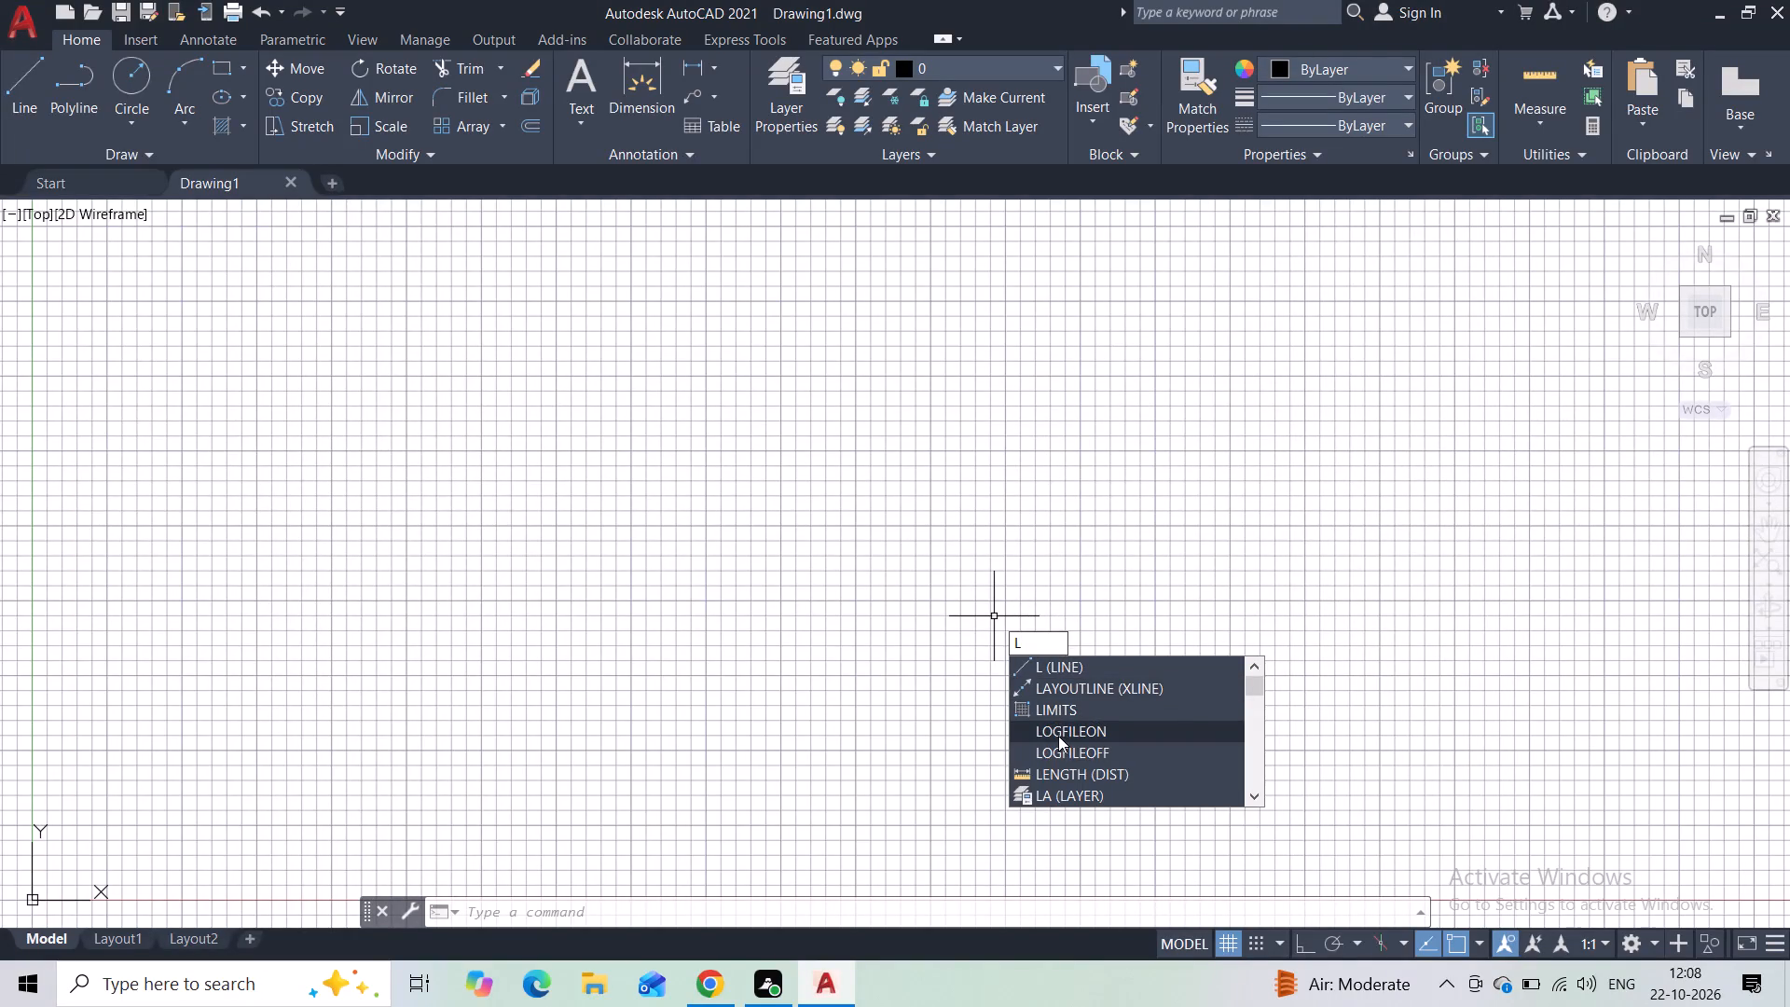
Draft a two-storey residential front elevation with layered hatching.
Set the model space limits with lower-left corner 0,0 and upper-right corner 297,210, and zoom to all.
left_click(1058, 736)
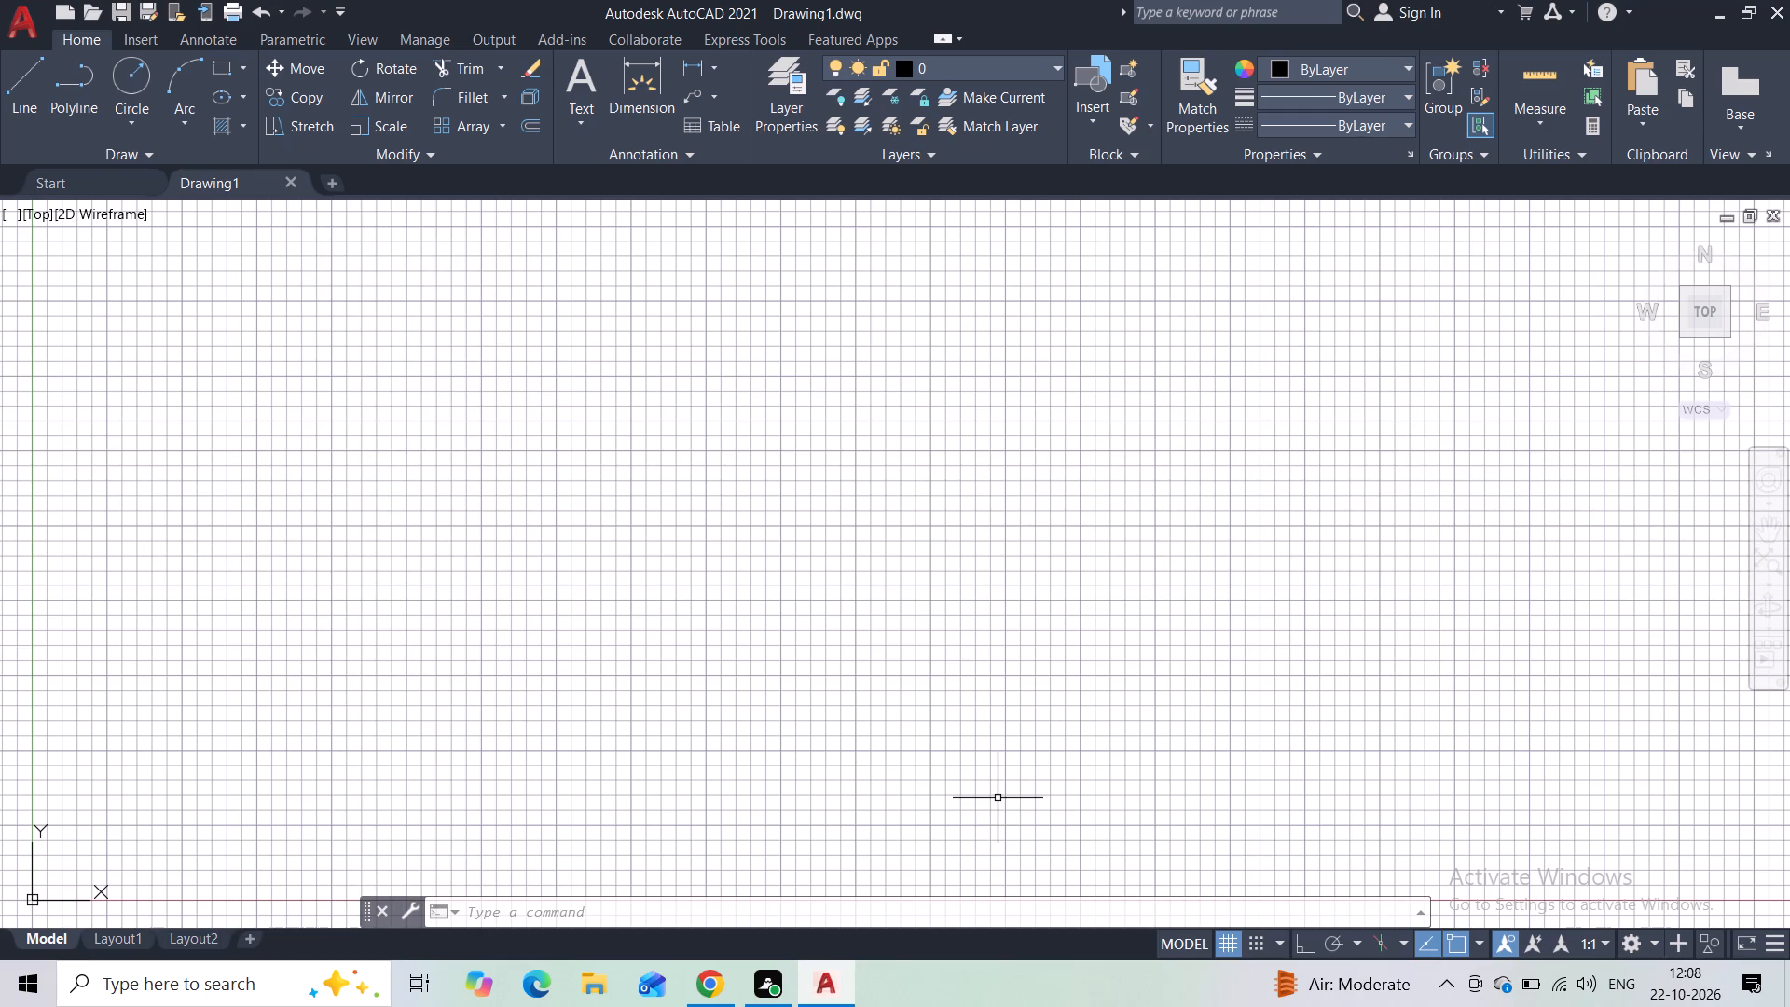
type("li")
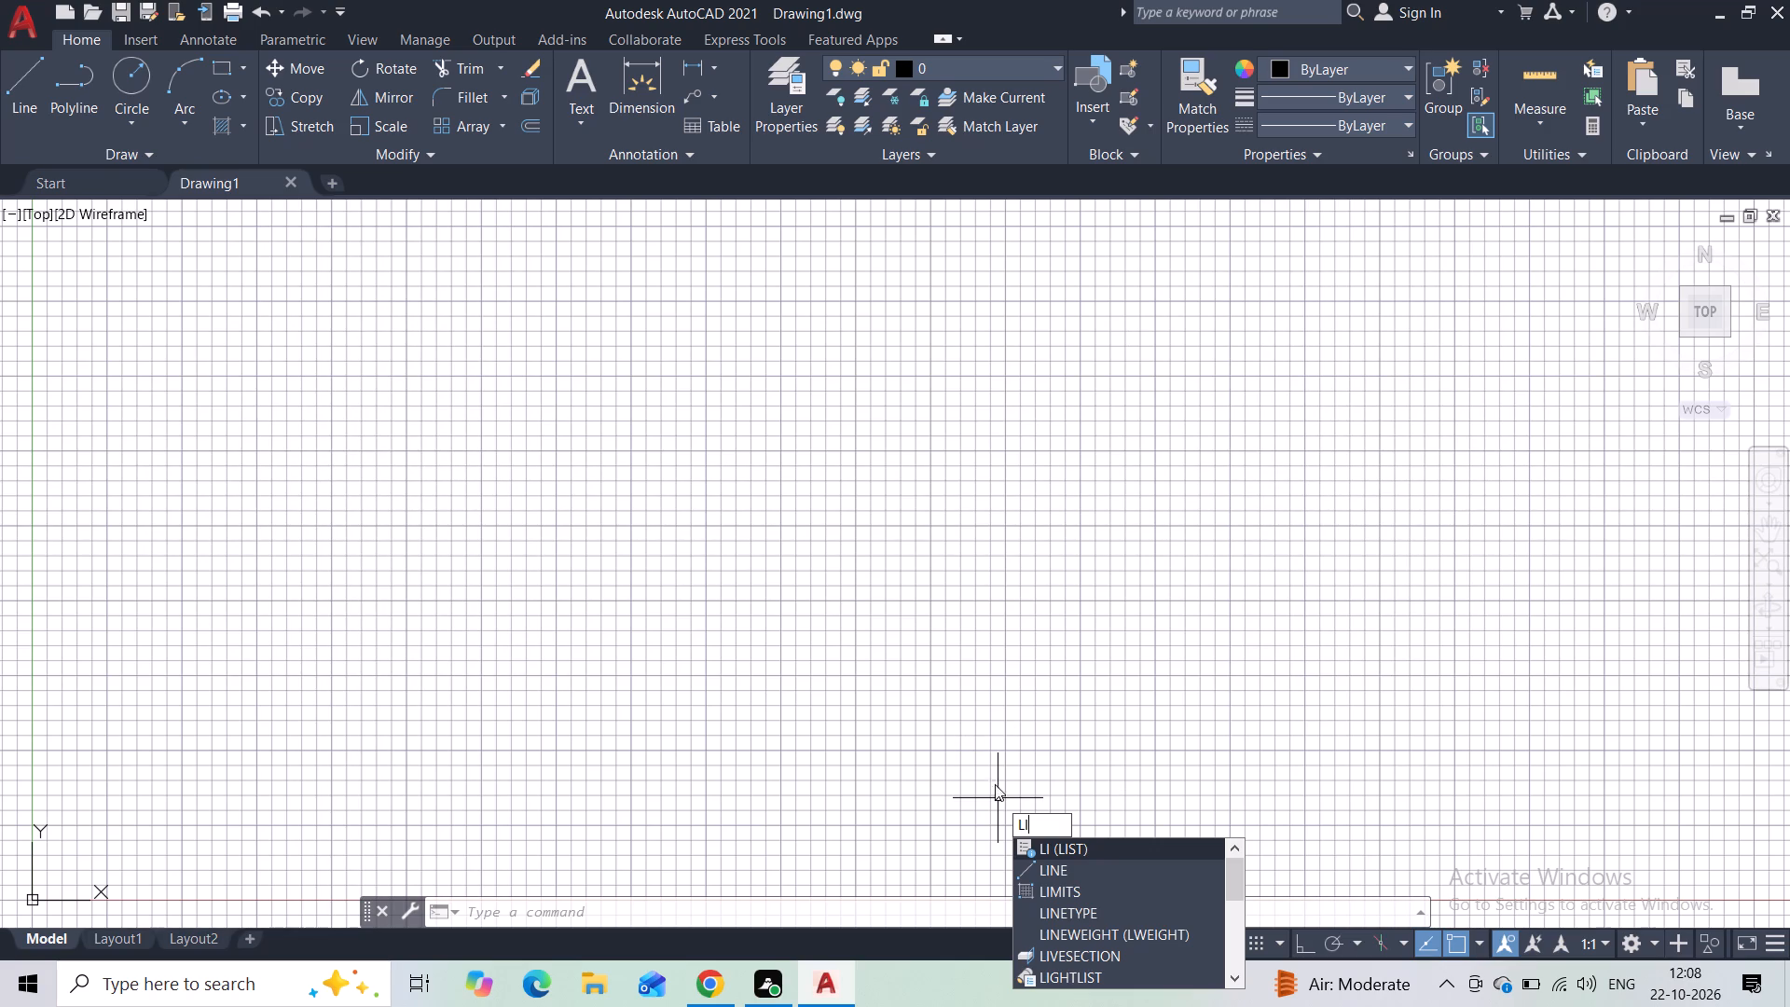
left_click(1048, 881)
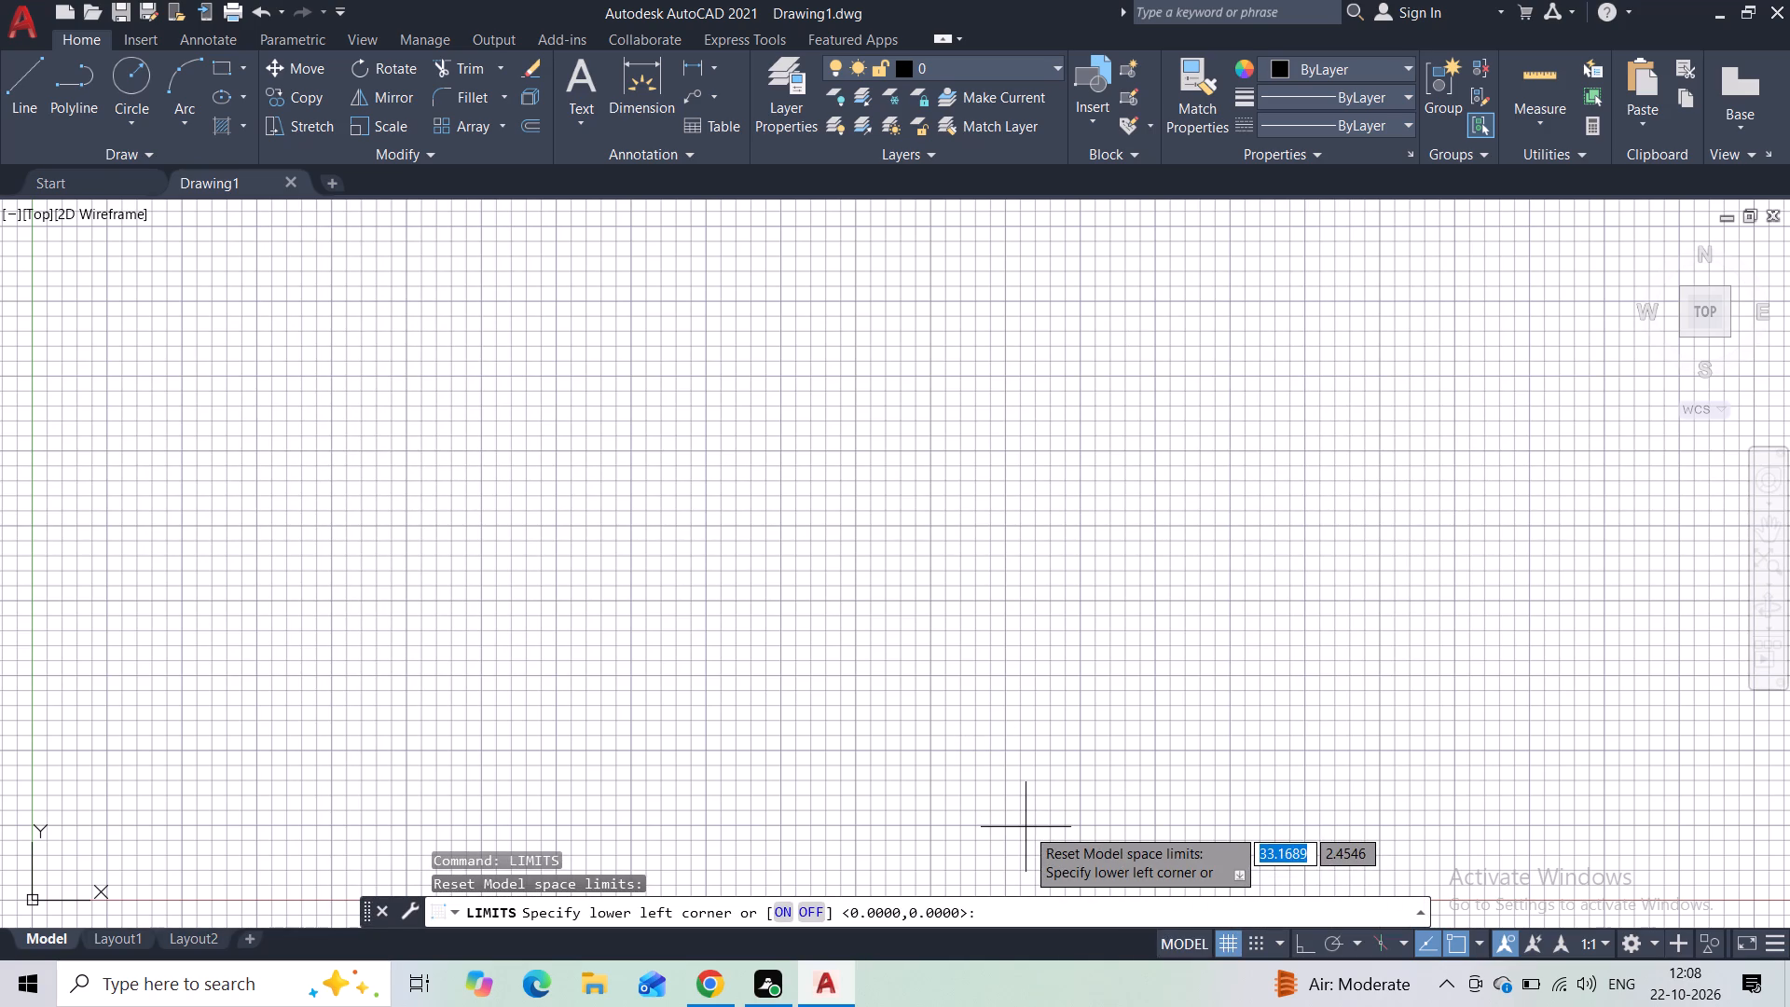
key("0")
type(",0")
key("Return")
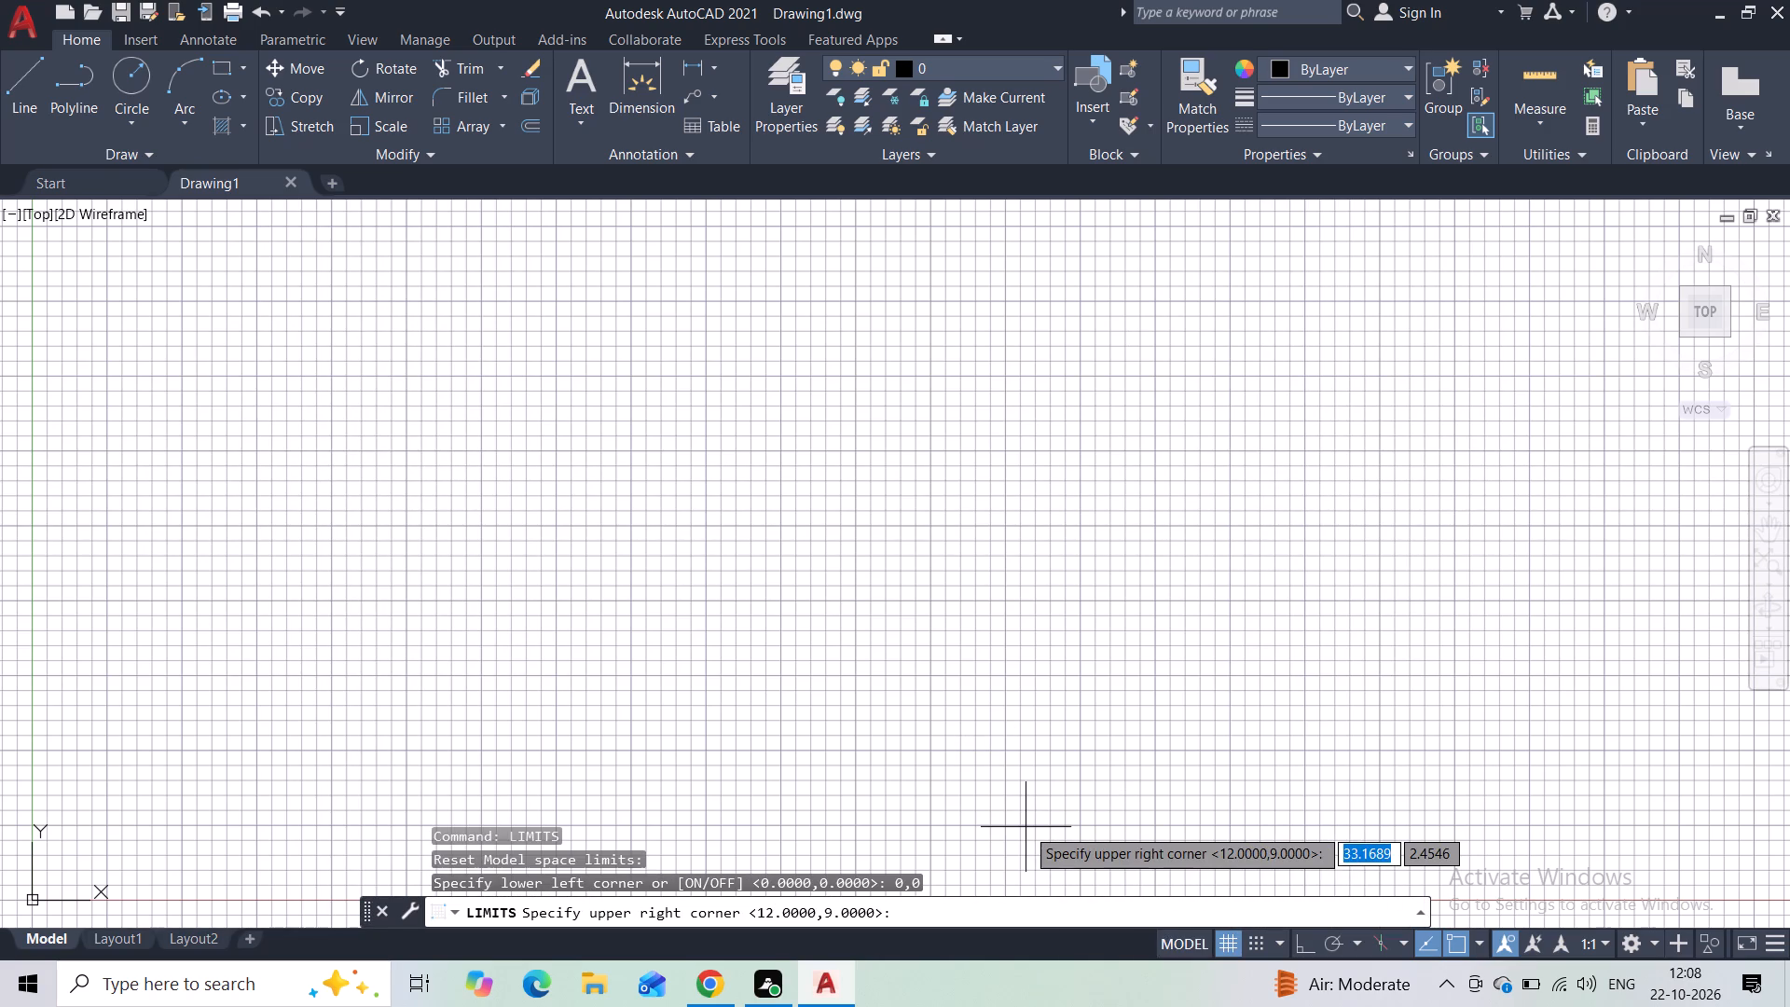
type("297,210")
key("Return")
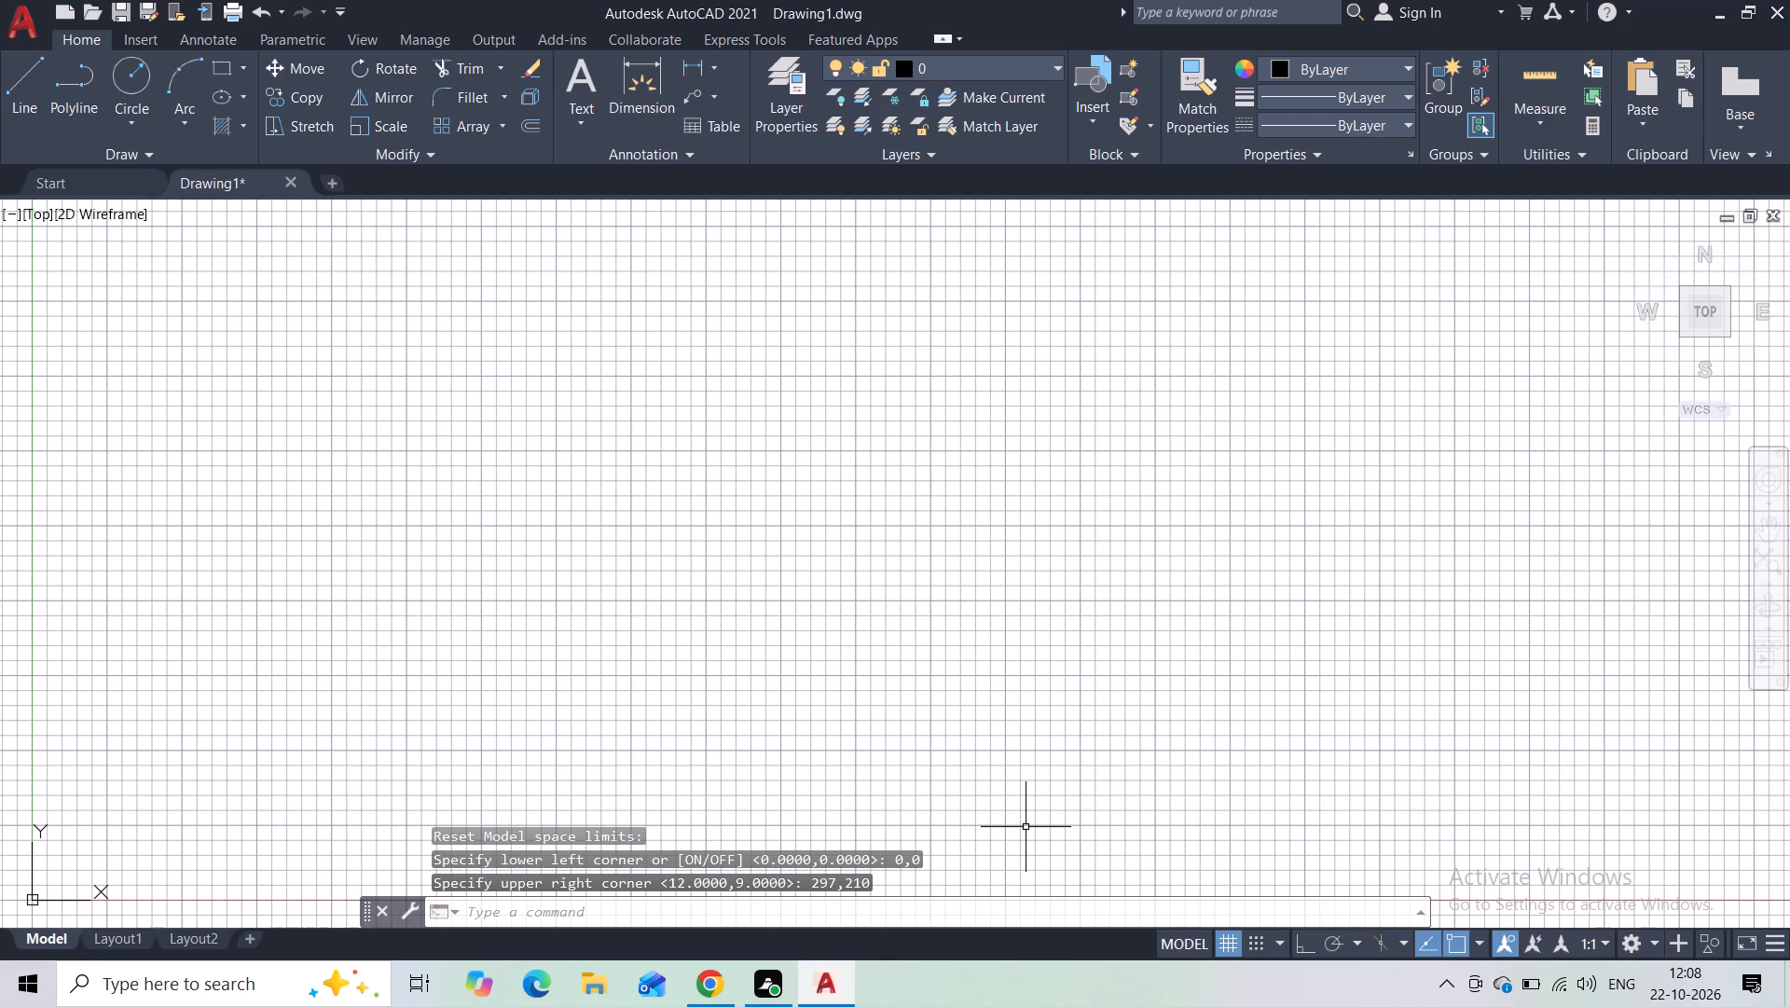
key("z")
key("Return")
key("a")
key("Return")
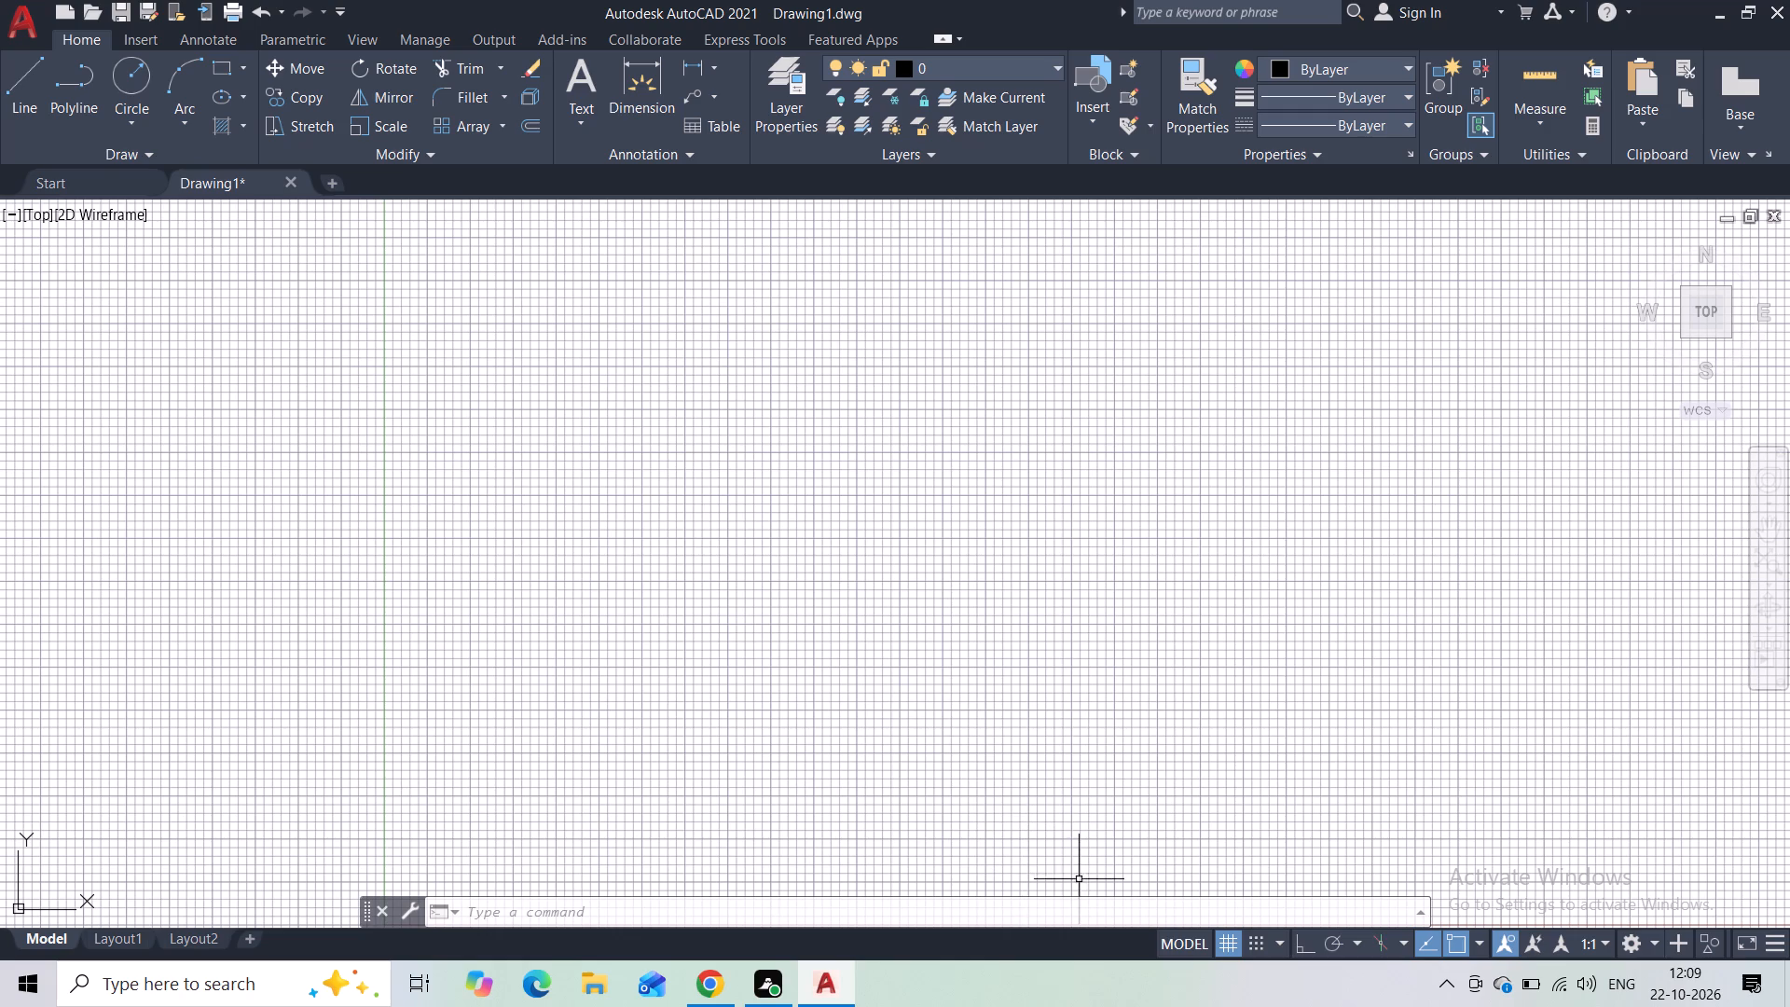
Turn off the drawing grid display.
left_click(1219, 932)
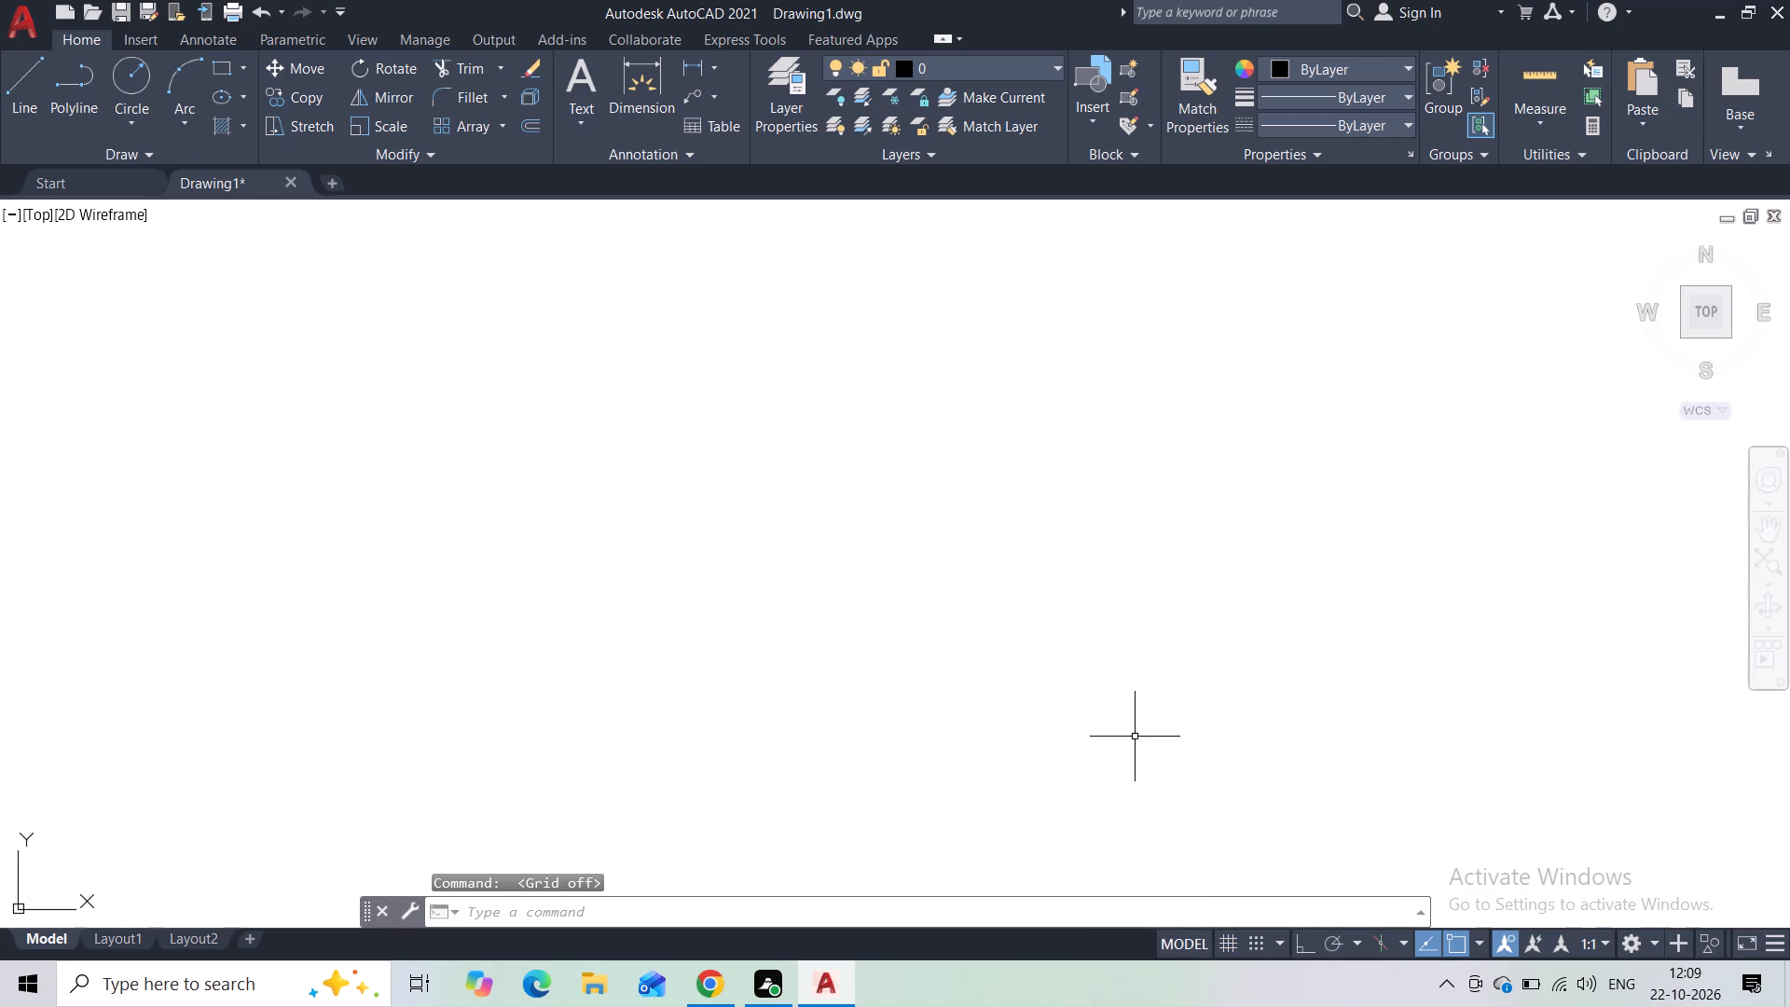
Set the length type in the drawing units to Architectural.
key("u")
key("n")
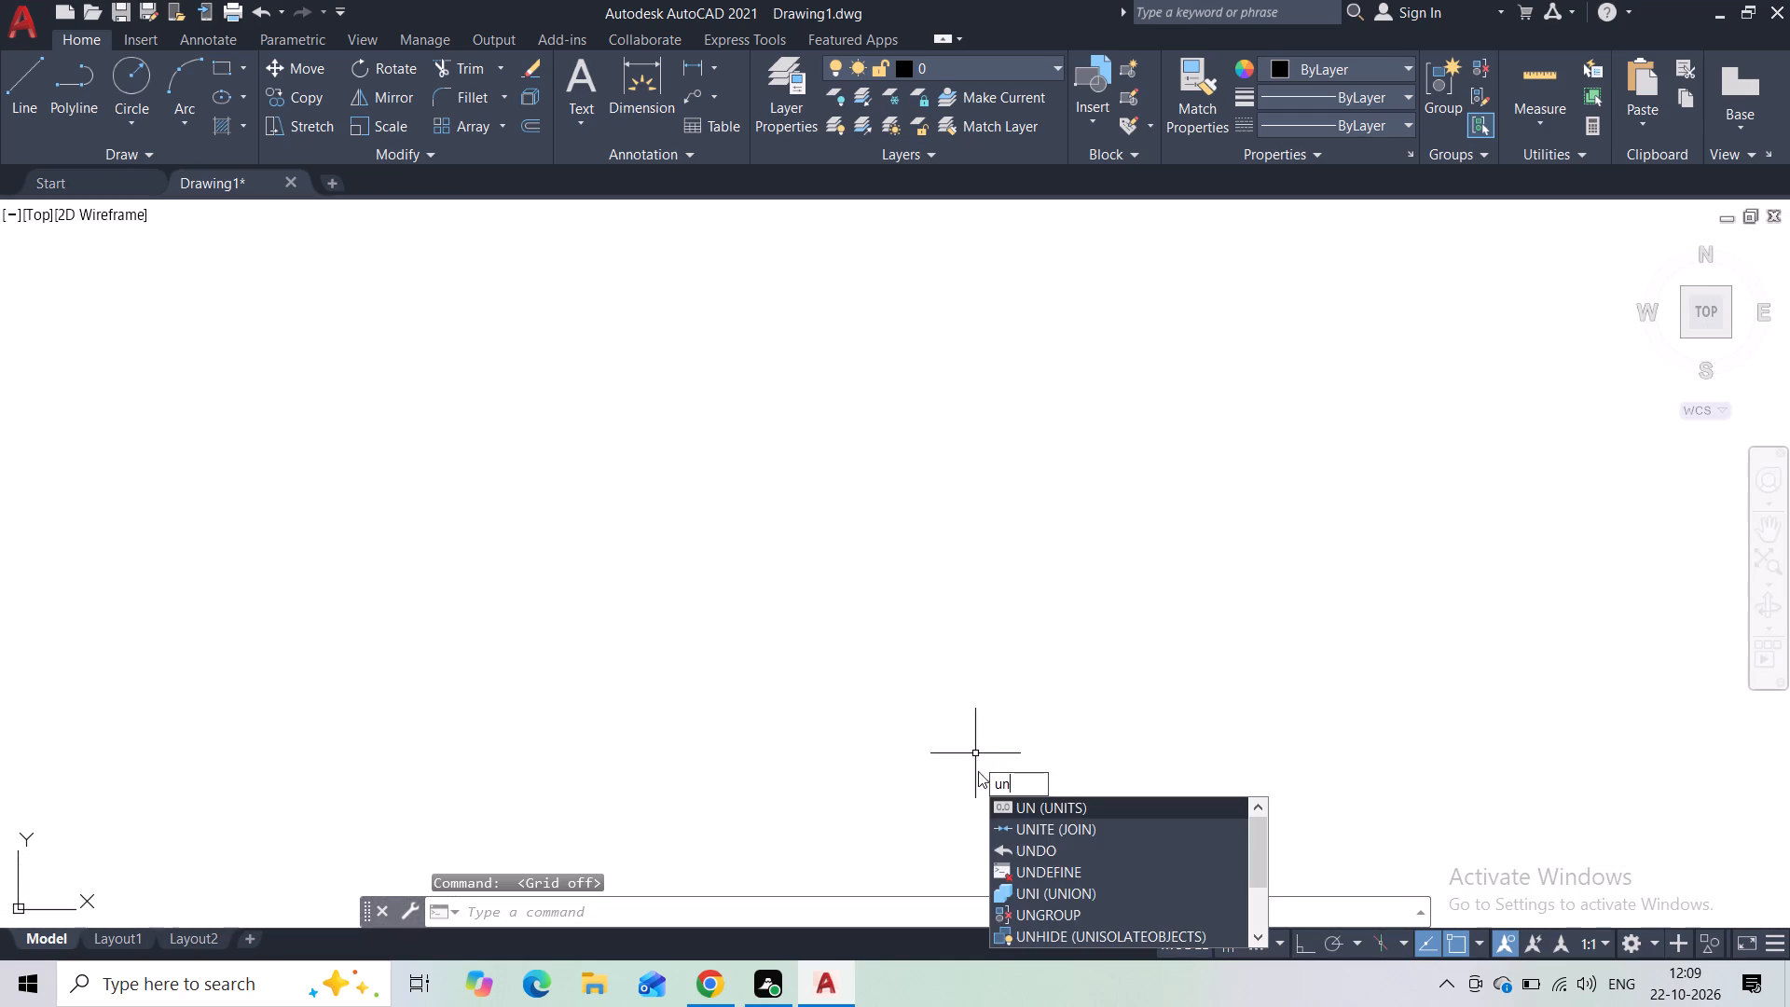
left_click(1021, 811)
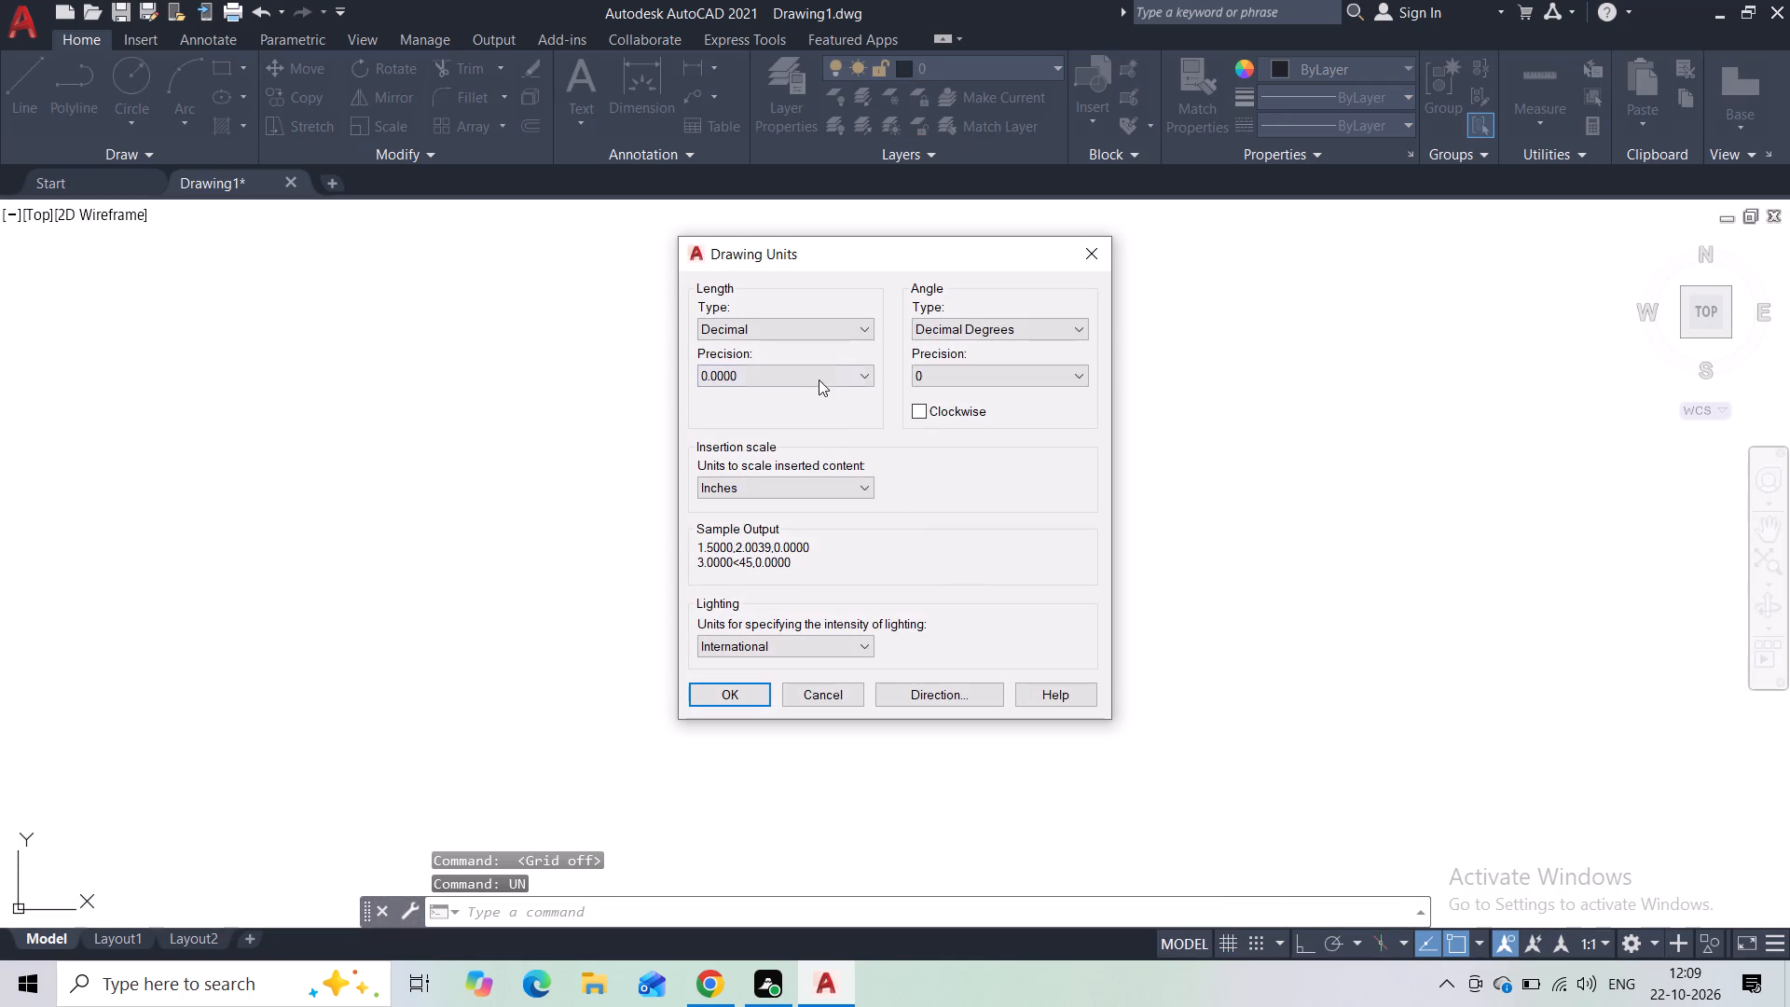
left_click(793, 327)
left_click(784, 353)
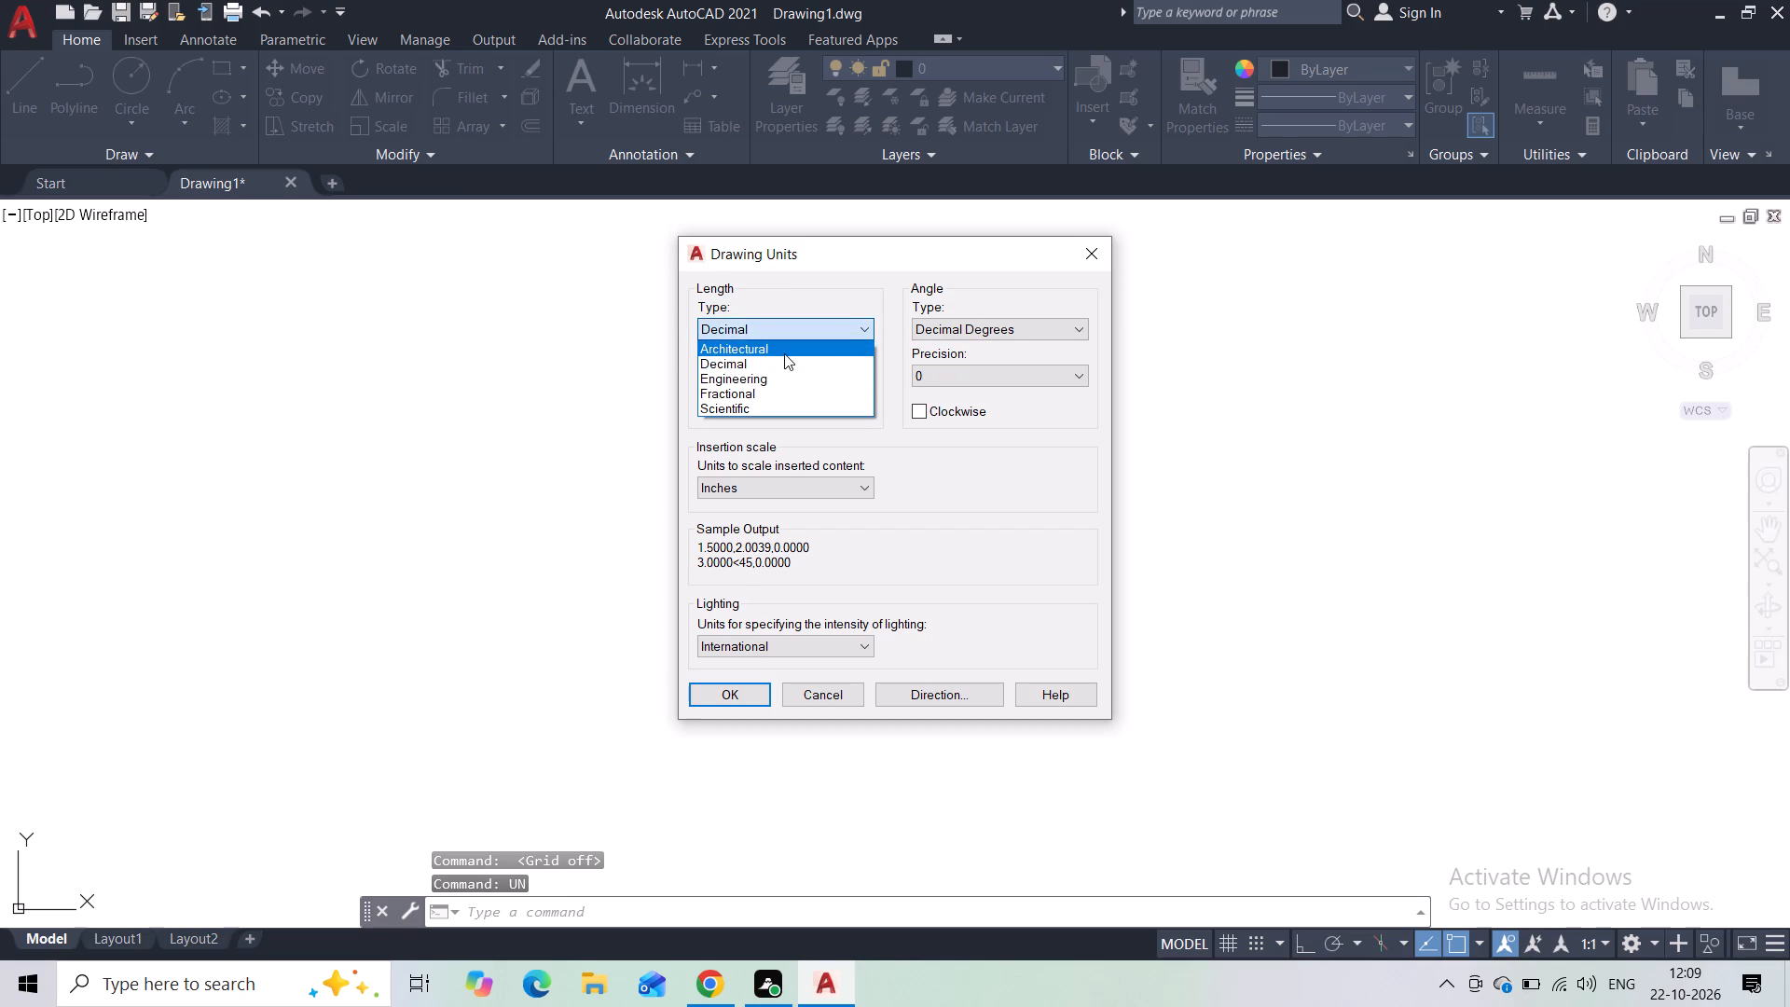
left_click(739, 696)
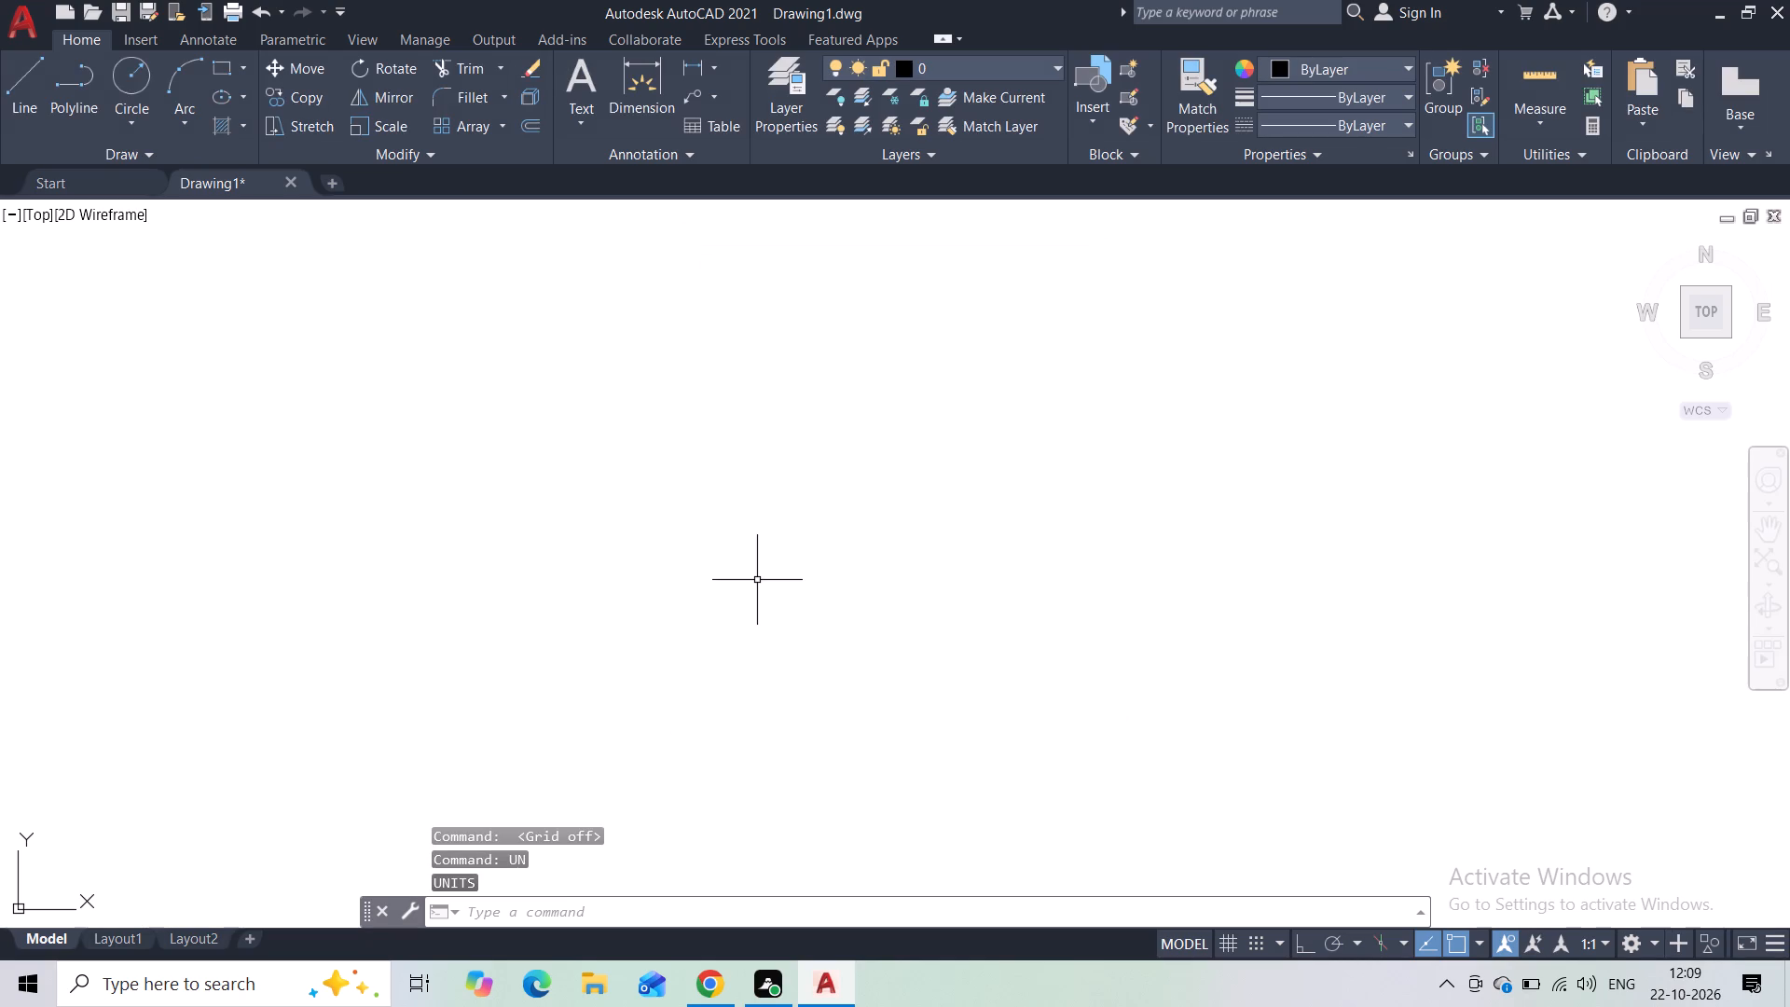
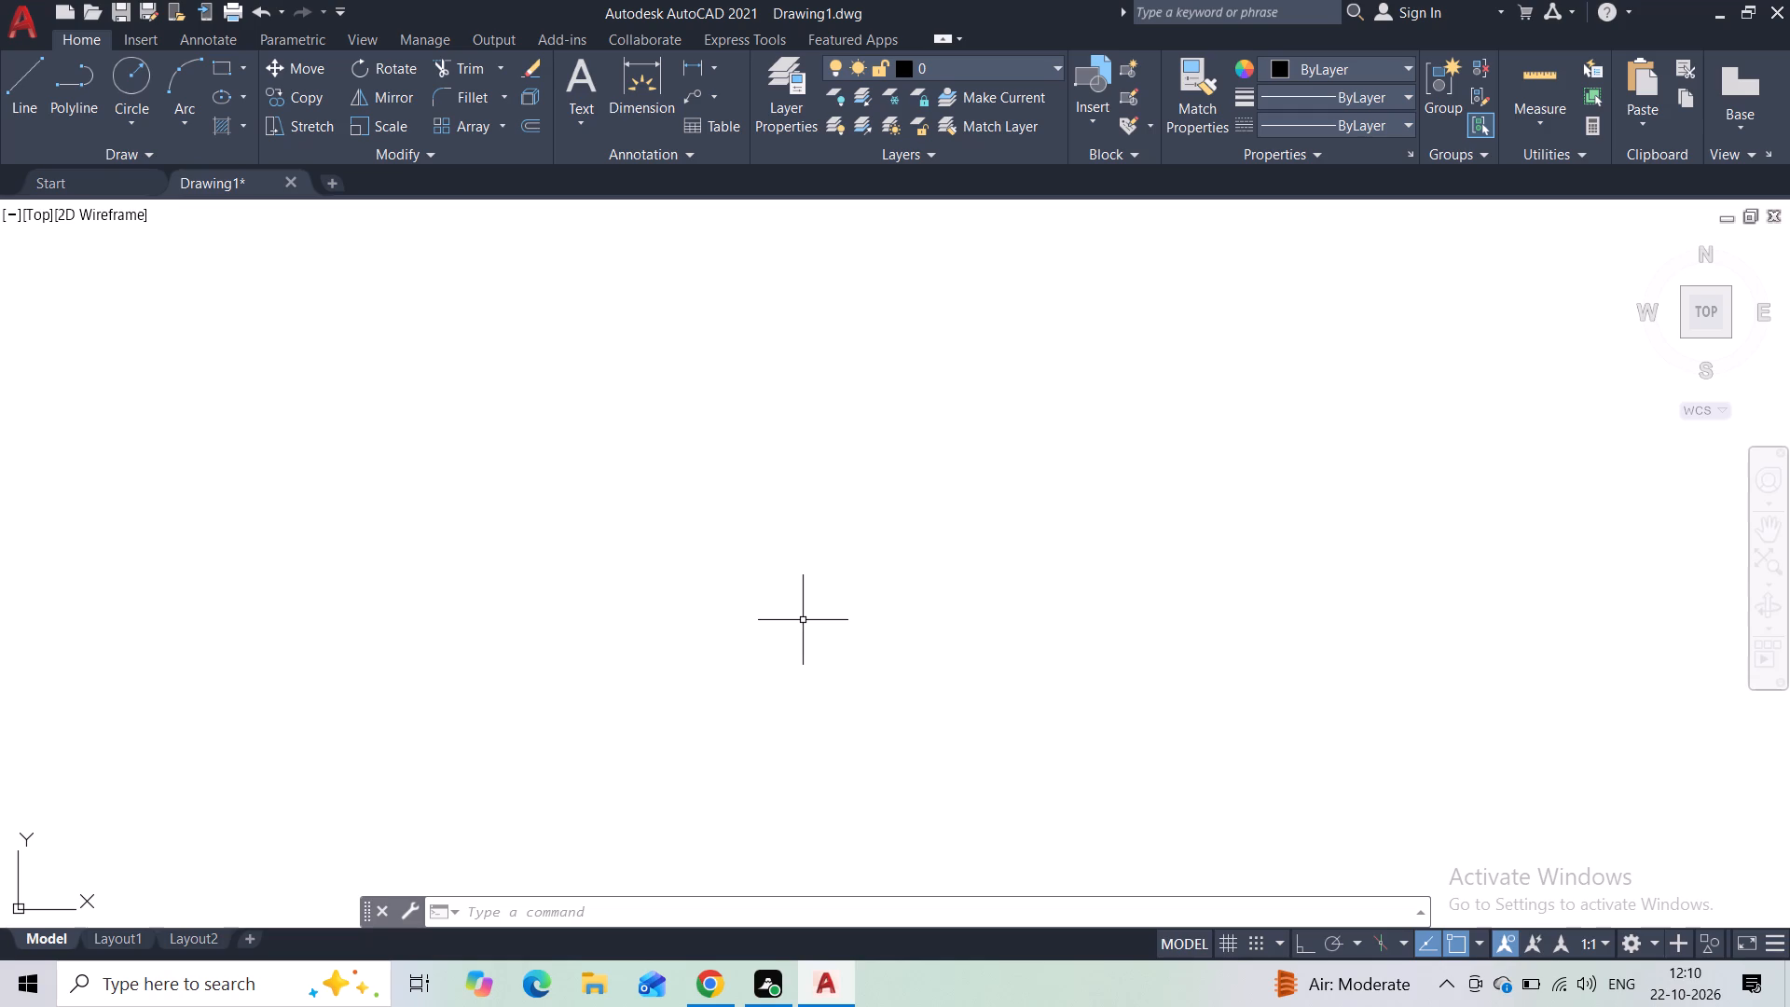
Modify the Standard dimension style so its primary linear unit format is Architectural.
type("dim")
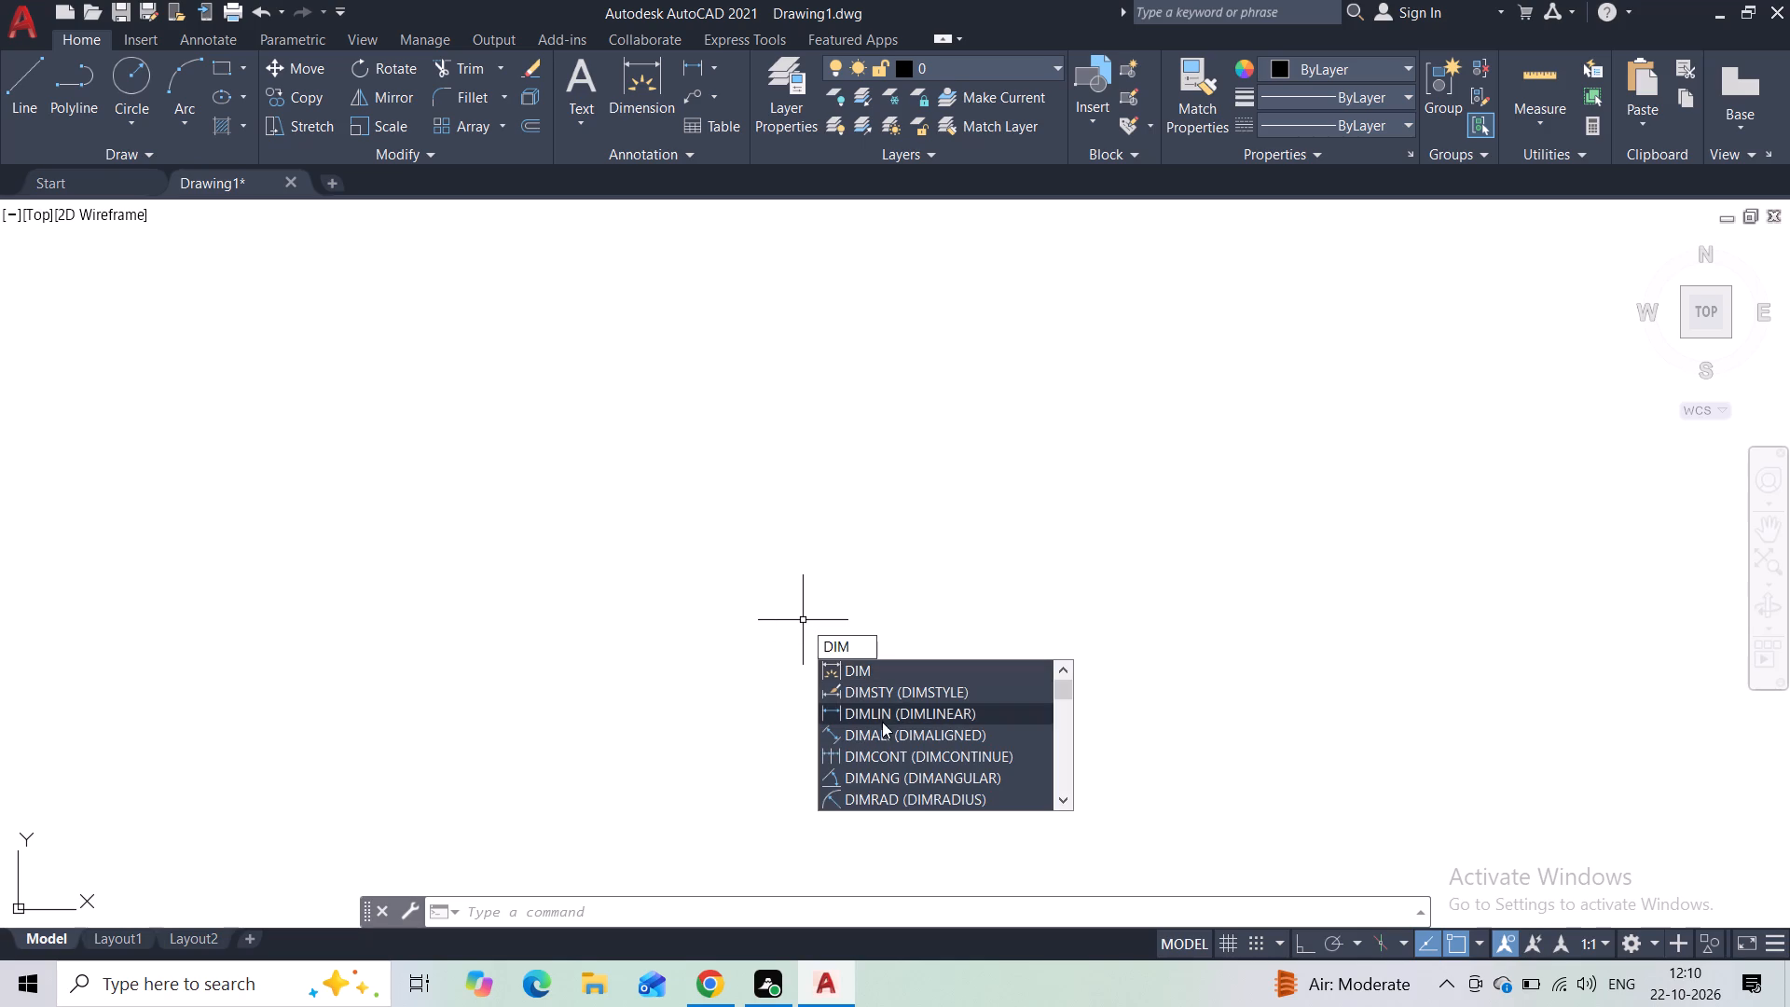
left_click(890, 697)
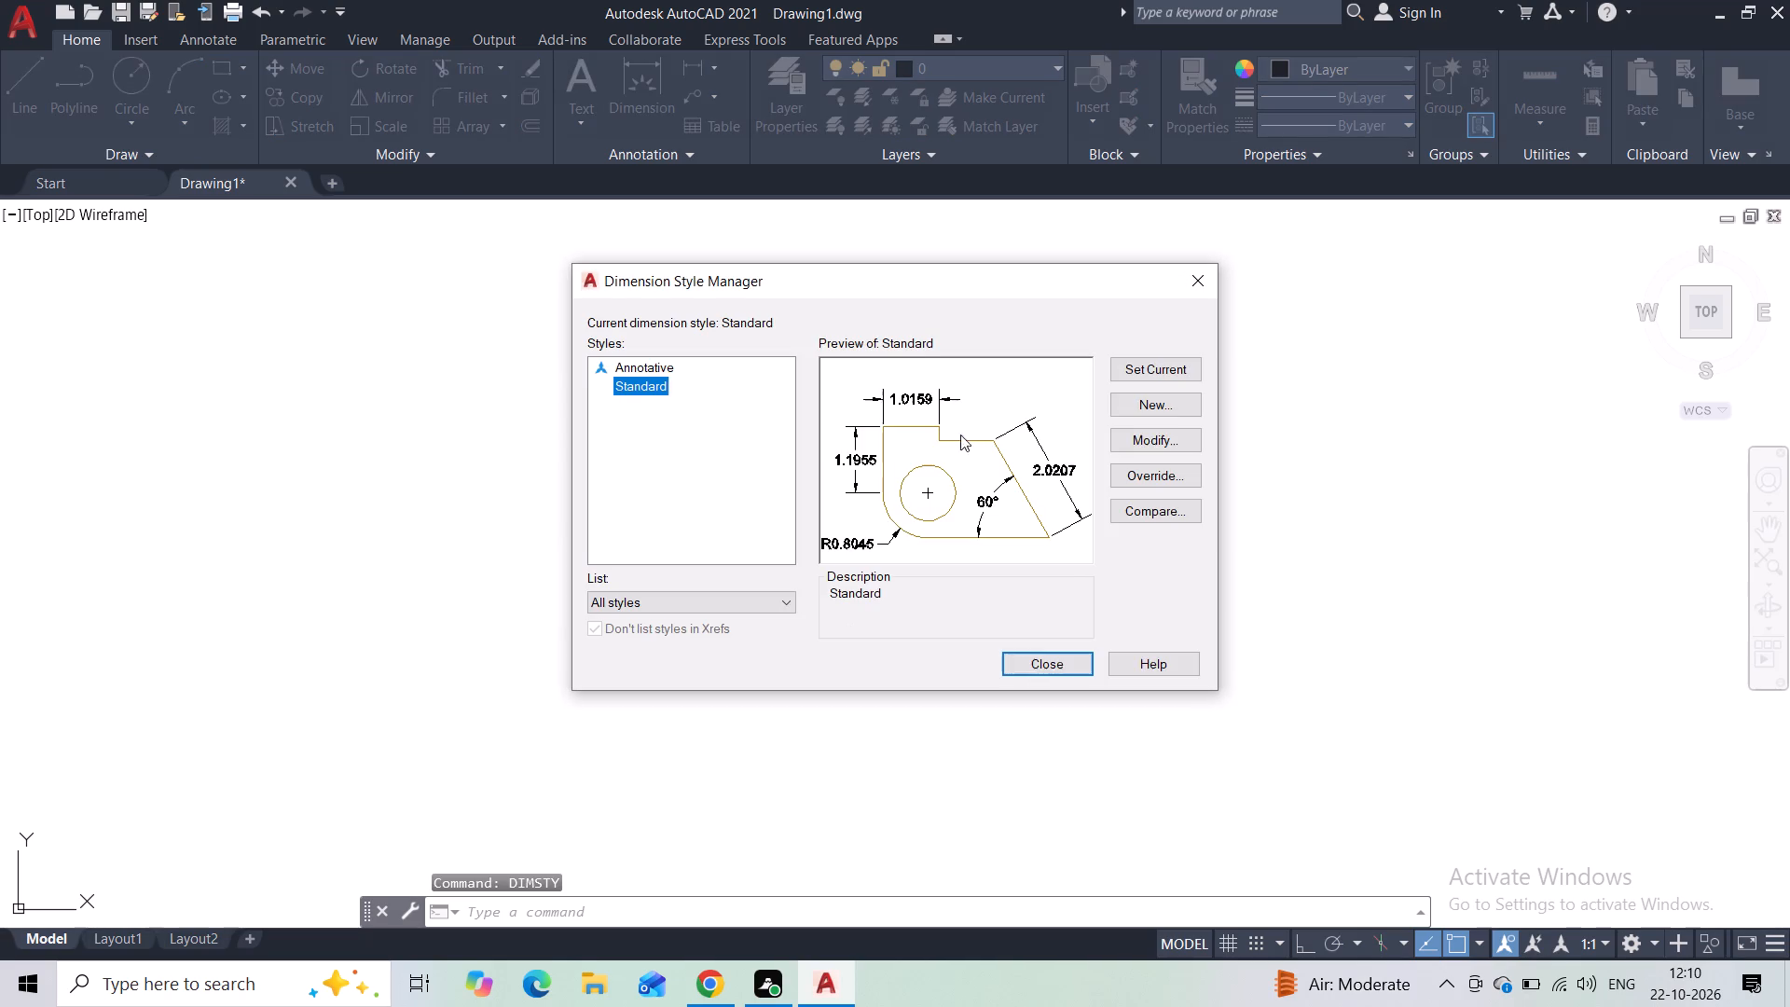
left_click(1140, 440)
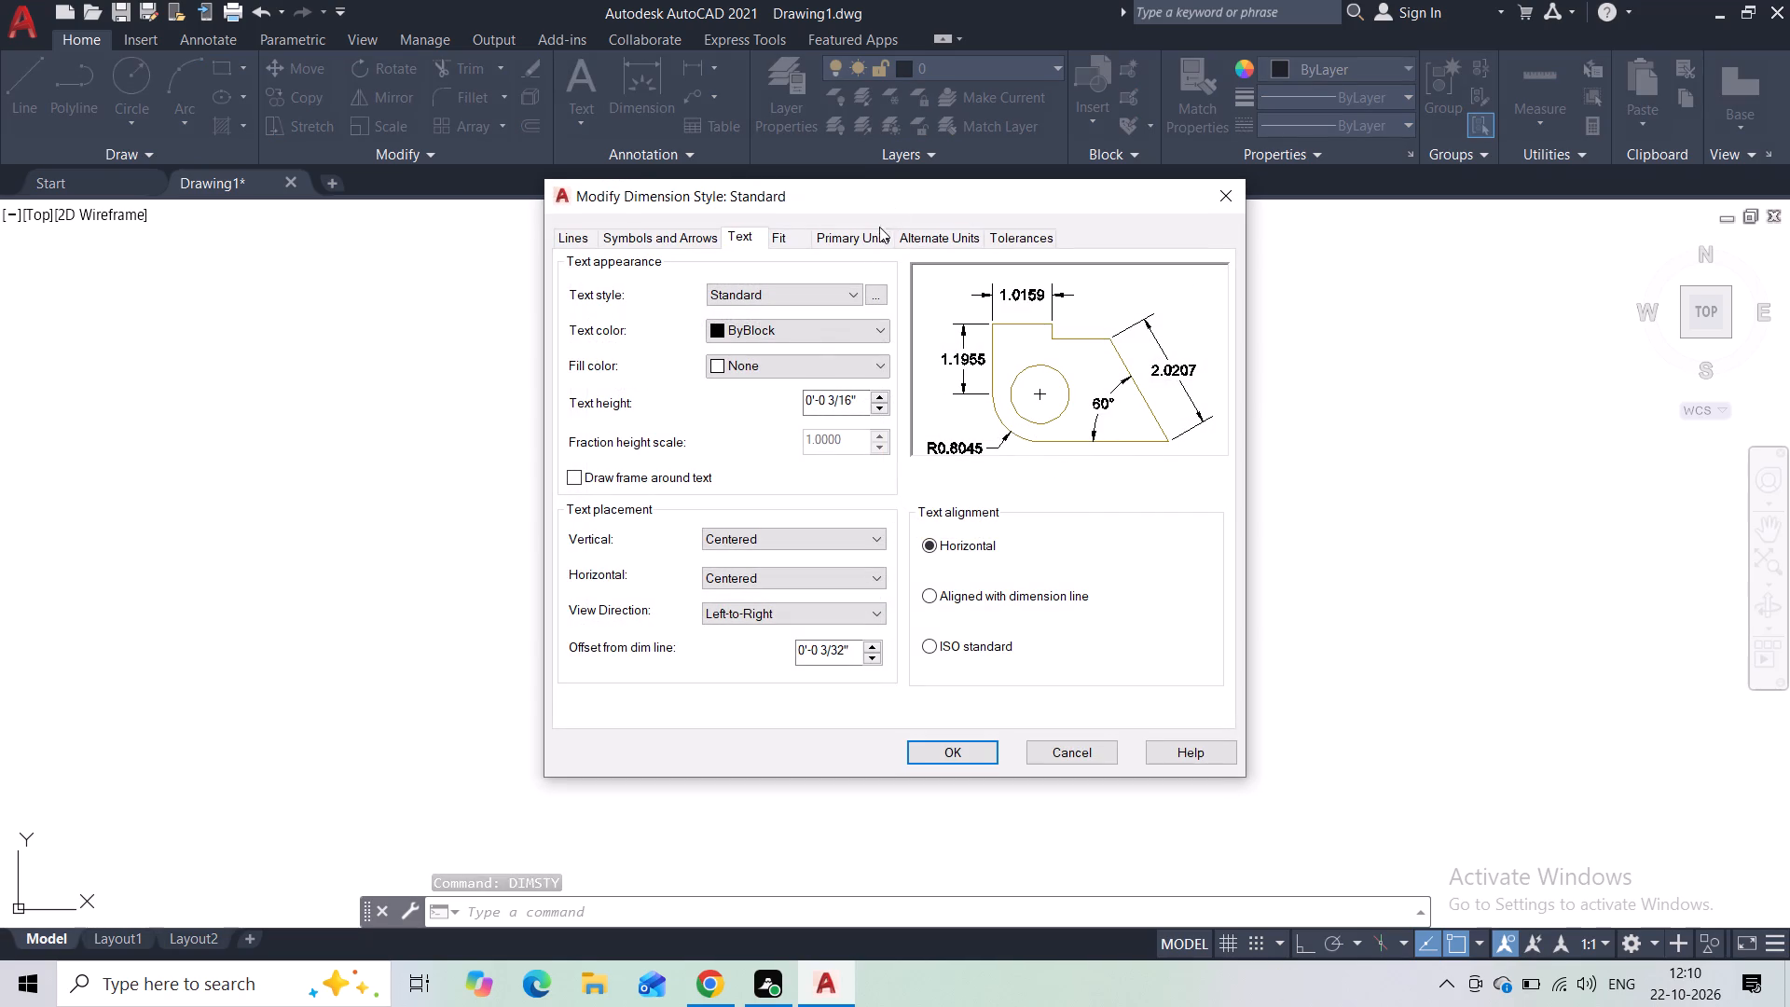
left_click(876, 232)
left_click(797, 283)
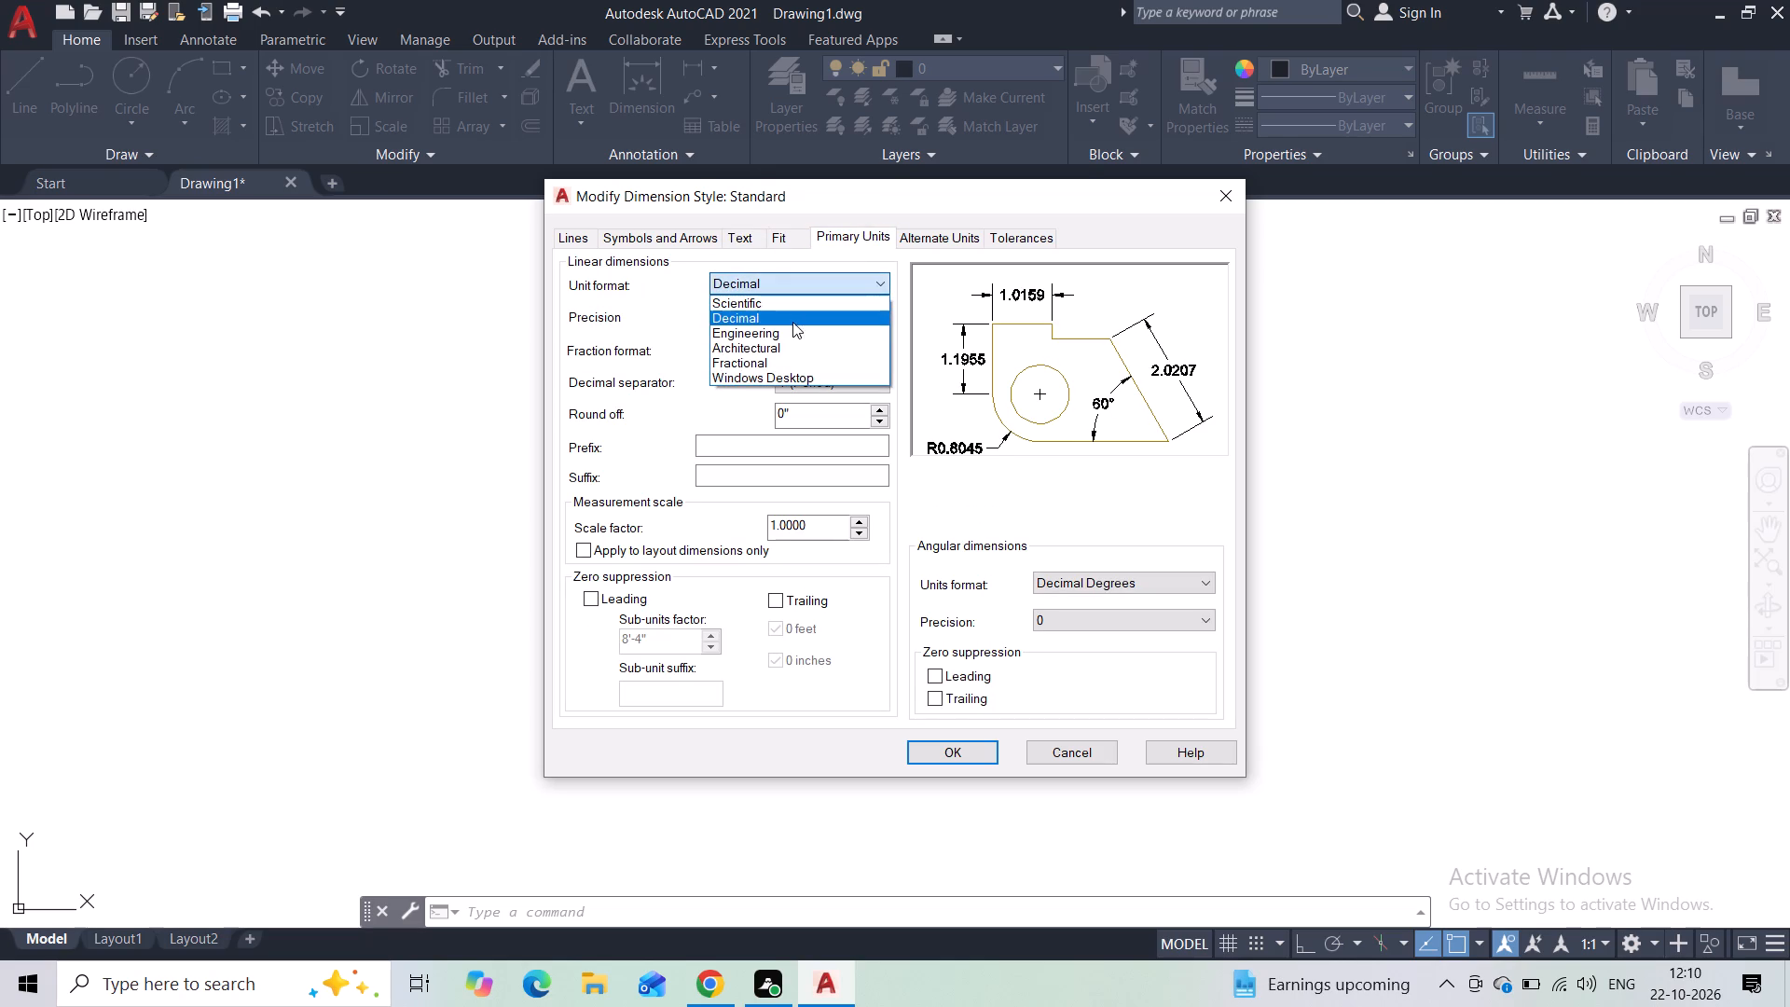
left_click(762, 345)
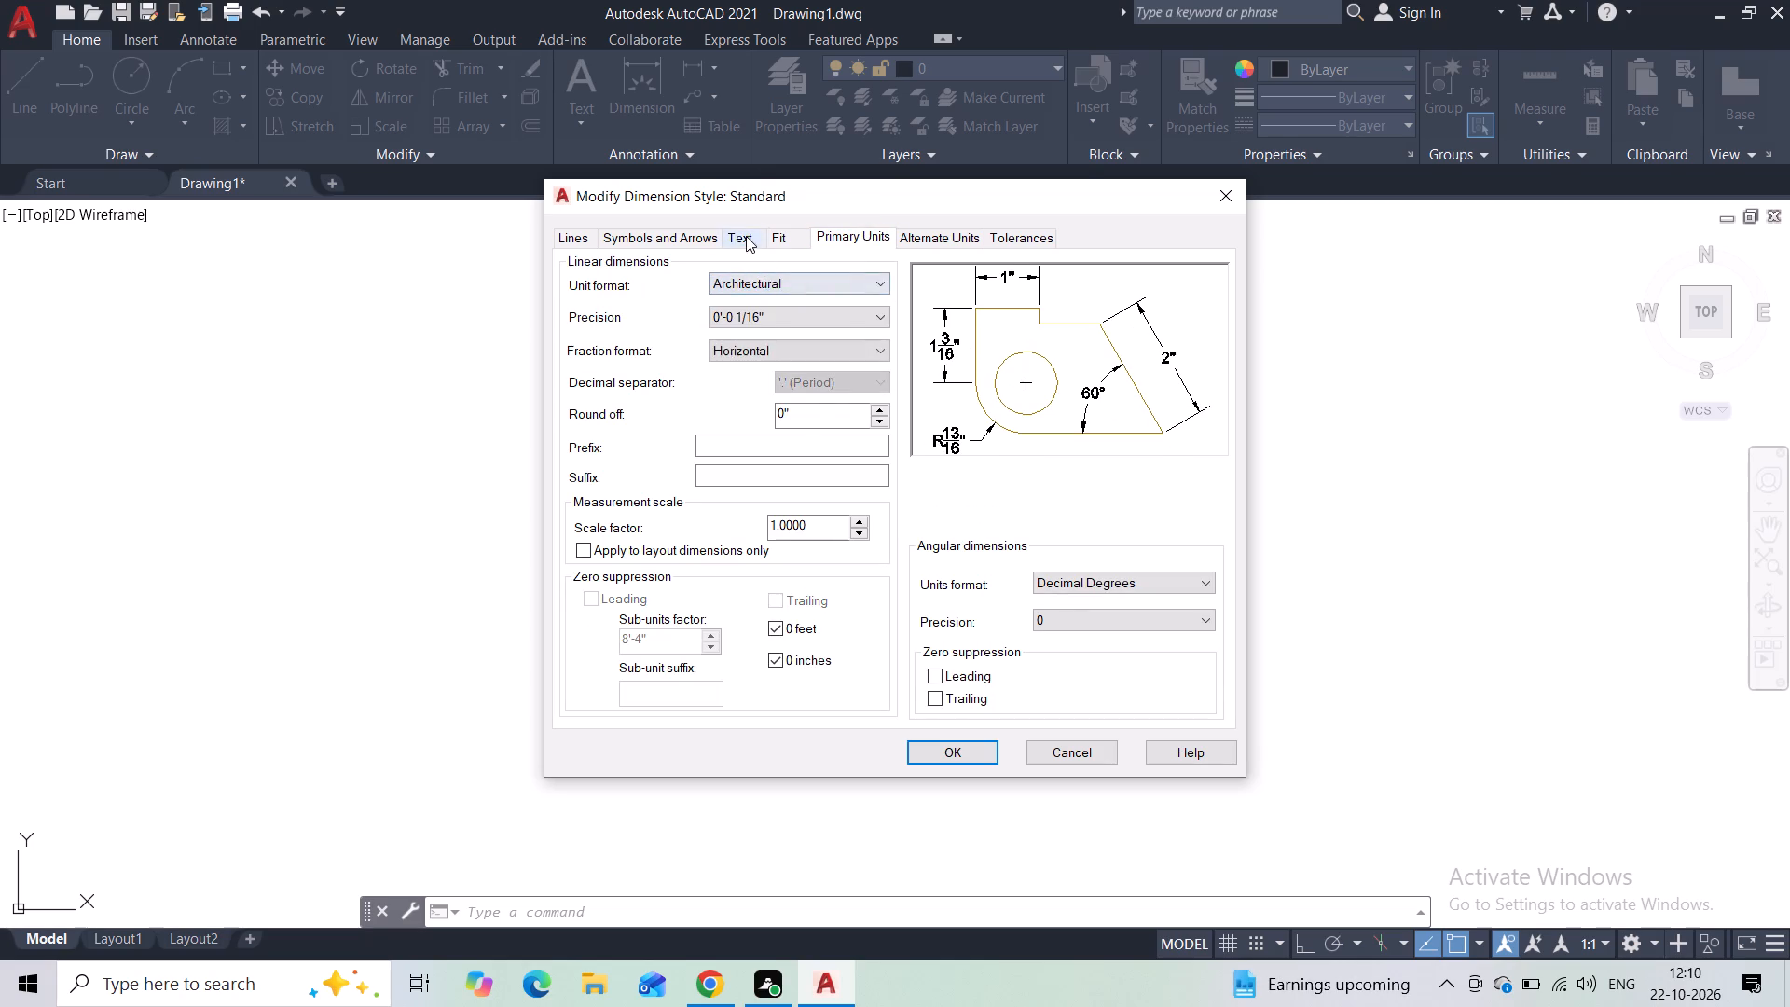
Raise the Standard dimension style's text height to 0'-0 15/16", set the style current and close the style manager.
left_click(746, 236)
left_click(873, 396)
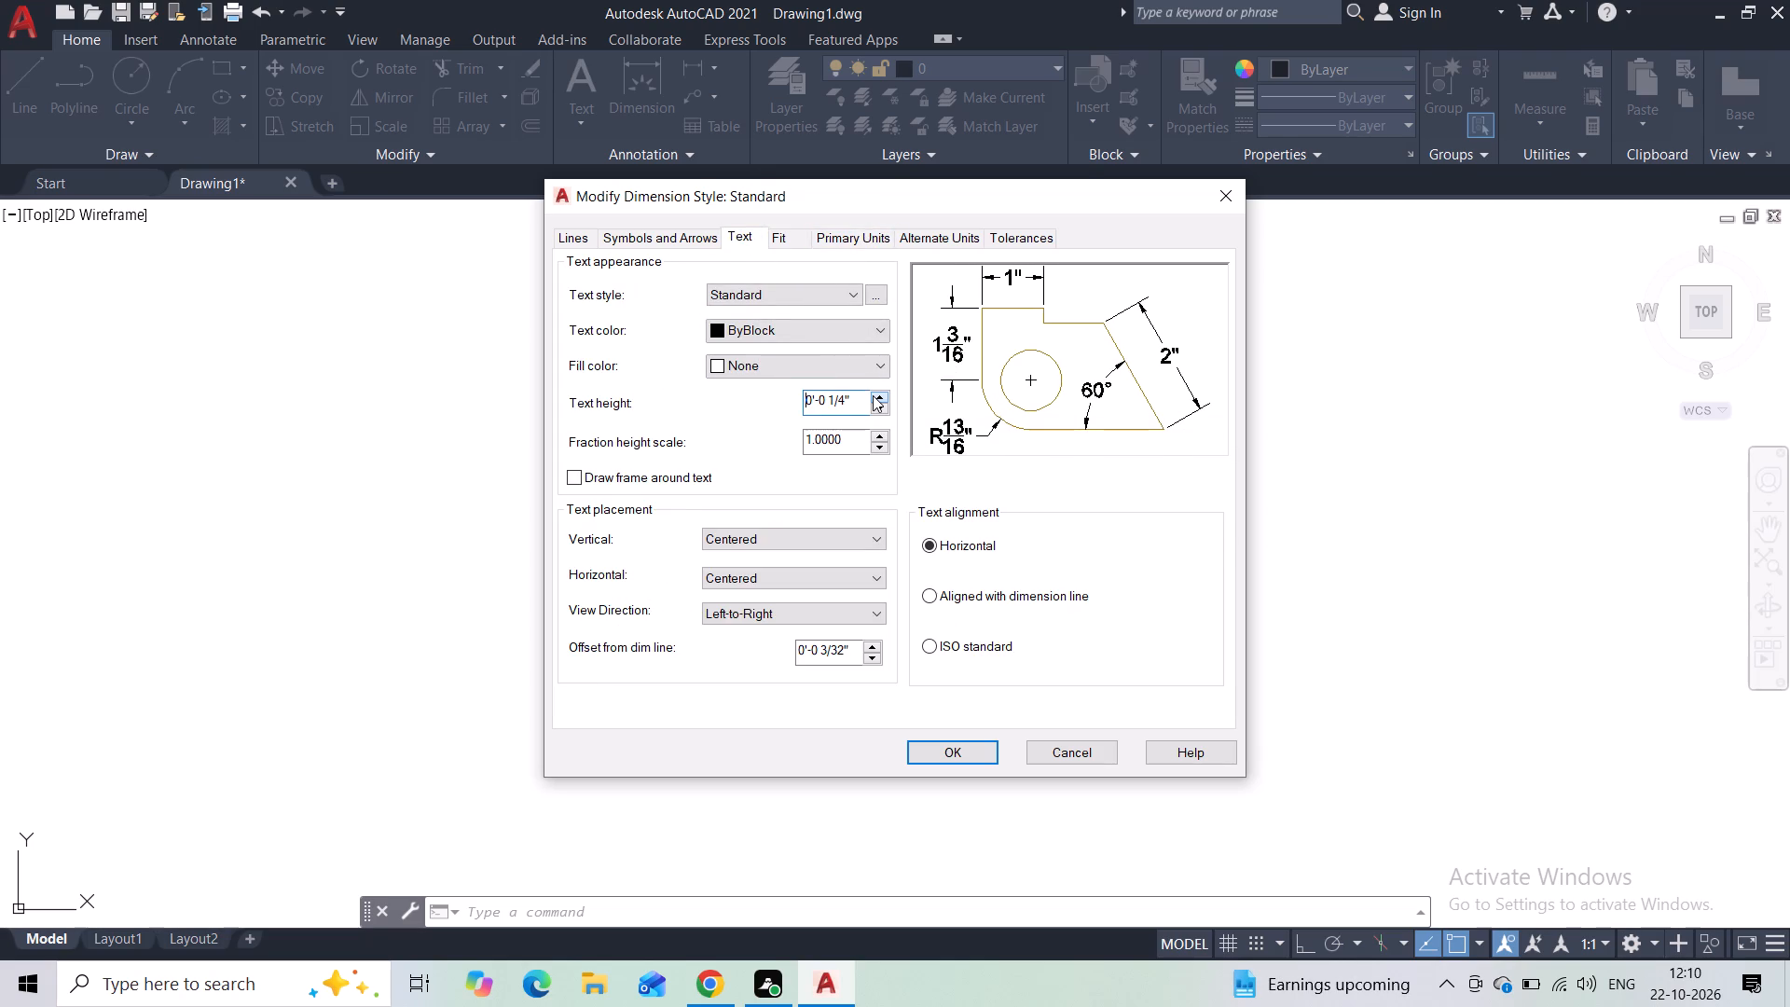
left_click(943, 744)
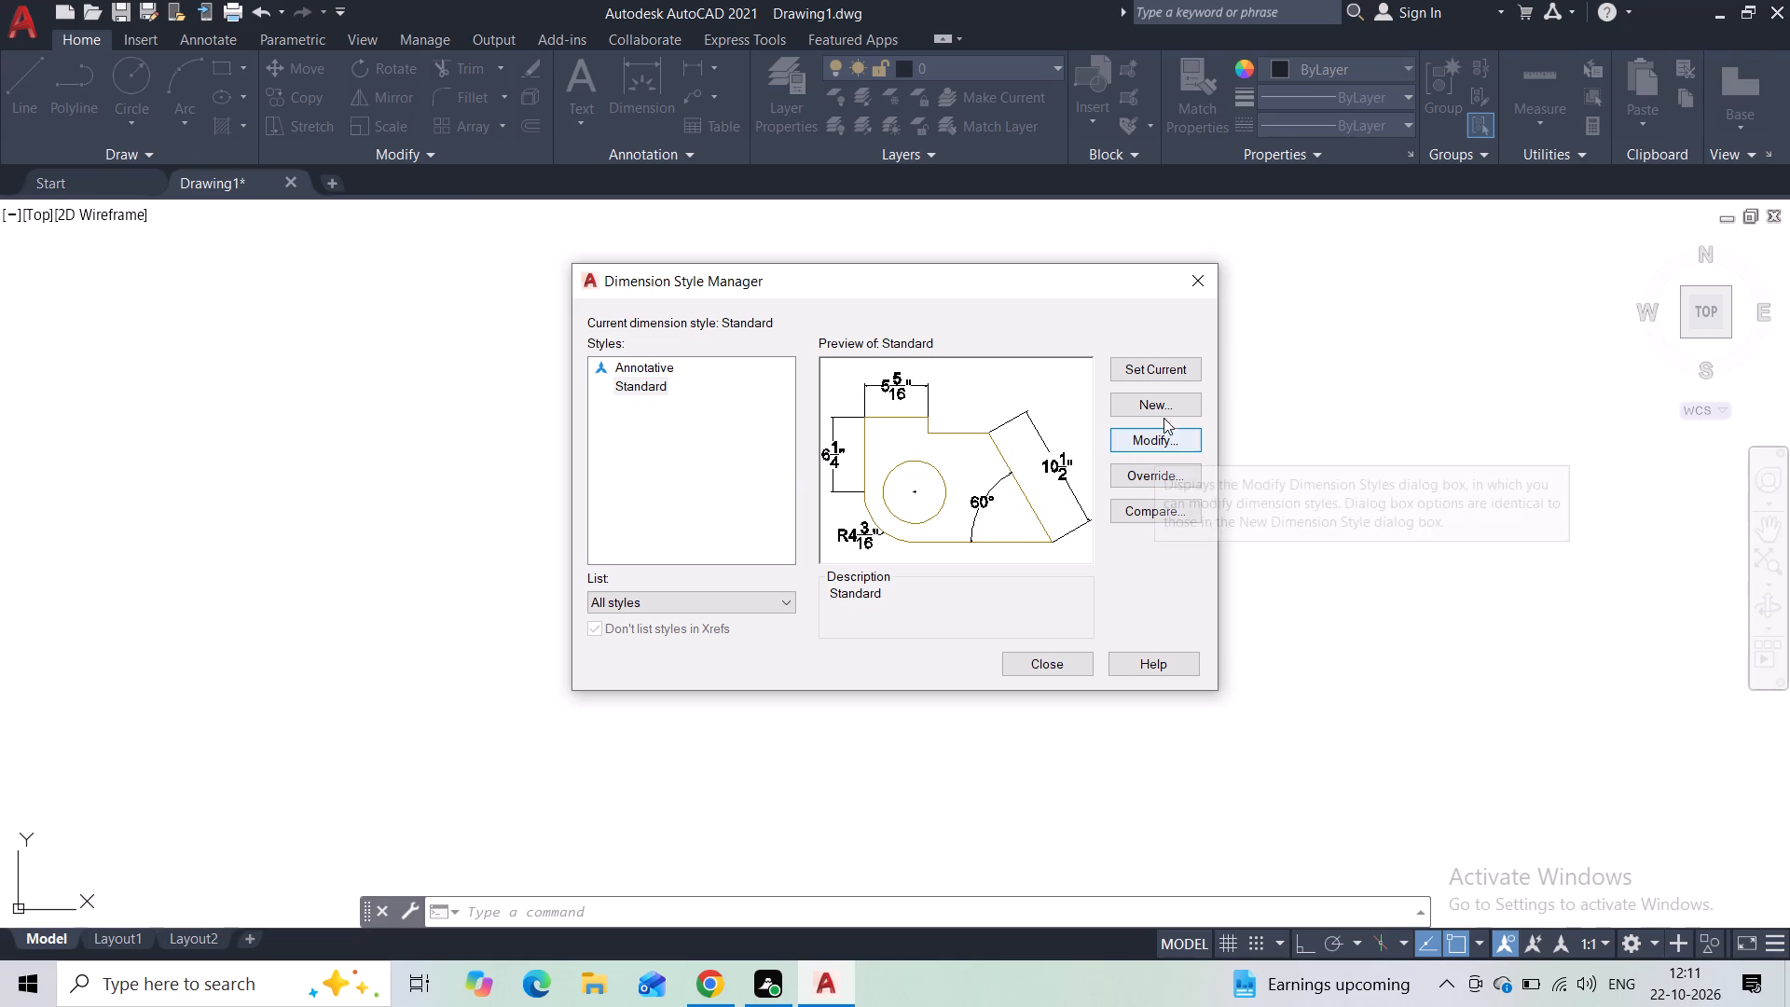
left_click(1163, 372)
left_click(1053, 656)
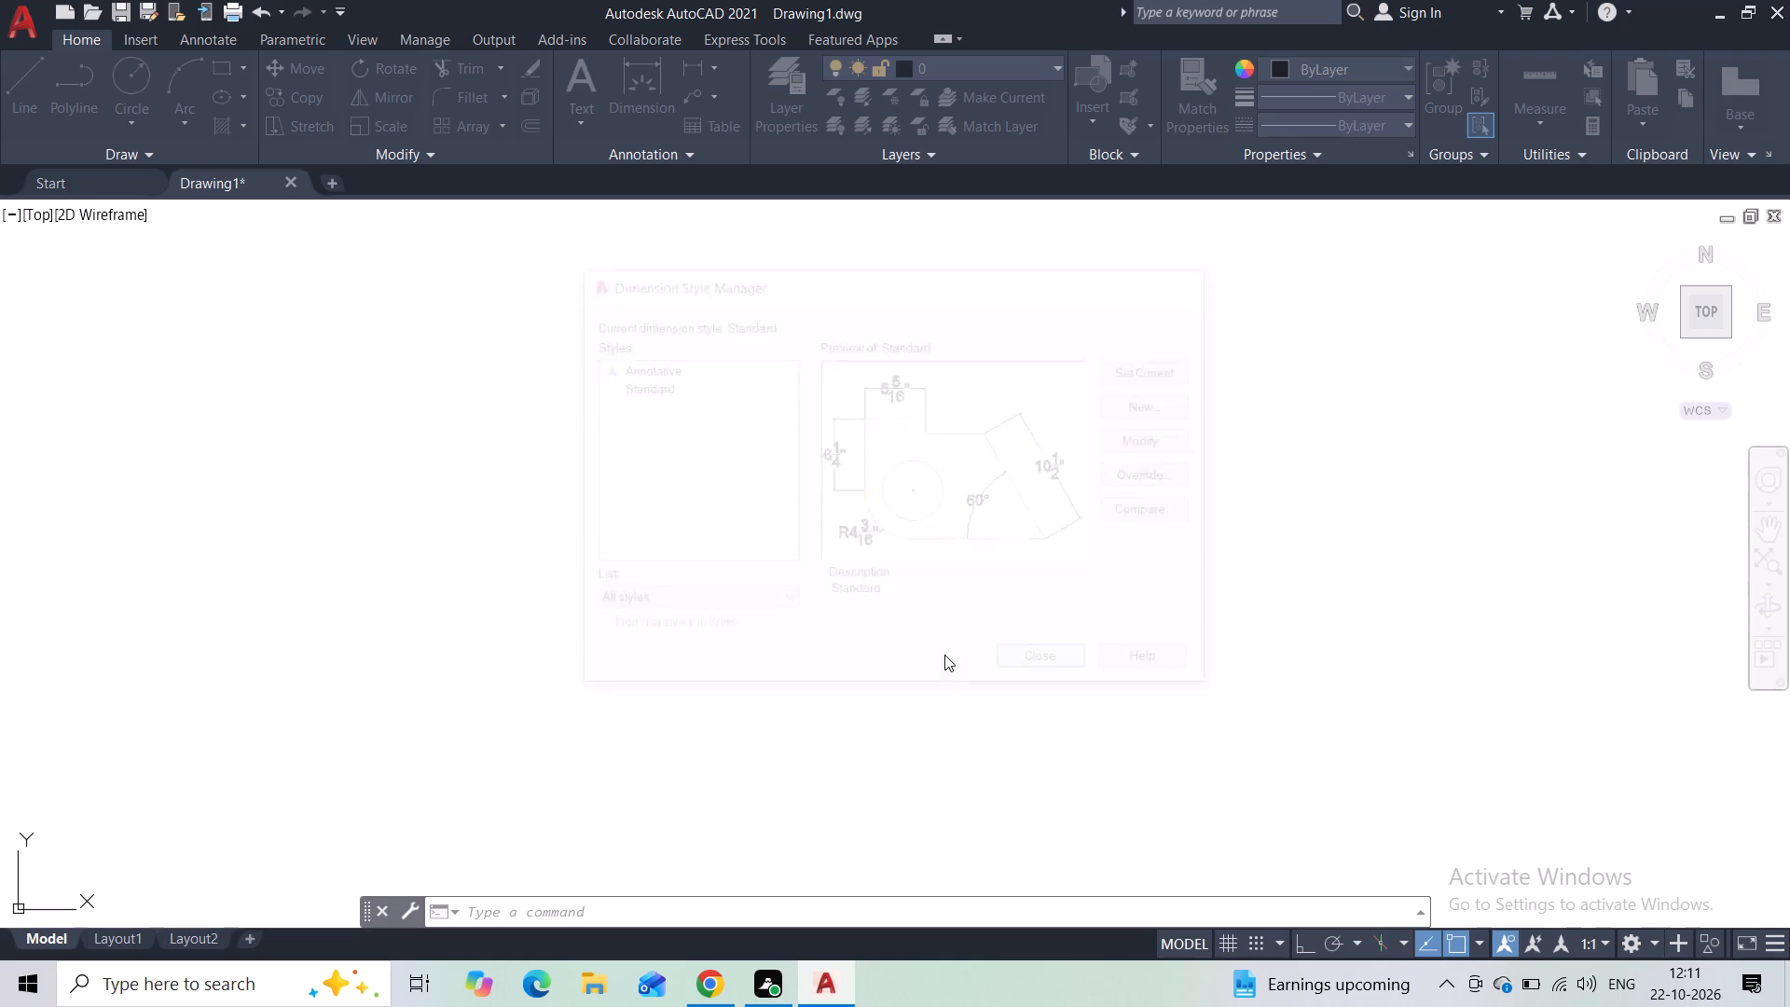
Draw a single horizontal baseline about 43 feet long with Ortho turned on.
left_click(30, 99)
left_click(488, 522)
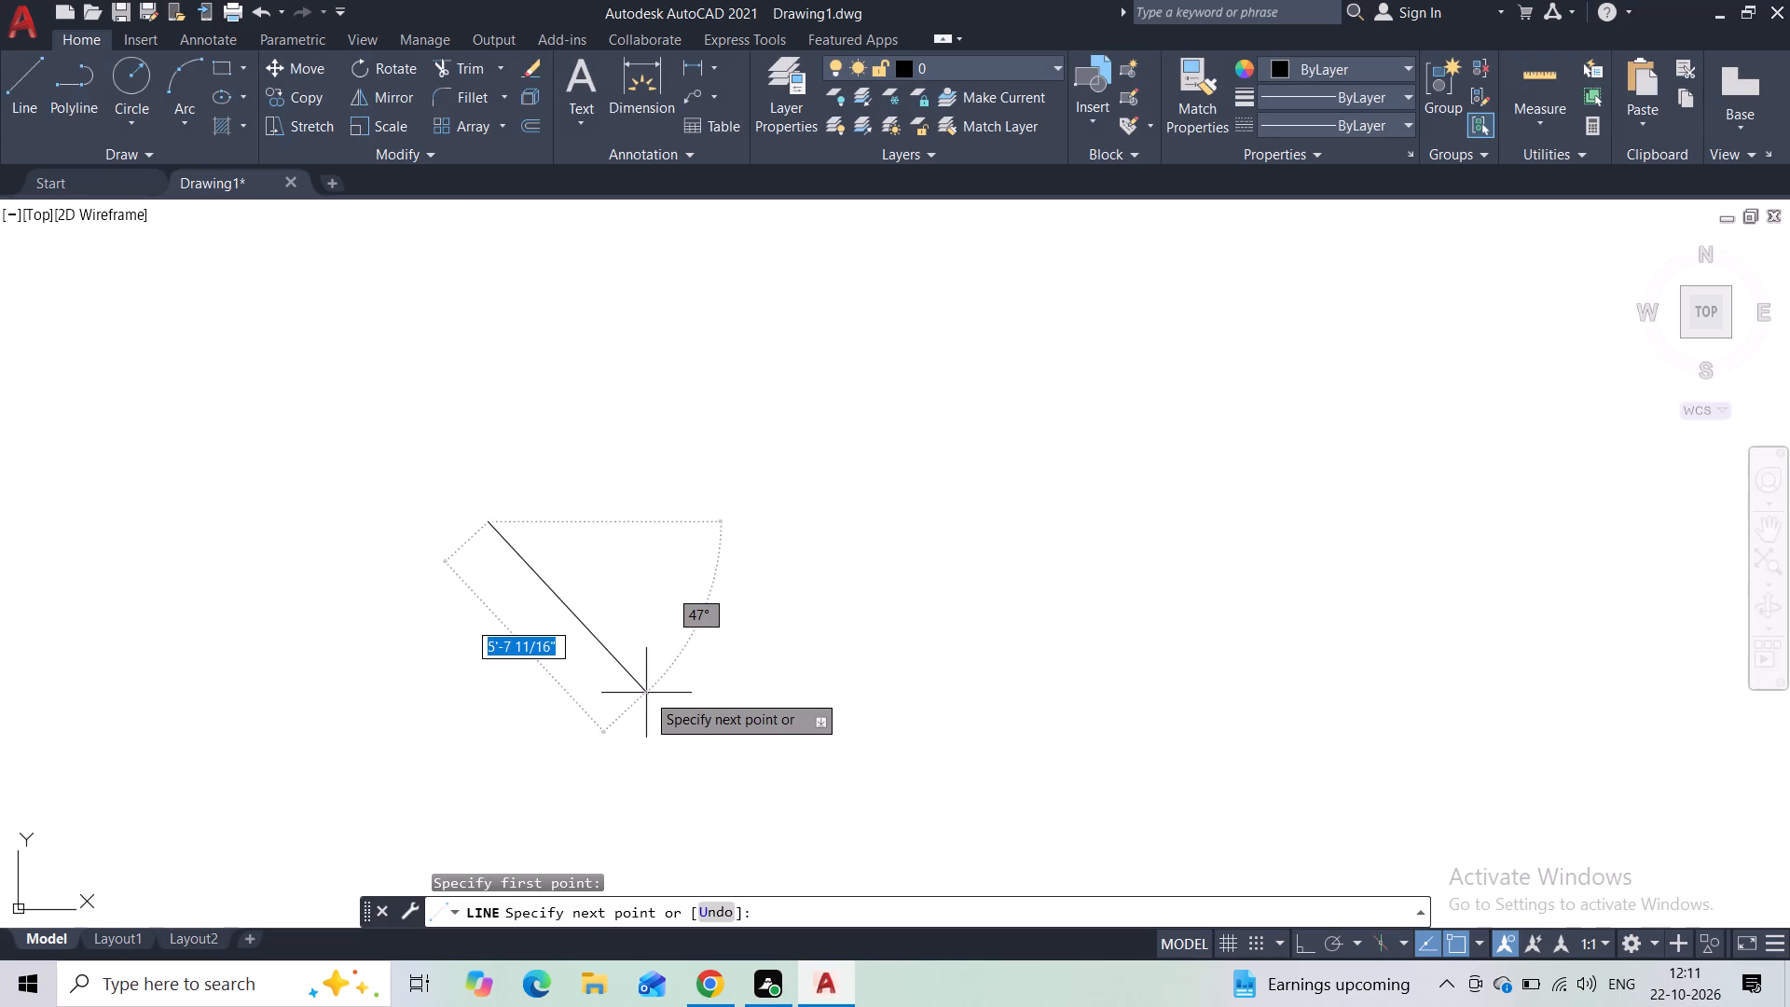
key("F8")
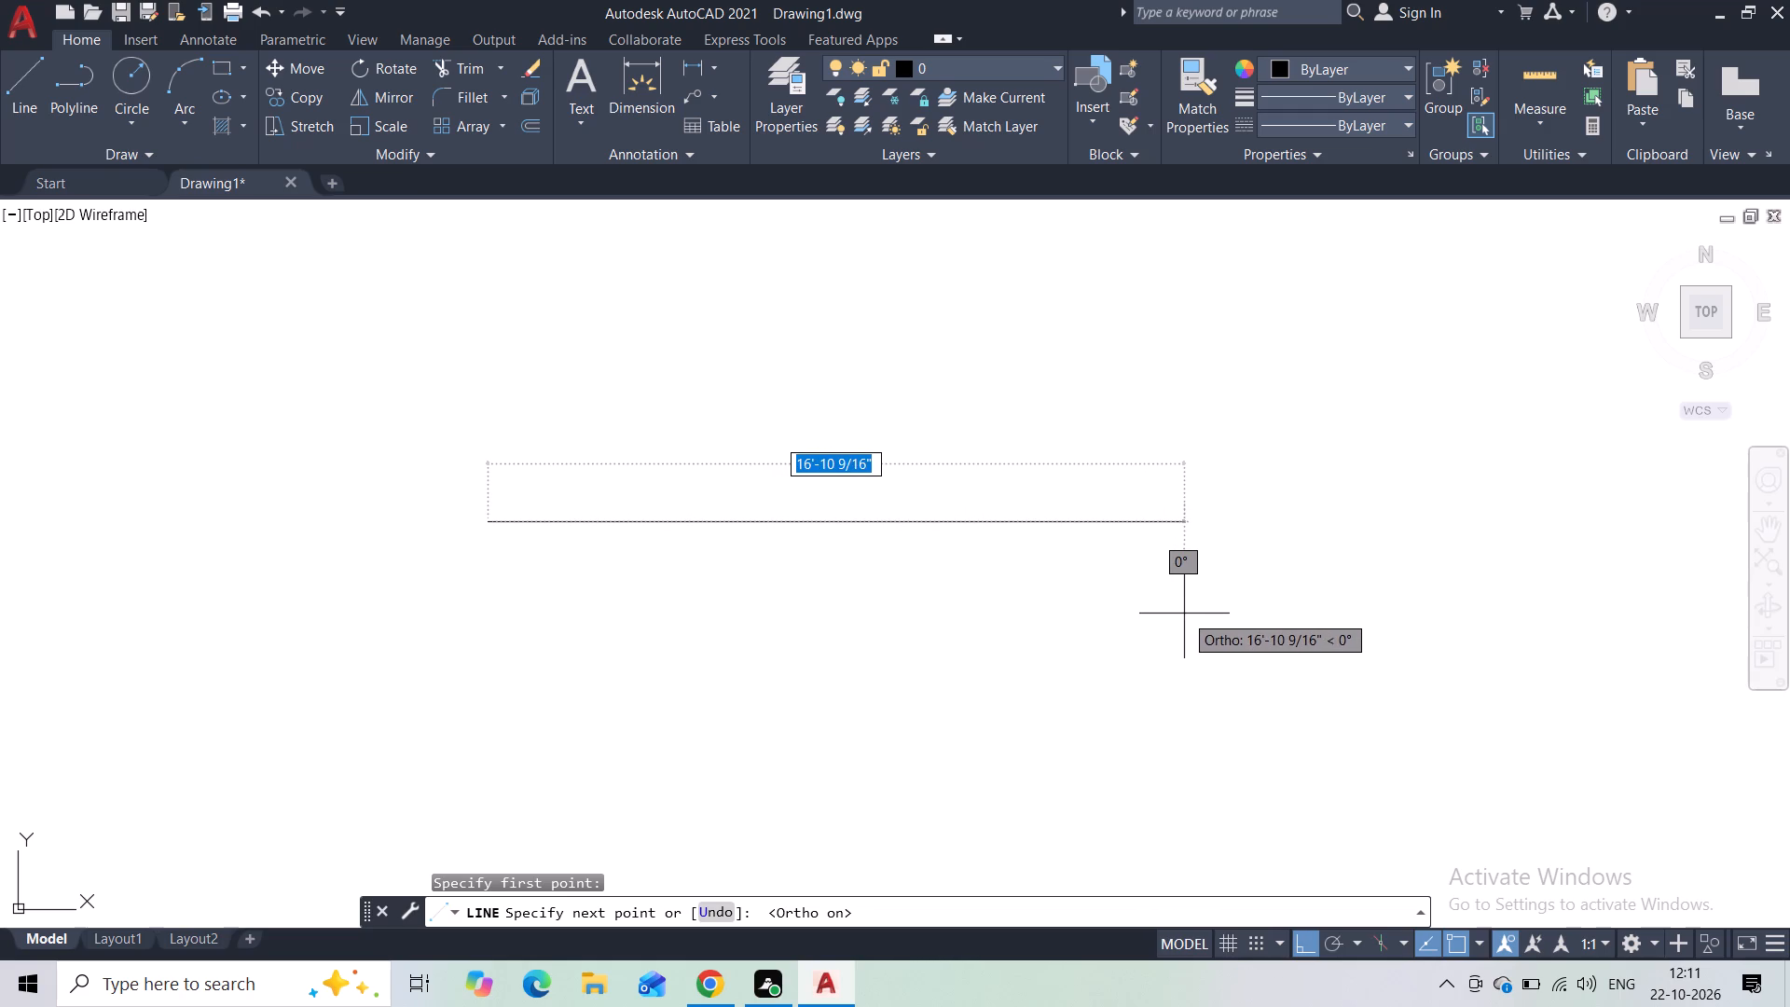
scroll(1186, 614, "down", 1)
middle_click_drag(1276, 637, 876, 732)
left_click(1464, 669)
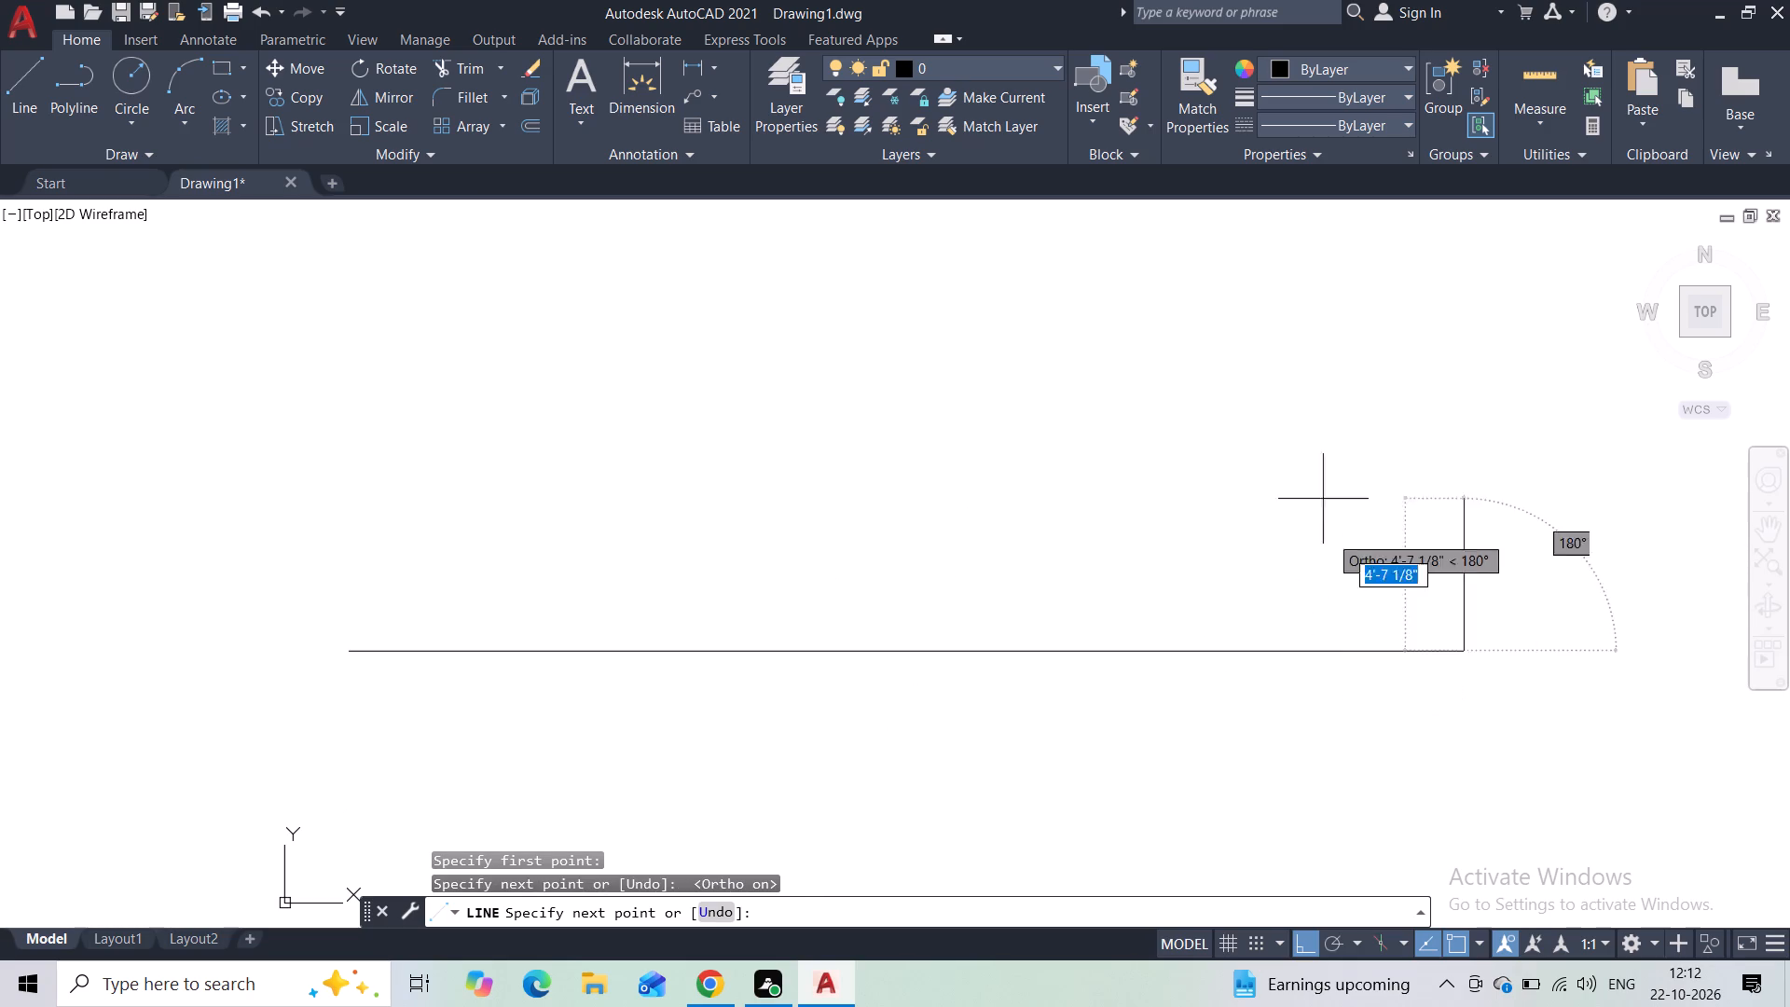
key("Escape")
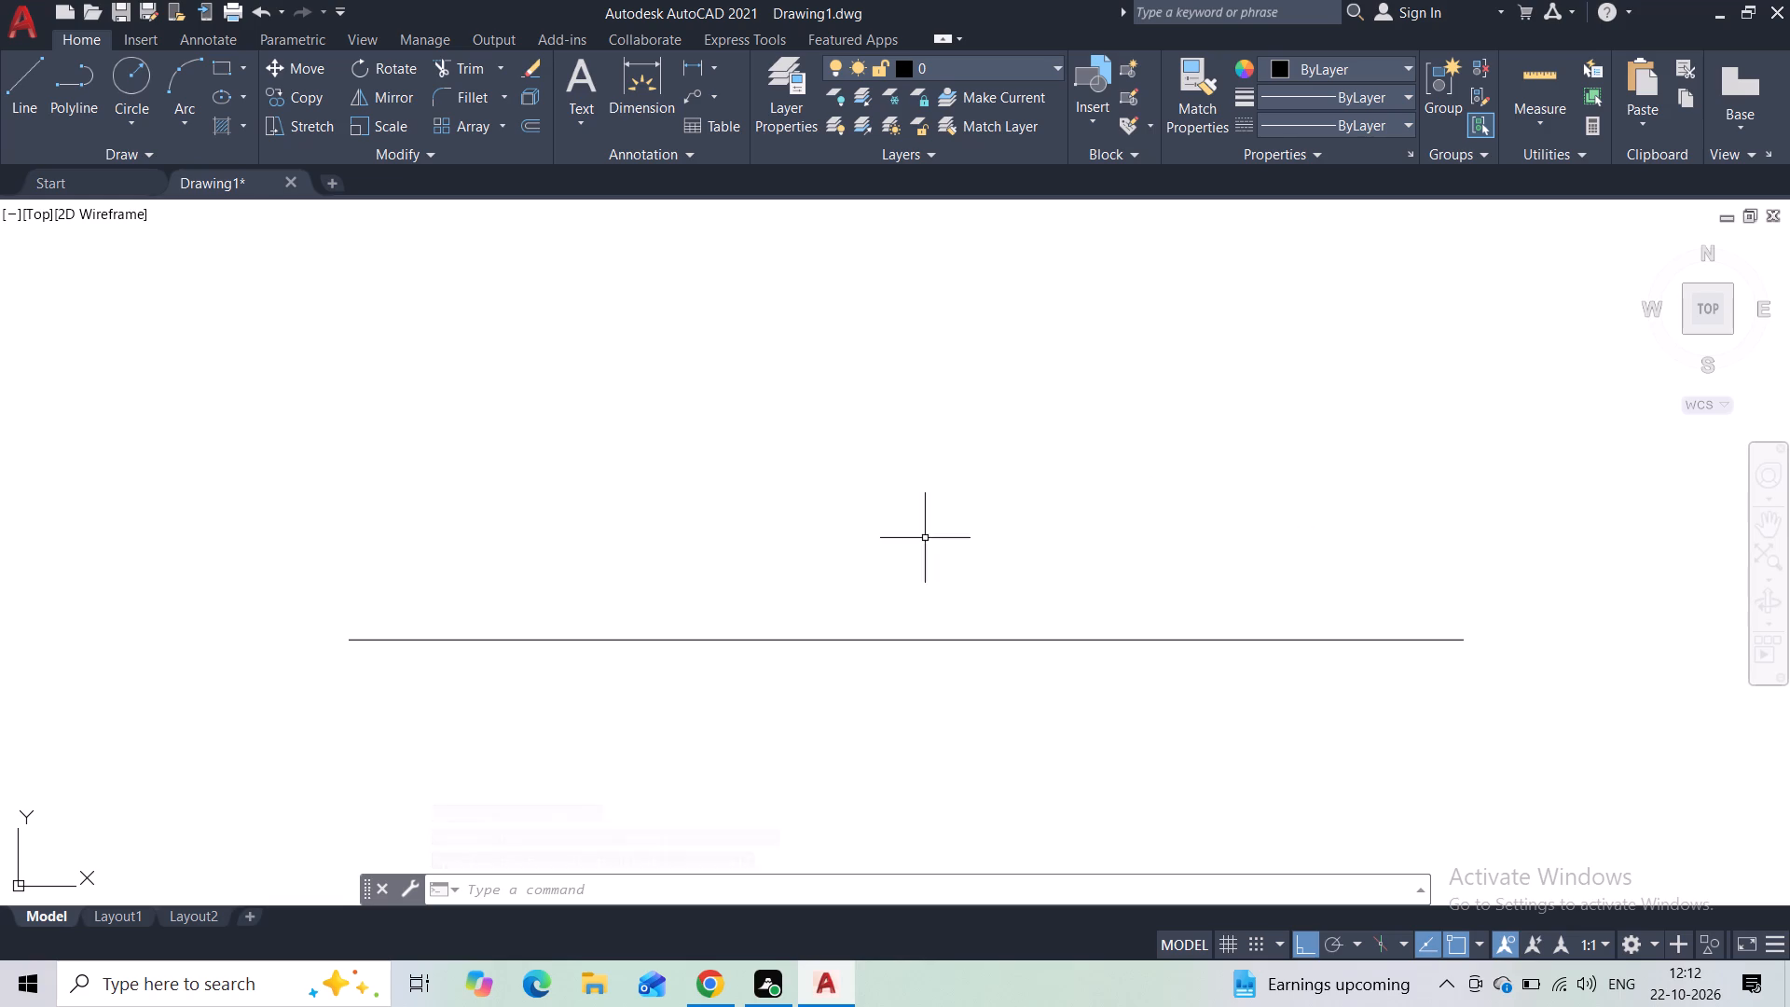
From the baseline's left end, draw a 2' vertical line upward and a parallel horizontal line above the baseline to its right end.
key("space")
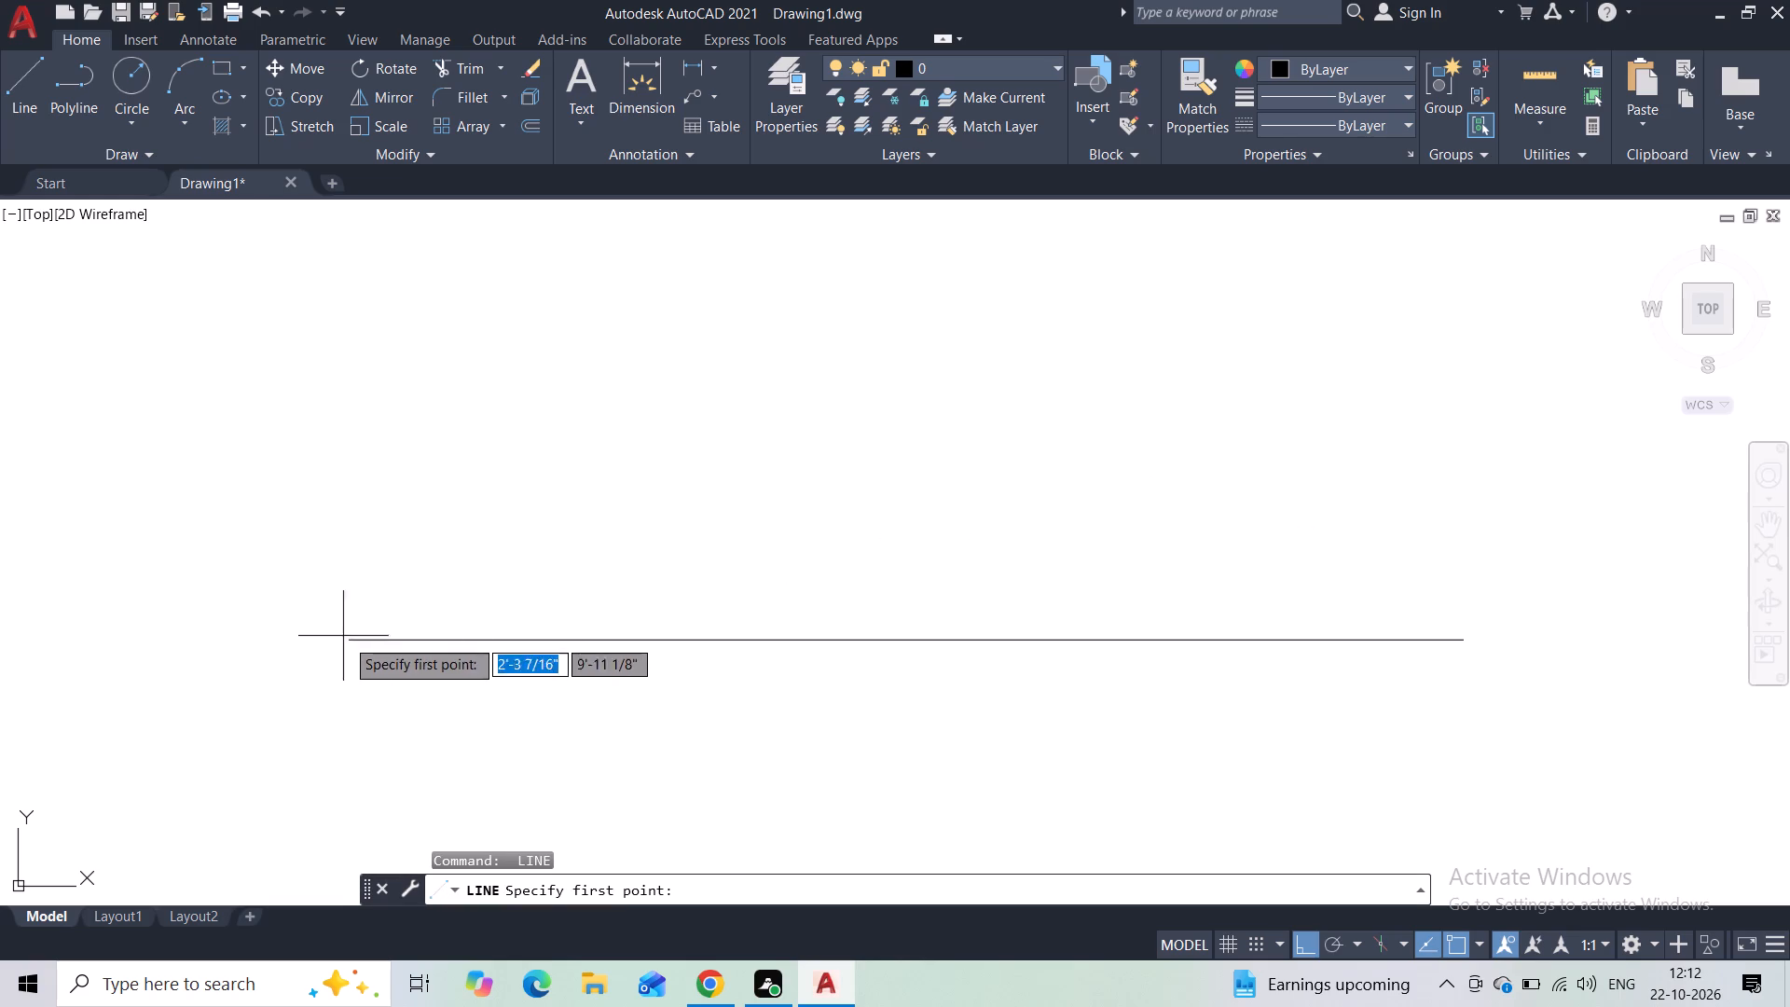
left_click(351, 646)
type("2'")
key("Return")
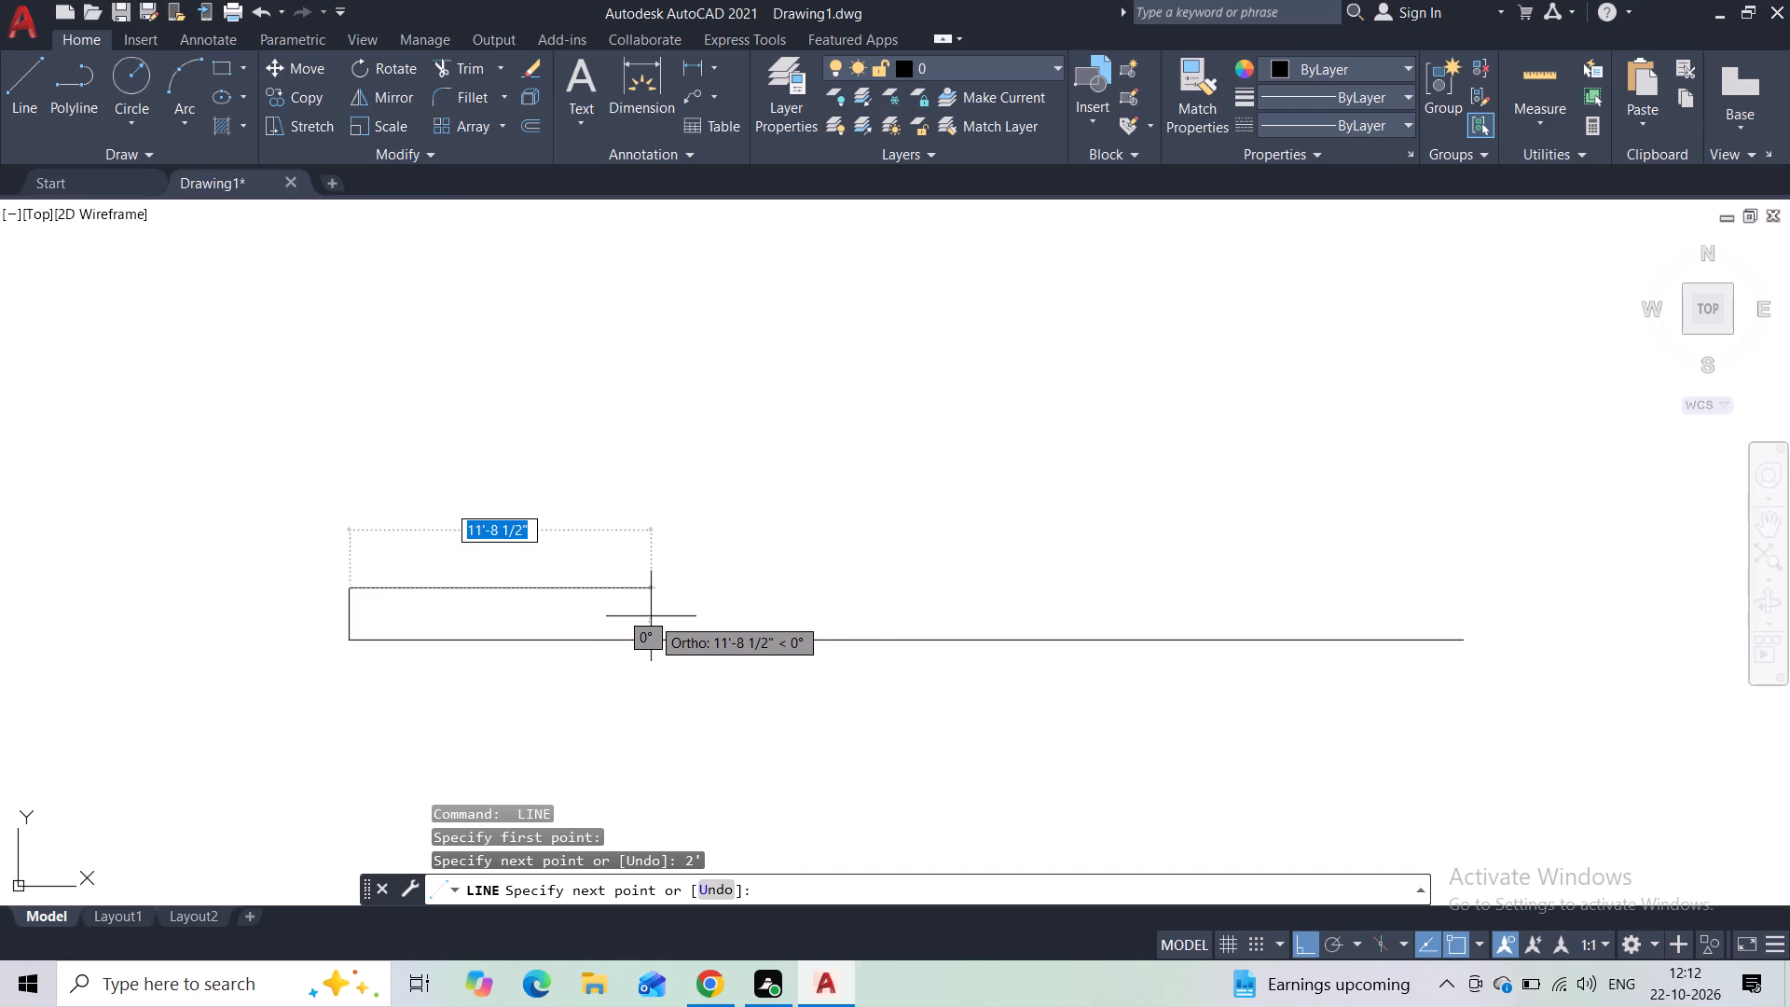
scroll(522, 626, "up", 2)
scroll(523, 628, "down", 2)
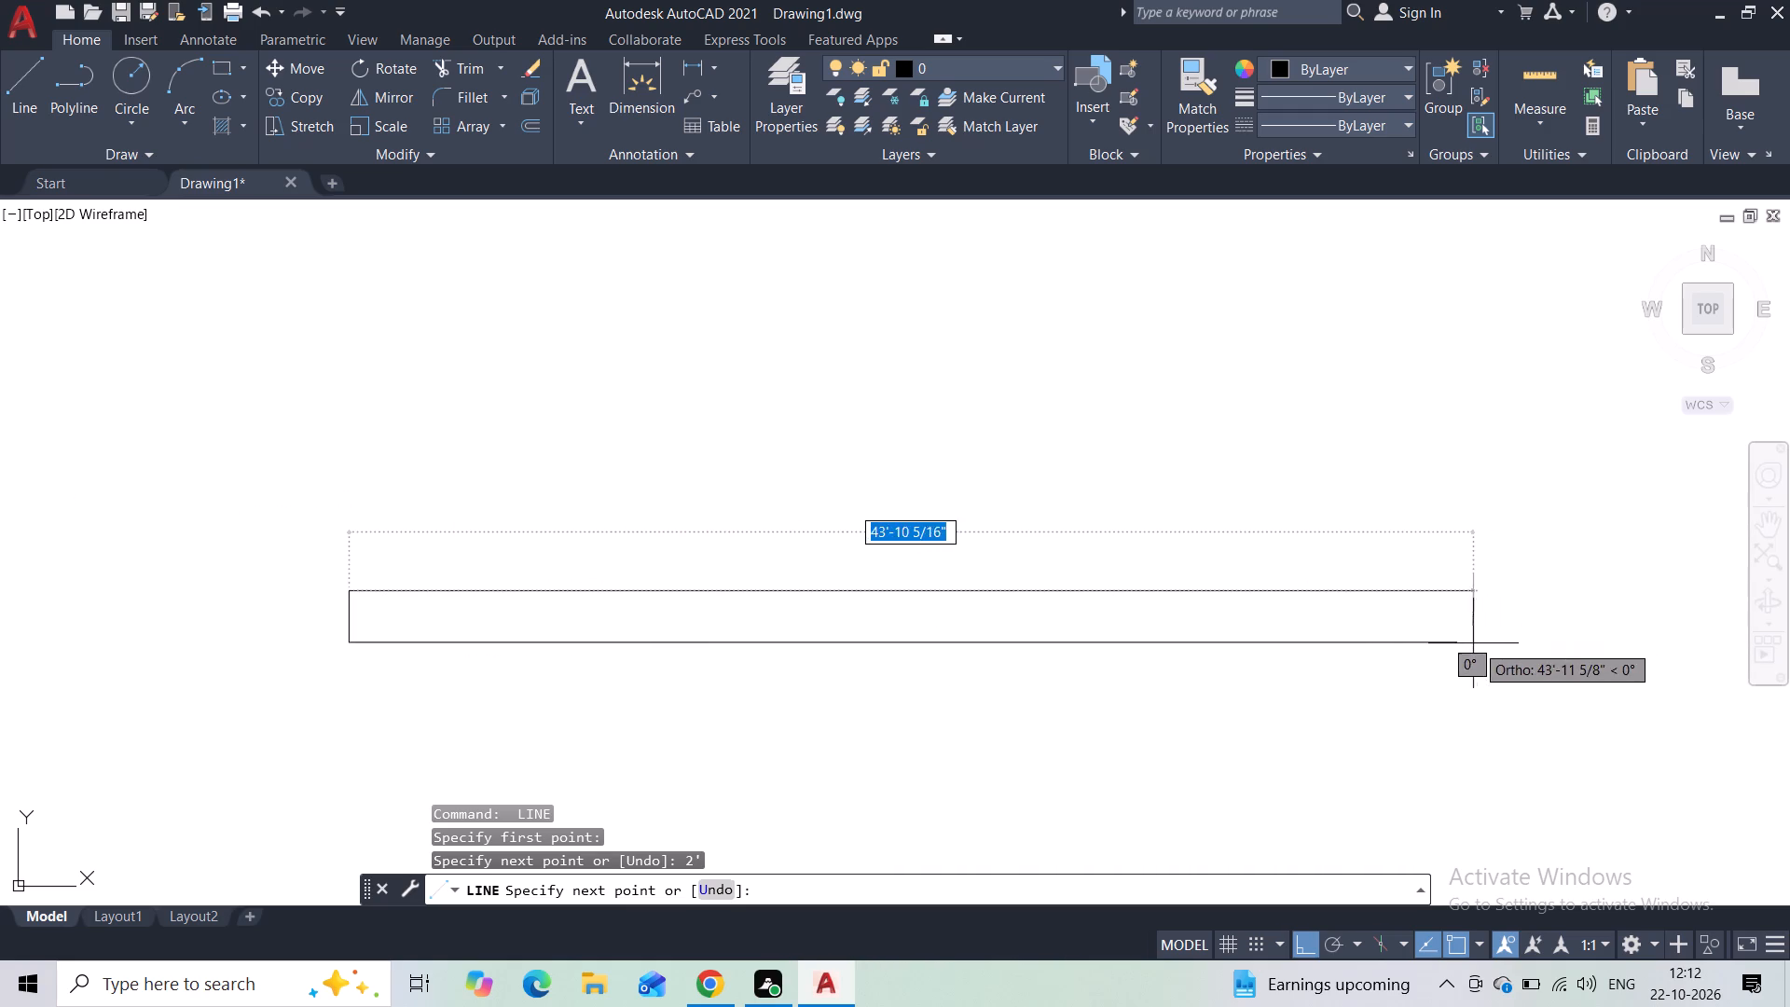
left_click(1454, 599)
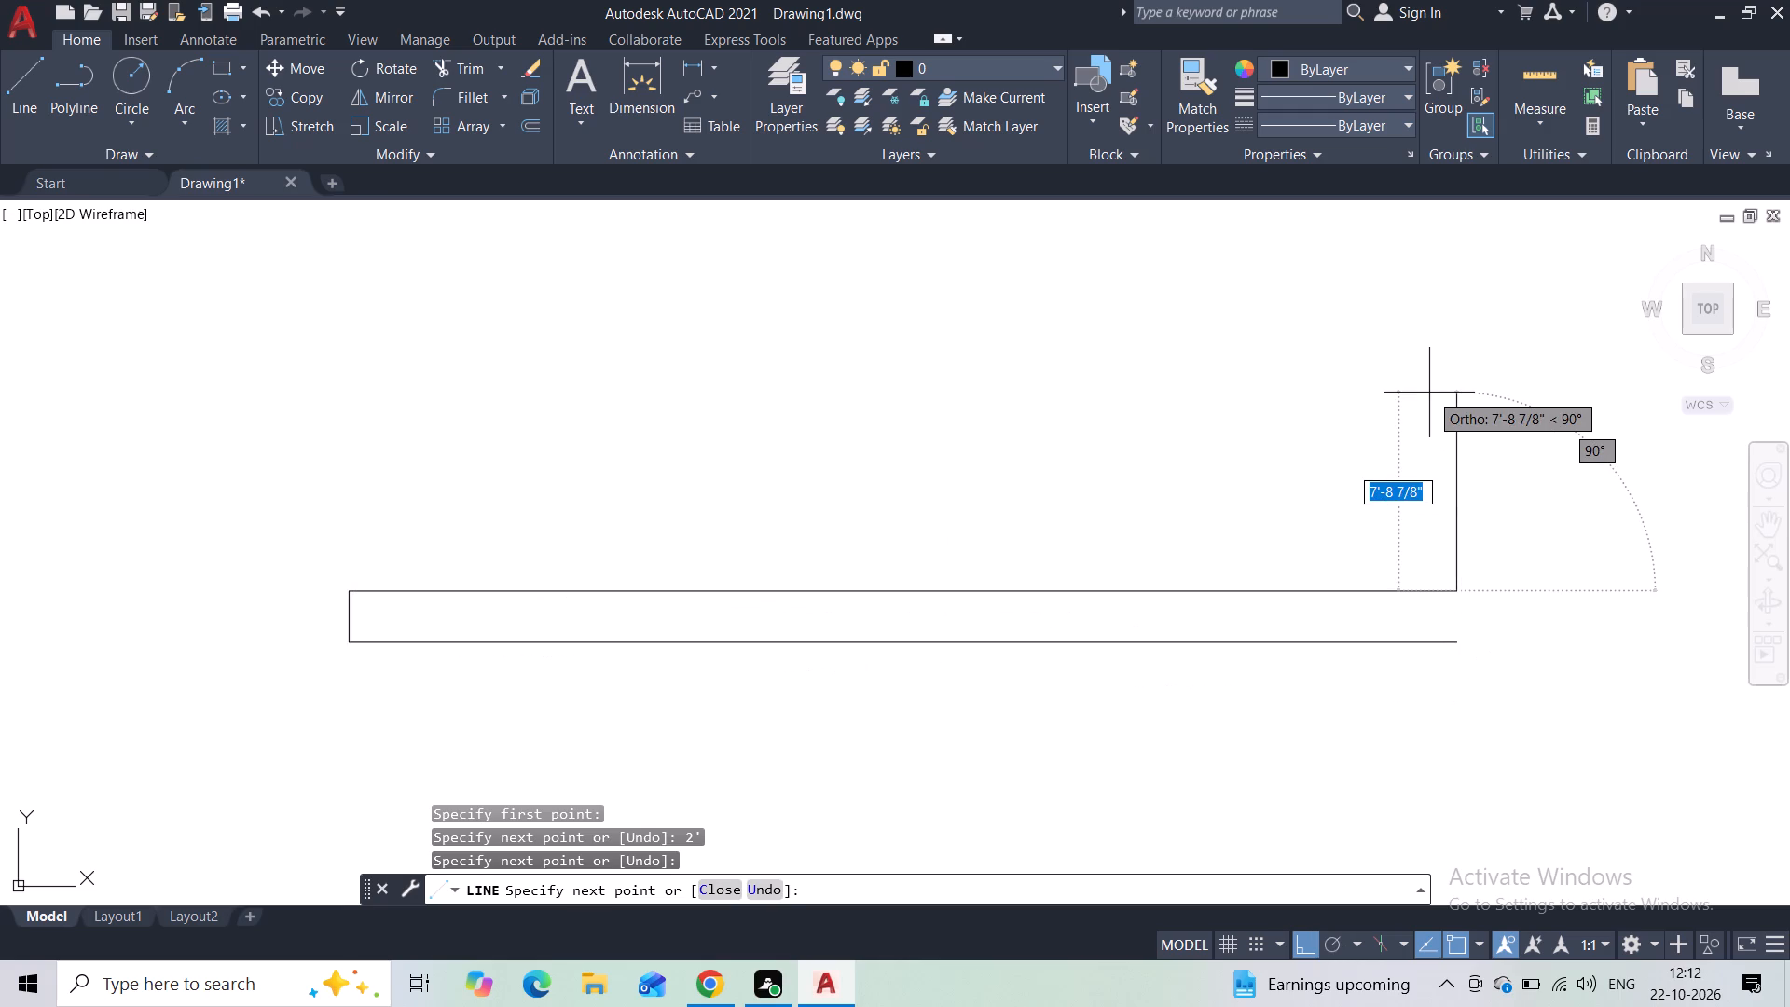
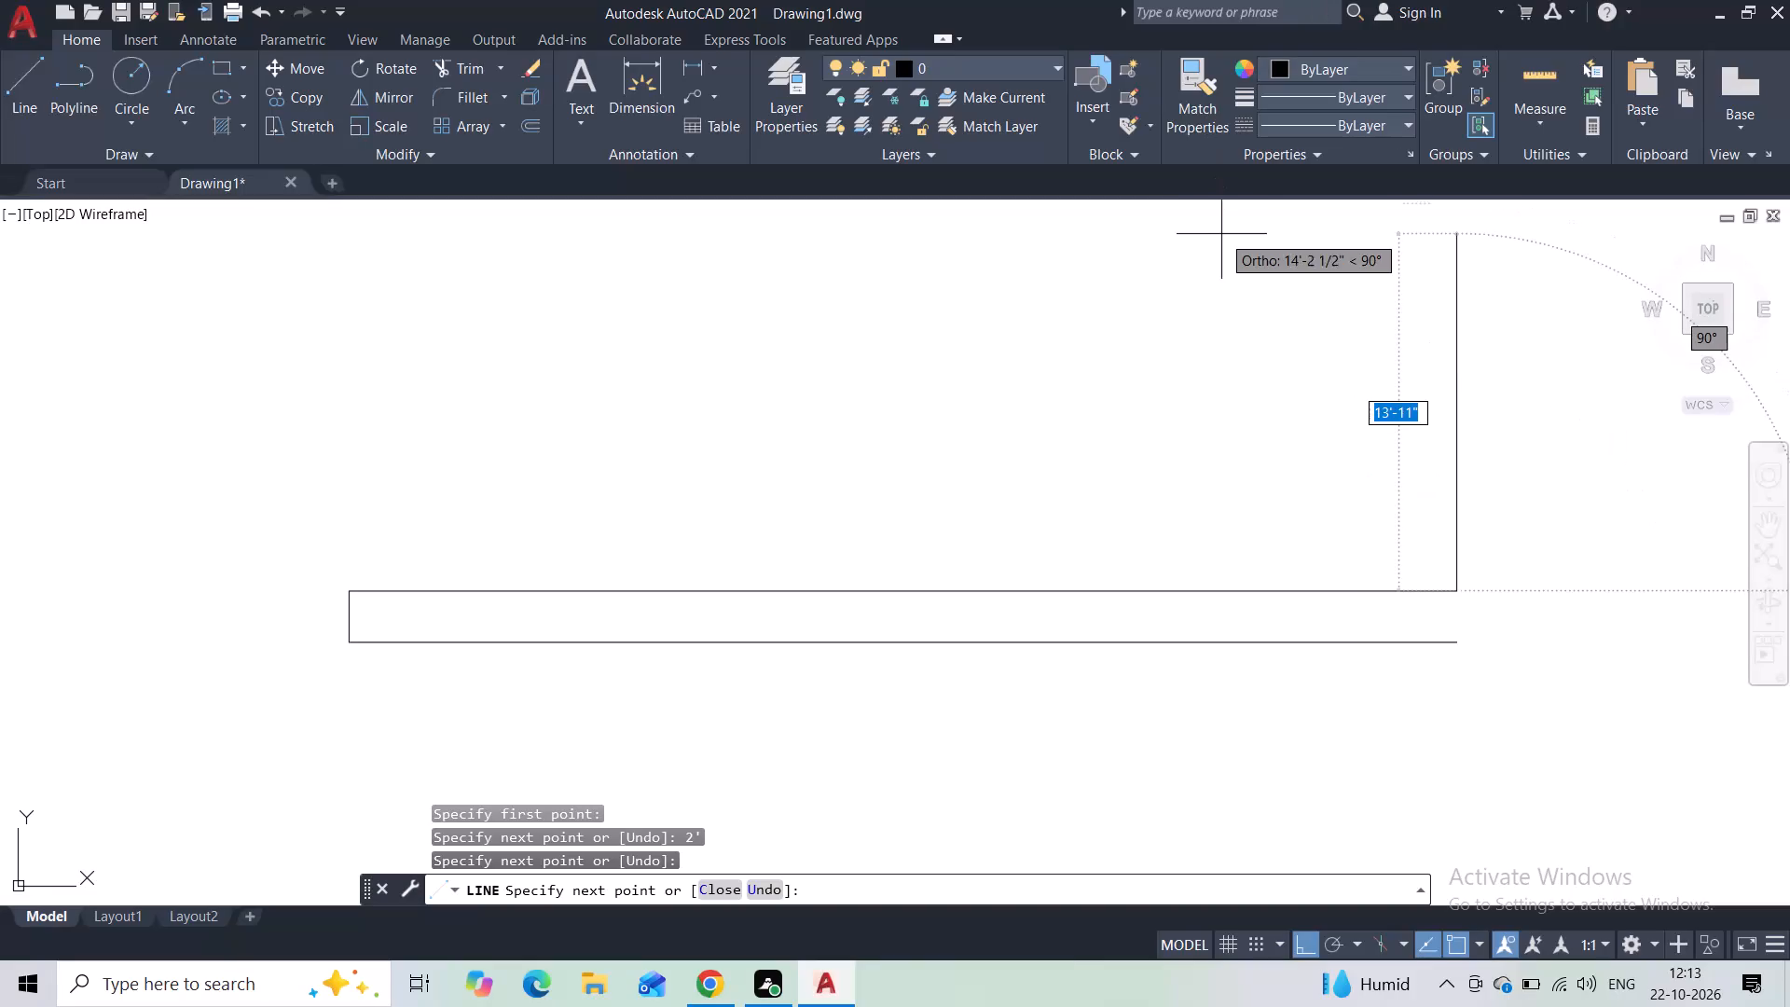
From the upper line's left end, draw a 5' vertical line upward and a parallel horizontal line toward the outline's right end.
key("Escape")
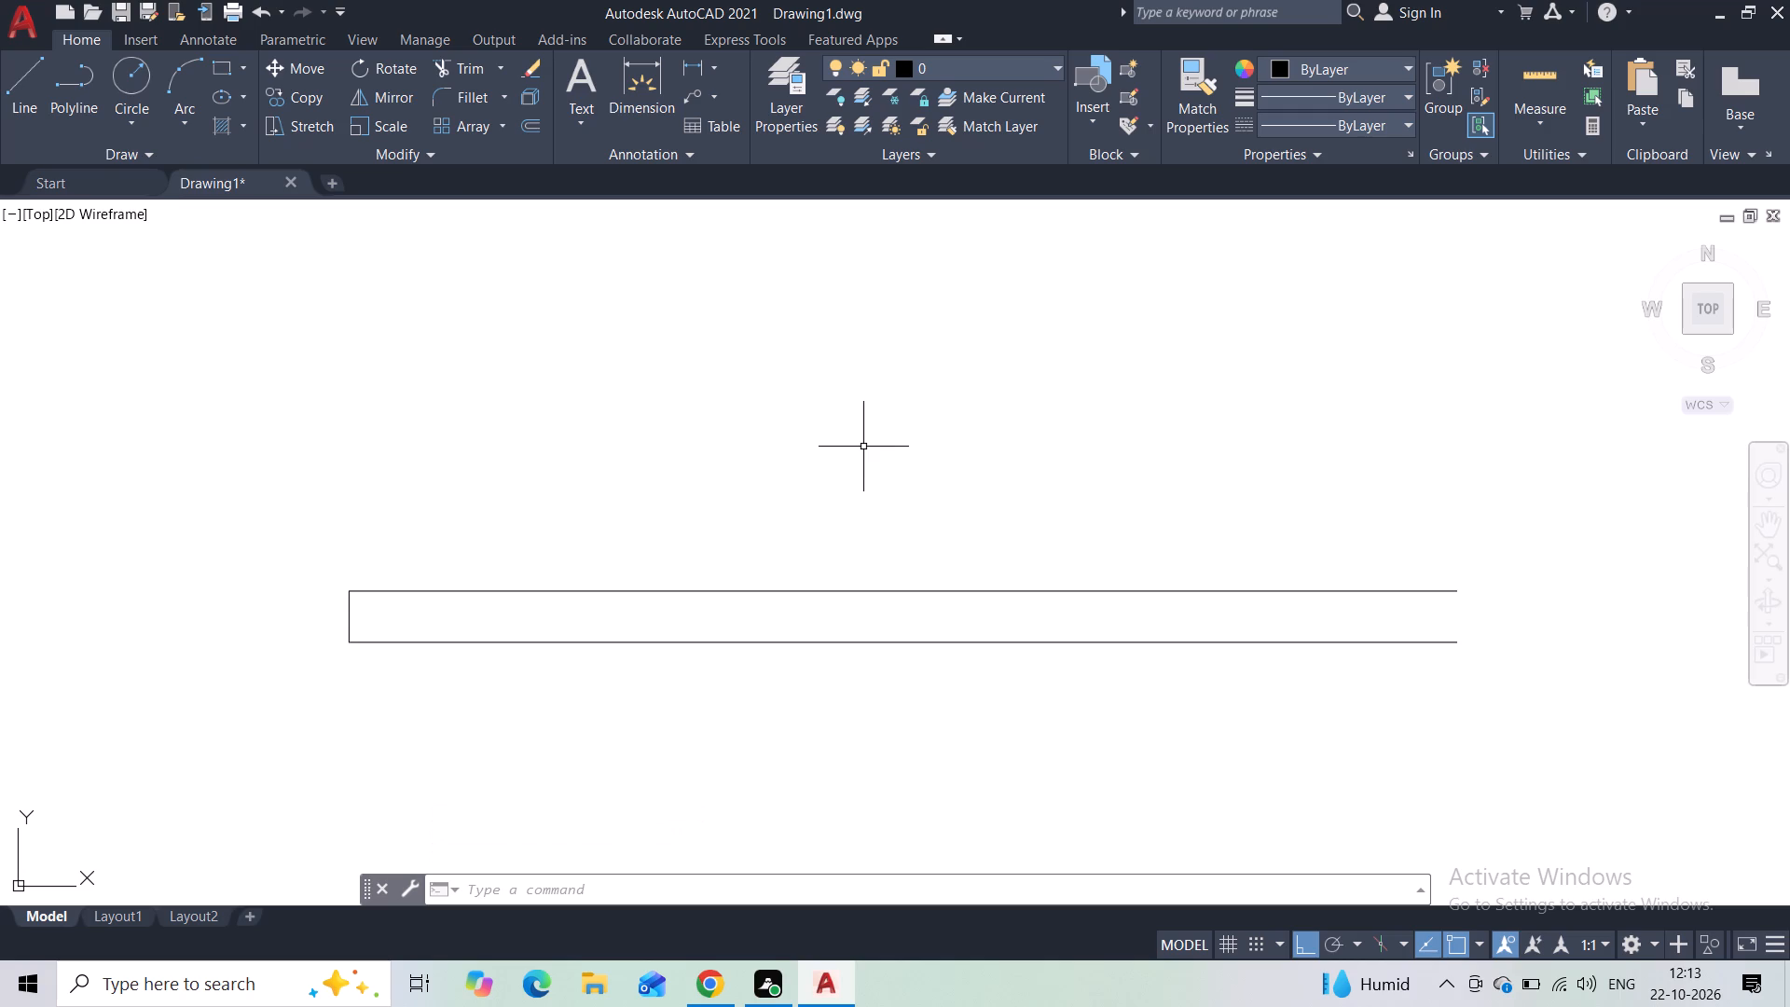
left_click(23, 88)
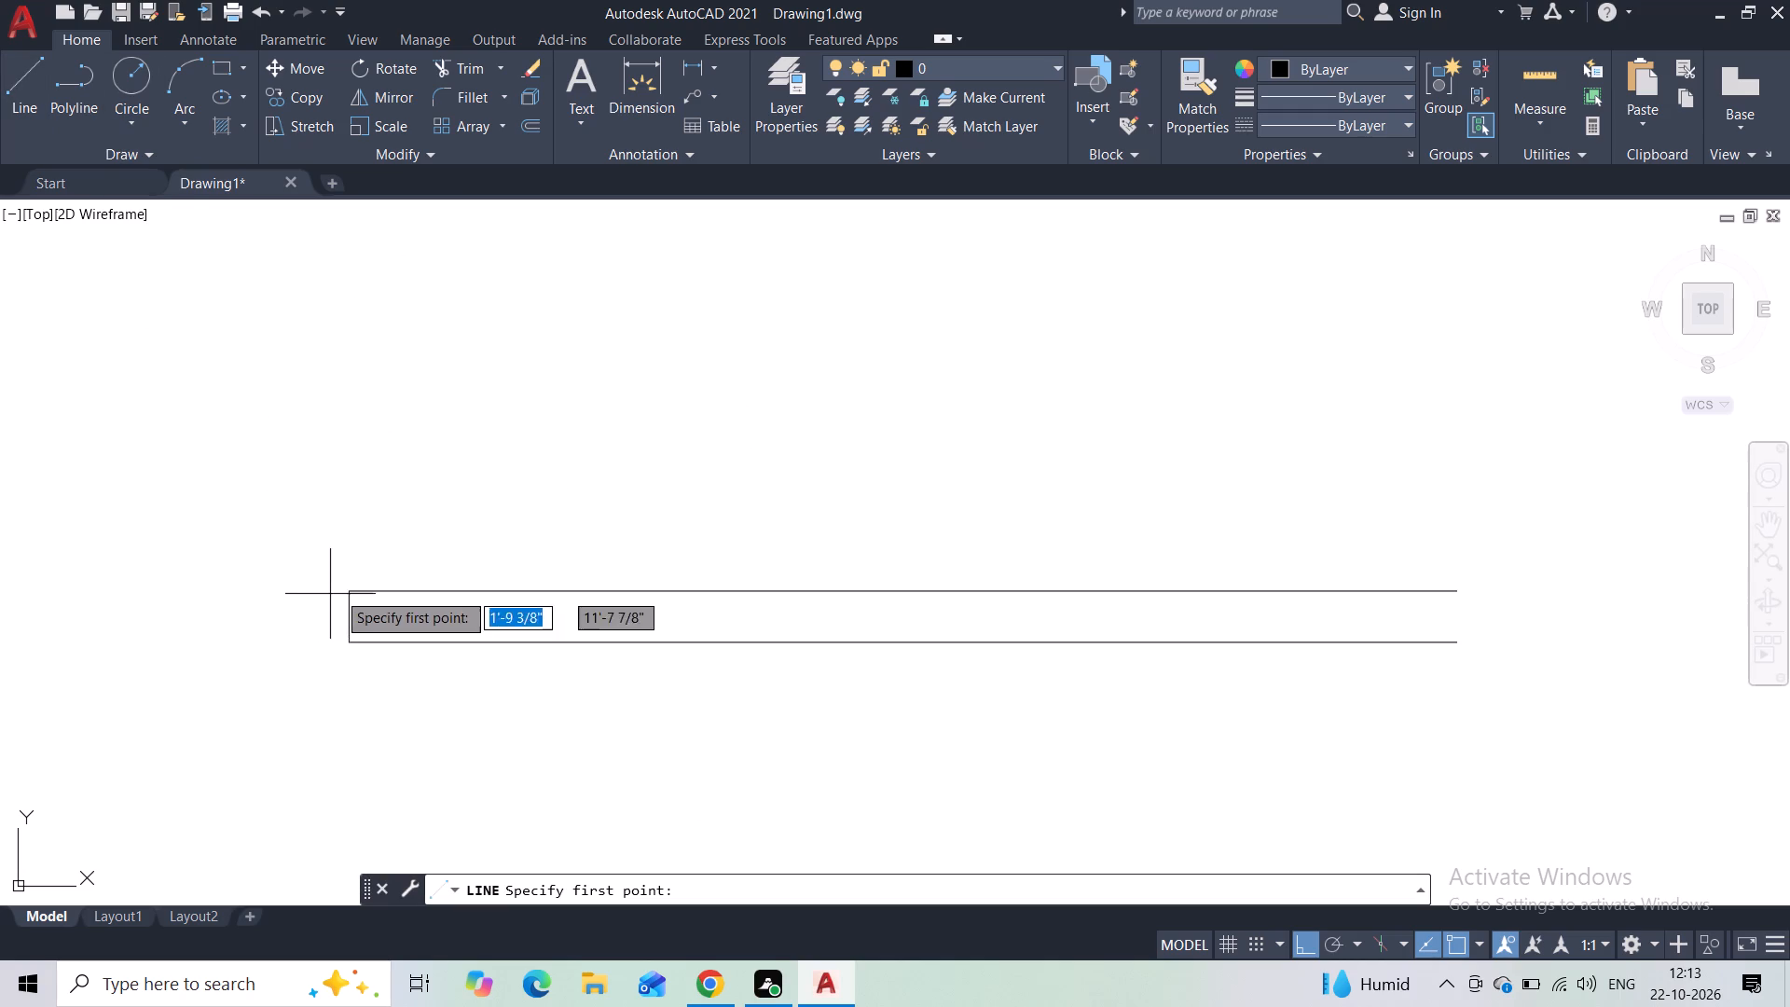
left_click(347, 589)
type("5'")
key("Return")
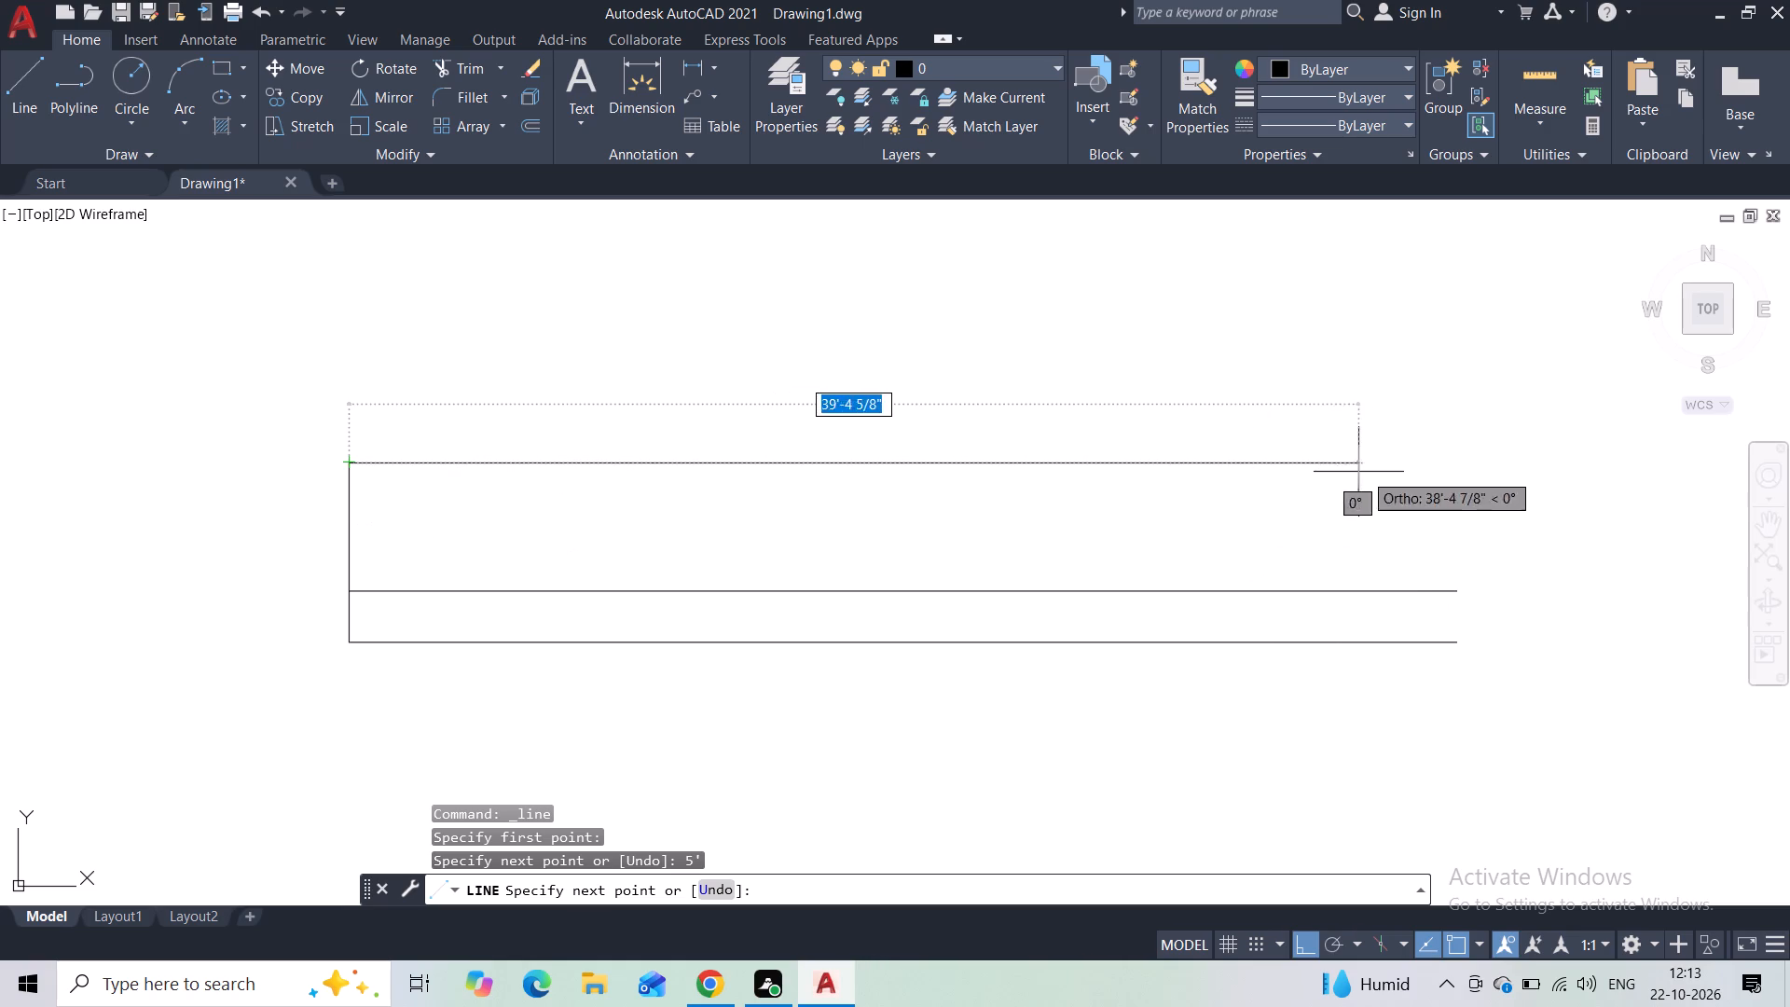
left_click(1449, 506)
key("Escape")
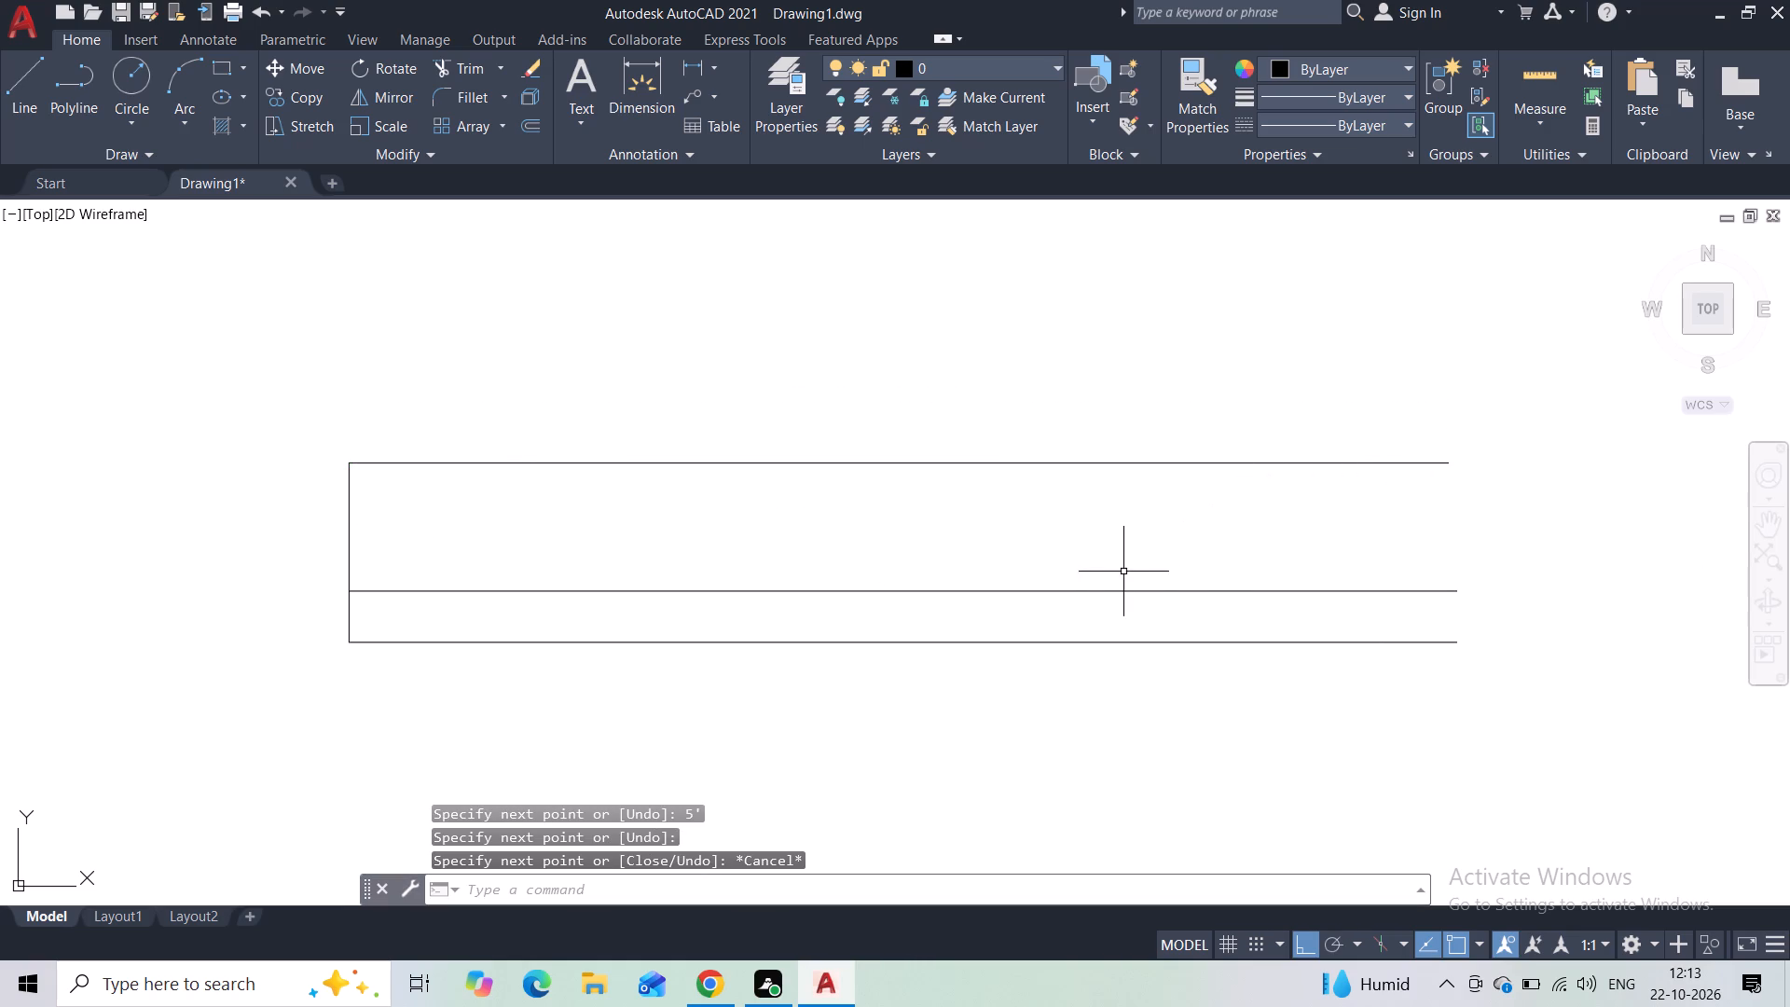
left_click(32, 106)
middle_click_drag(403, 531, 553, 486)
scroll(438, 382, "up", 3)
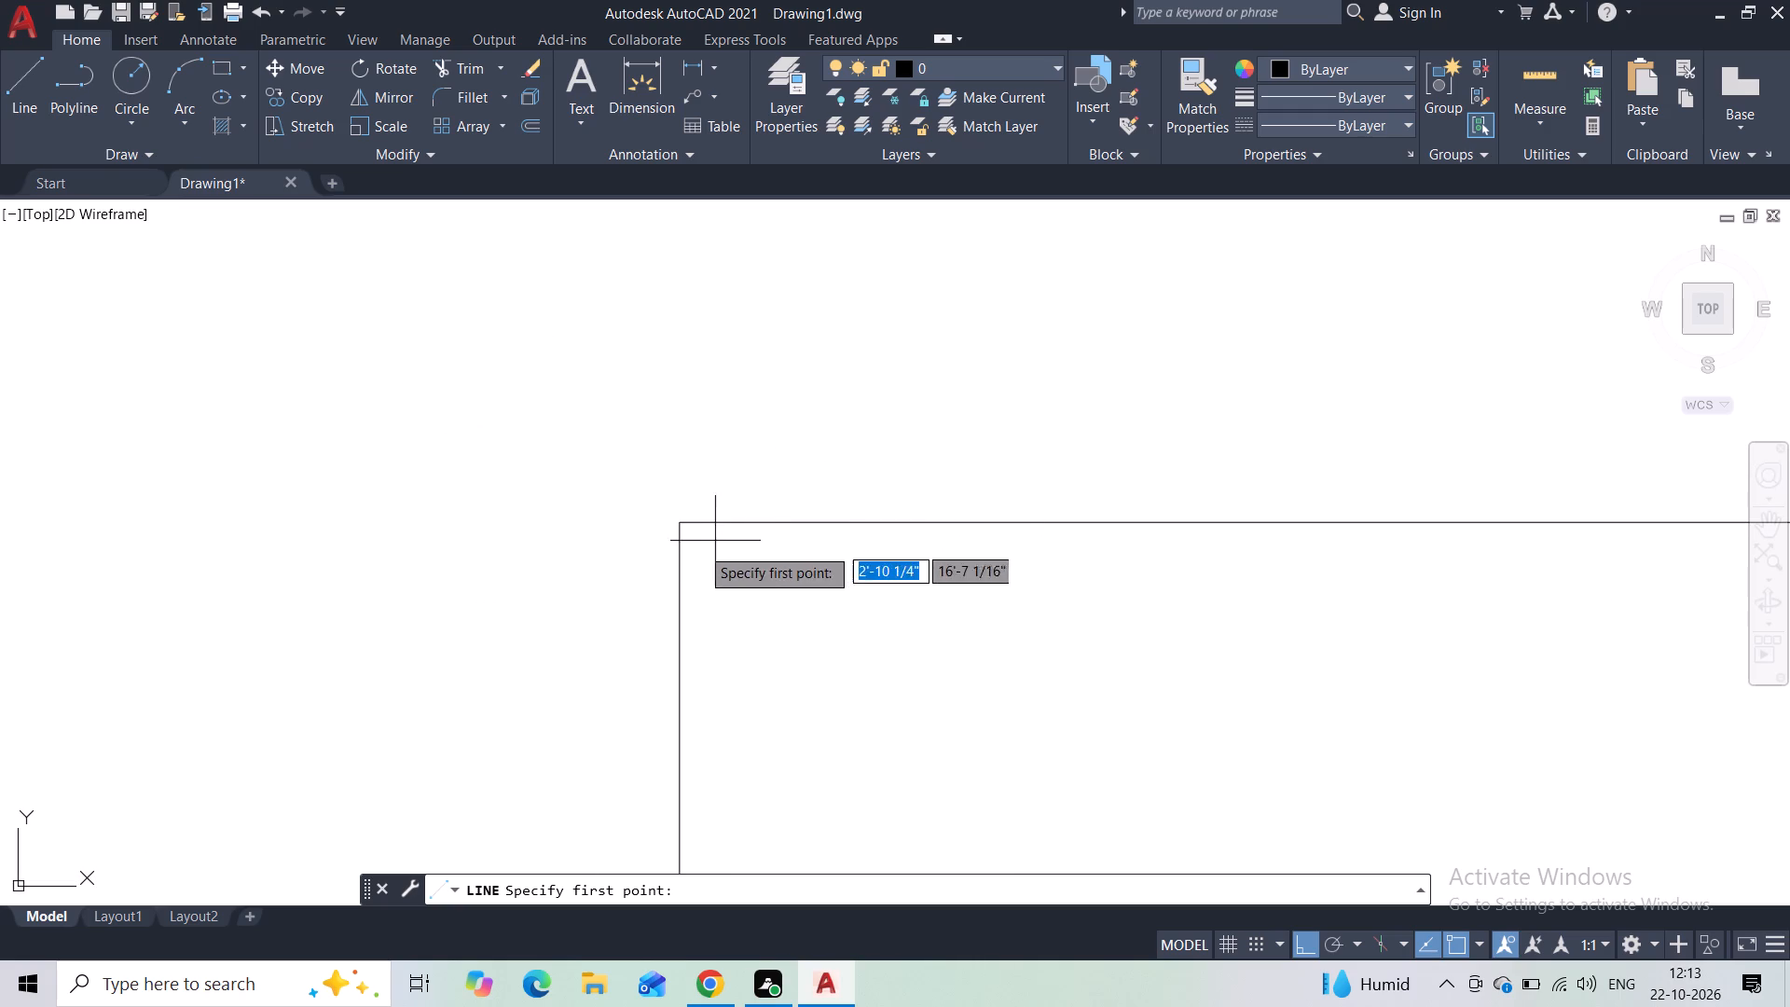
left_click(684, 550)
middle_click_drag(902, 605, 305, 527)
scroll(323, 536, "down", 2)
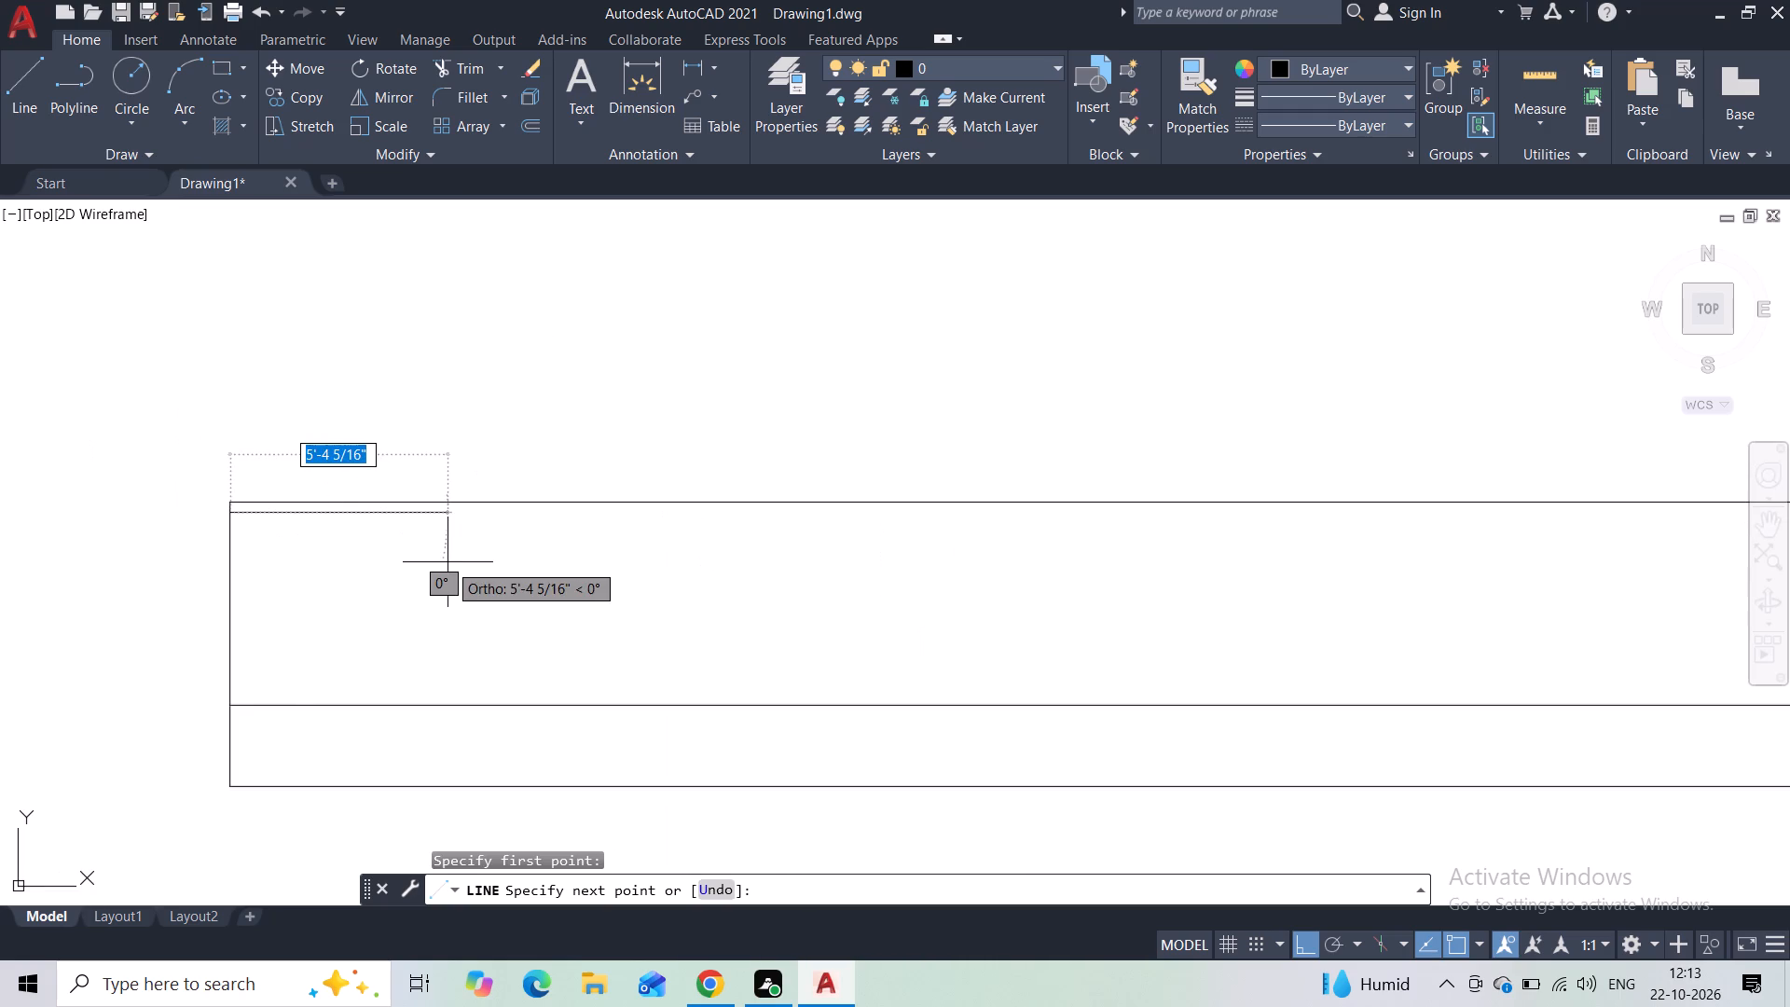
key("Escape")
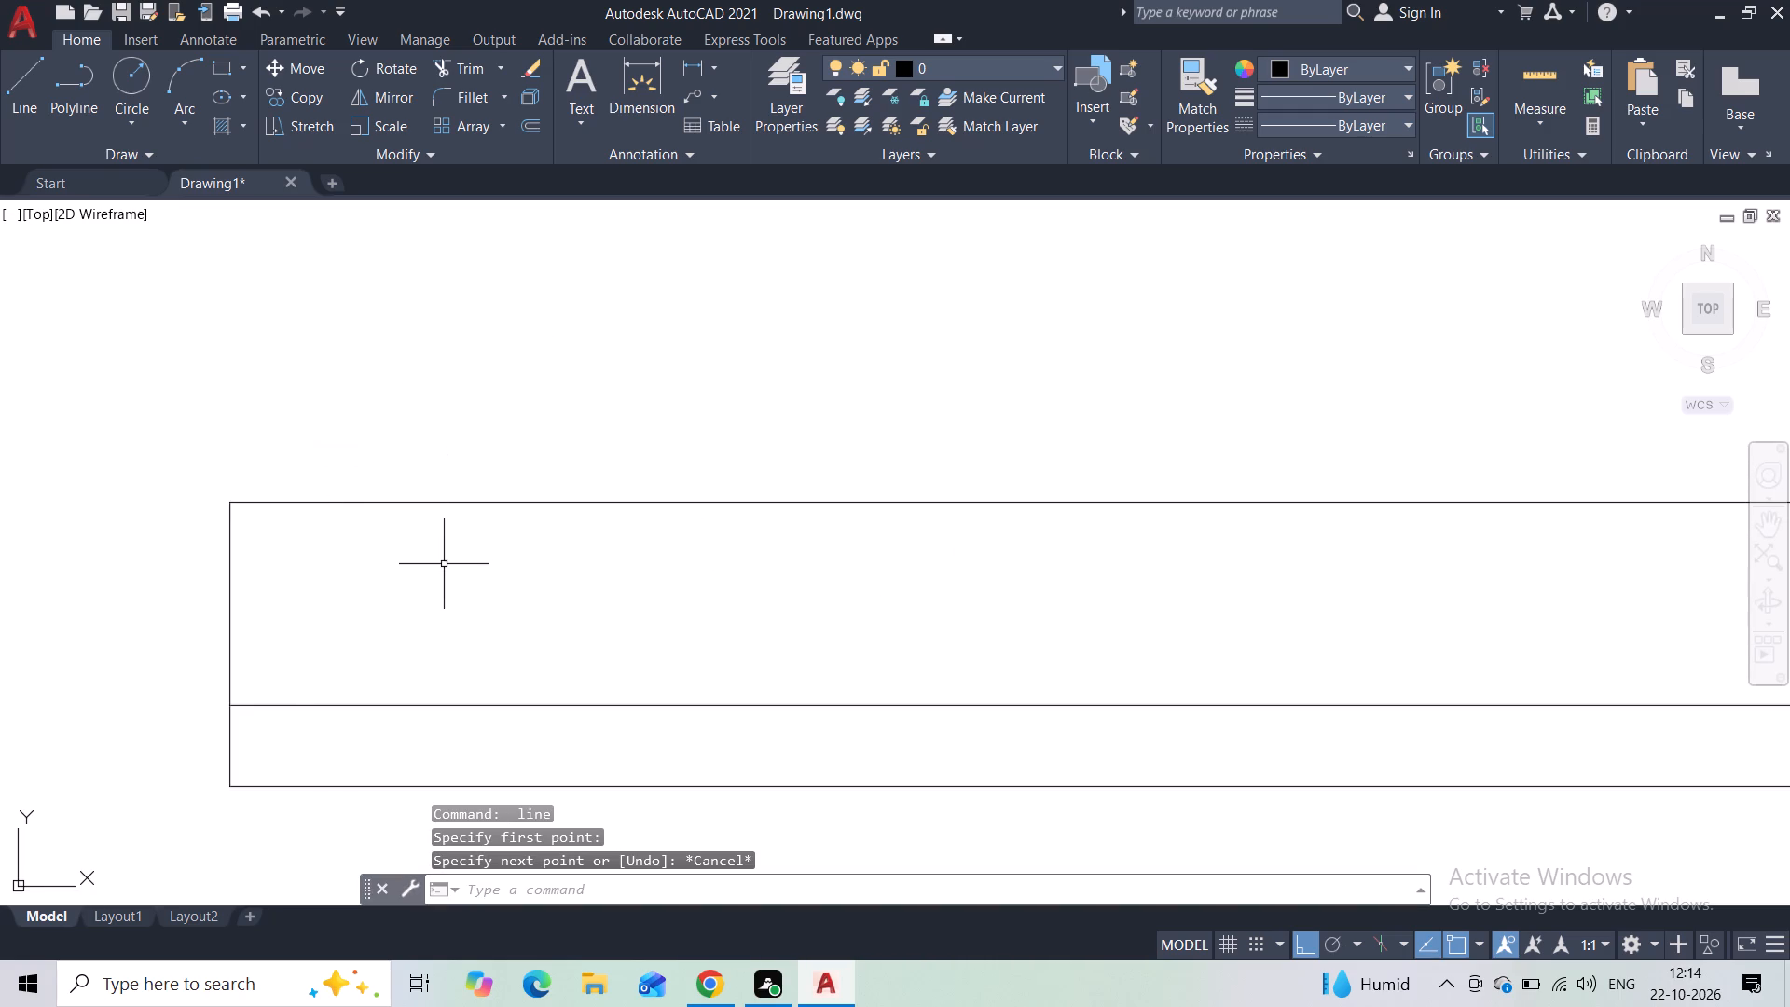
Start a horizontal line from the left vertical edge, slightly below the top line's left corner.
scroll(244, 531, "up", 3)
key("space")
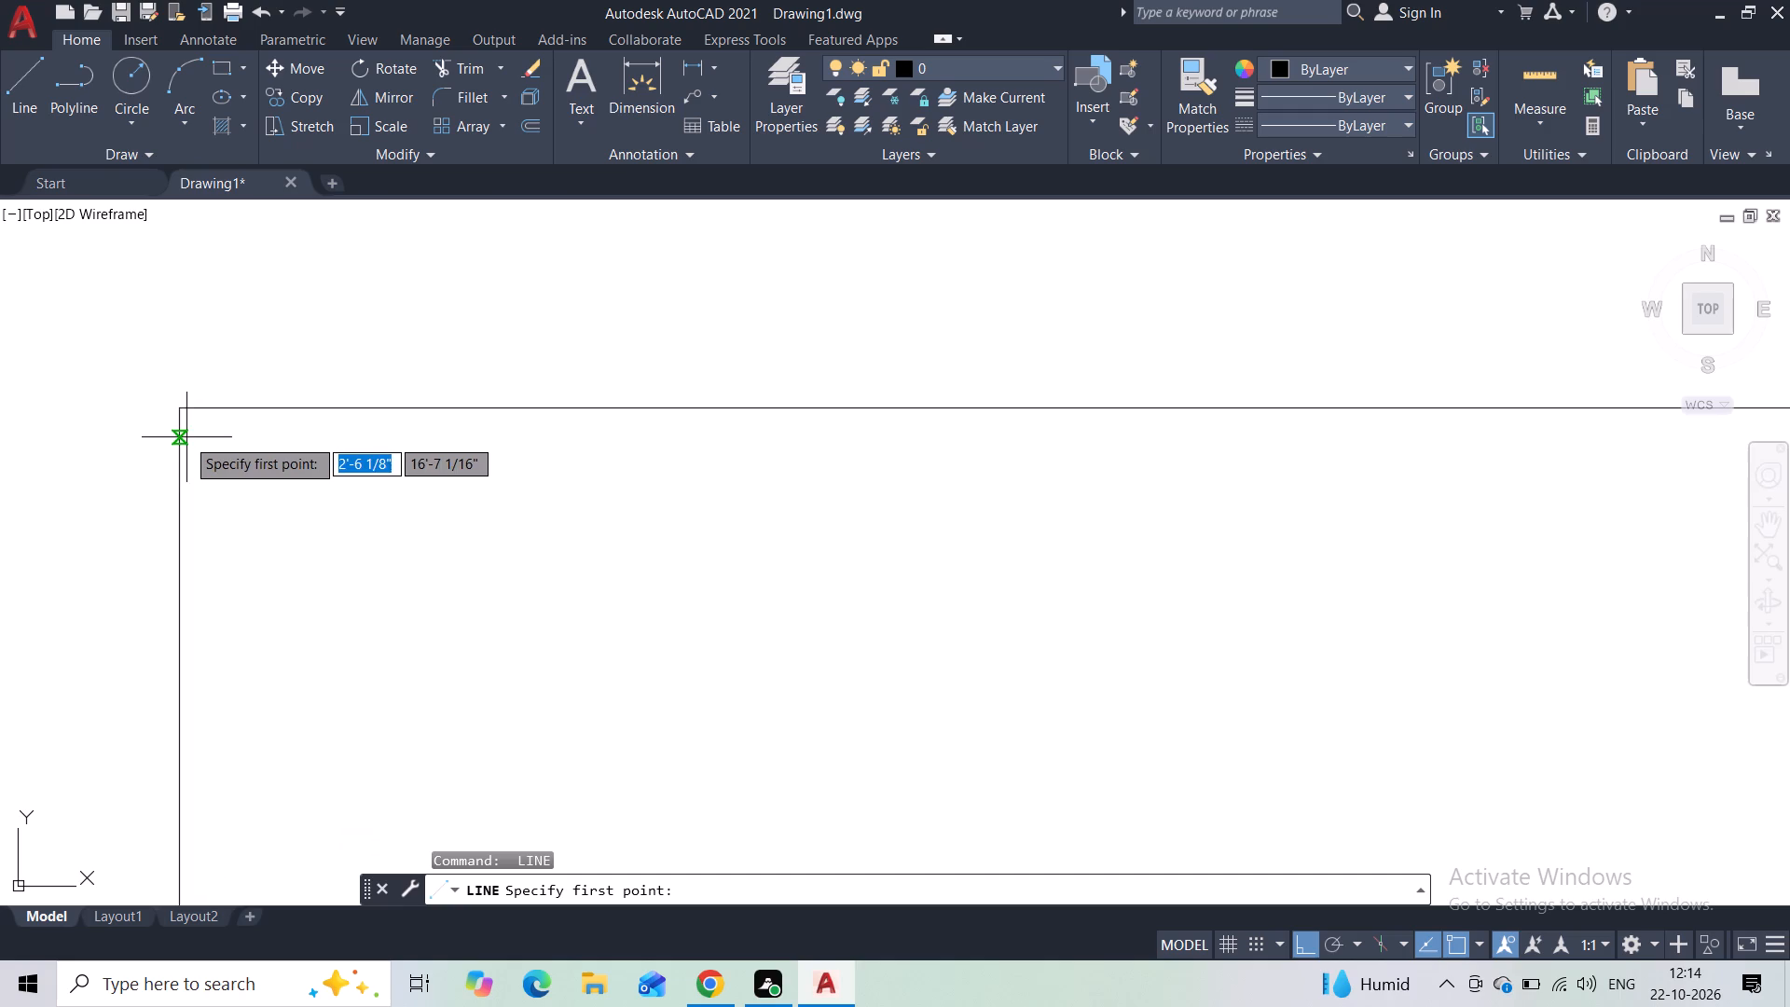
left_click(184, 442)
scroll(462, 513, "down", 2)
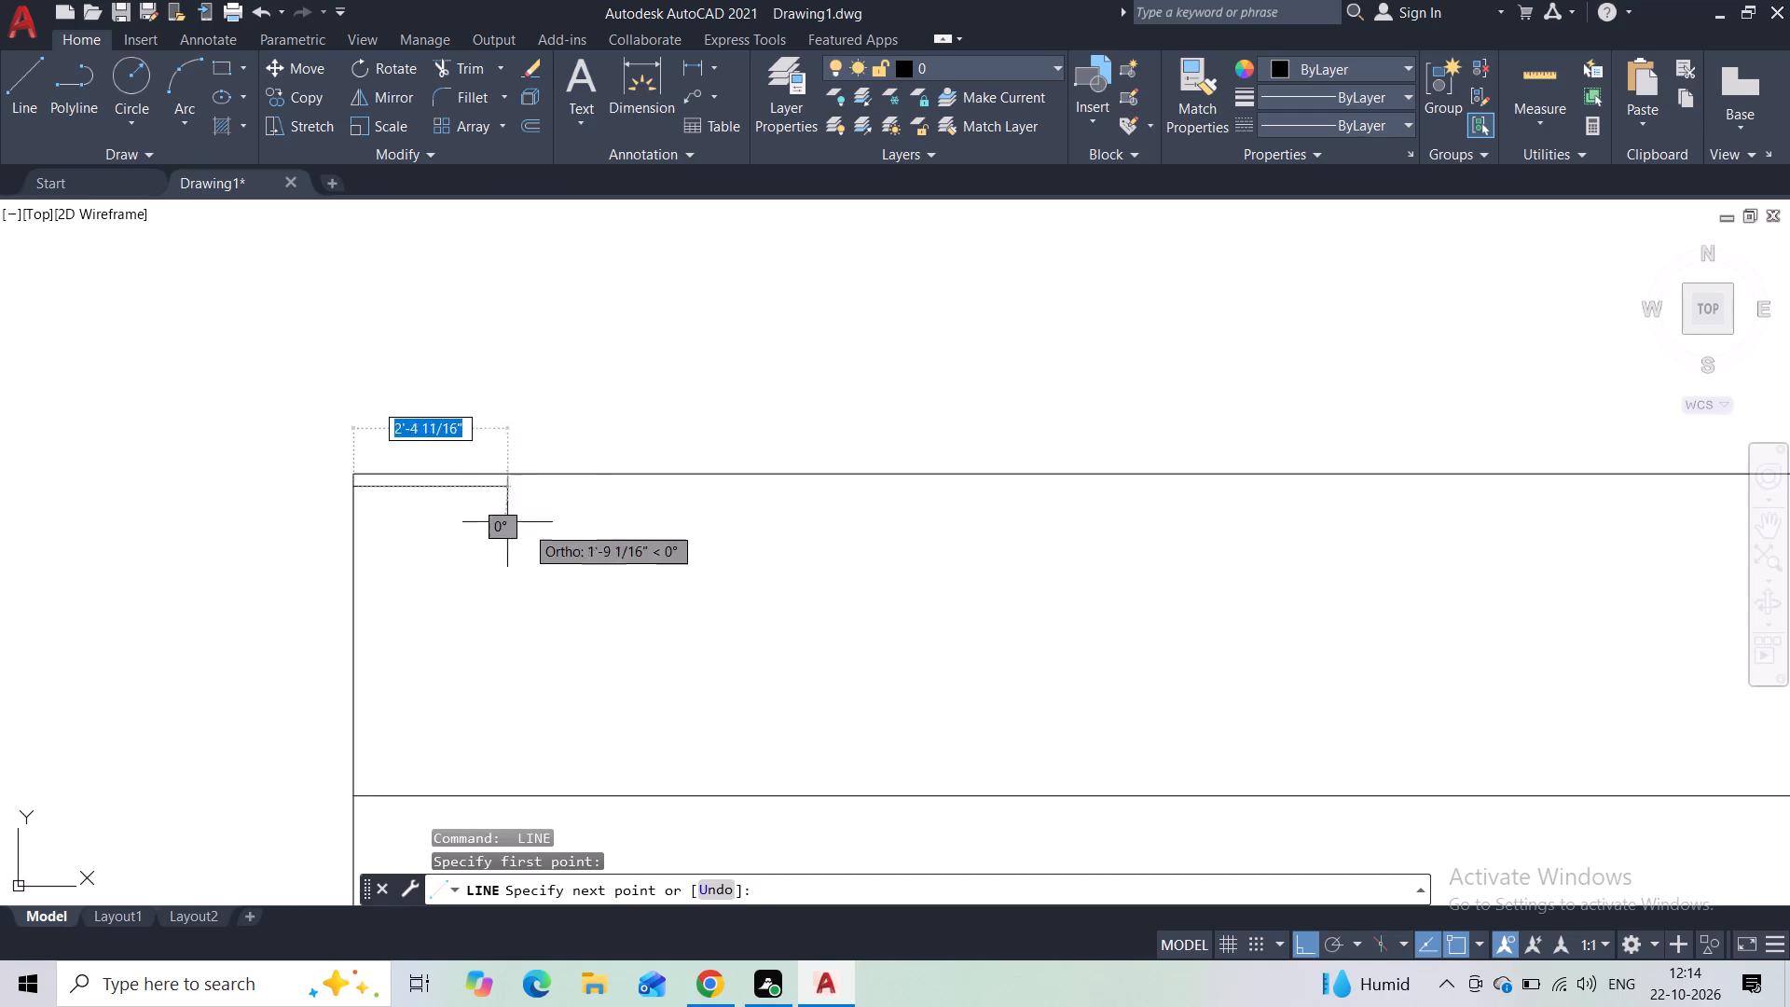
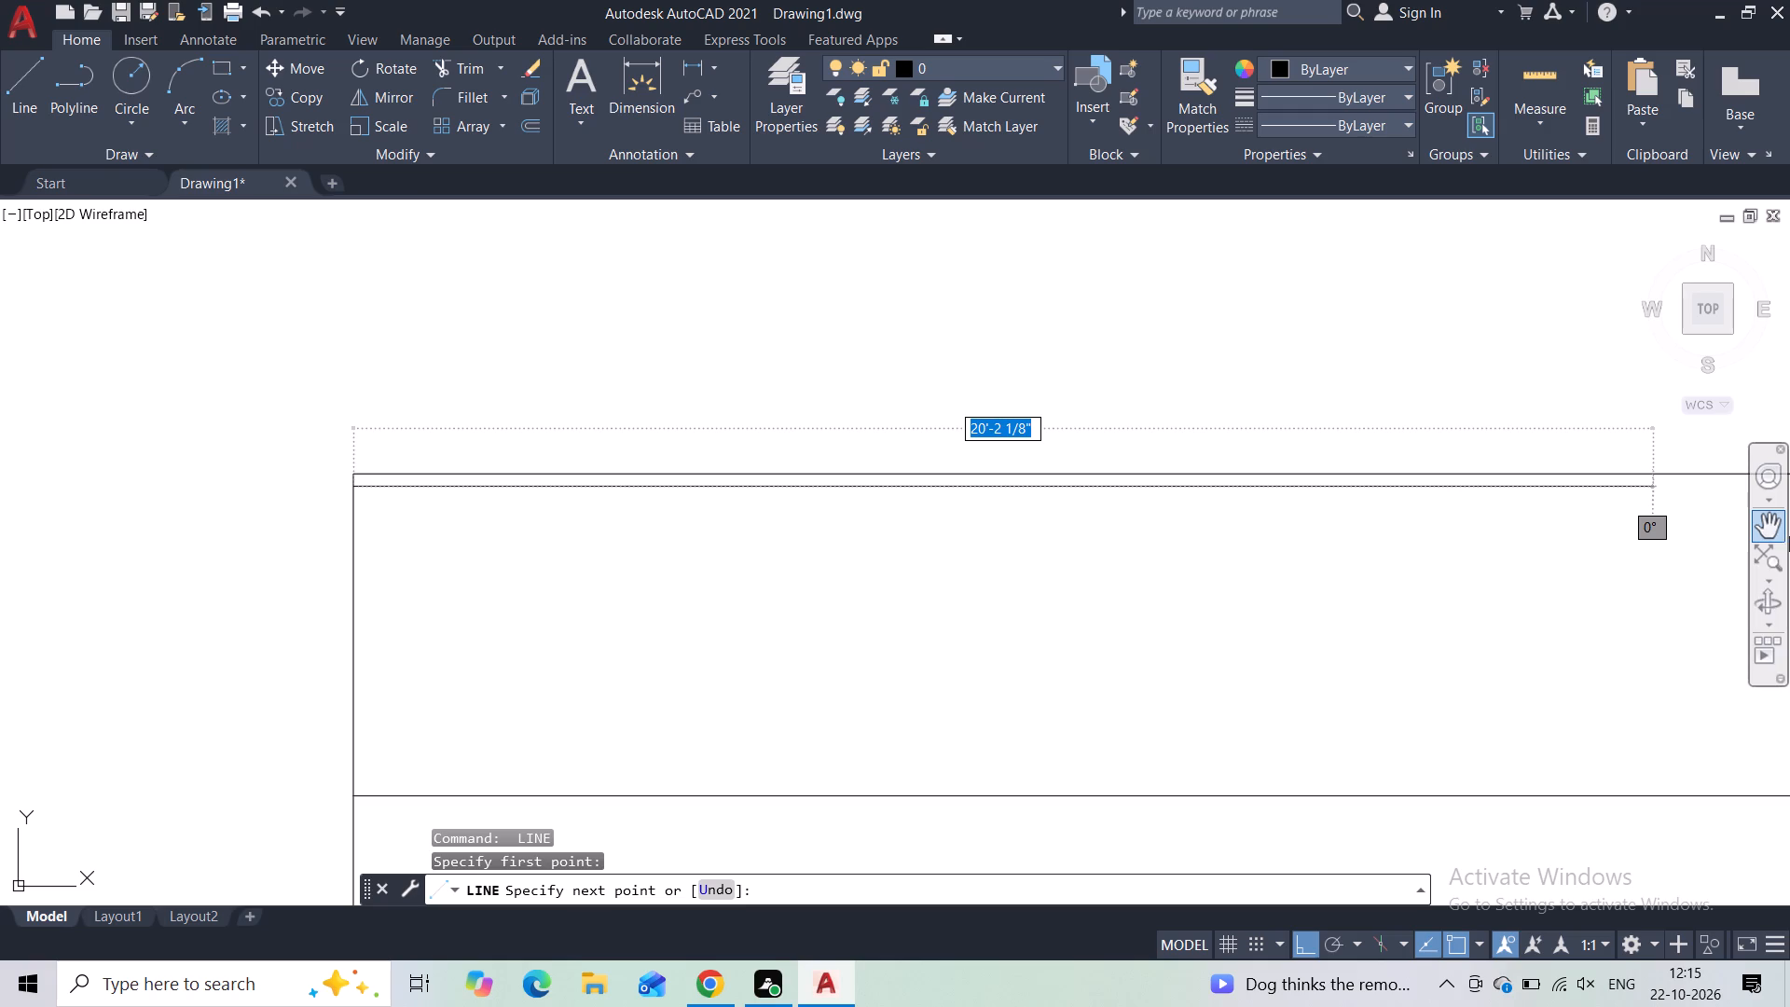
End the horizontal line partway along the upper band and draw a vertical about 4'-9 1/2" down to the line below.
scroll(1706, 528, "down", 1)
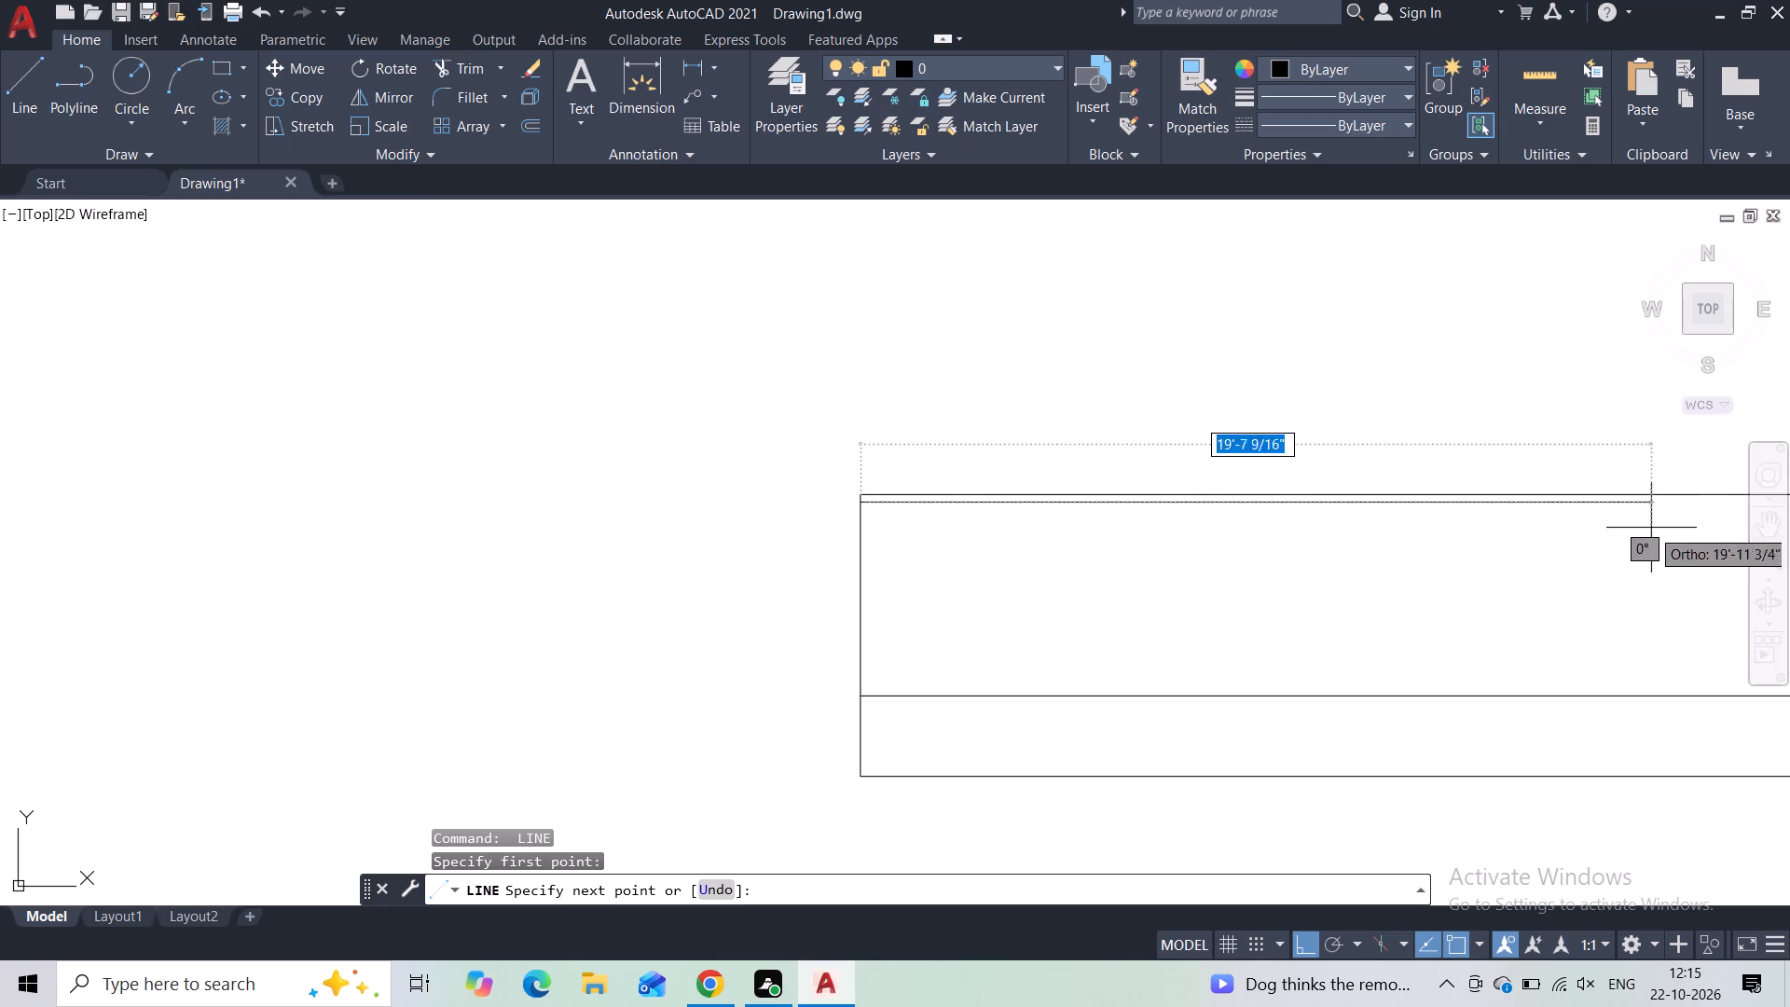
middle_click_drag(1619, 536, 1245, 562)
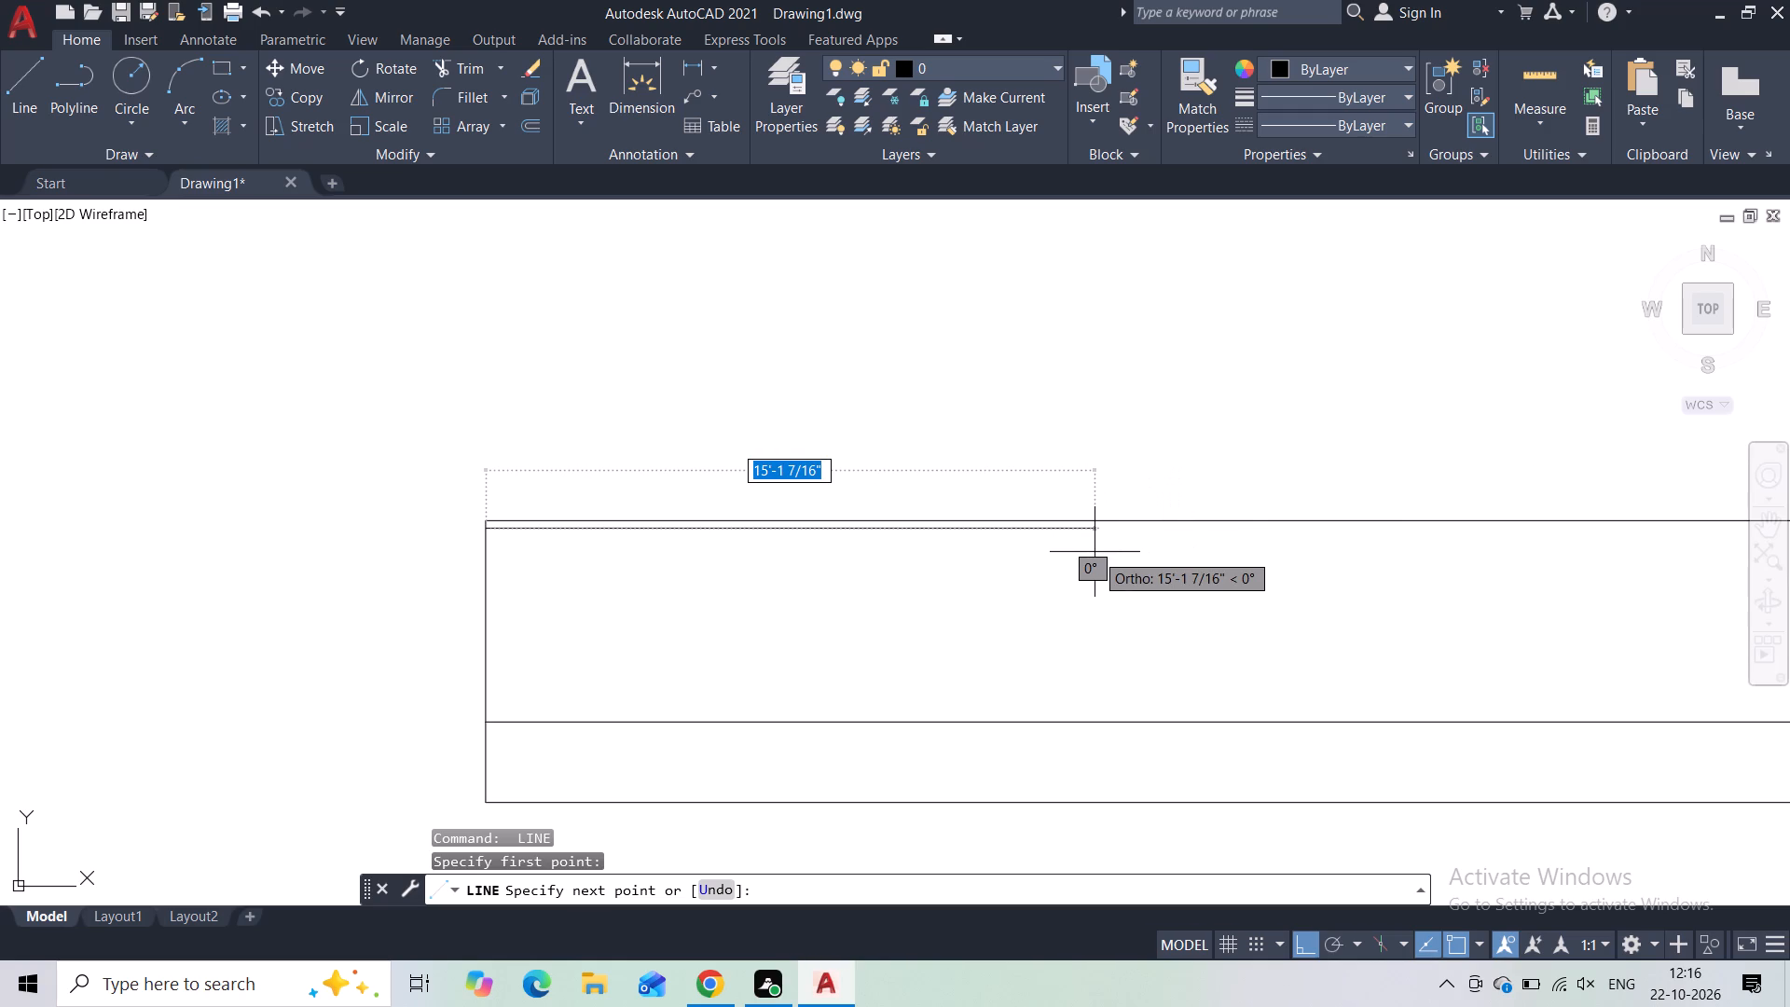
left_click(988, 576)
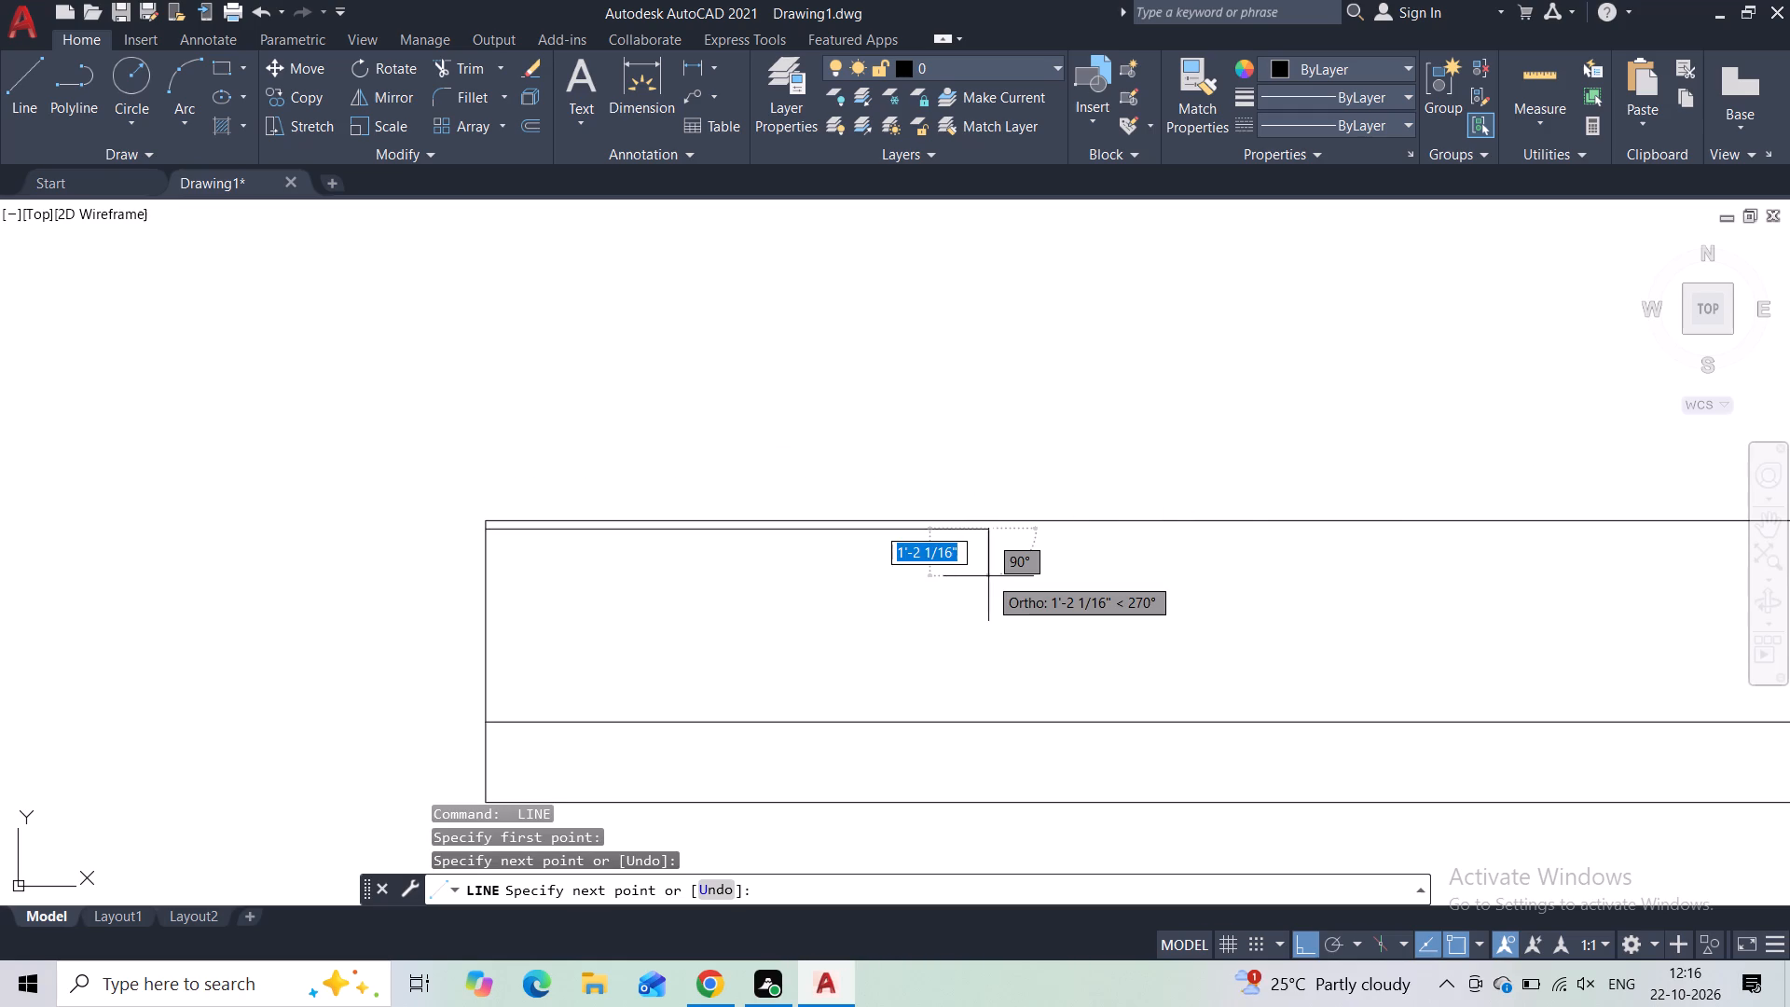
left_click(990, 724)
key("Escape")
Draw a short vertical line from the new corner up to the top line.
middle_click_drag(1098, 672, 905, 644)
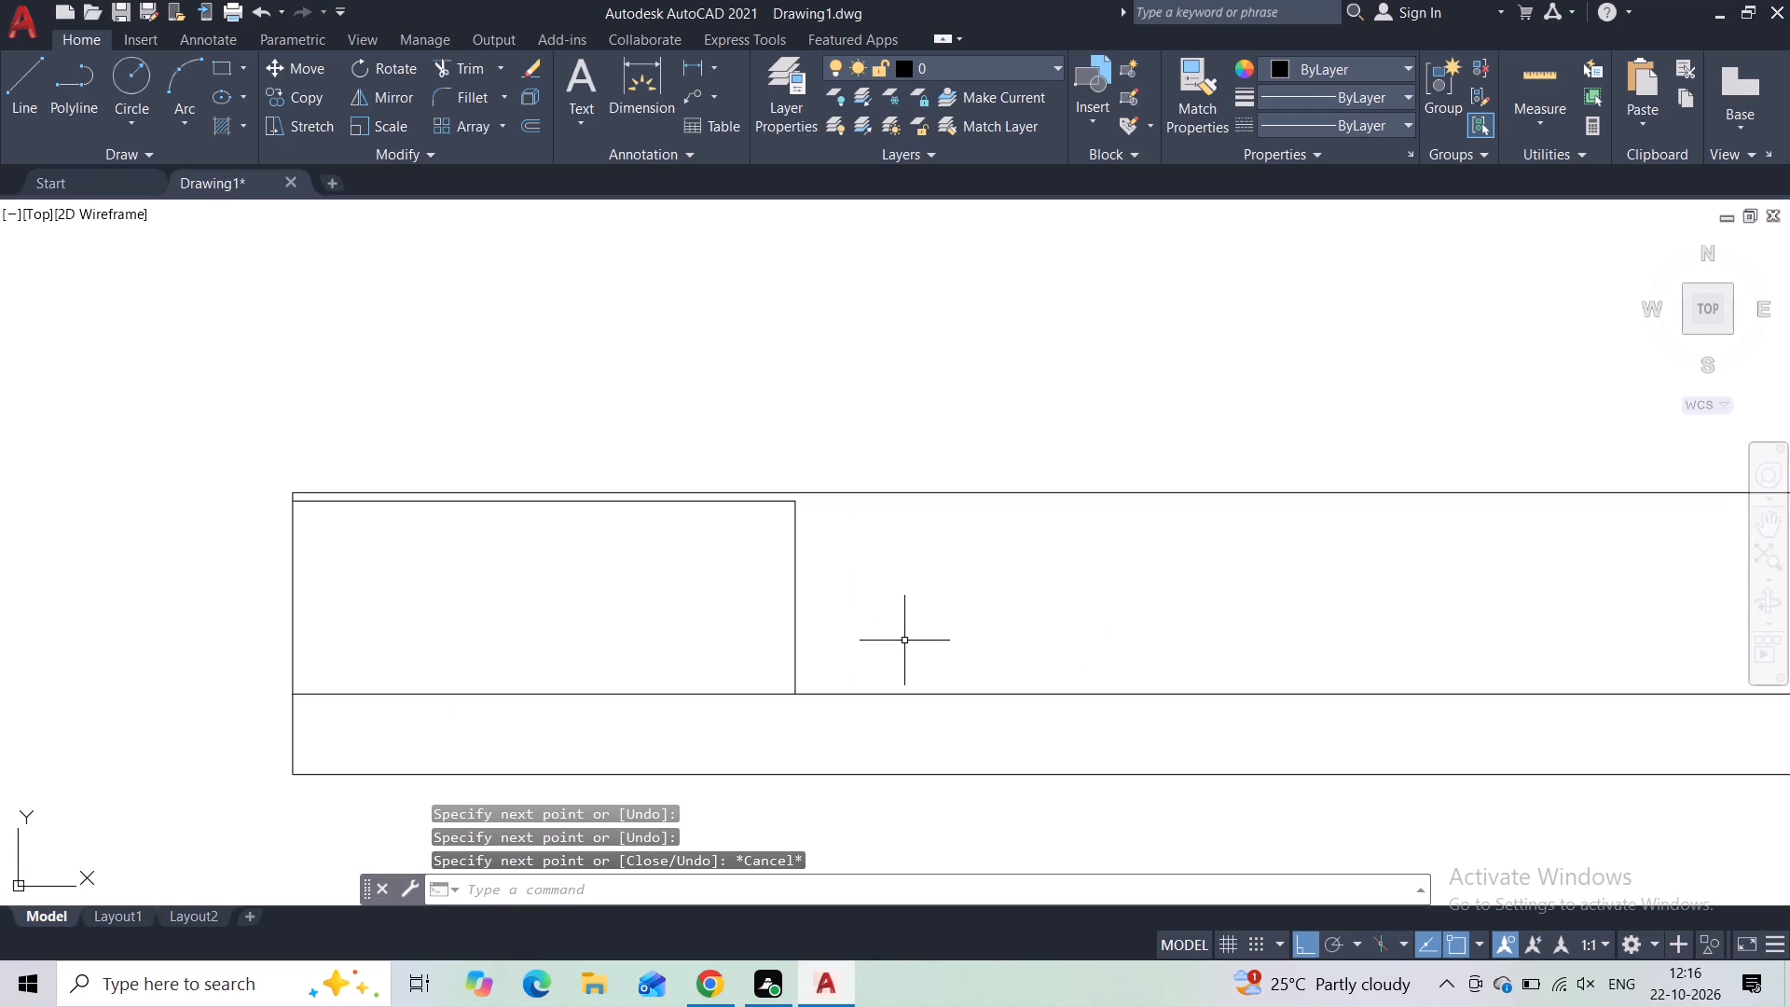
scroll(815, 506, "up", 3)
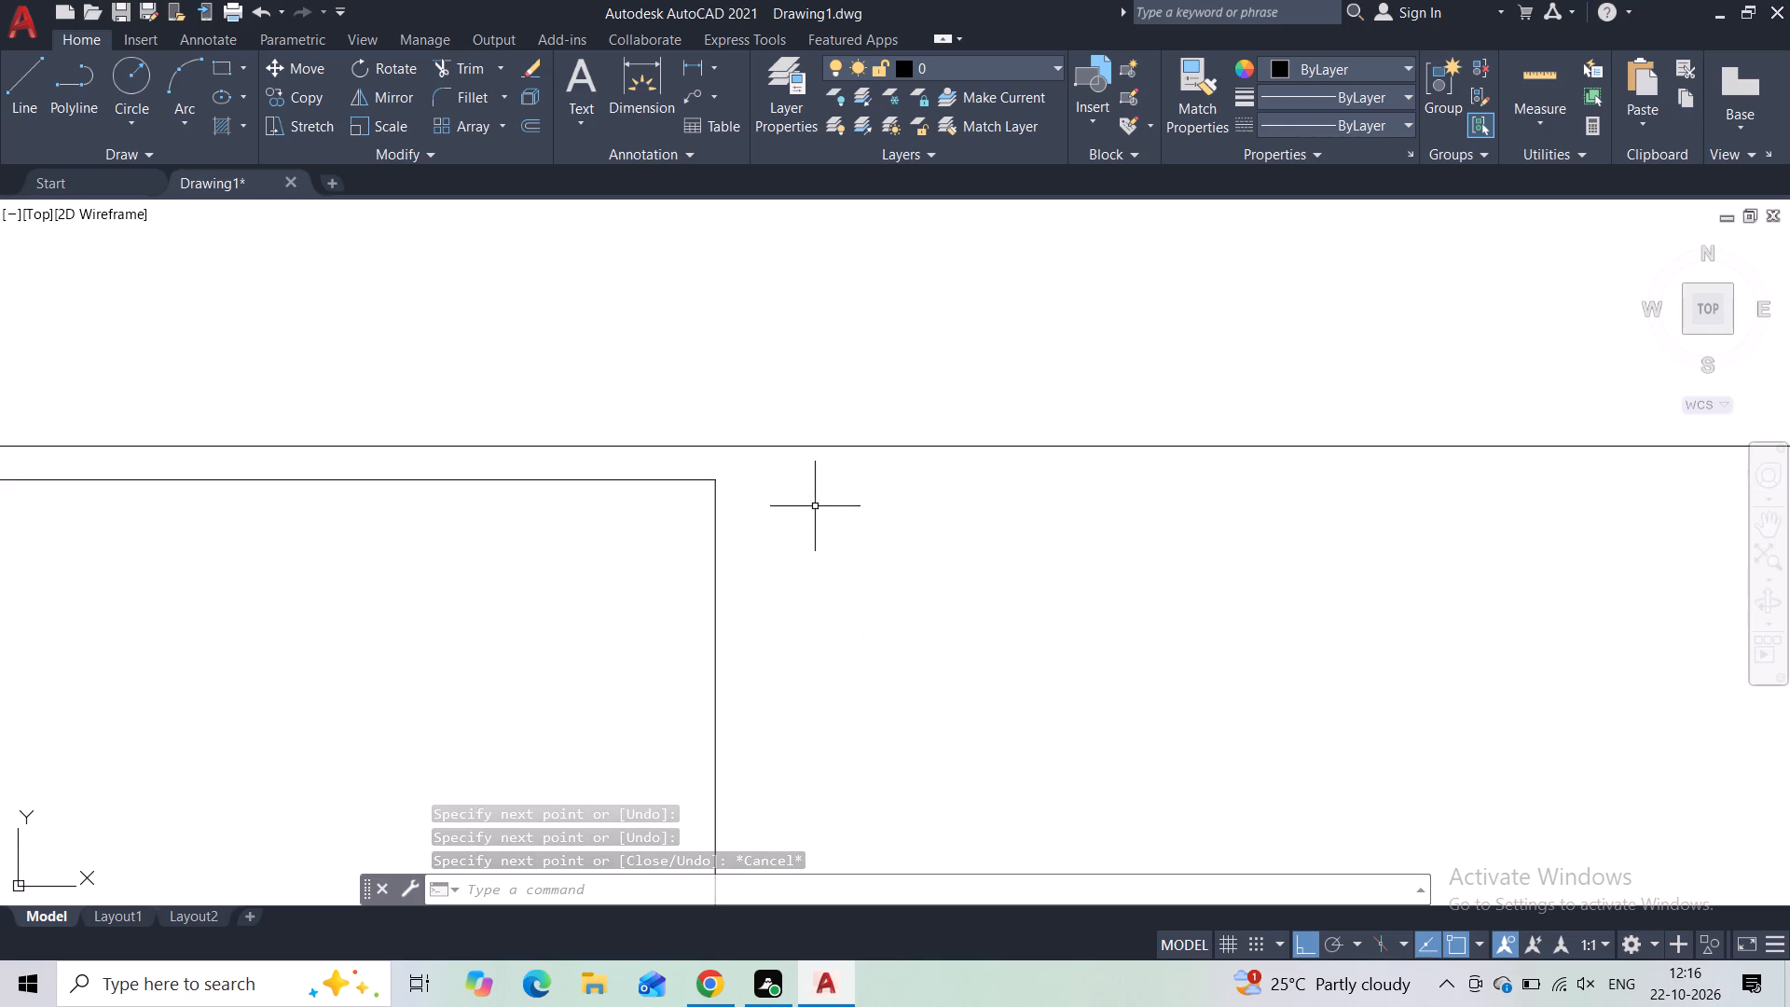
key("space")
left_click(712, 479)
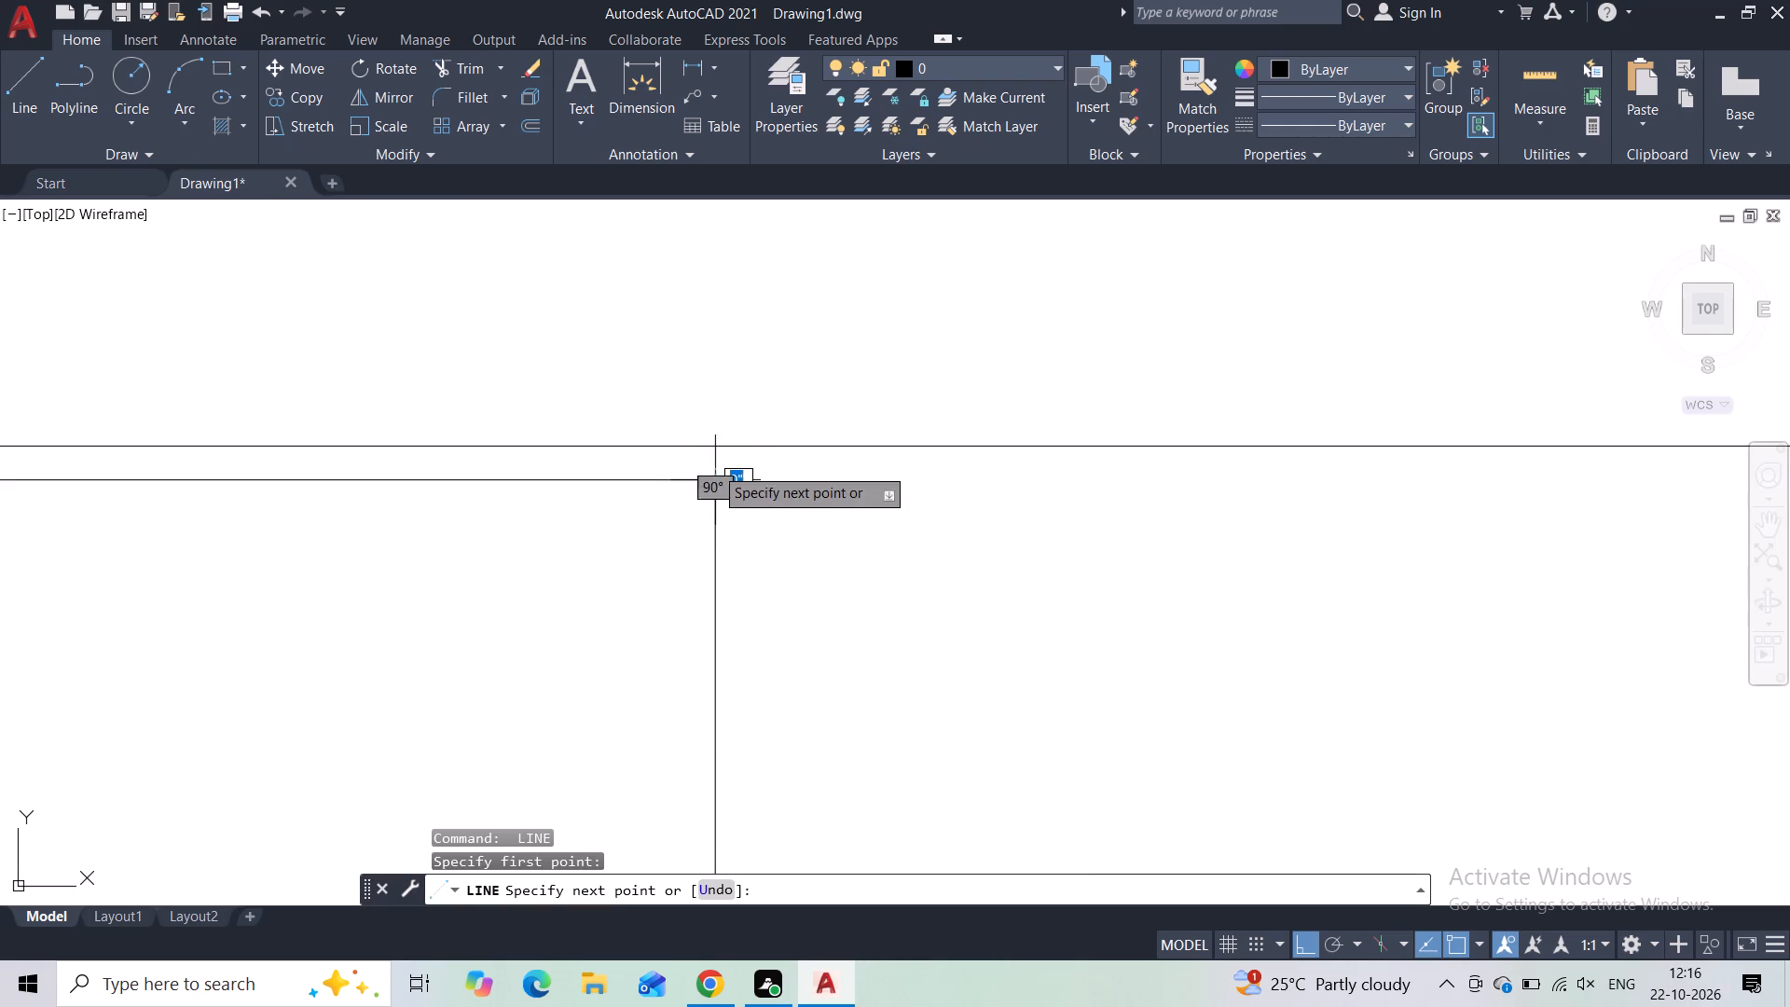
left_click(716, 448)
key("Escape")
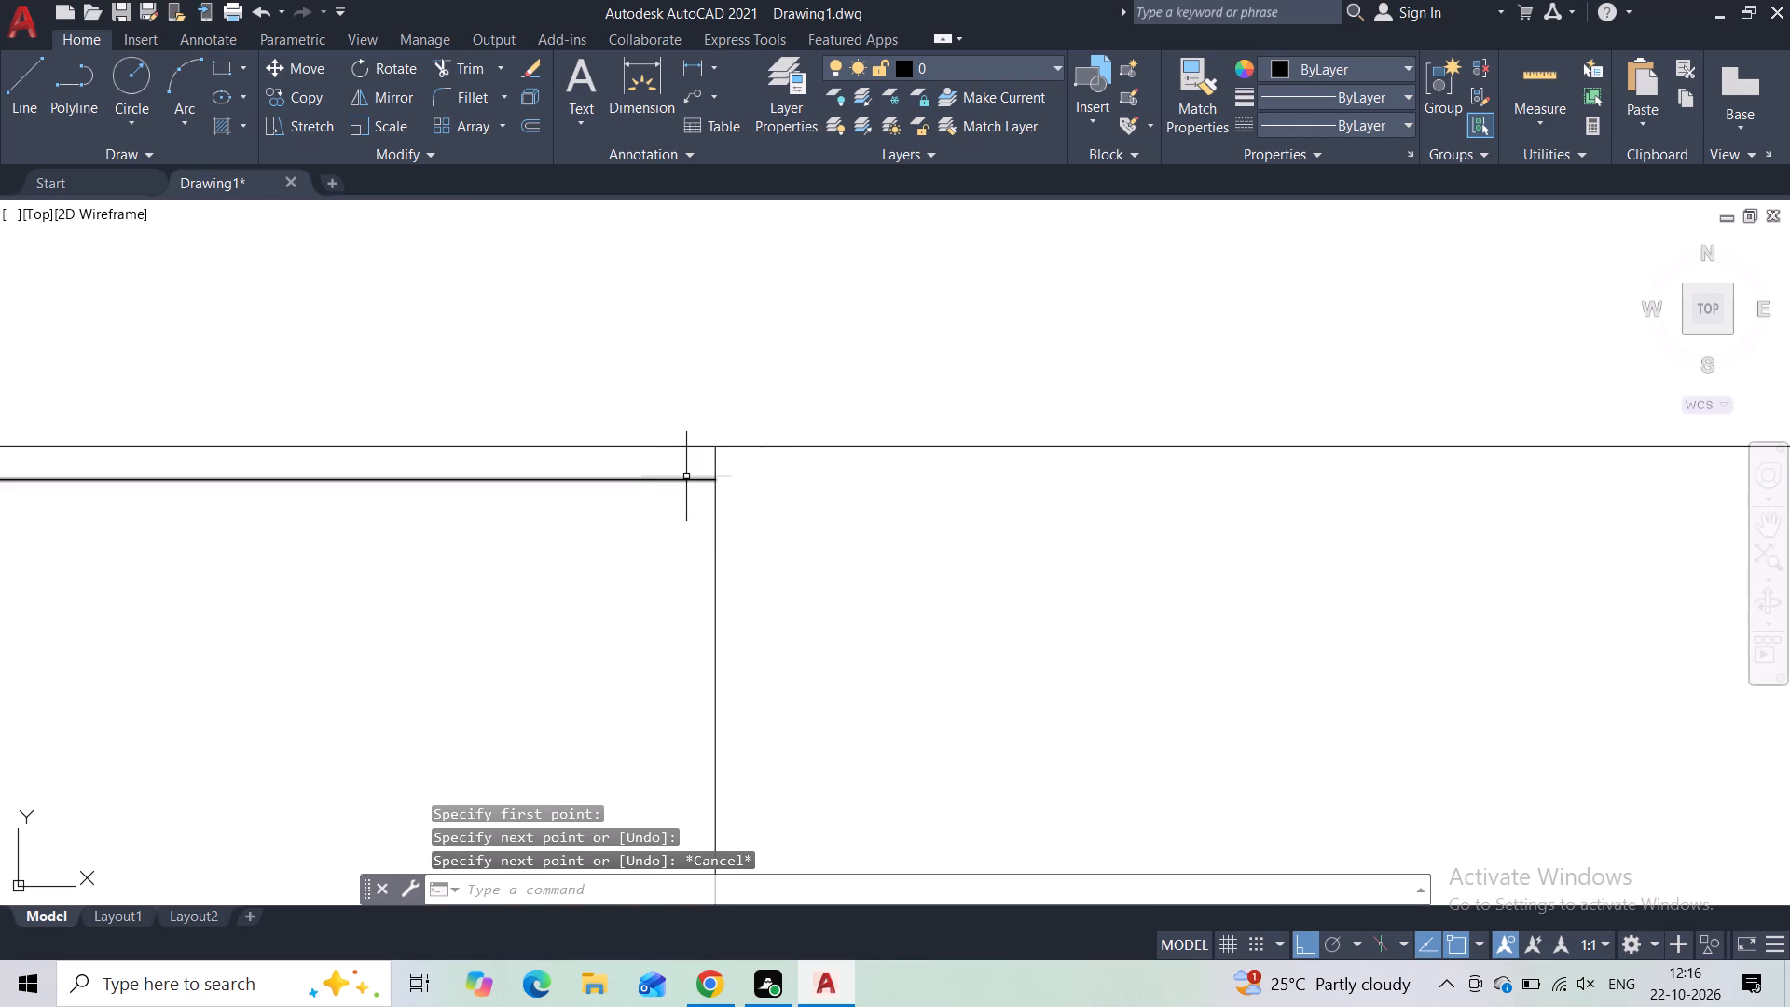
Draw a second vertical divider across the upper band, from the top line to the line below, right of the first divider.
scroll(691, 478, "down", 2)
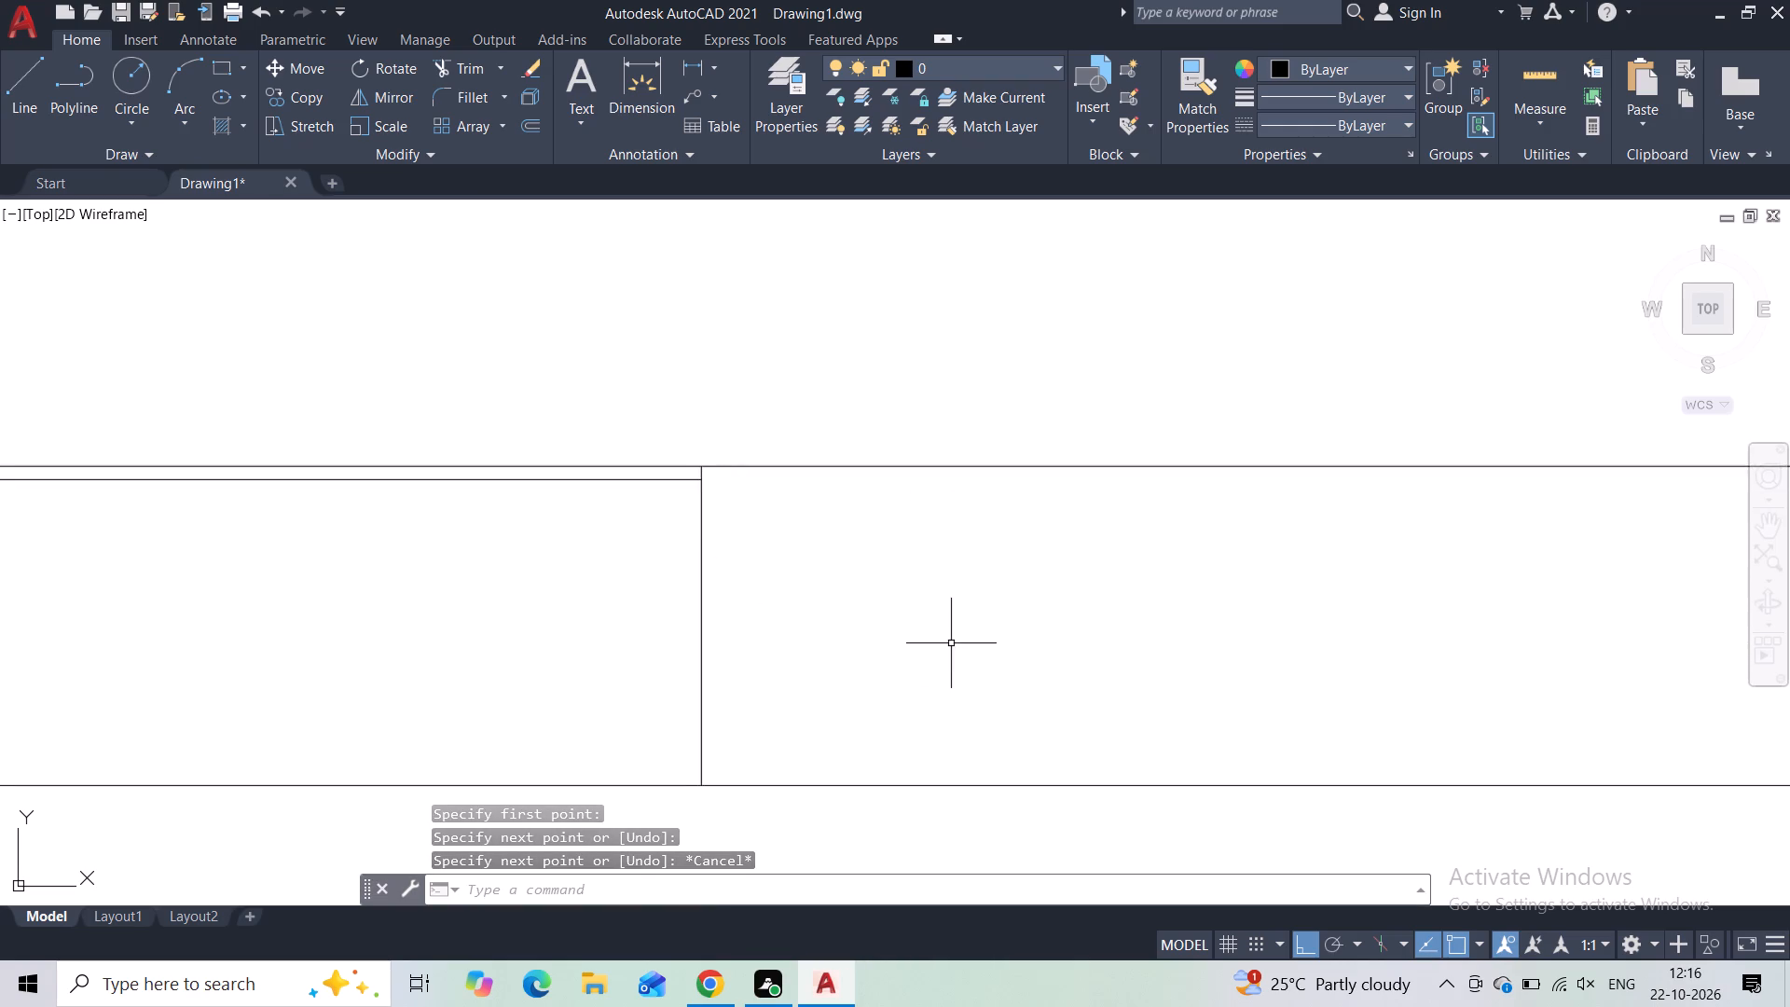
scroll(950, 645, "down", 1)
middle_click_drag(943, 645, 758, 648)
left_click(43, 82)
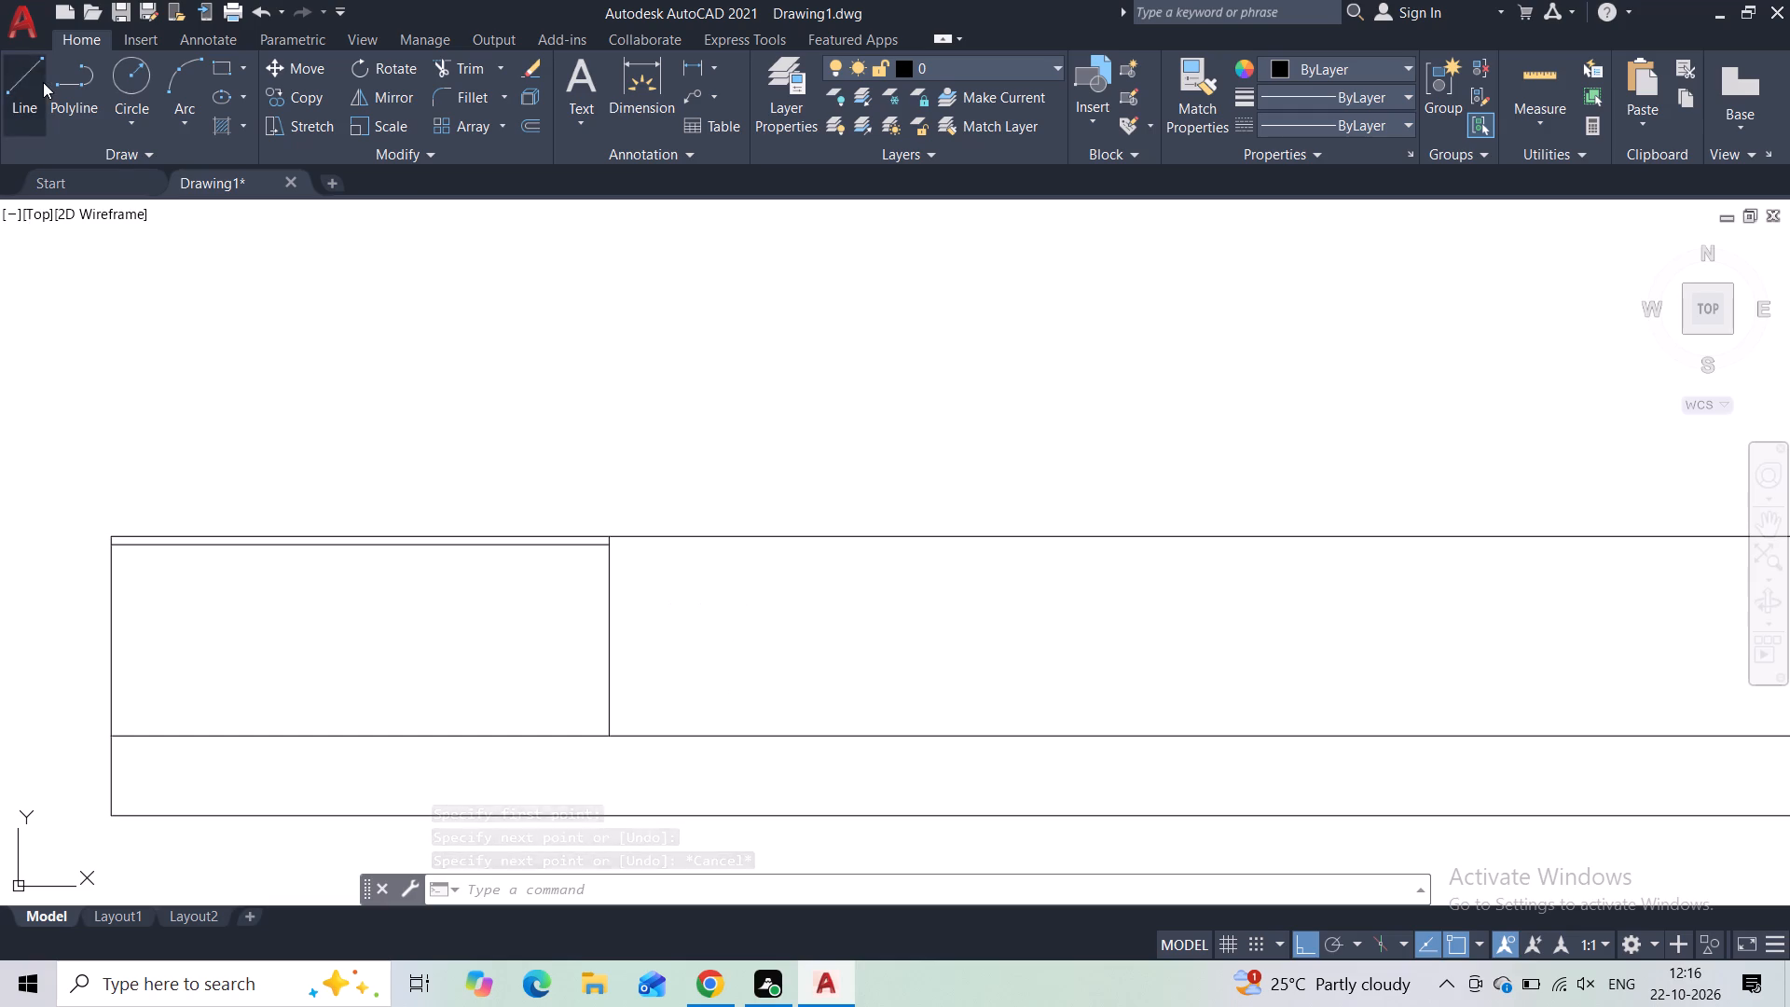
left_click(906, 539)
left_click(912, 732)
key("Escape")
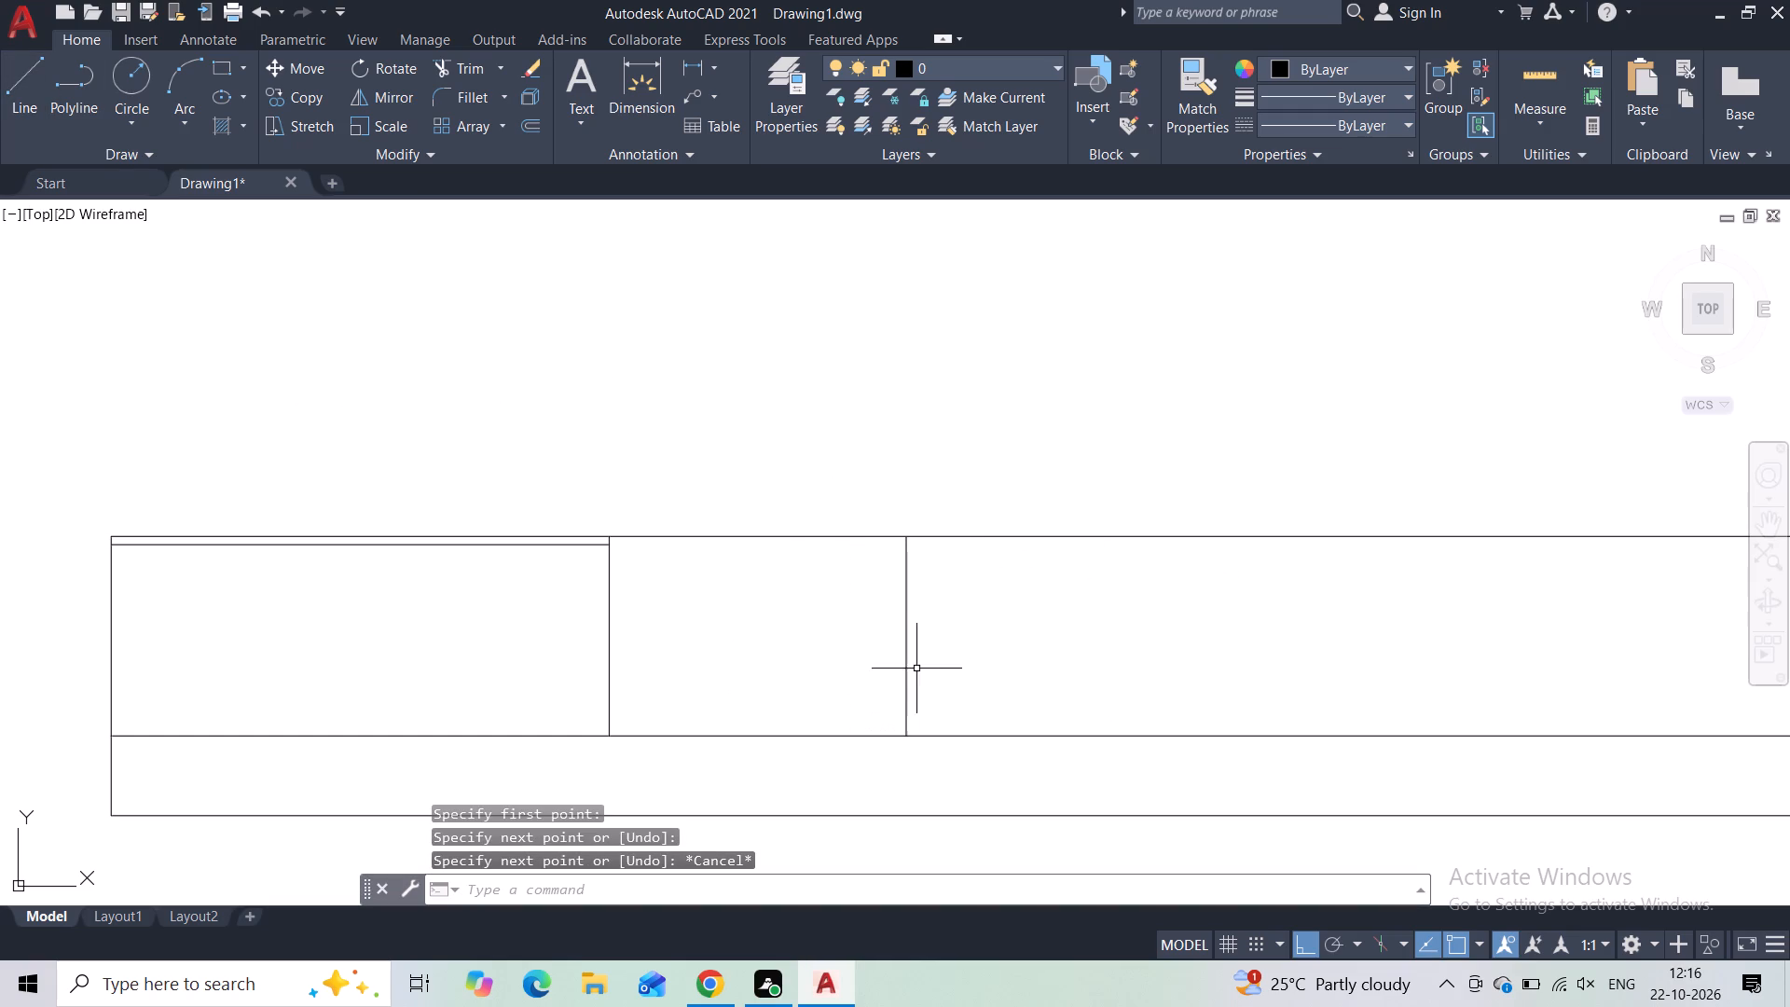
Draw a rectangle about 6'-4" by 4' hanging from the top line between the two vertical dividers.
scroll(920, 657, "down", 2)
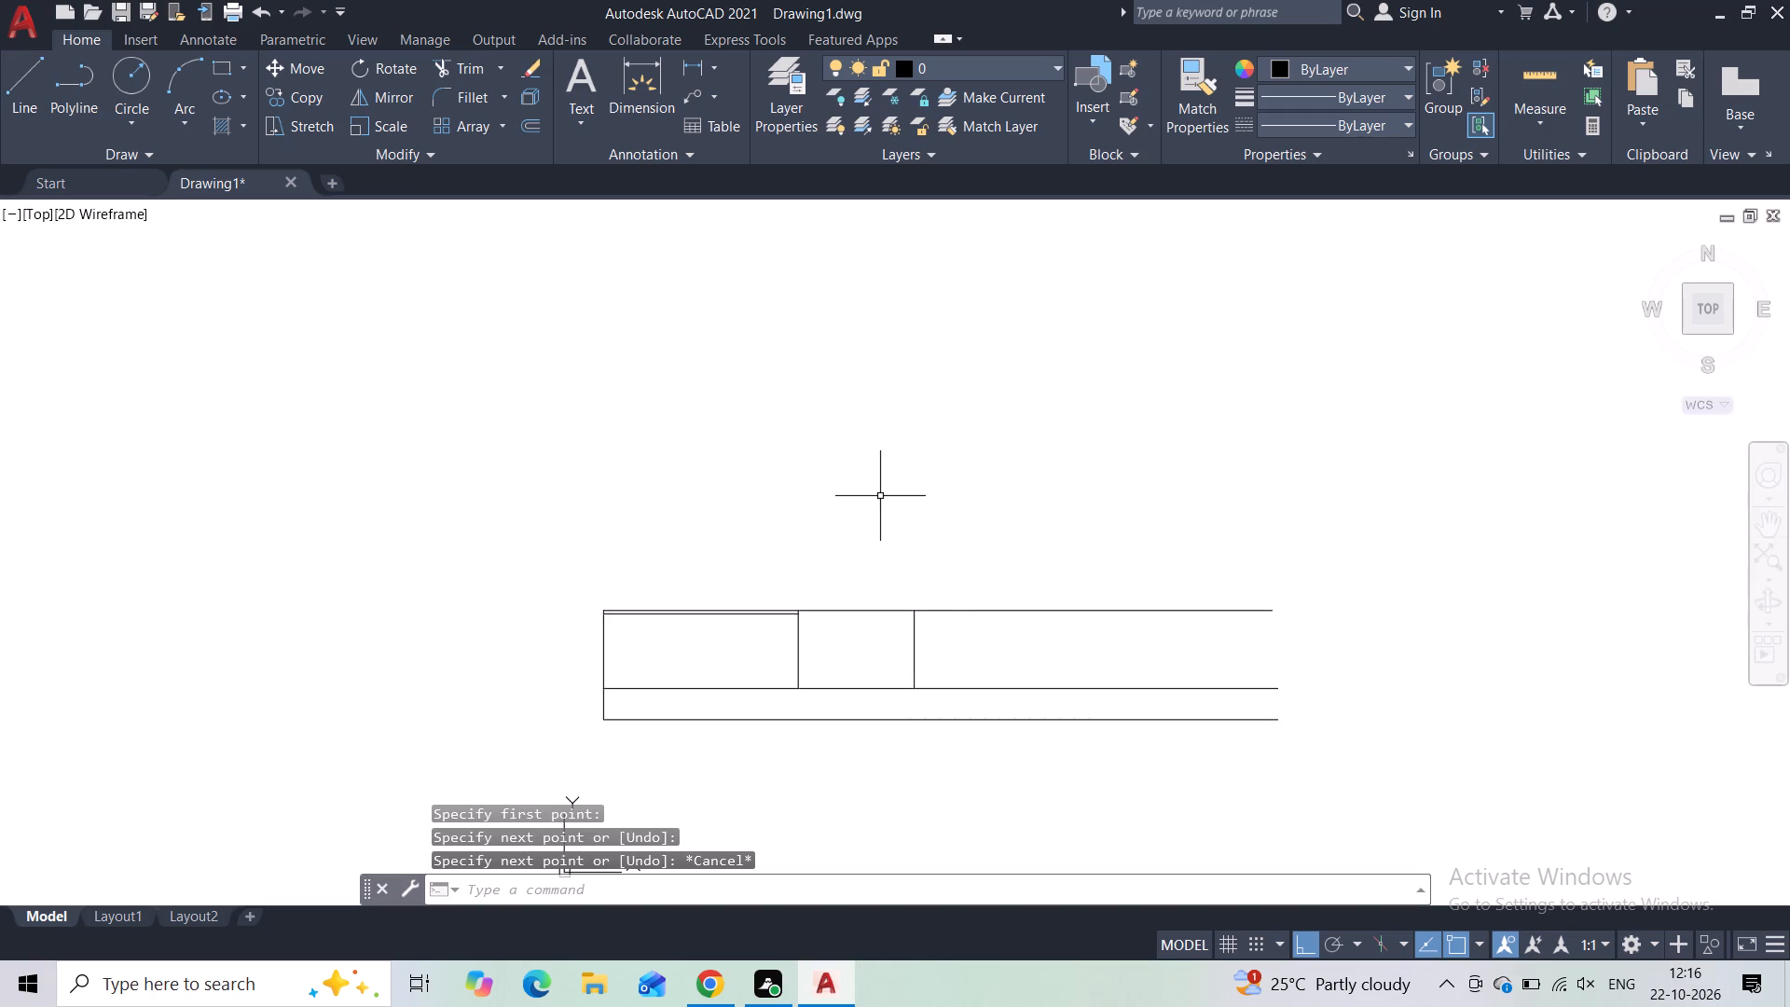
left_click(229, 70)
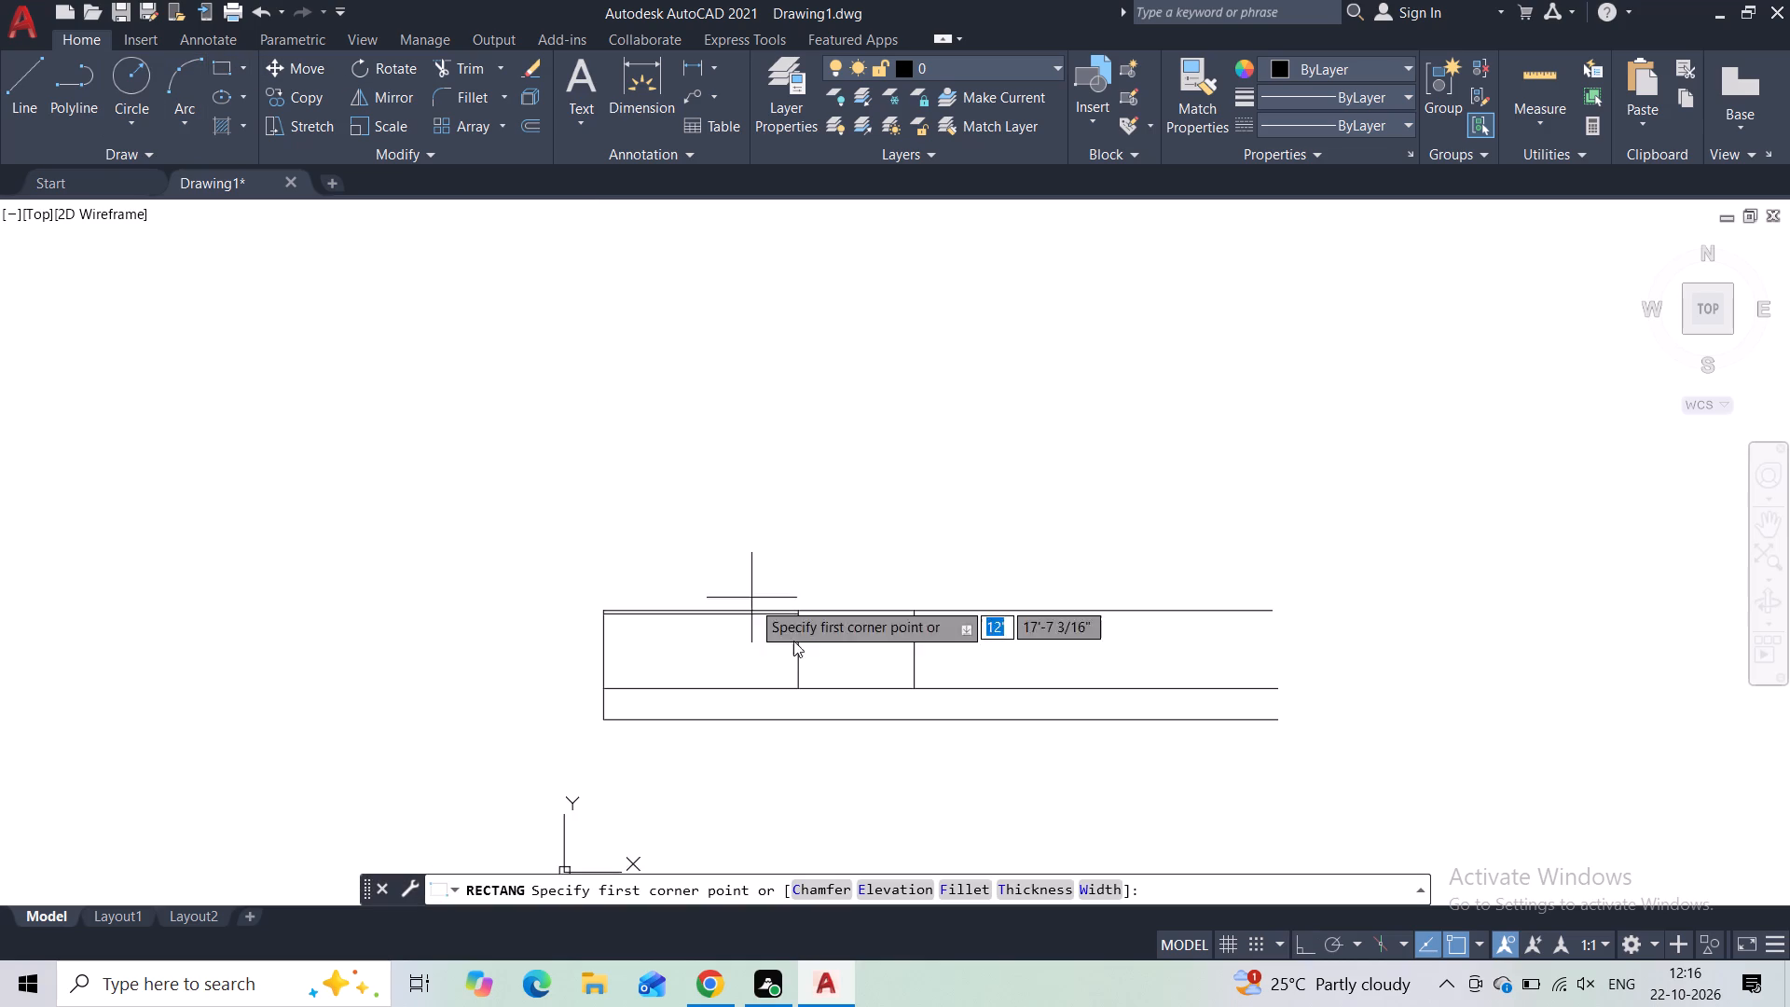
scroll(810, 656, "up", 4)
left_click(764, 350)
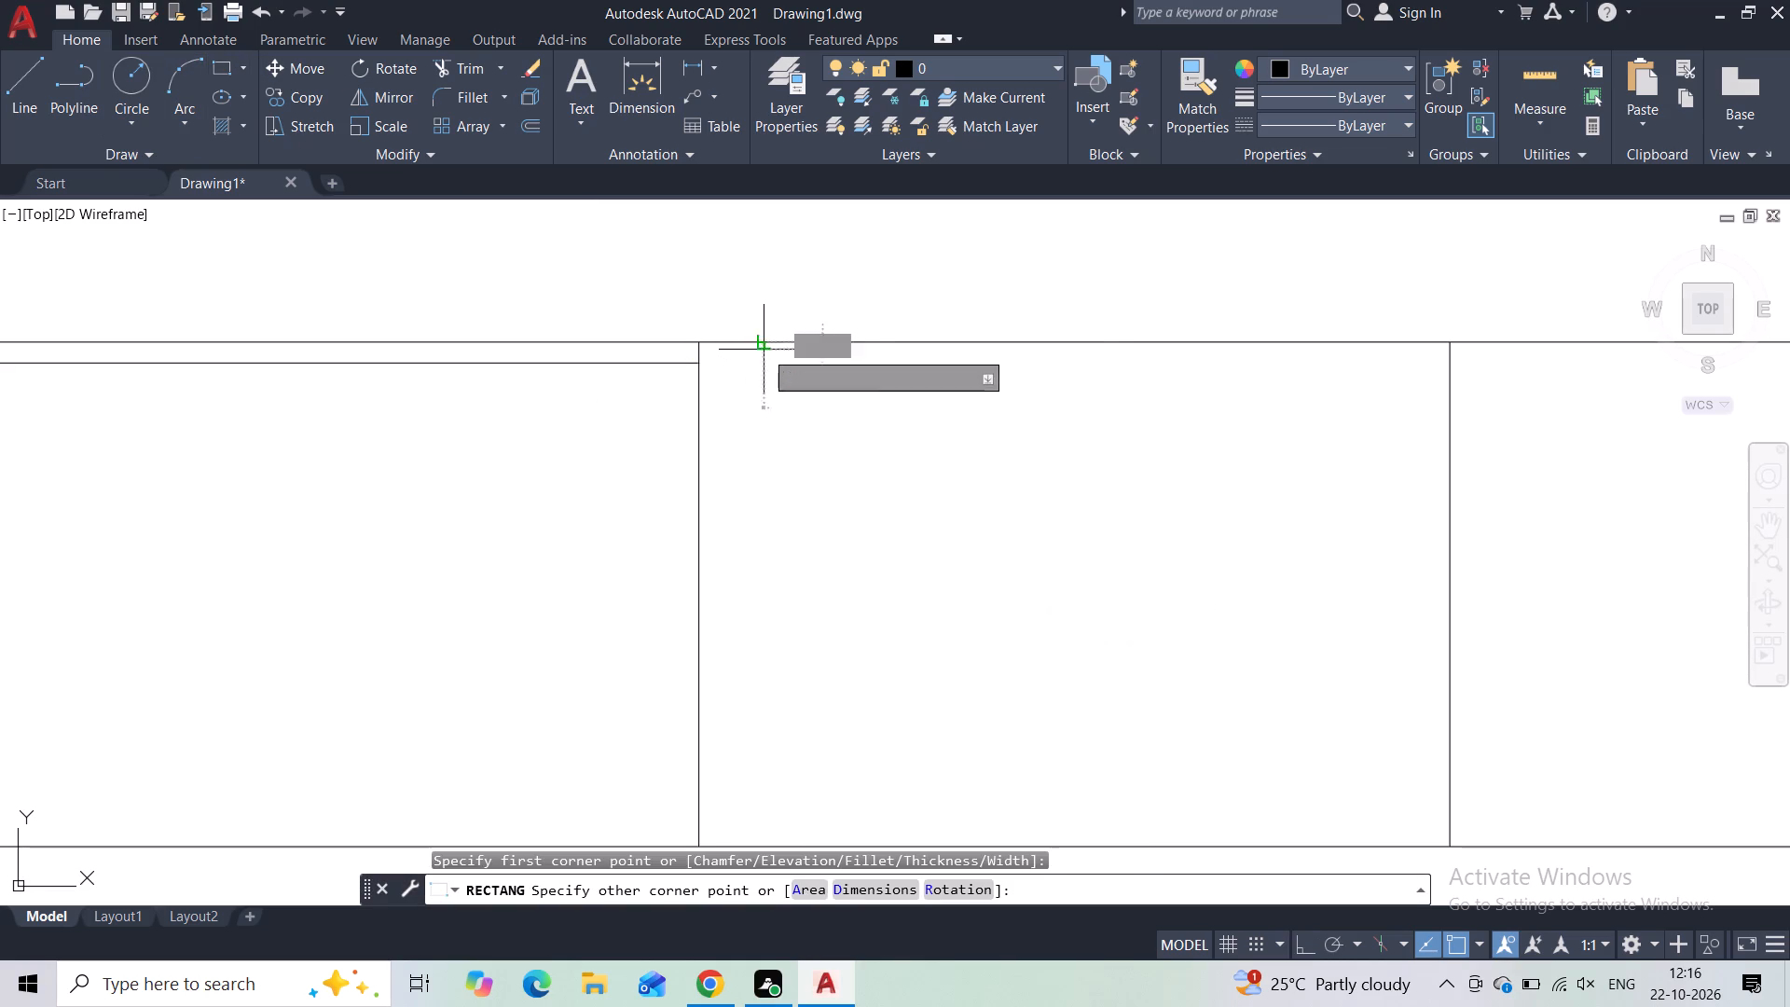
scroll(941, 653, "down", 1)
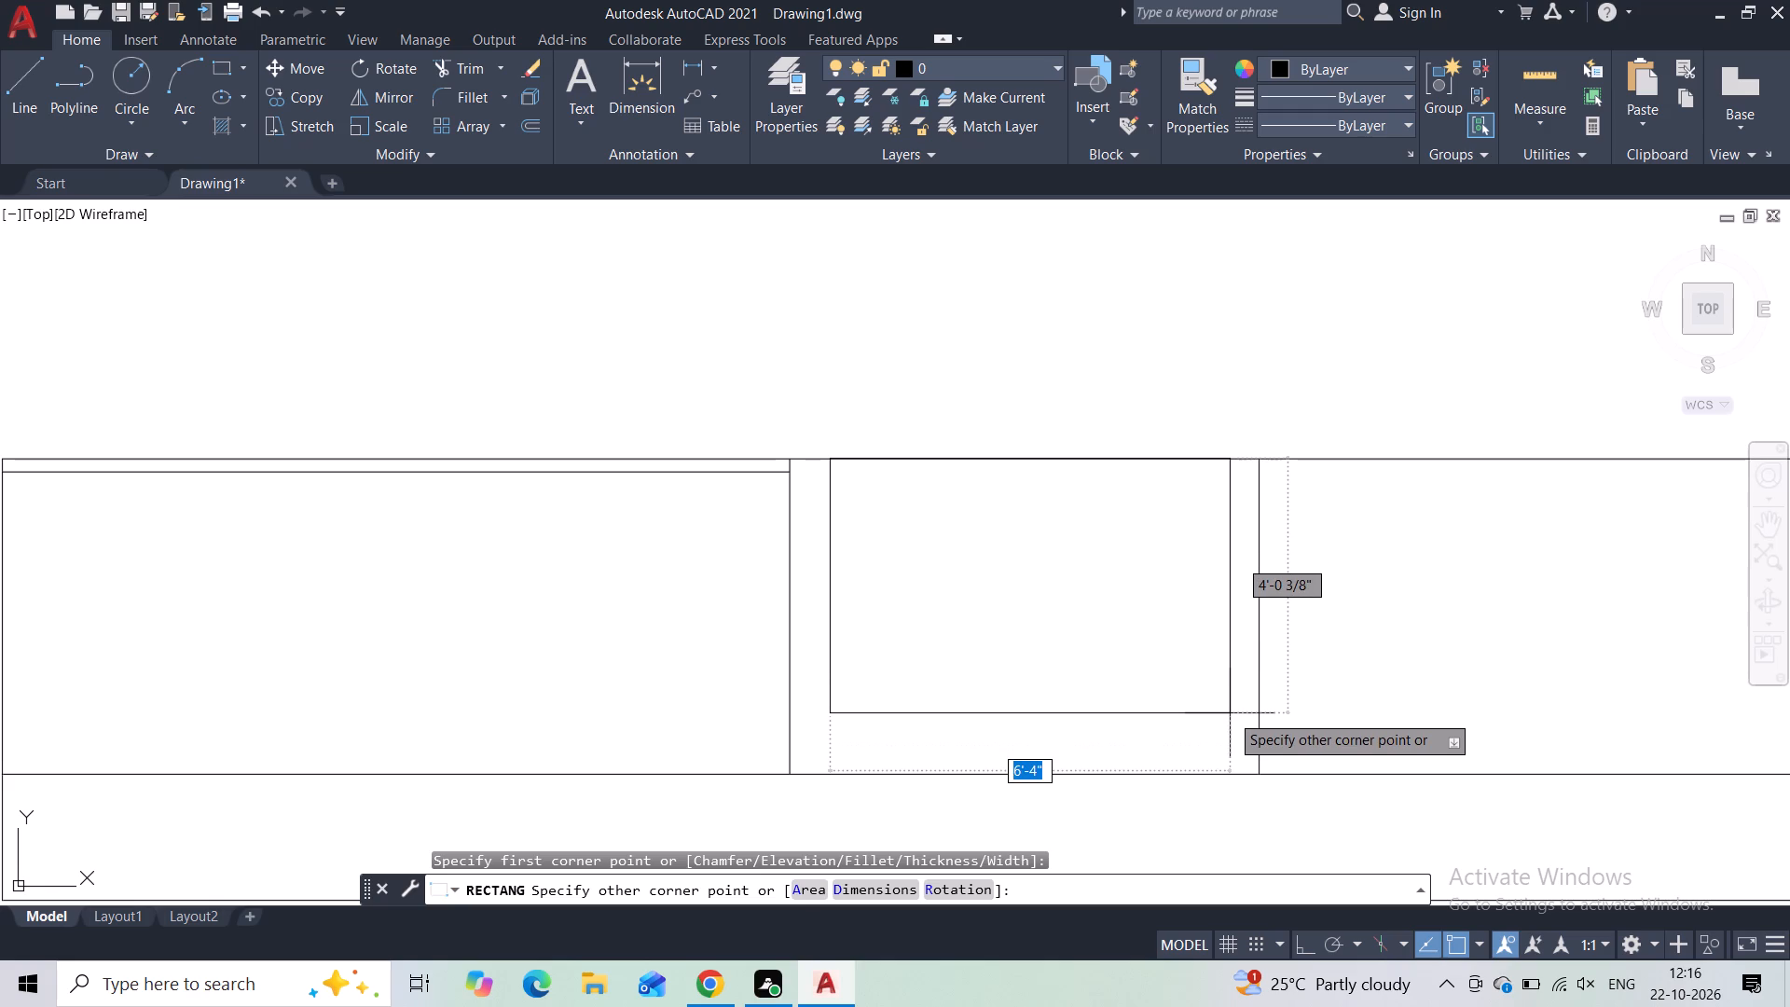
left_click(1229, 717)
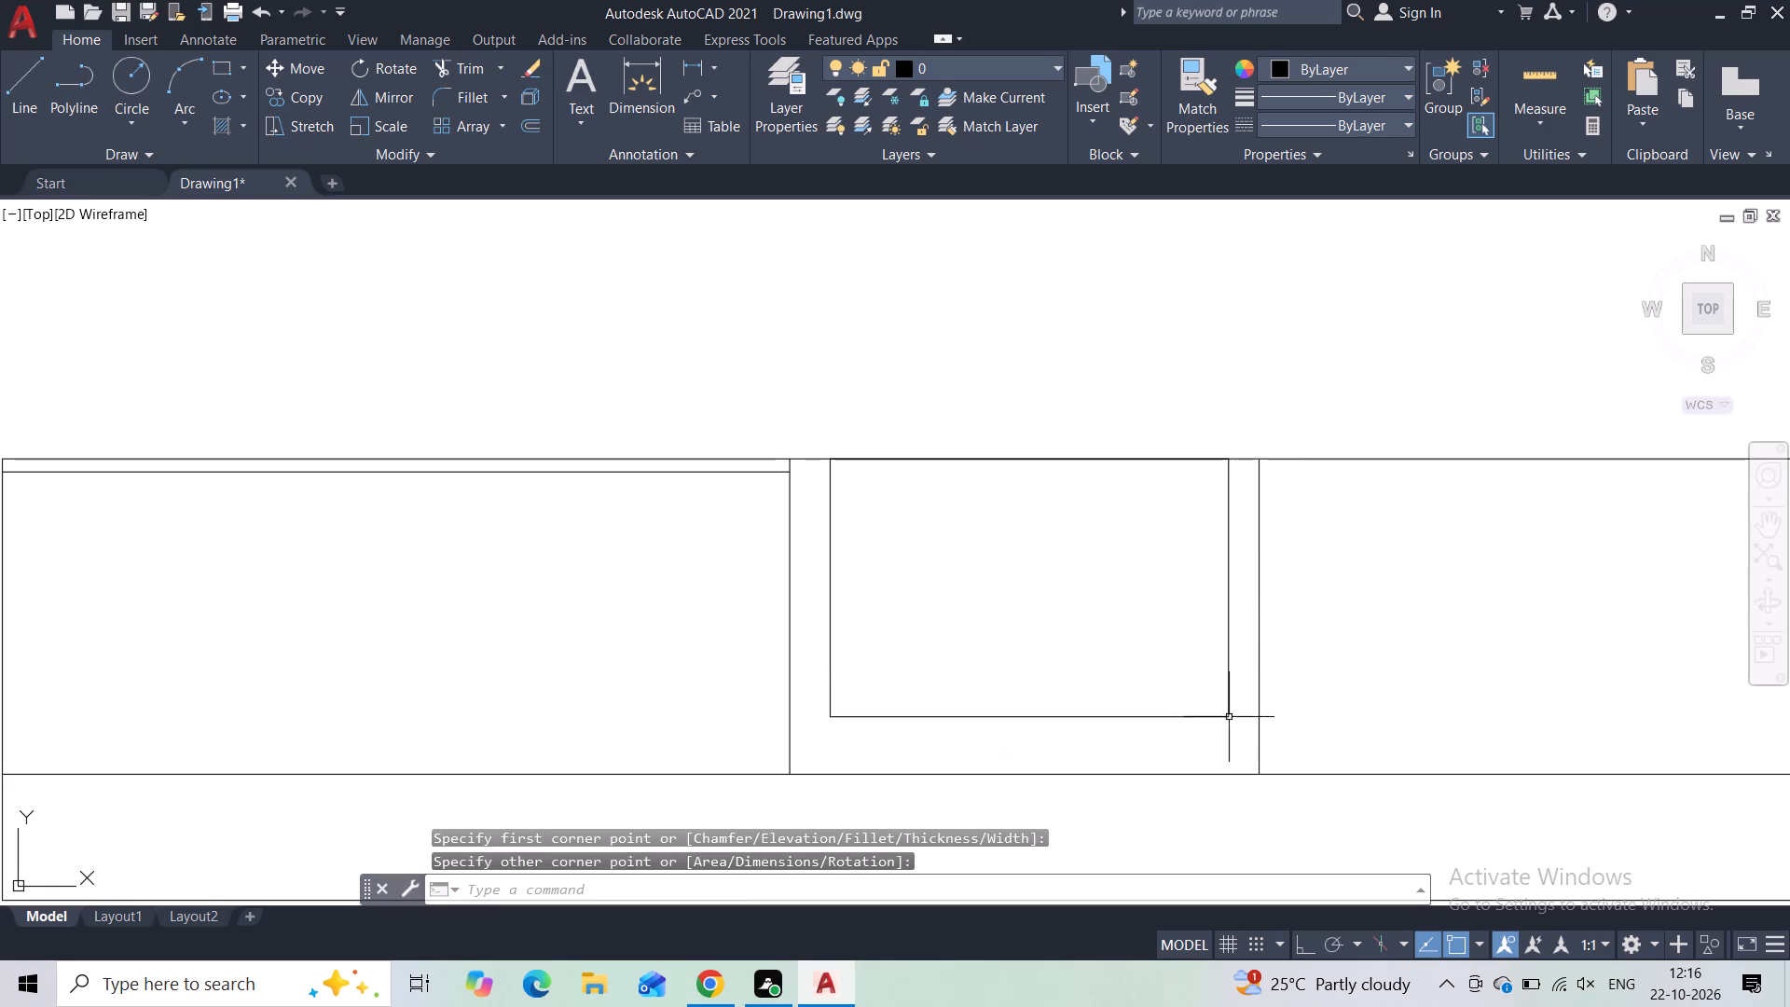
key("Escape")
Offset the rectangle 2" inward.
left_click(1244, 638)
left_click(1184, 641)
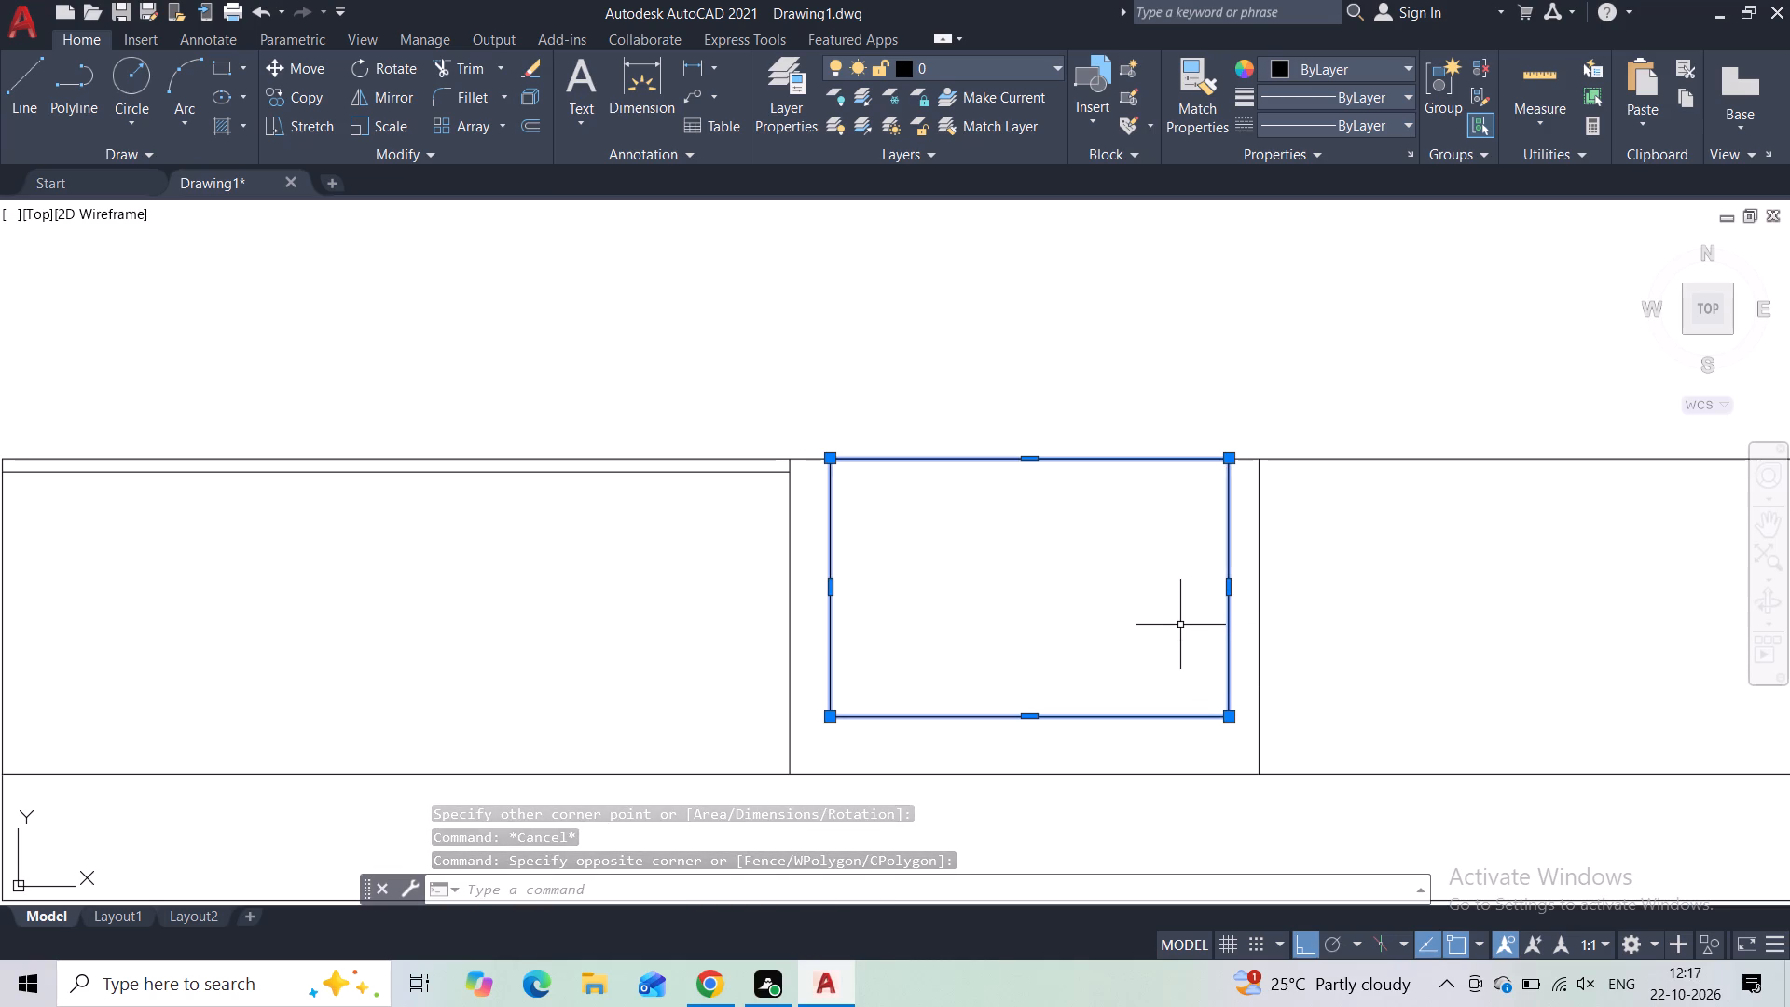
left_click(539, 126)
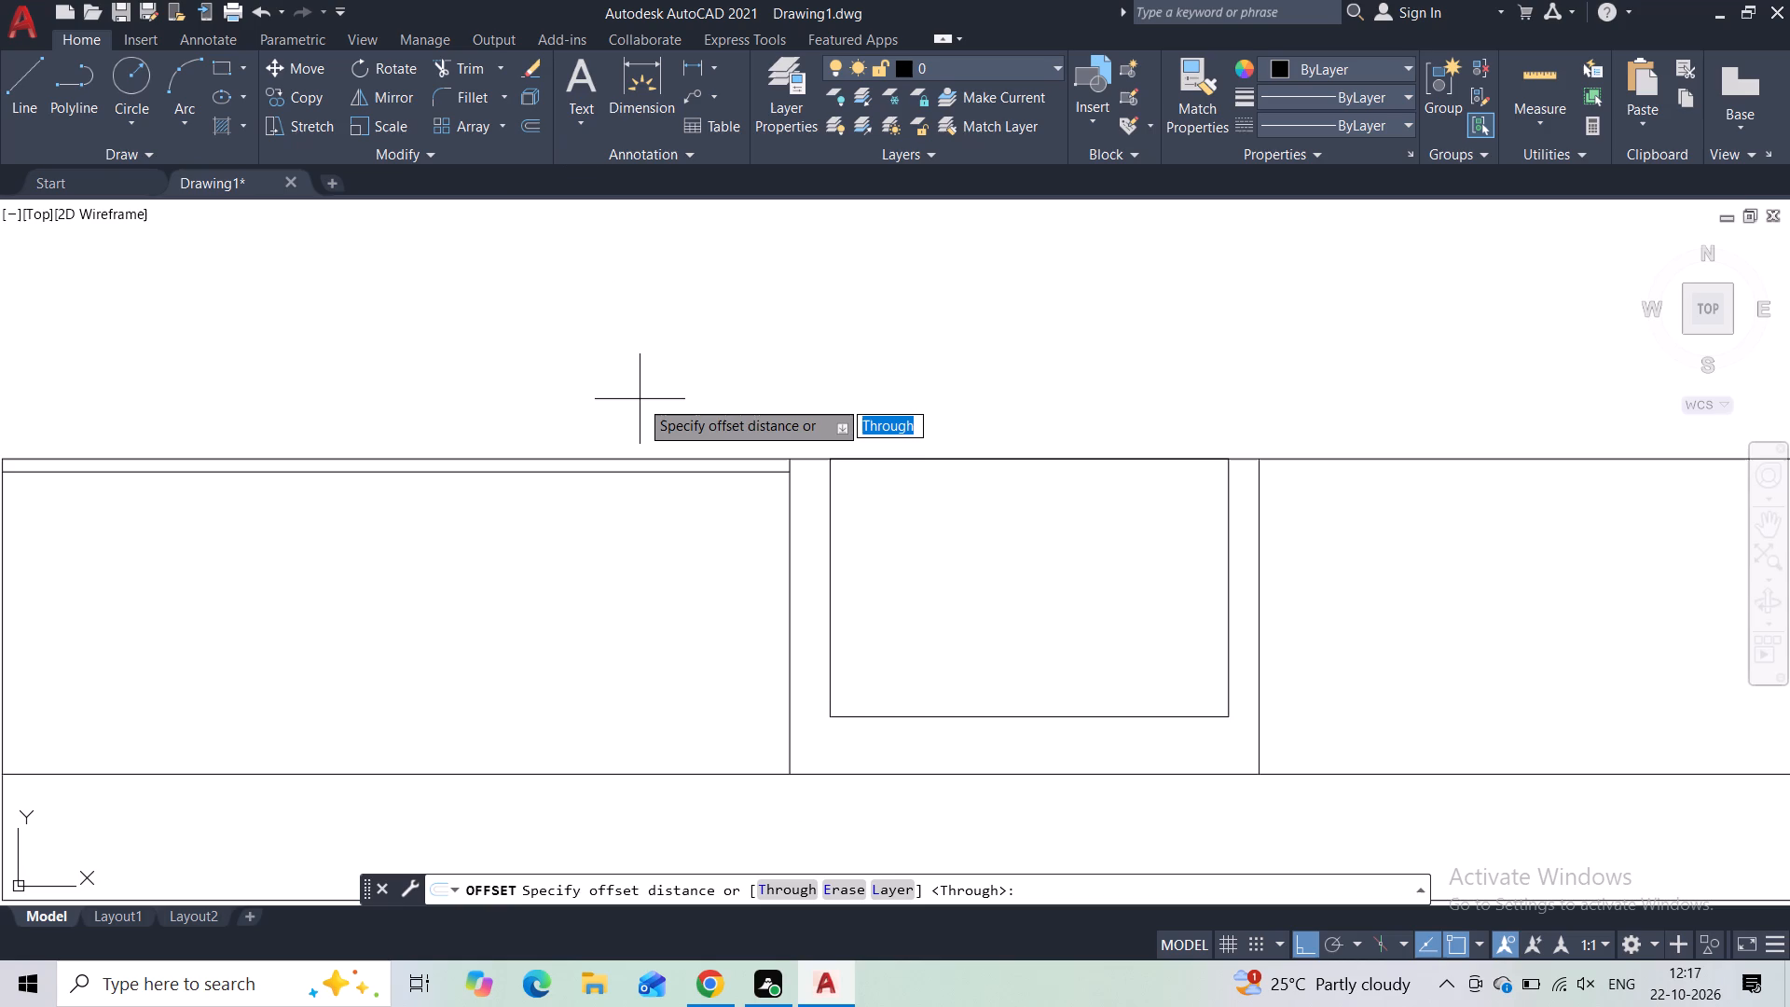
key("2")
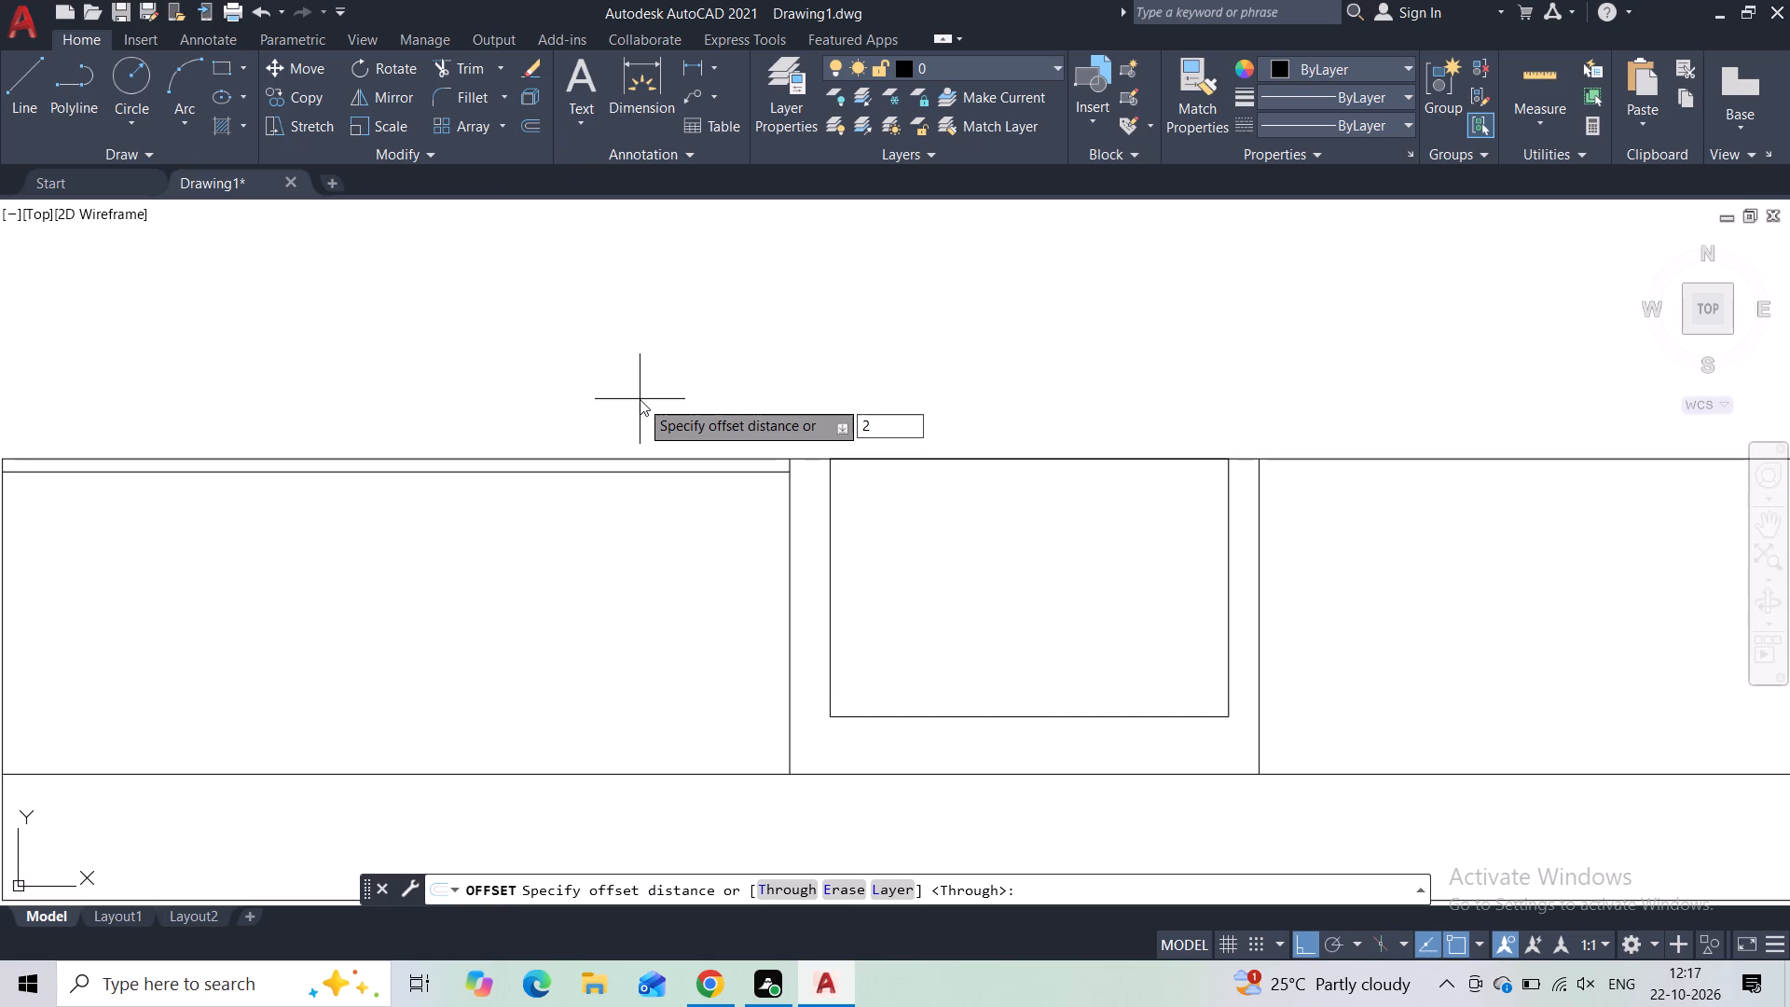
key("shift+quotedbl")
key("Return")
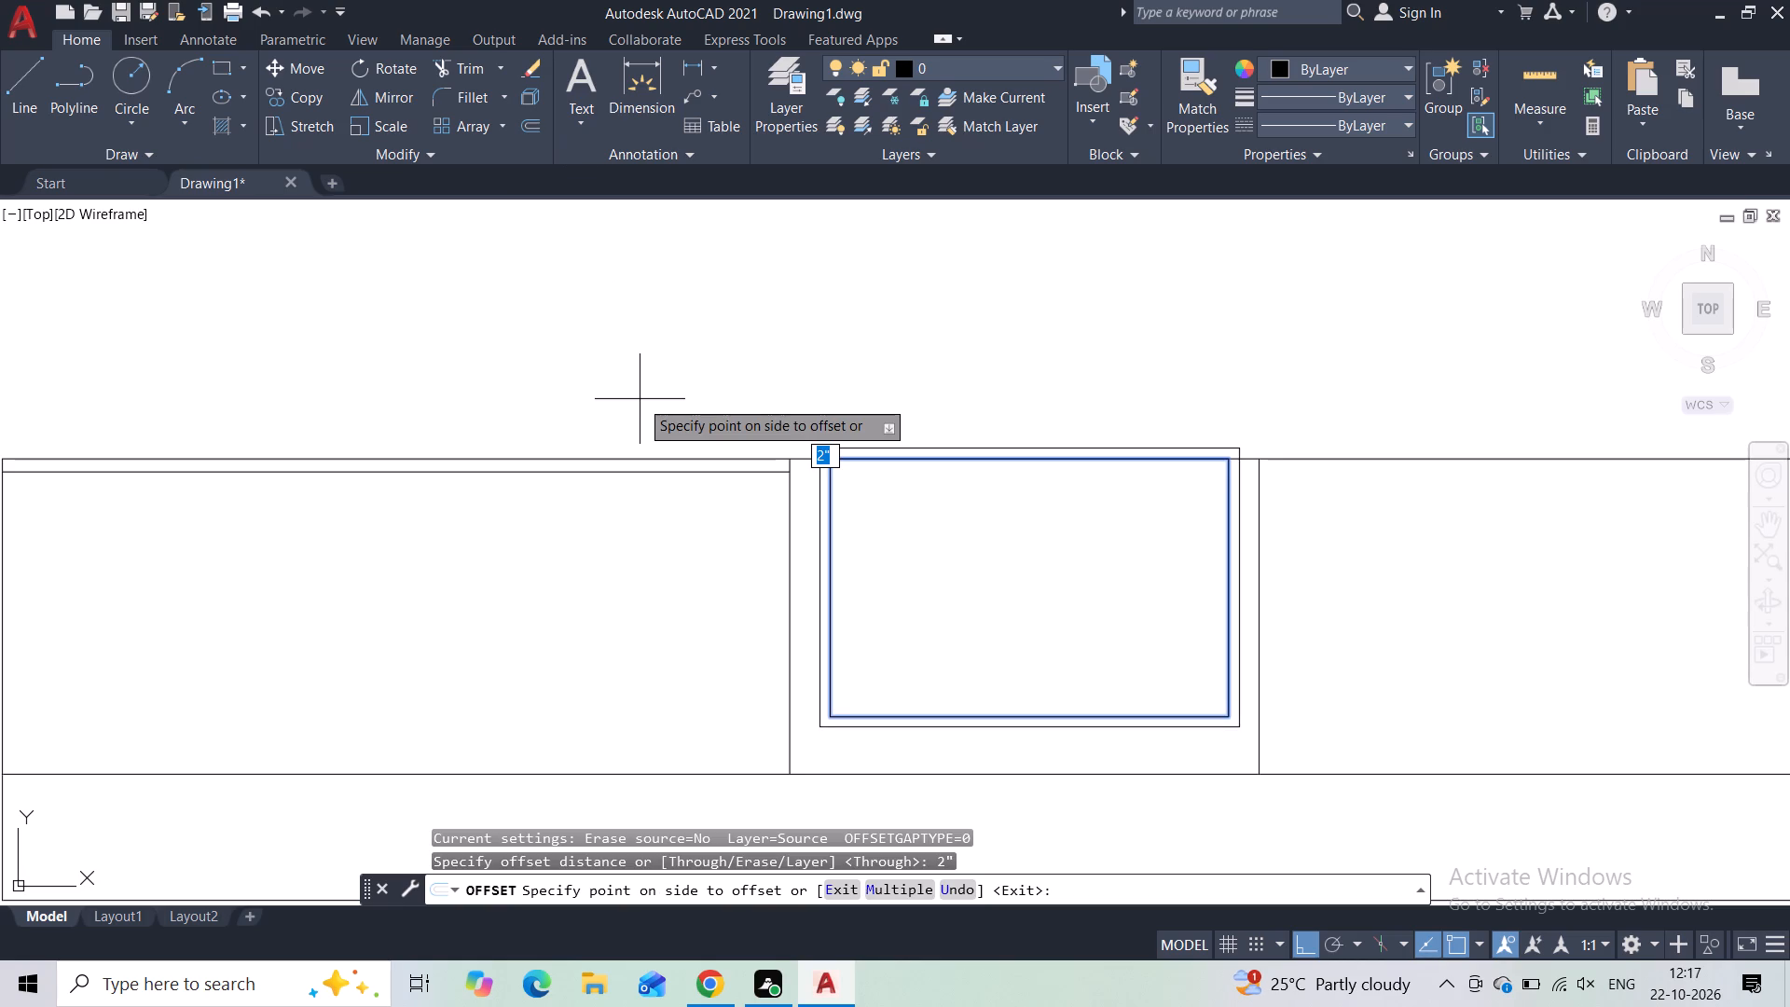
left_click(1013, 577)
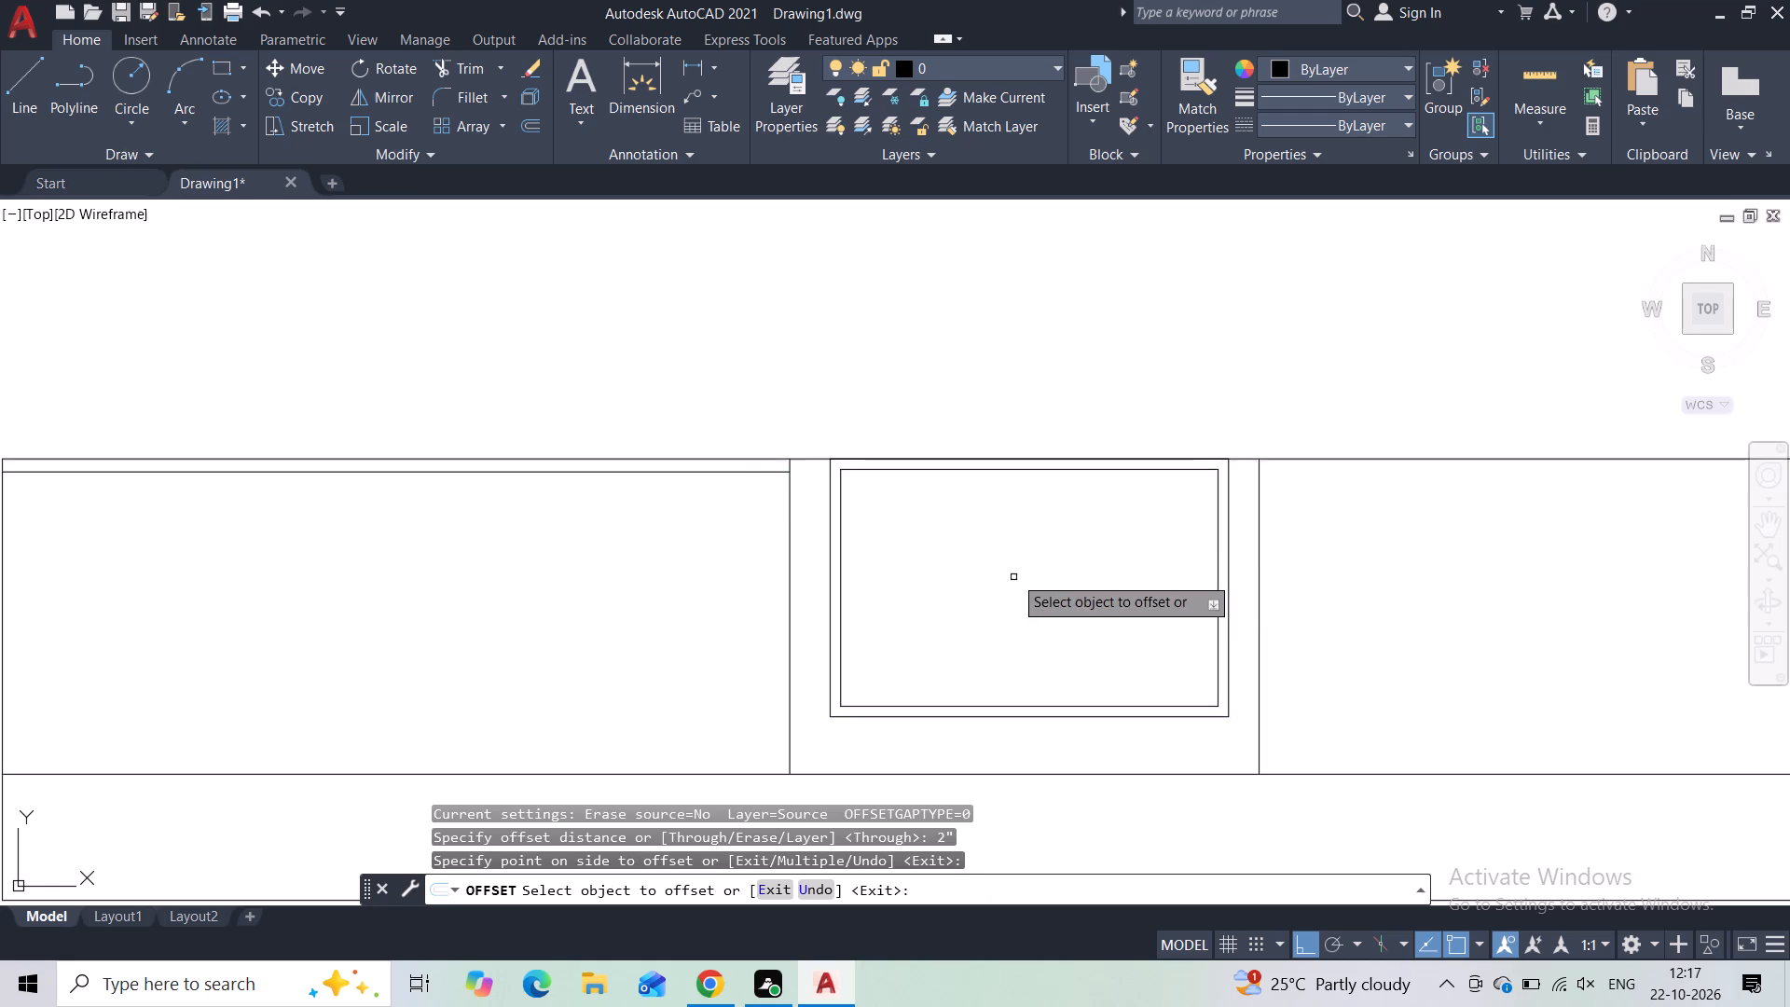
key("Escape")
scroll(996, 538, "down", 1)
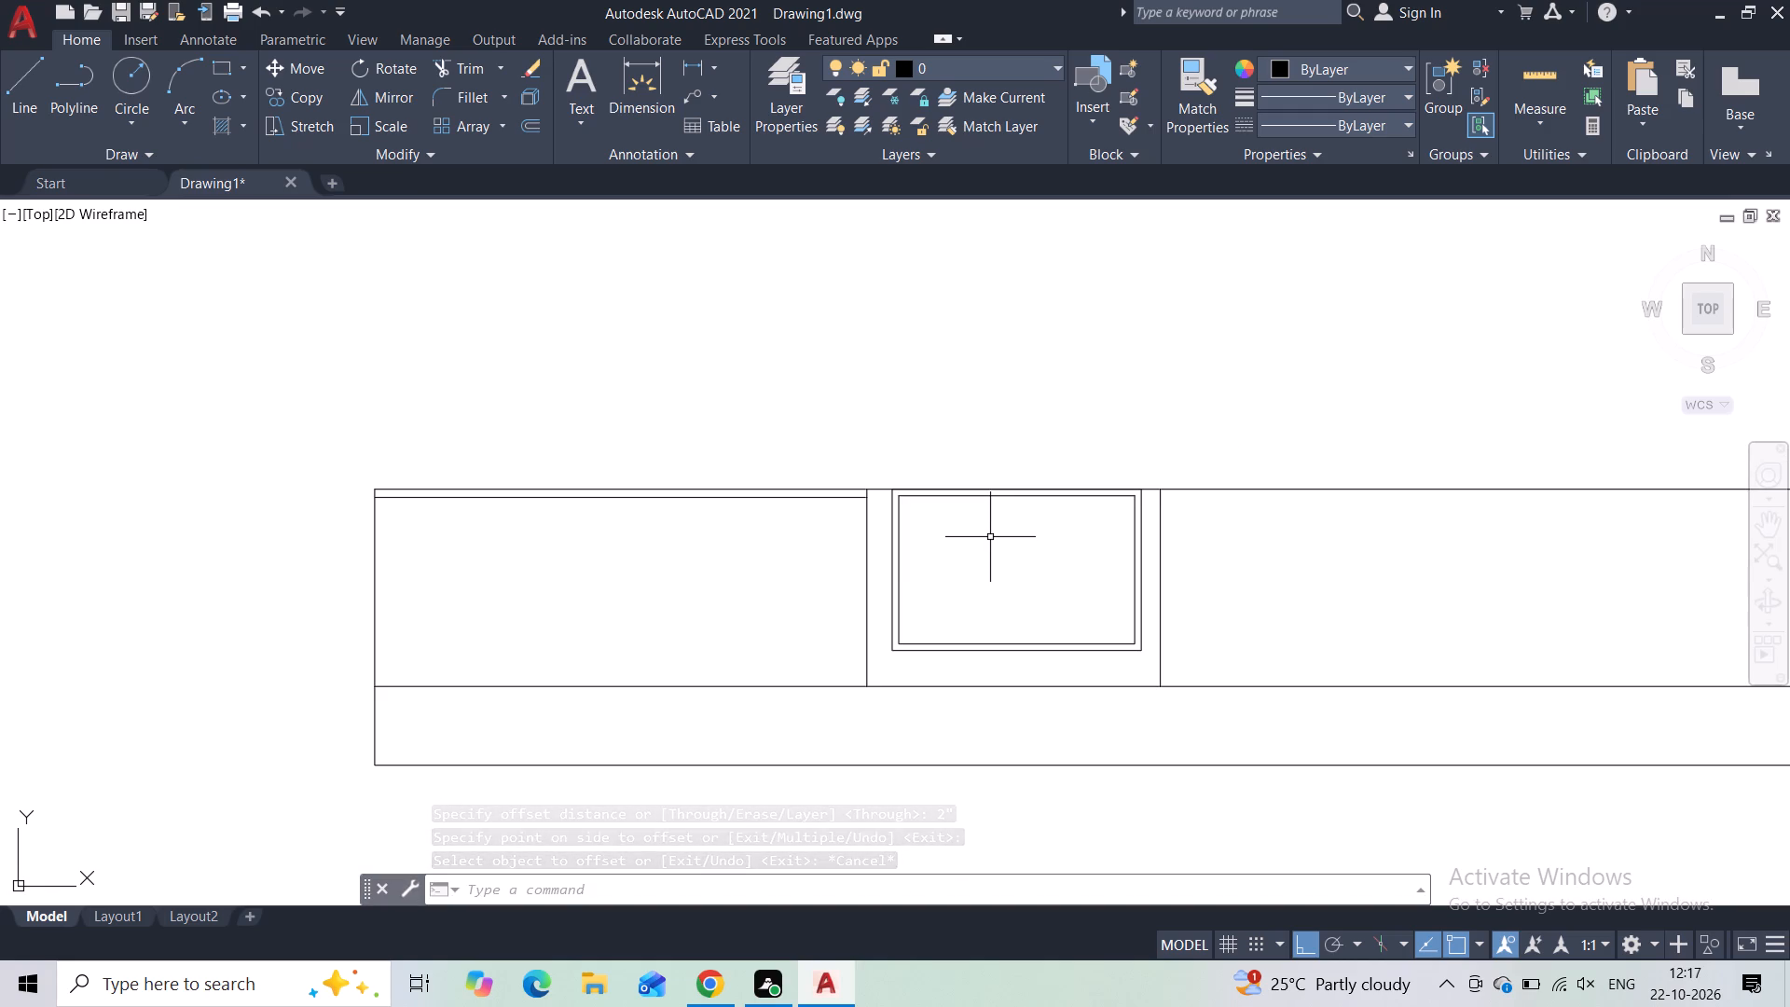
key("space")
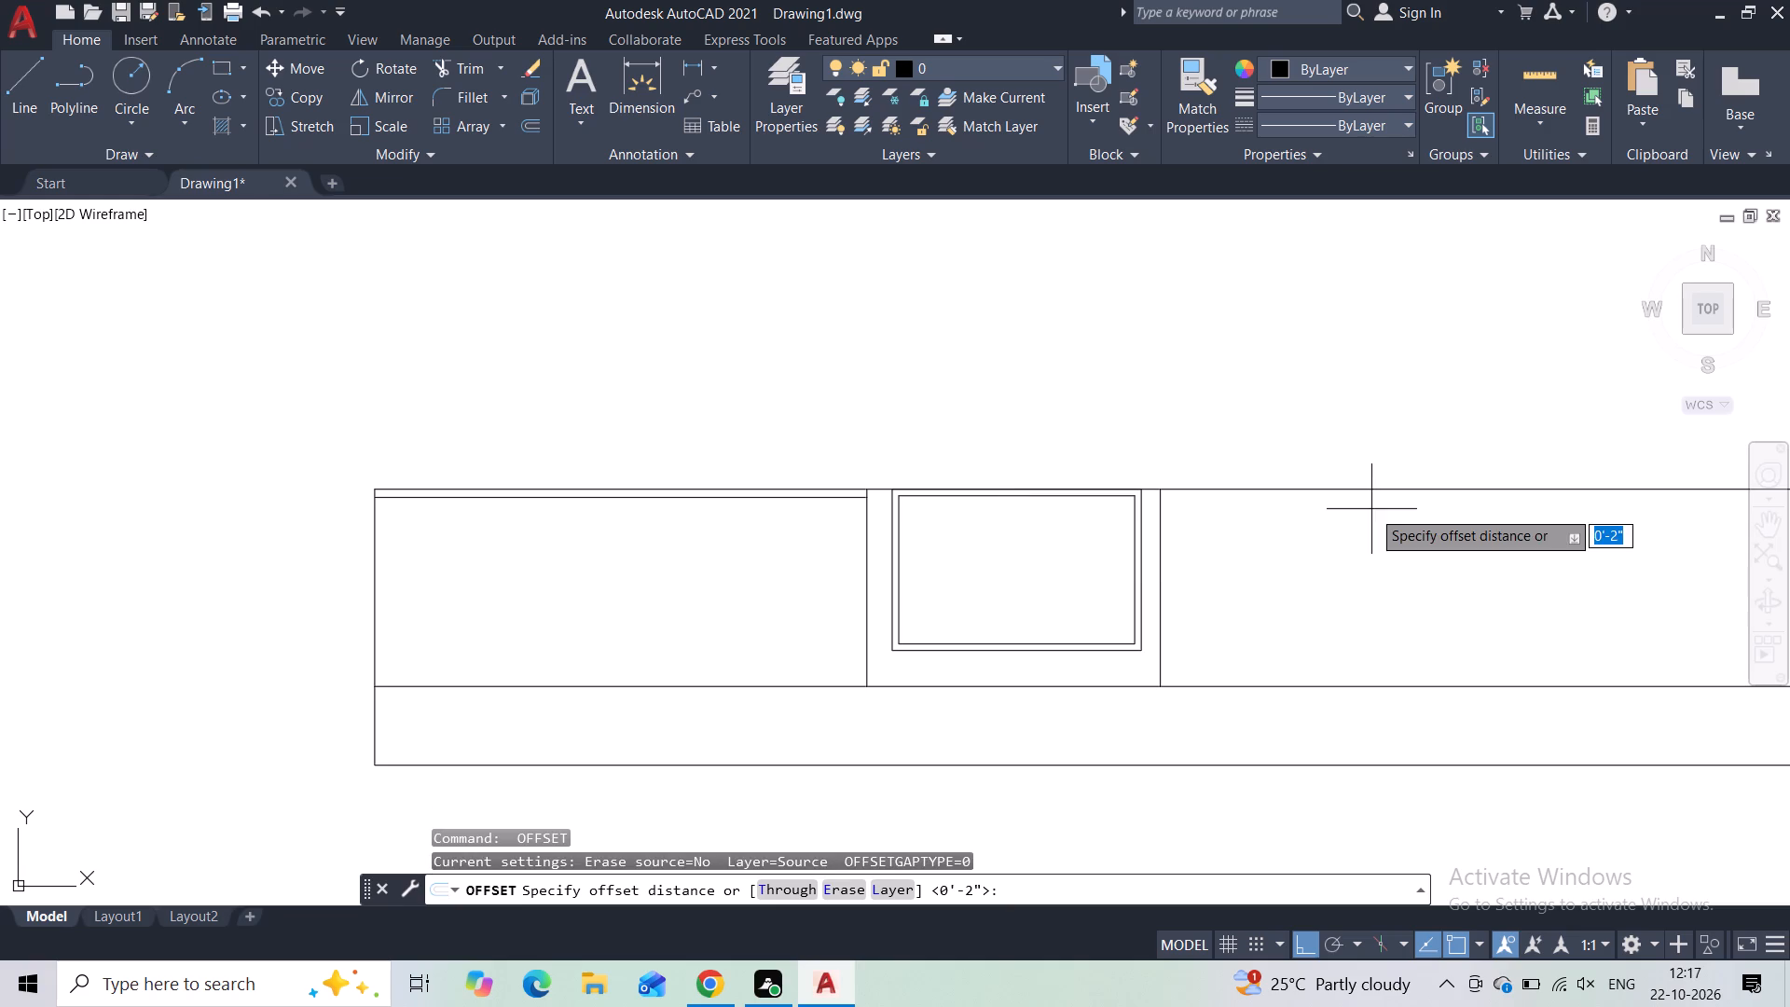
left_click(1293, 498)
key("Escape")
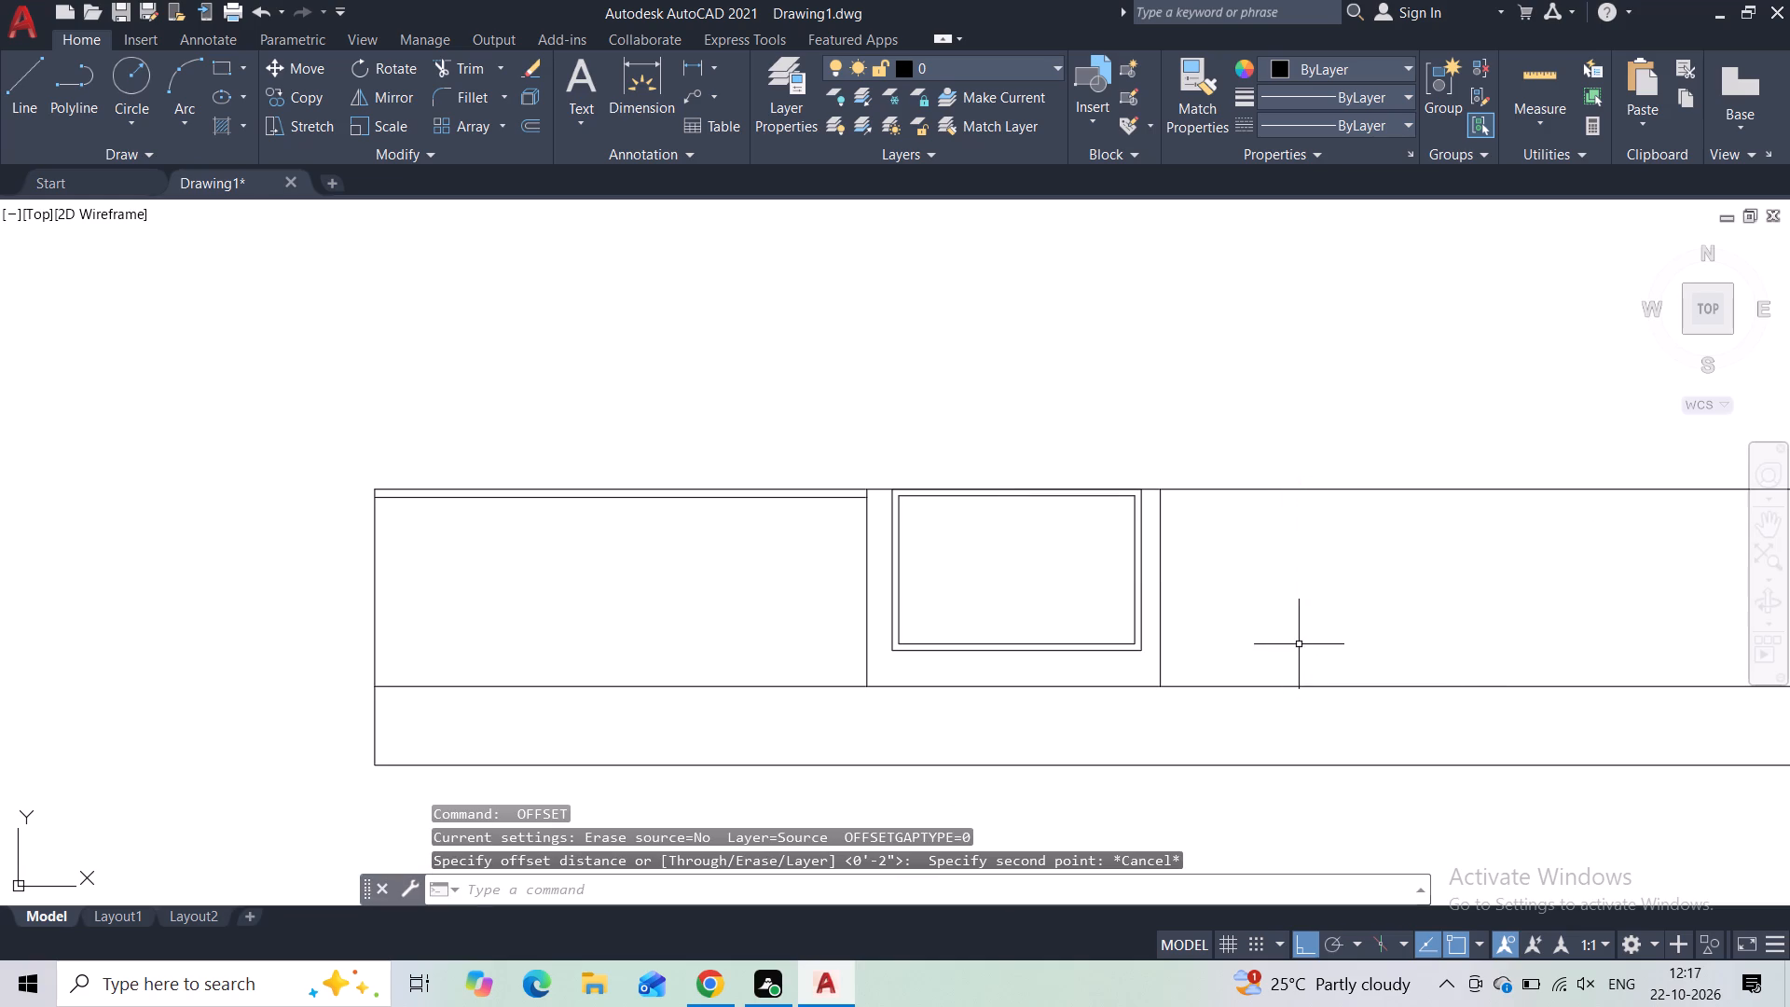
Draw a third vertical divider across the upper band, a short distance right of the divider beside the rectangle.
middle_click_drag(1279, 613, 948, 596)
scroll(948, 596, "down", 1)
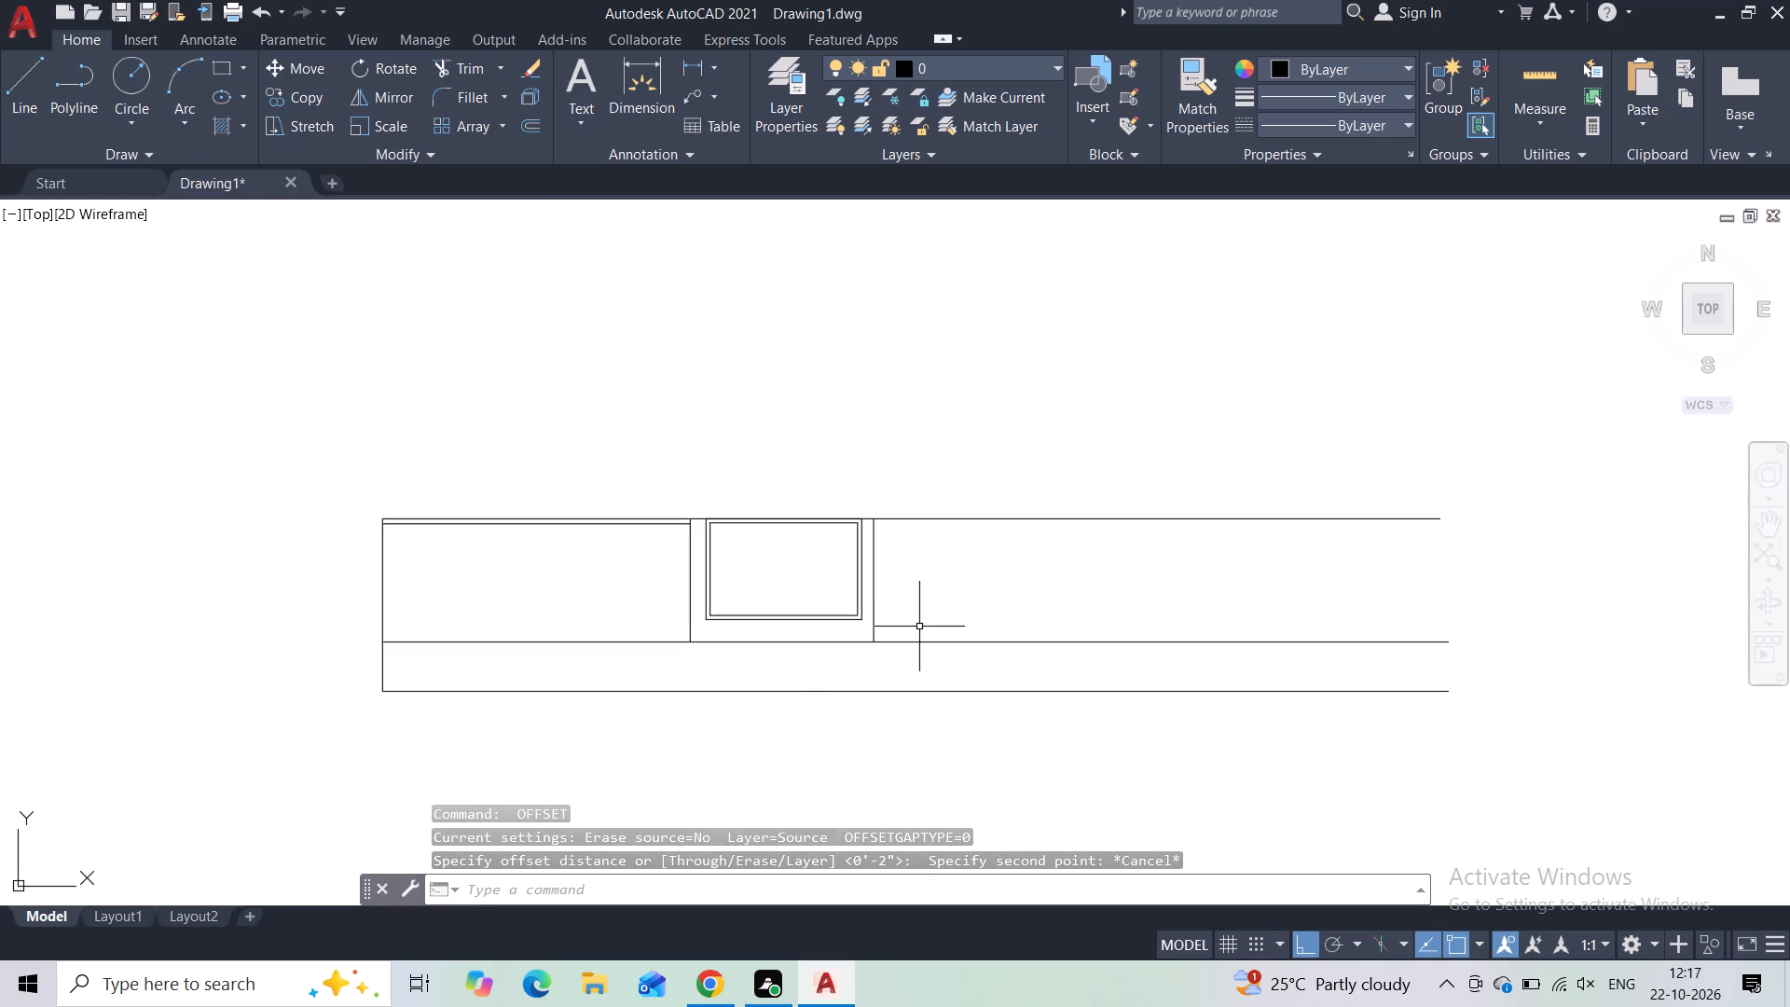
left_click(0, 90)
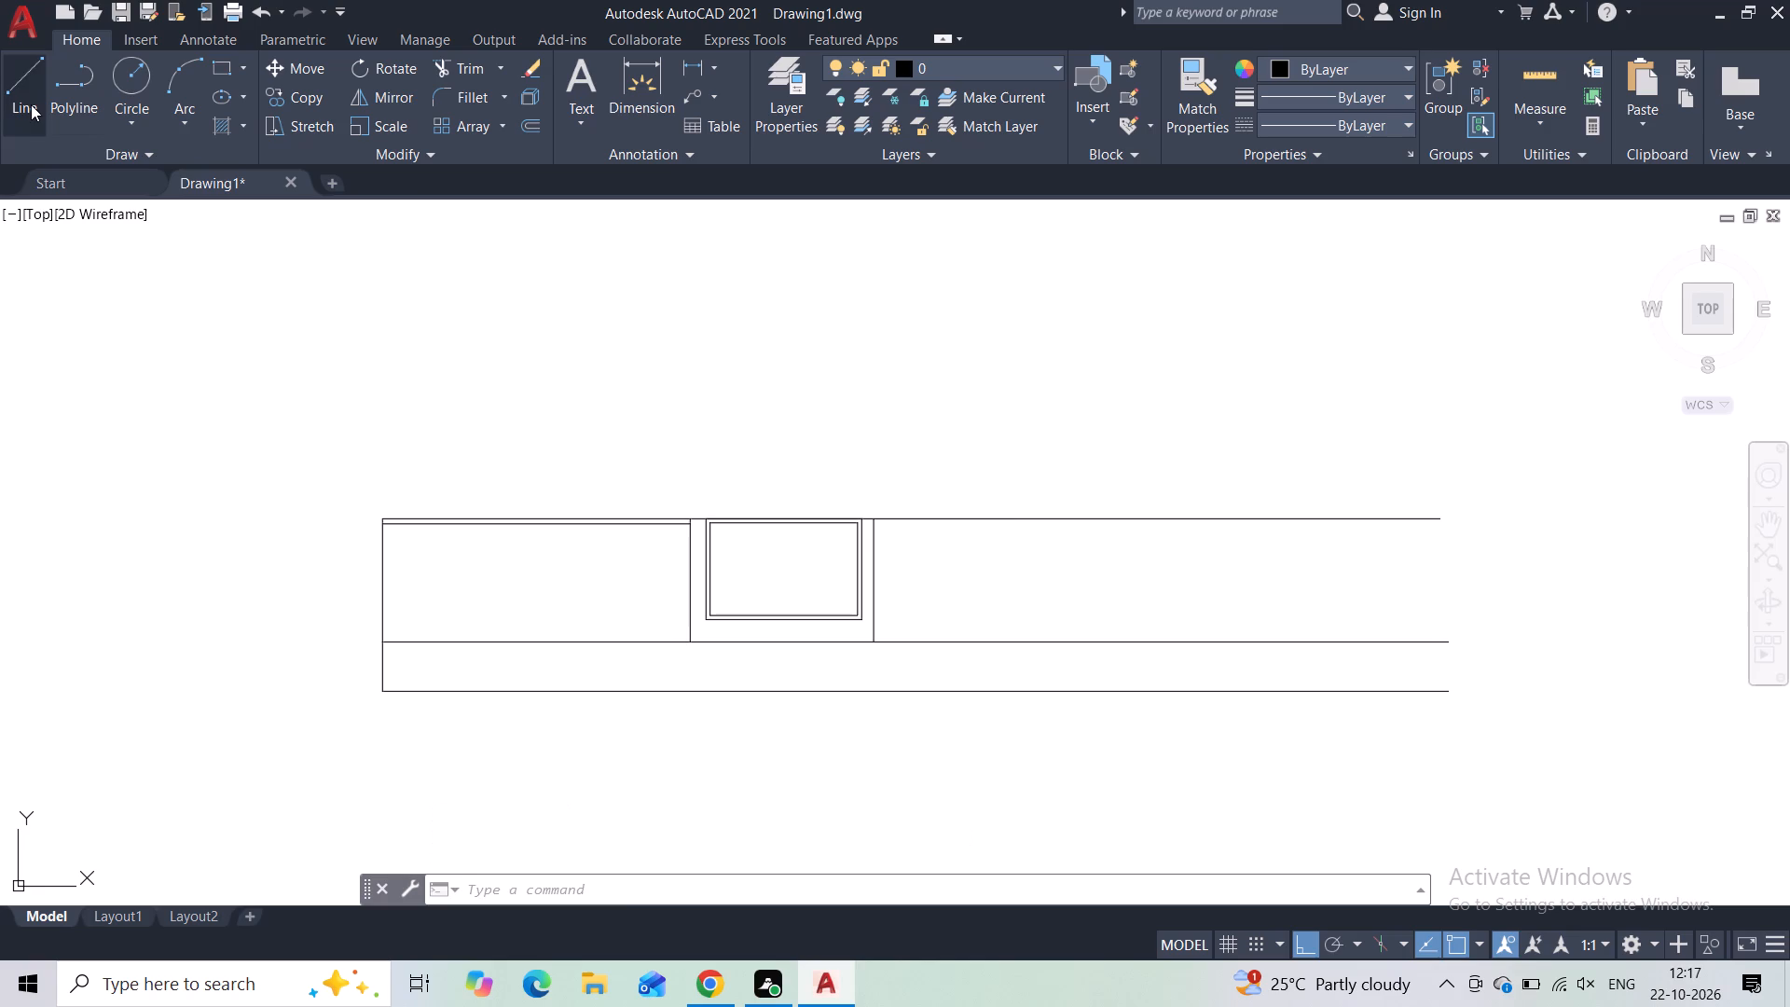
left_click(31, 104)
scroll(966, 545, "up", 1)
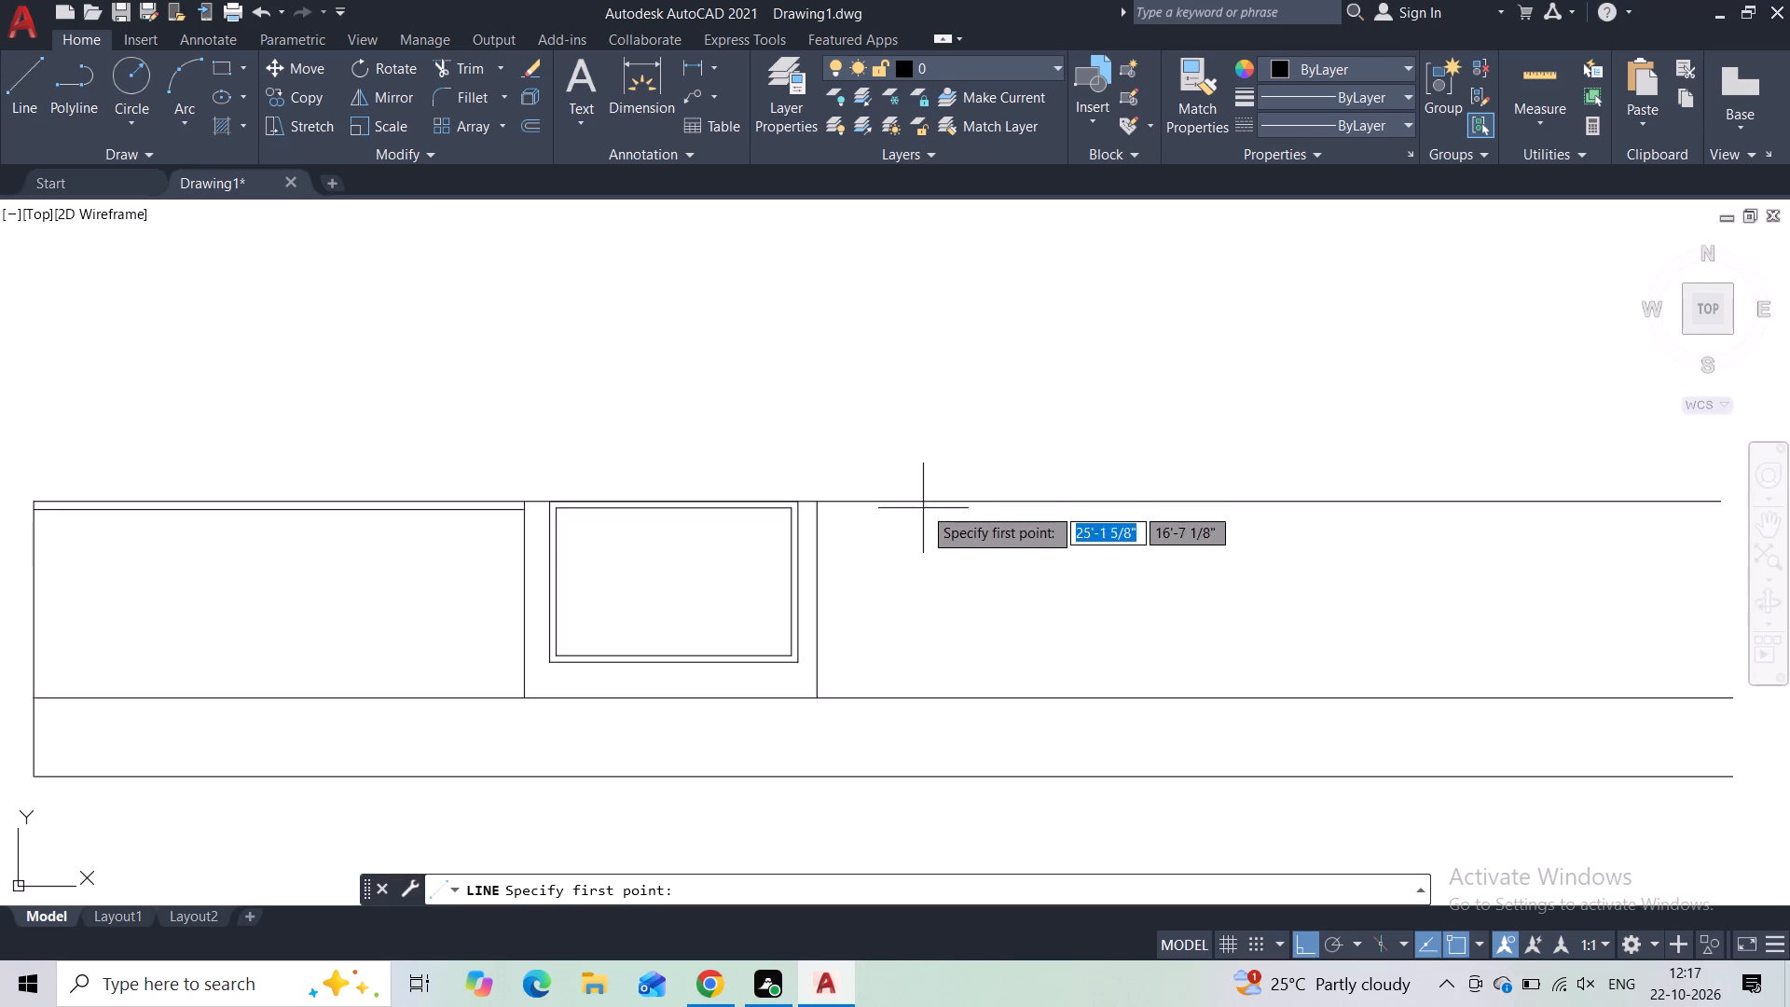
left_click(926, 504)
left_click(930, 696)
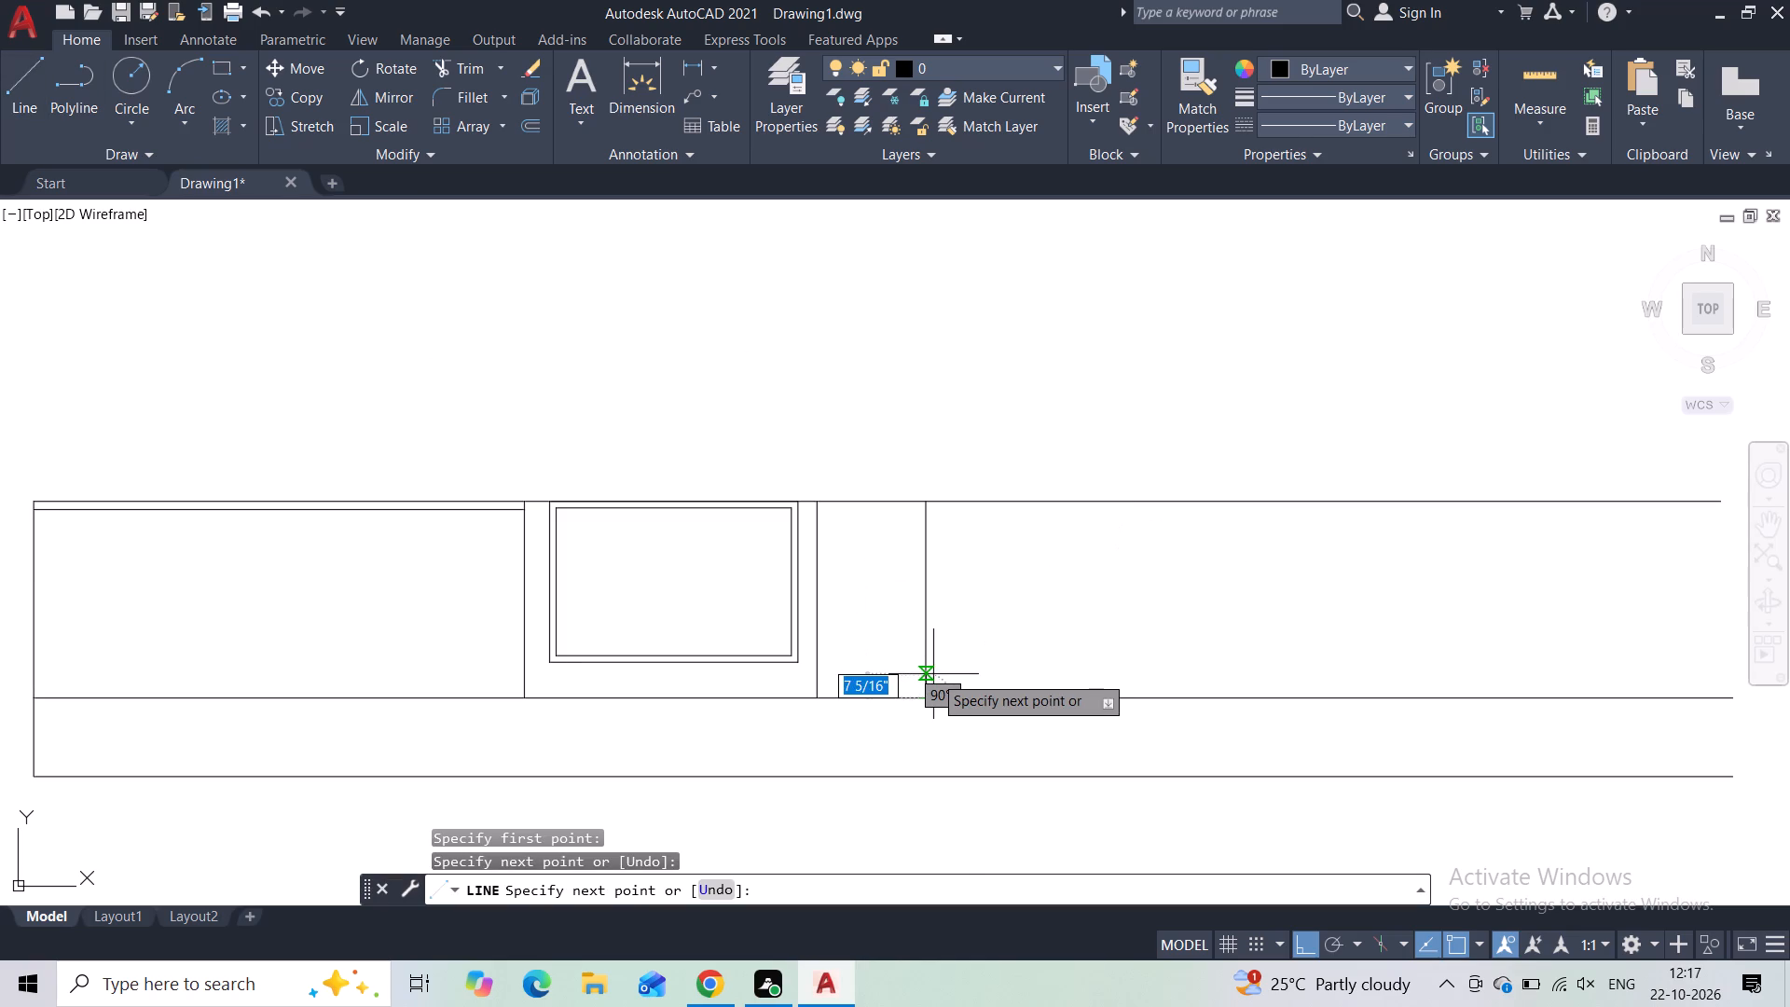
key("Escape")
key("Escape")
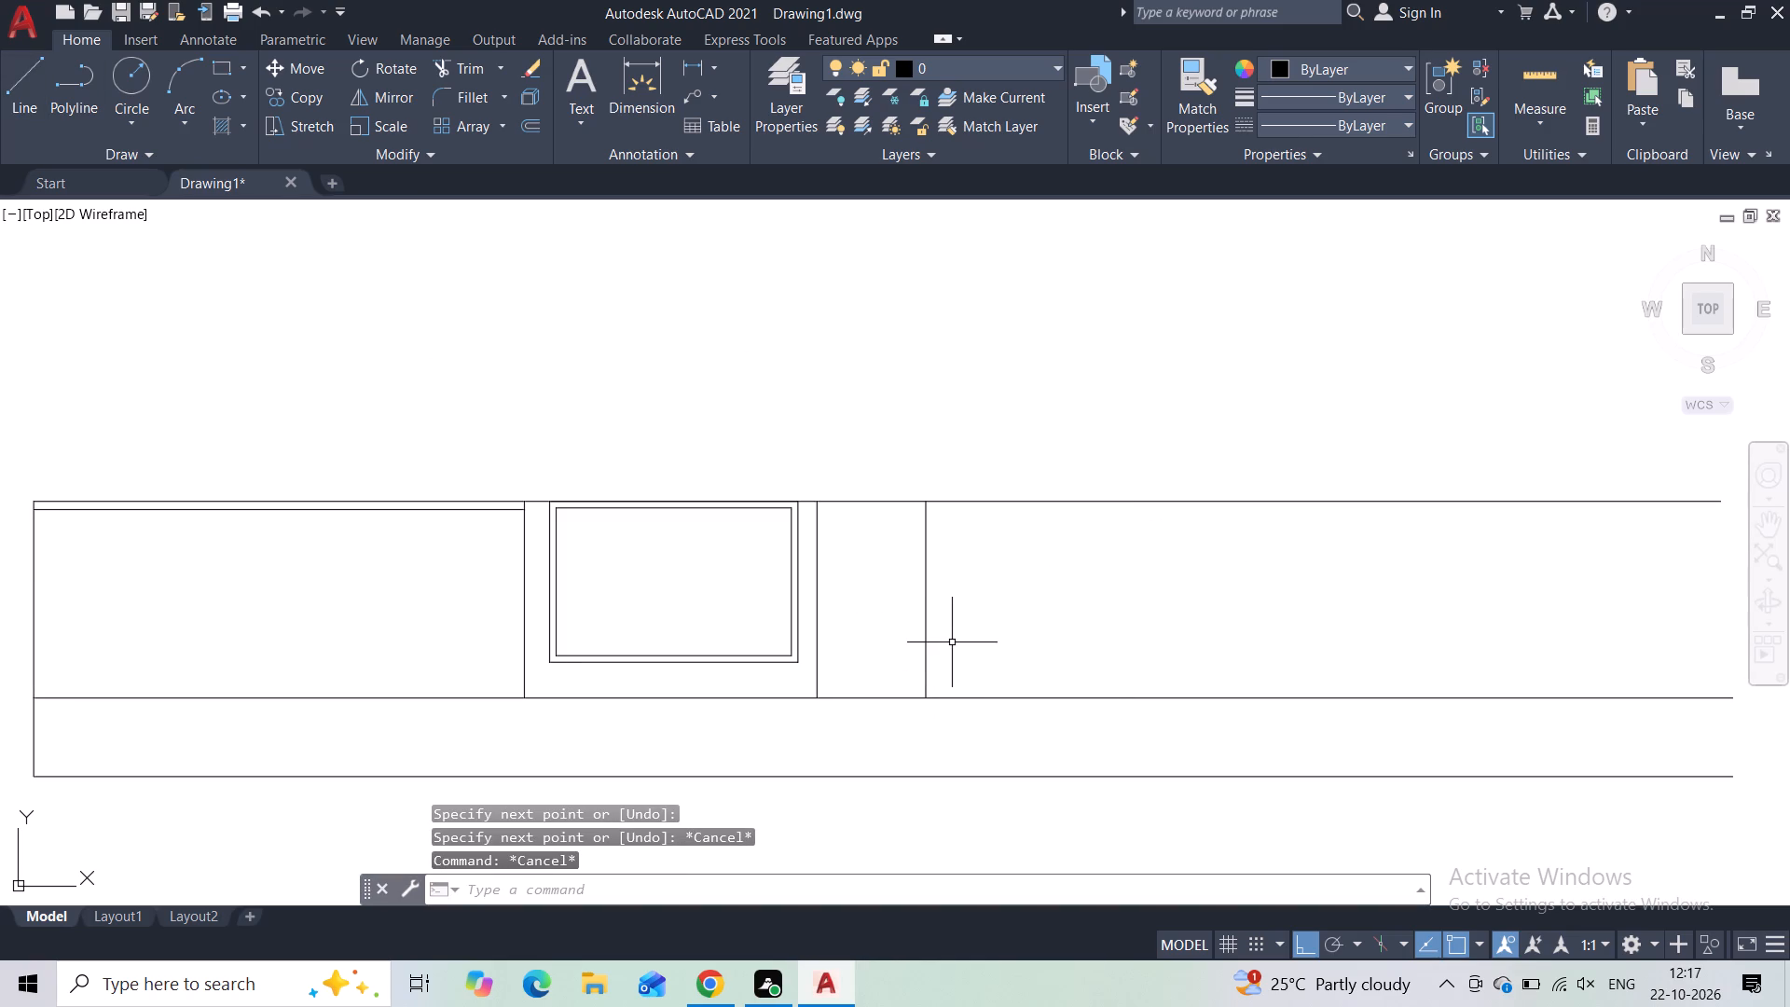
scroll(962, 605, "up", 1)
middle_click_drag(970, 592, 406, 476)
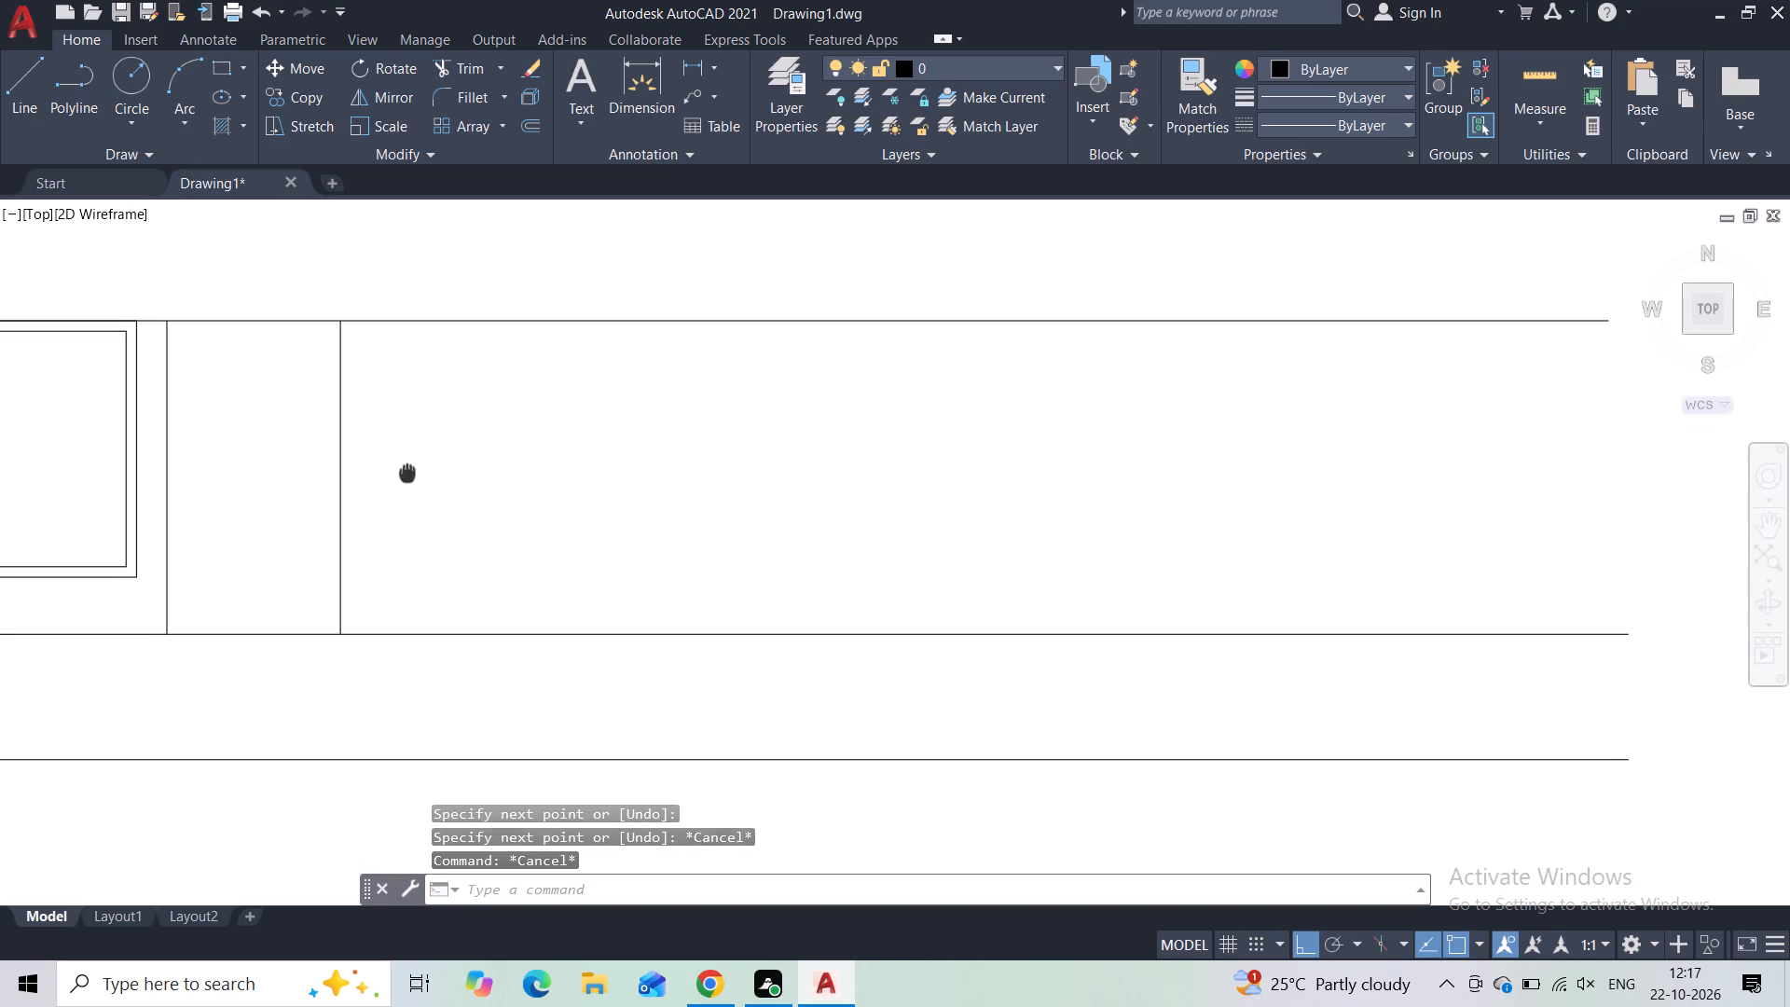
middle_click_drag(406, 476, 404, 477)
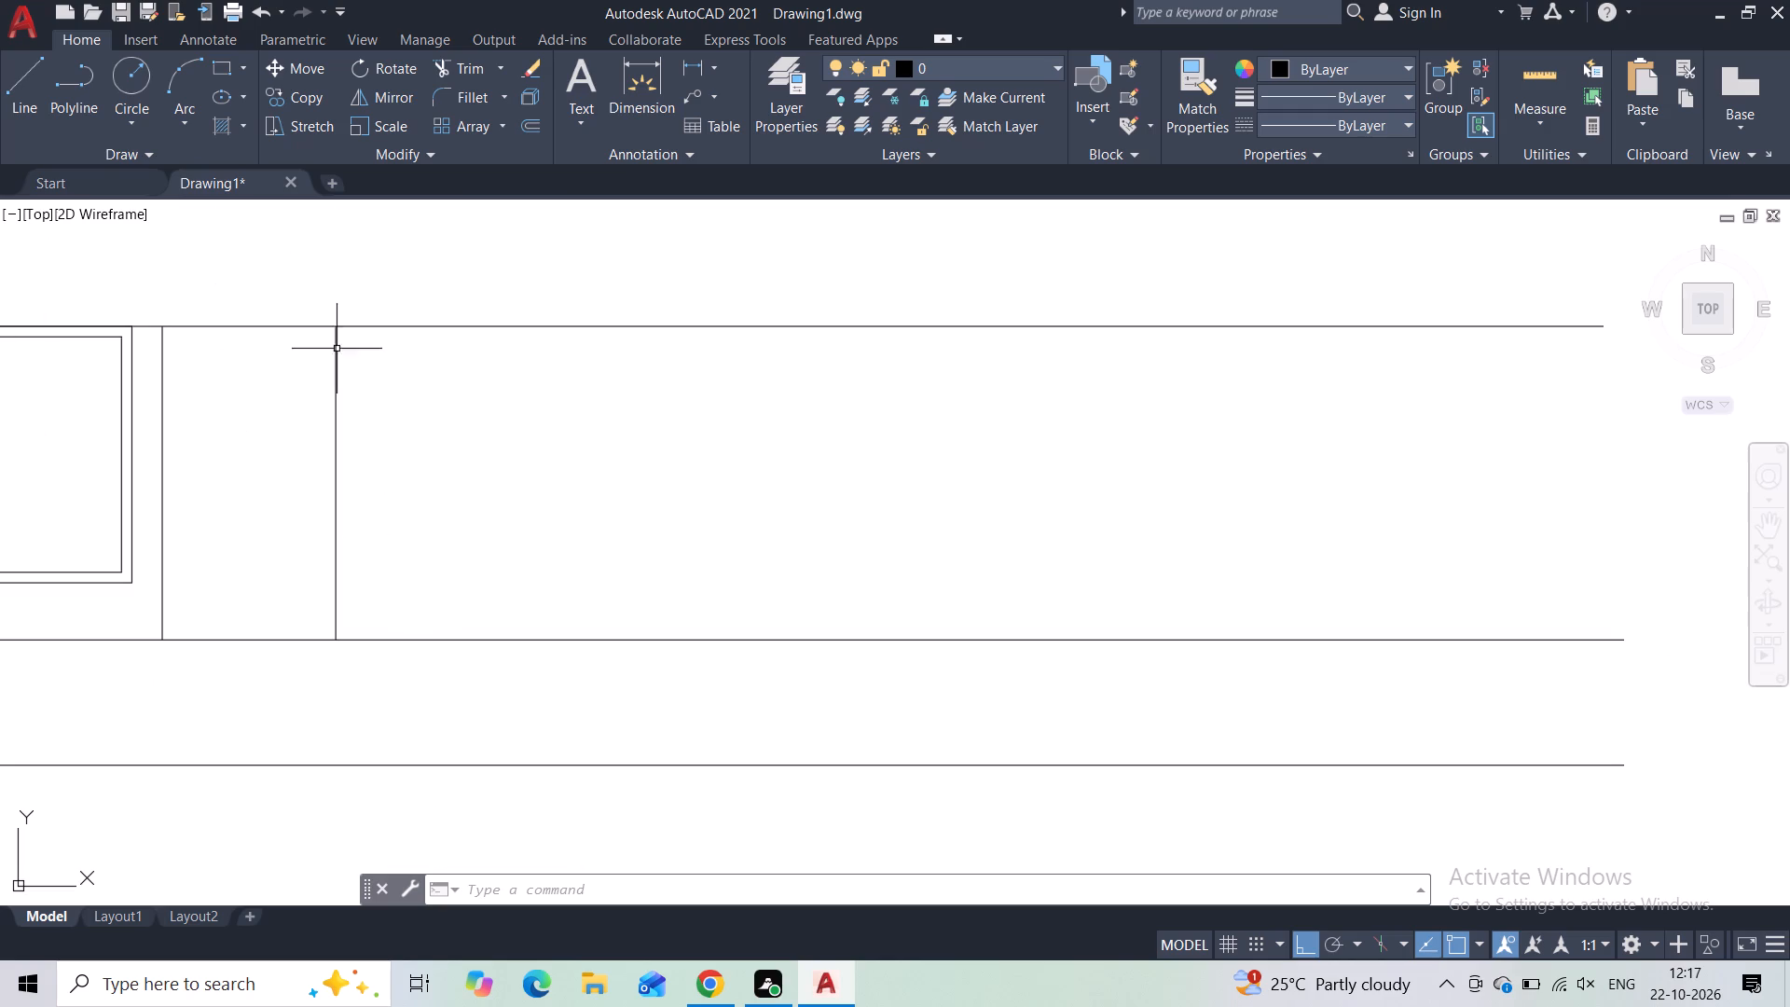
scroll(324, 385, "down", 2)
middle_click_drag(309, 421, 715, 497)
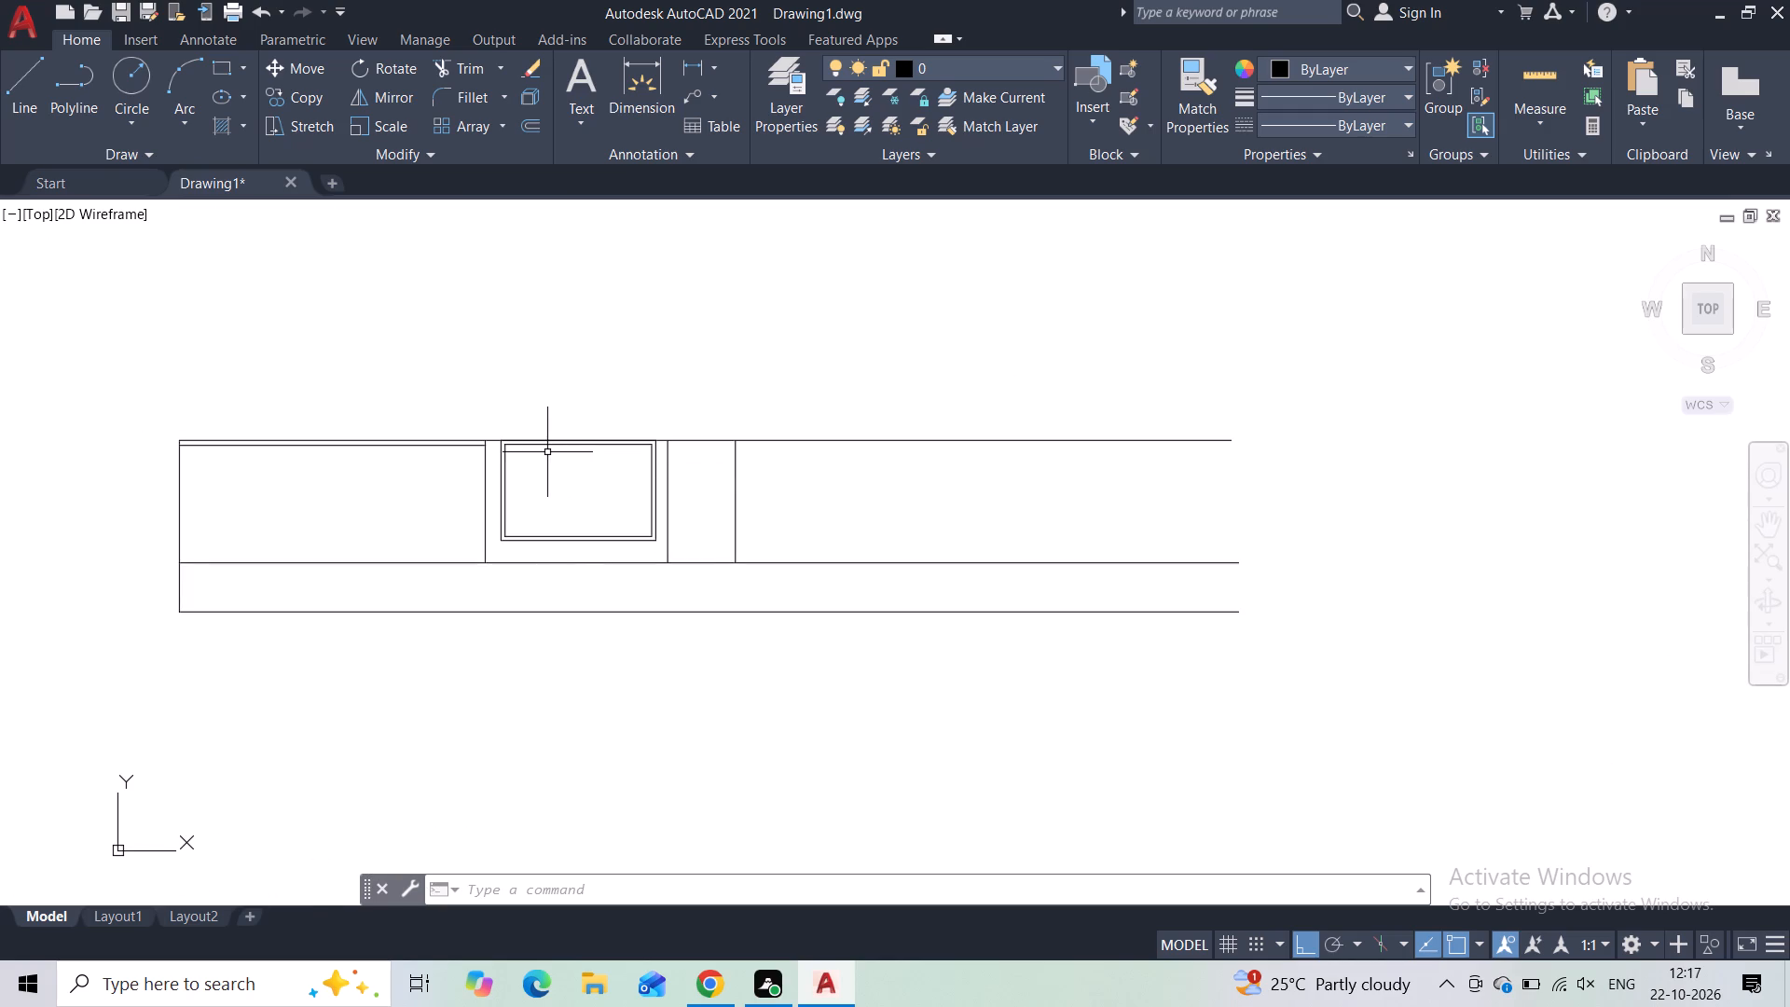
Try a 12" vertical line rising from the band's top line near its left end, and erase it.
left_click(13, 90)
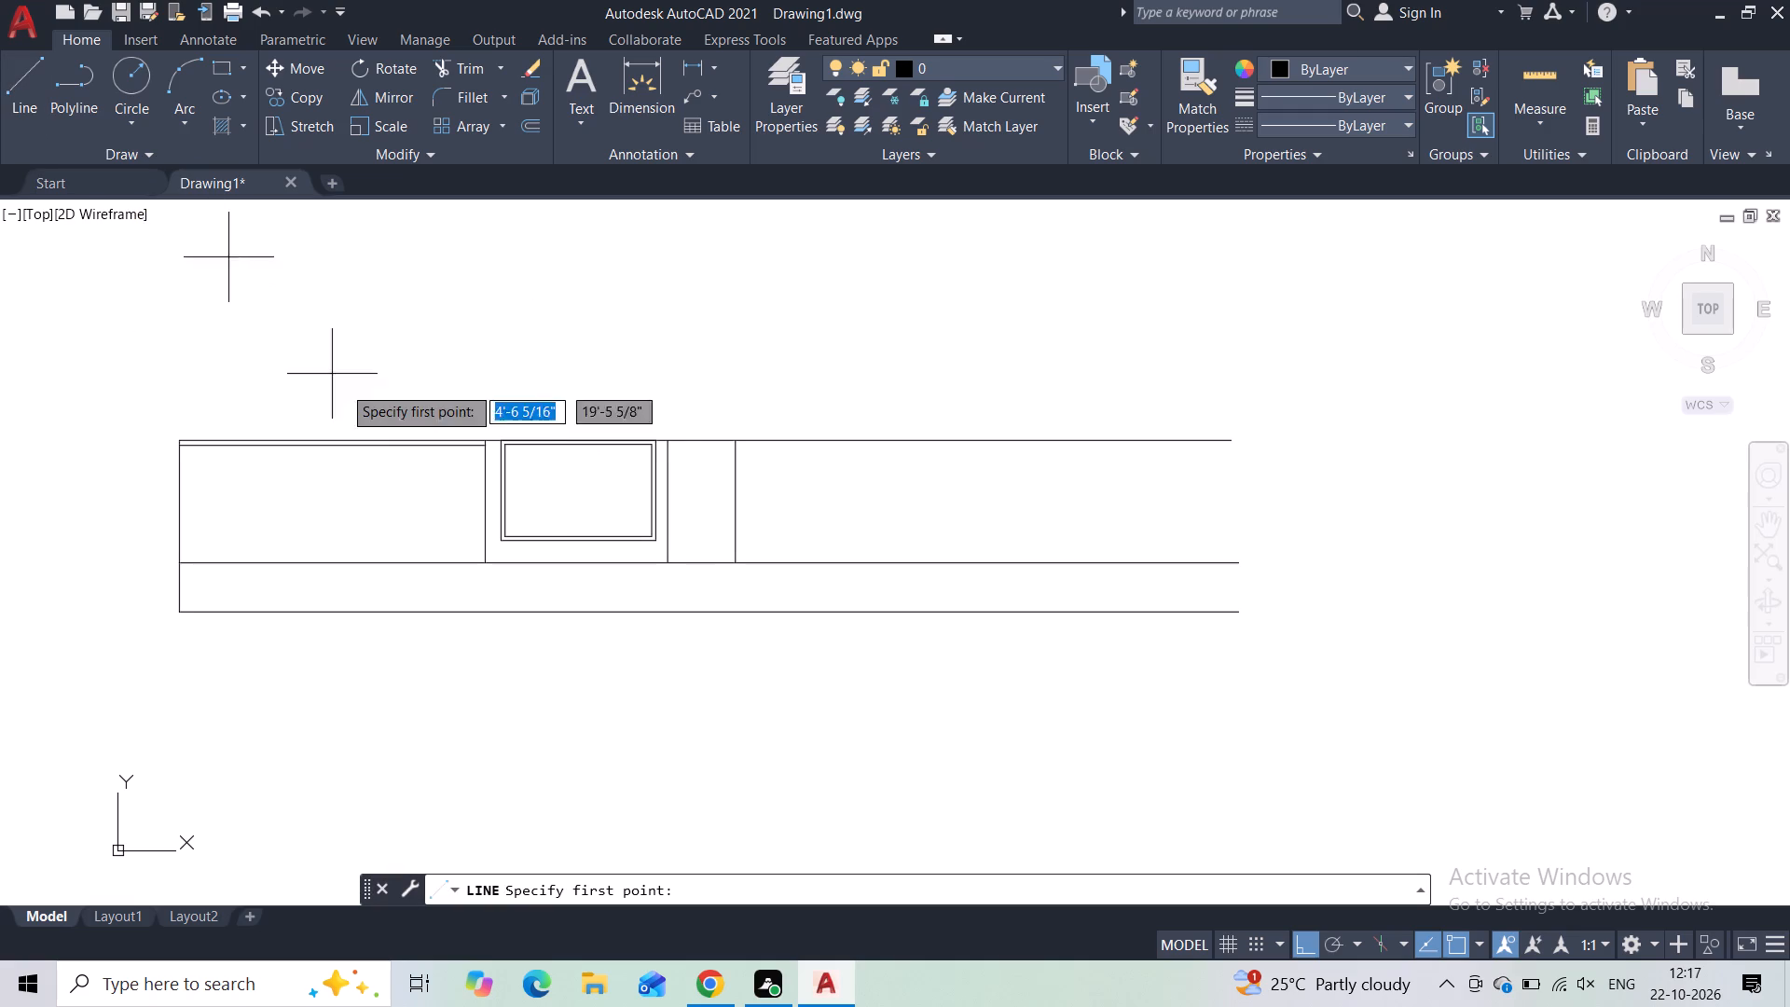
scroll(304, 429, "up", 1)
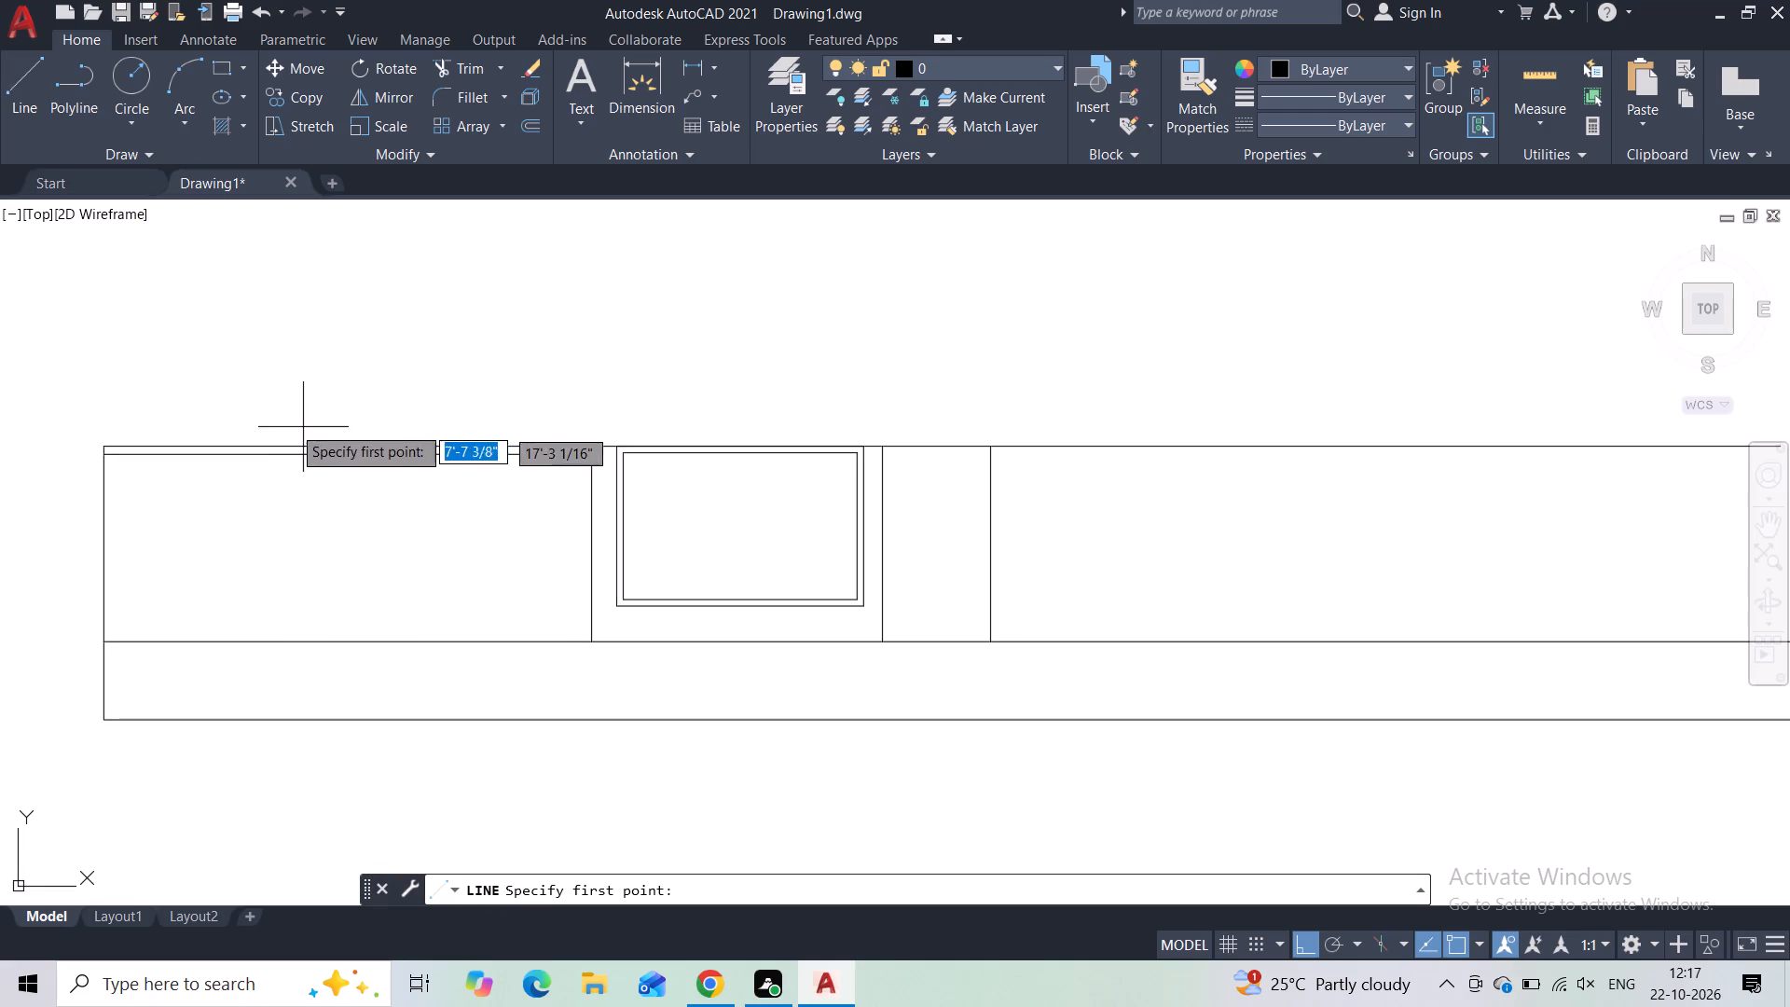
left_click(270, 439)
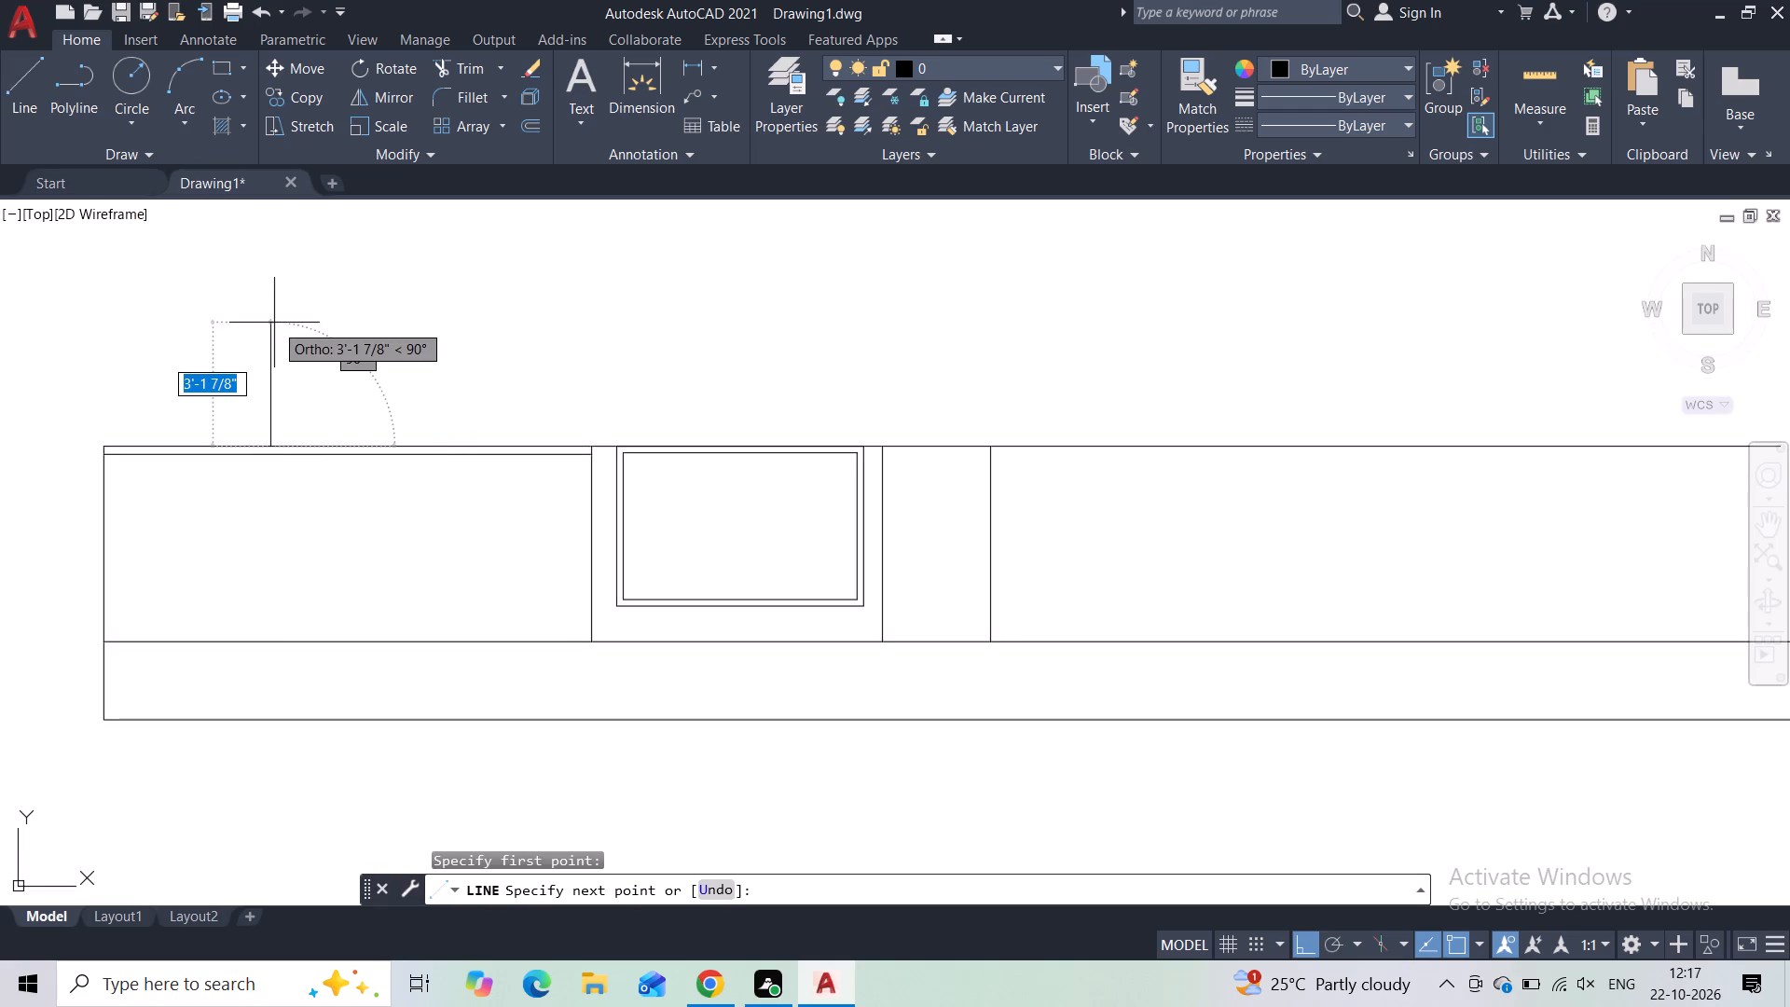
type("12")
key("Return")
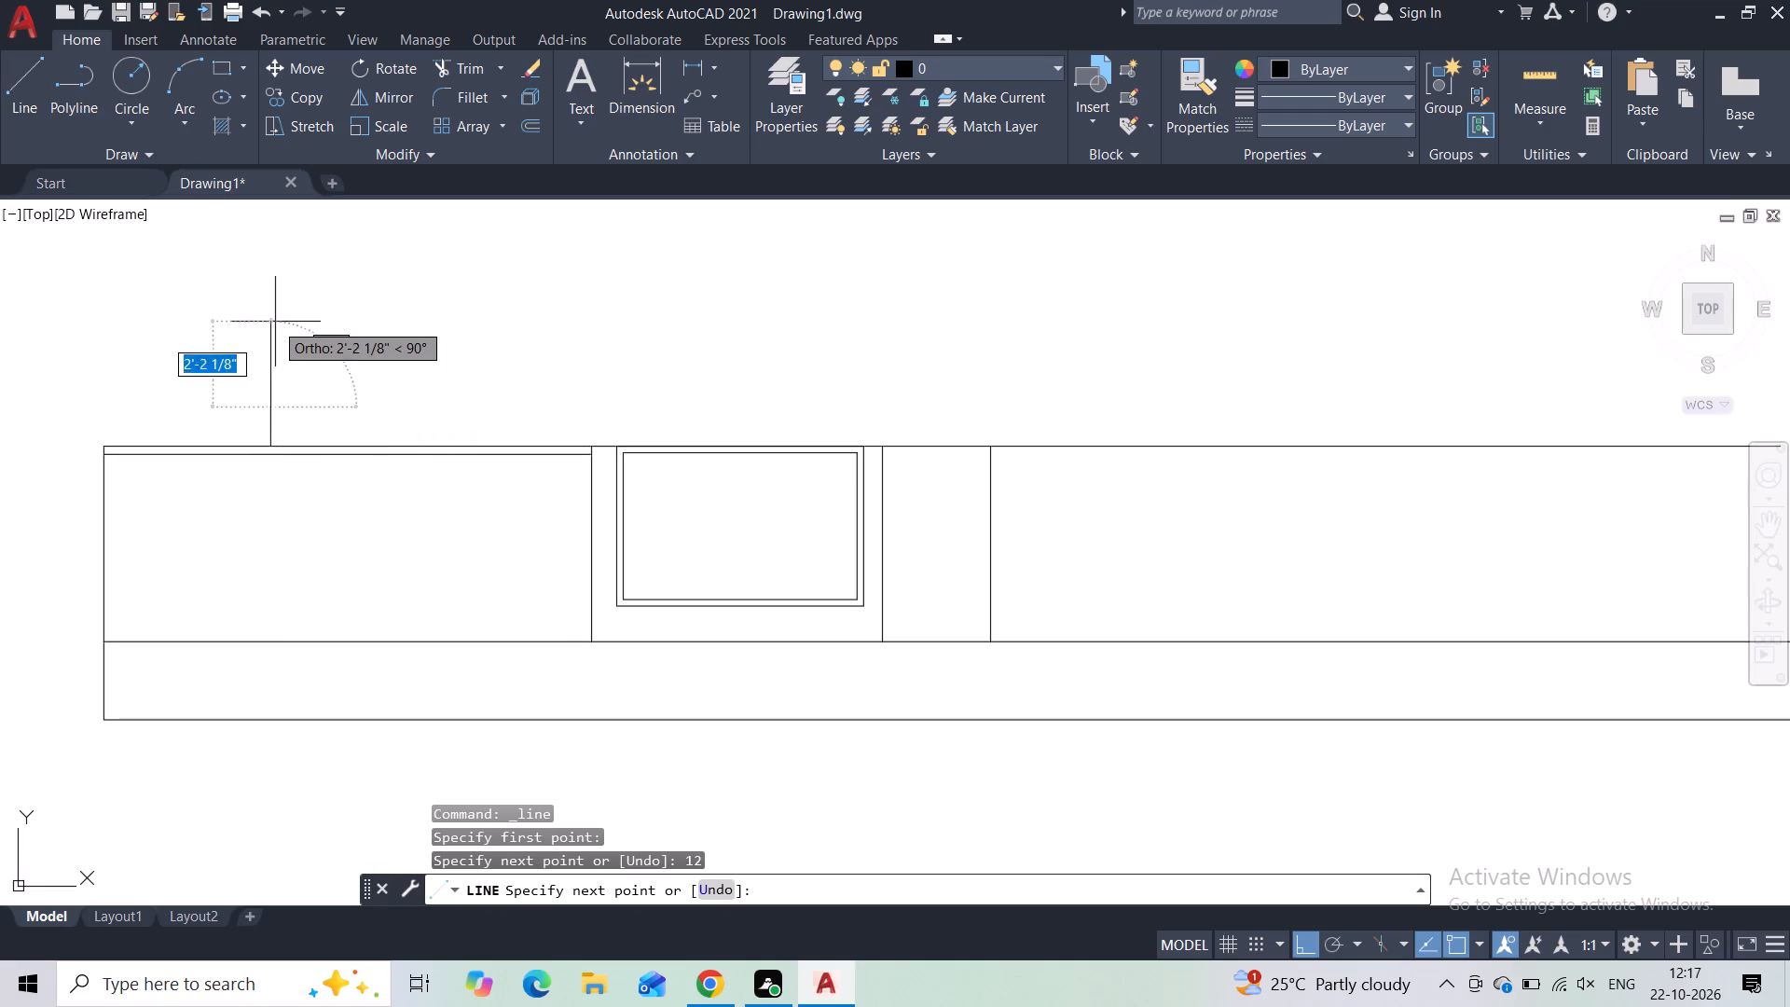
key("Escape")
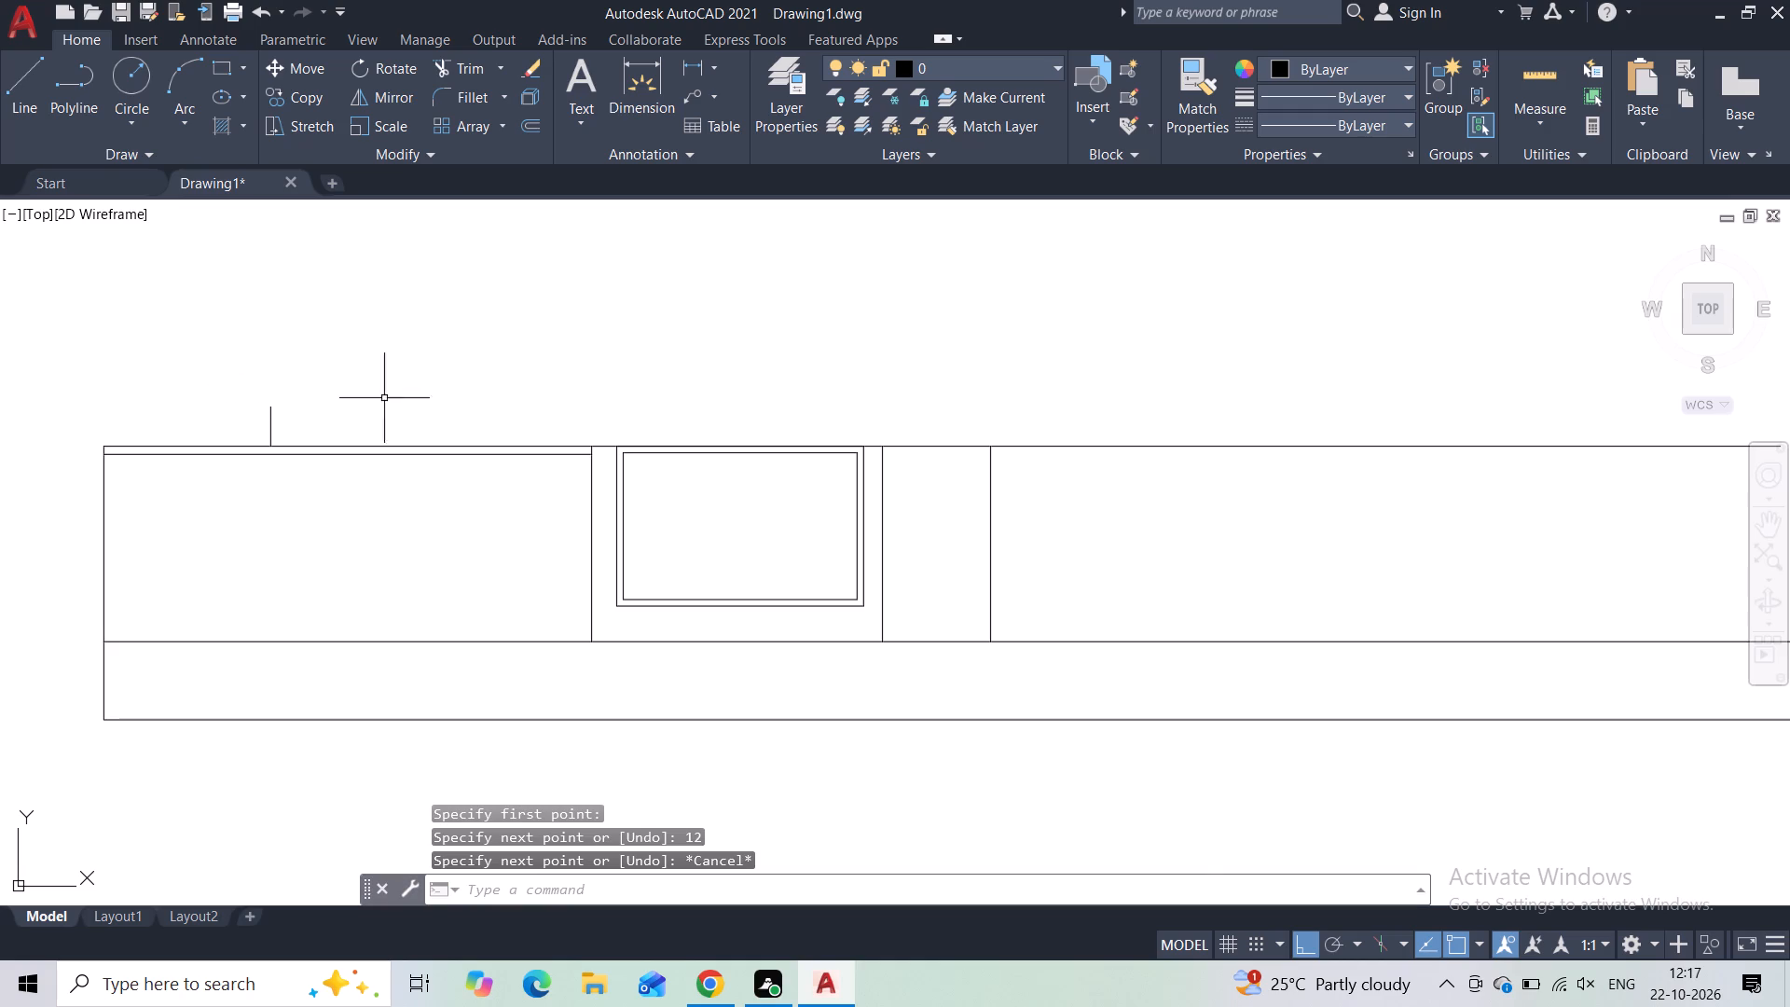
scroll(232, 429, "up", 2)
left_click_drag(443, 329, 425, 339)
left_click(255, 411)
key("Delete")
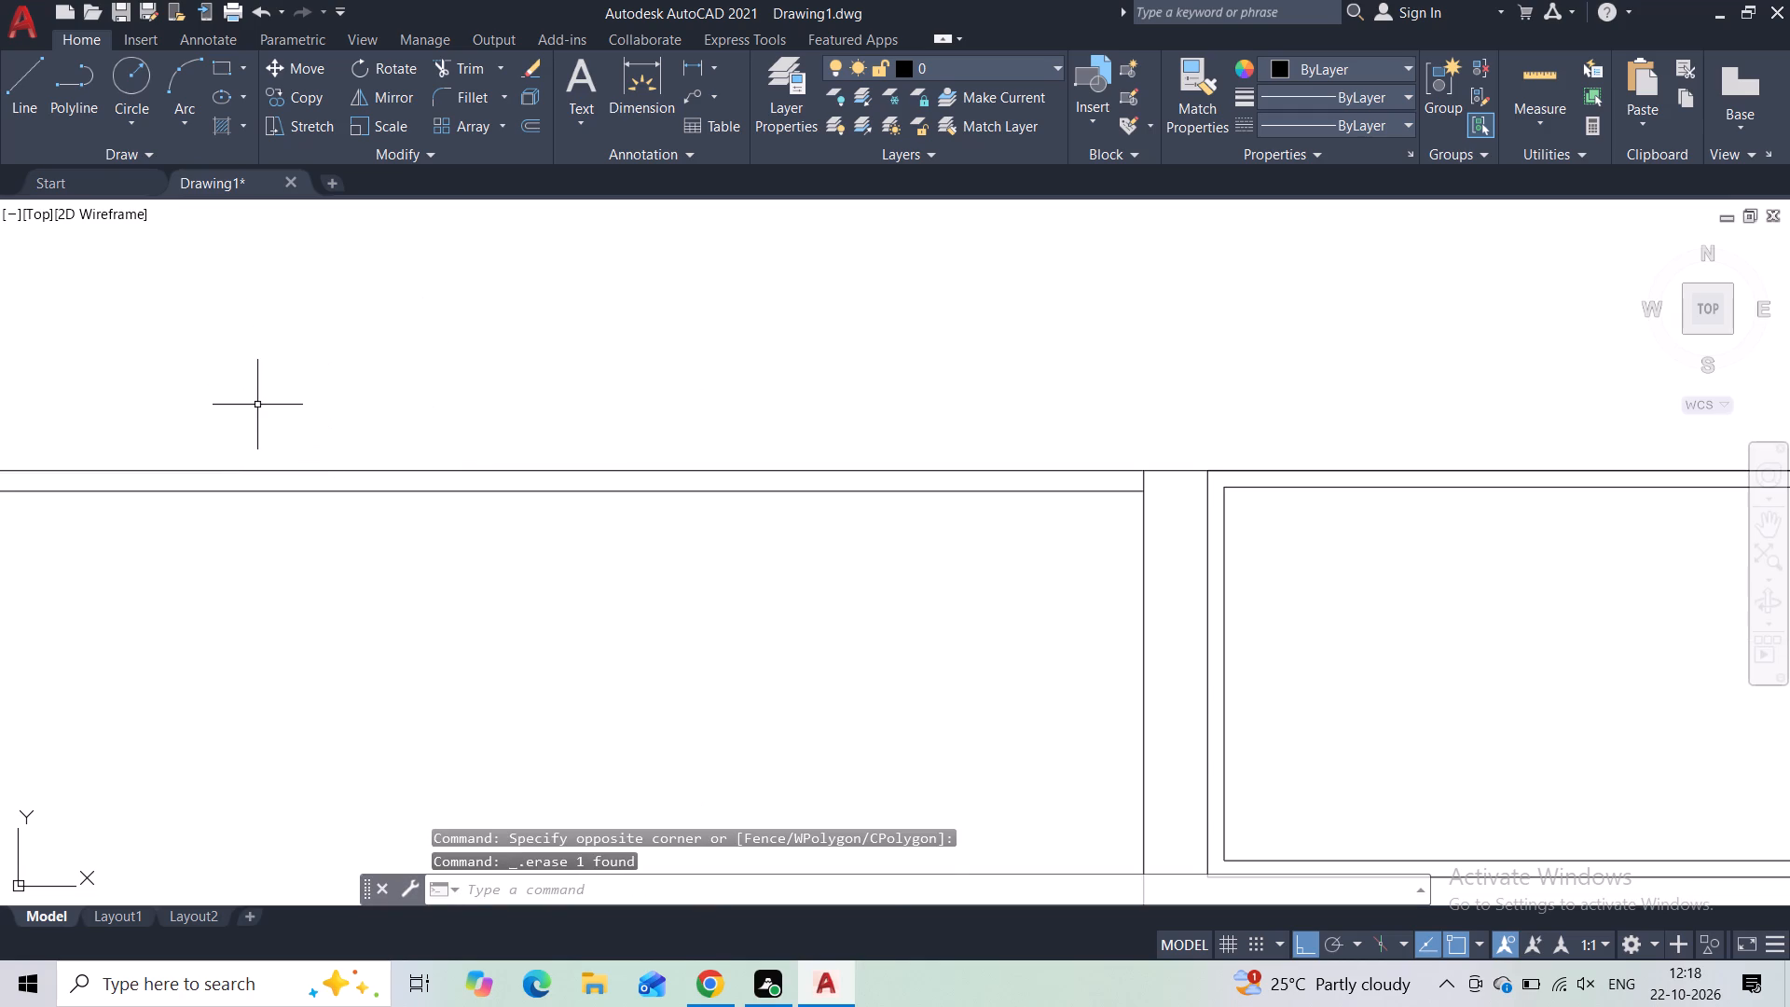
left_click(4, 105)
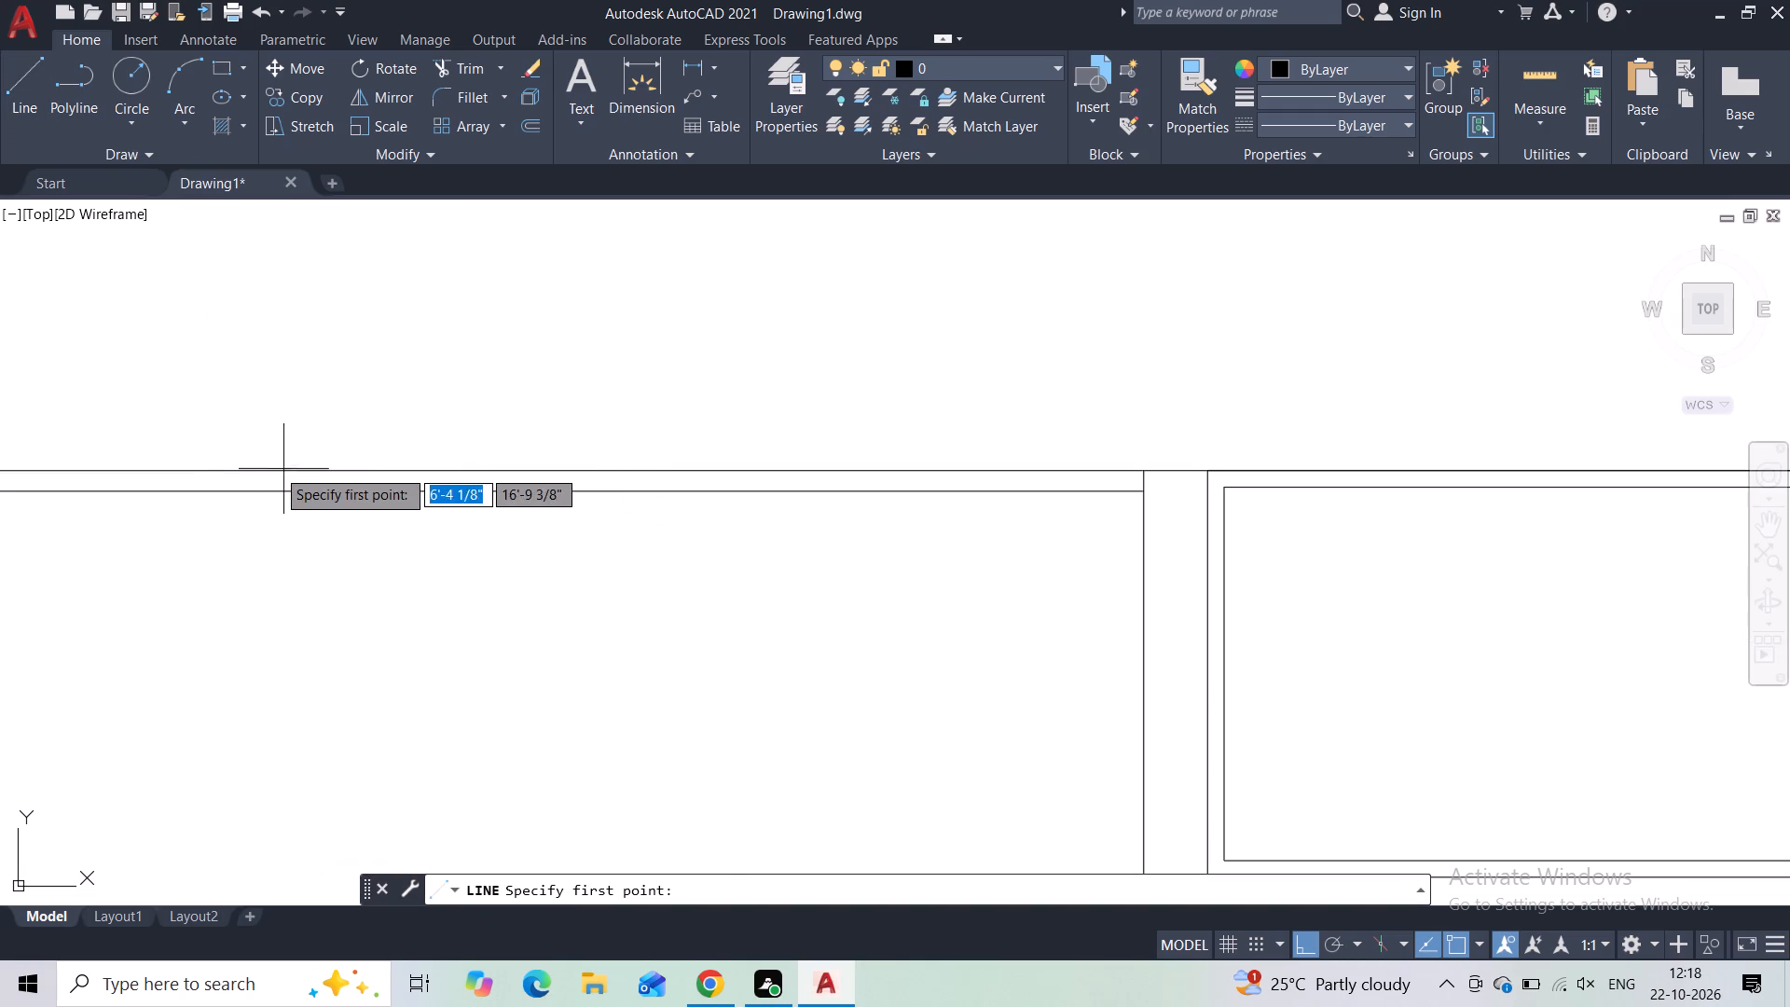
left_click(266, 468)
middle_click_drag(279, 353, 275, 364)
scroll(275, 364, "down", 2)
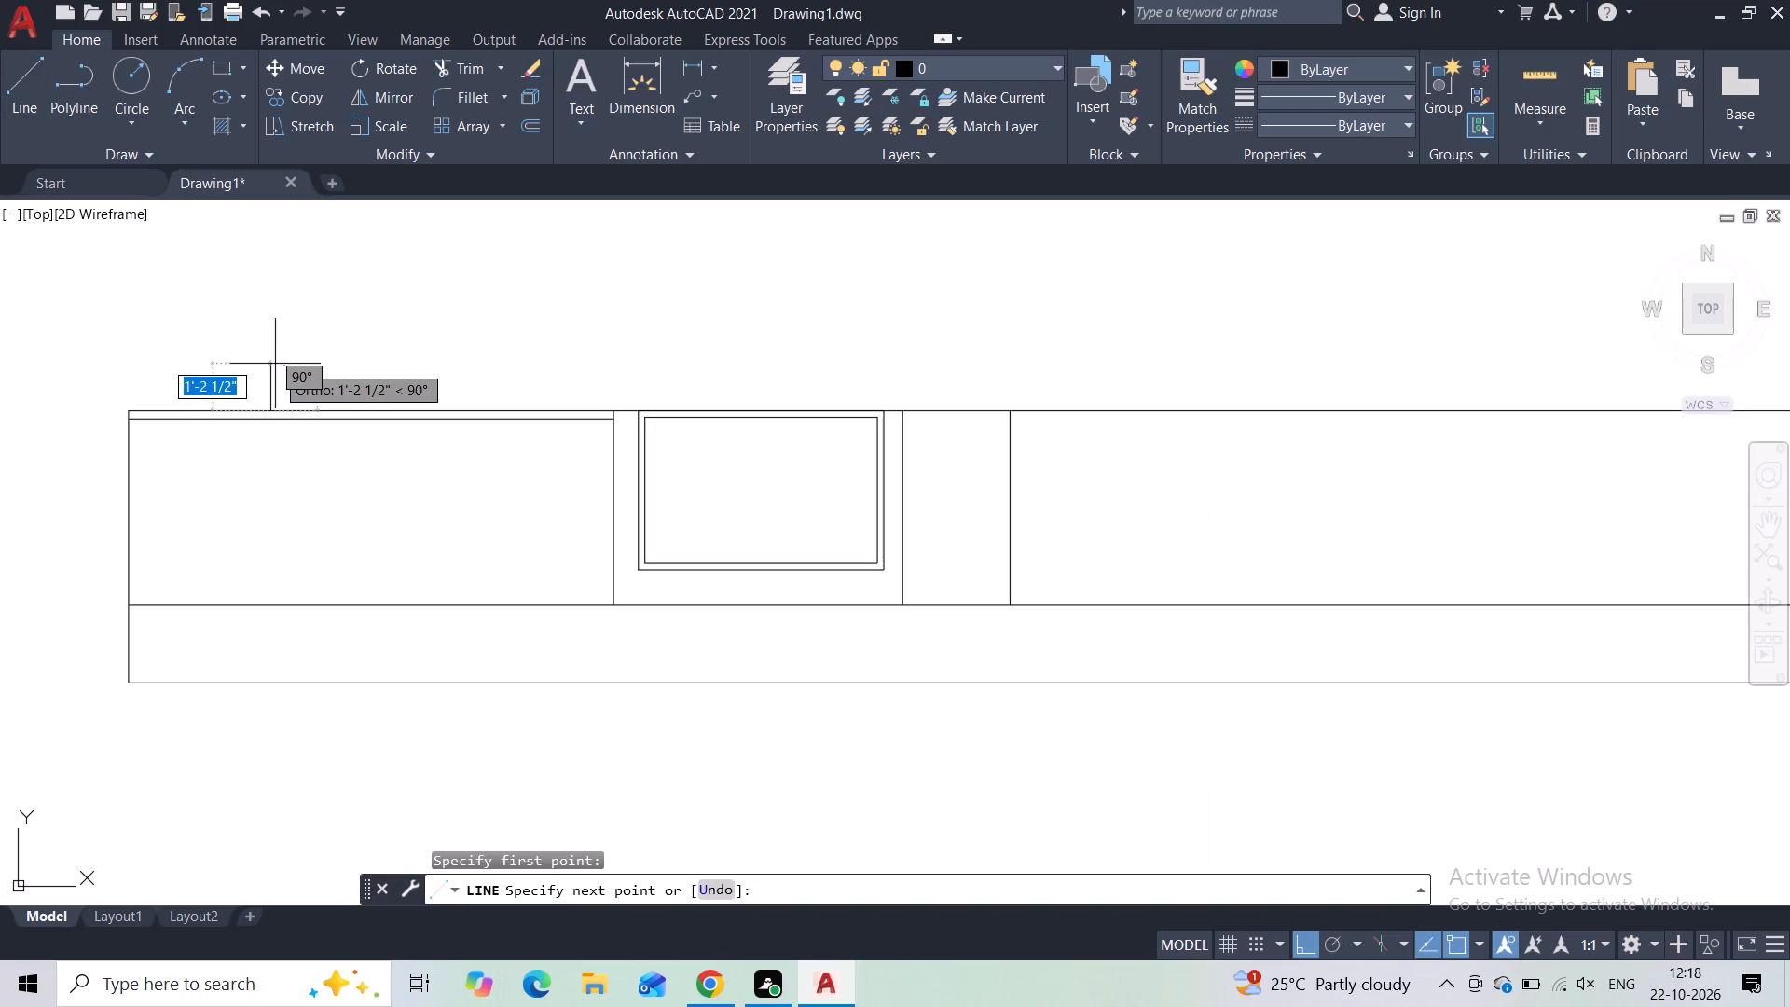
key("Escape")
Draw a 12' vertical line up from the band's top line near its left end, continuing into a long horizontal line to the right.
key("space")
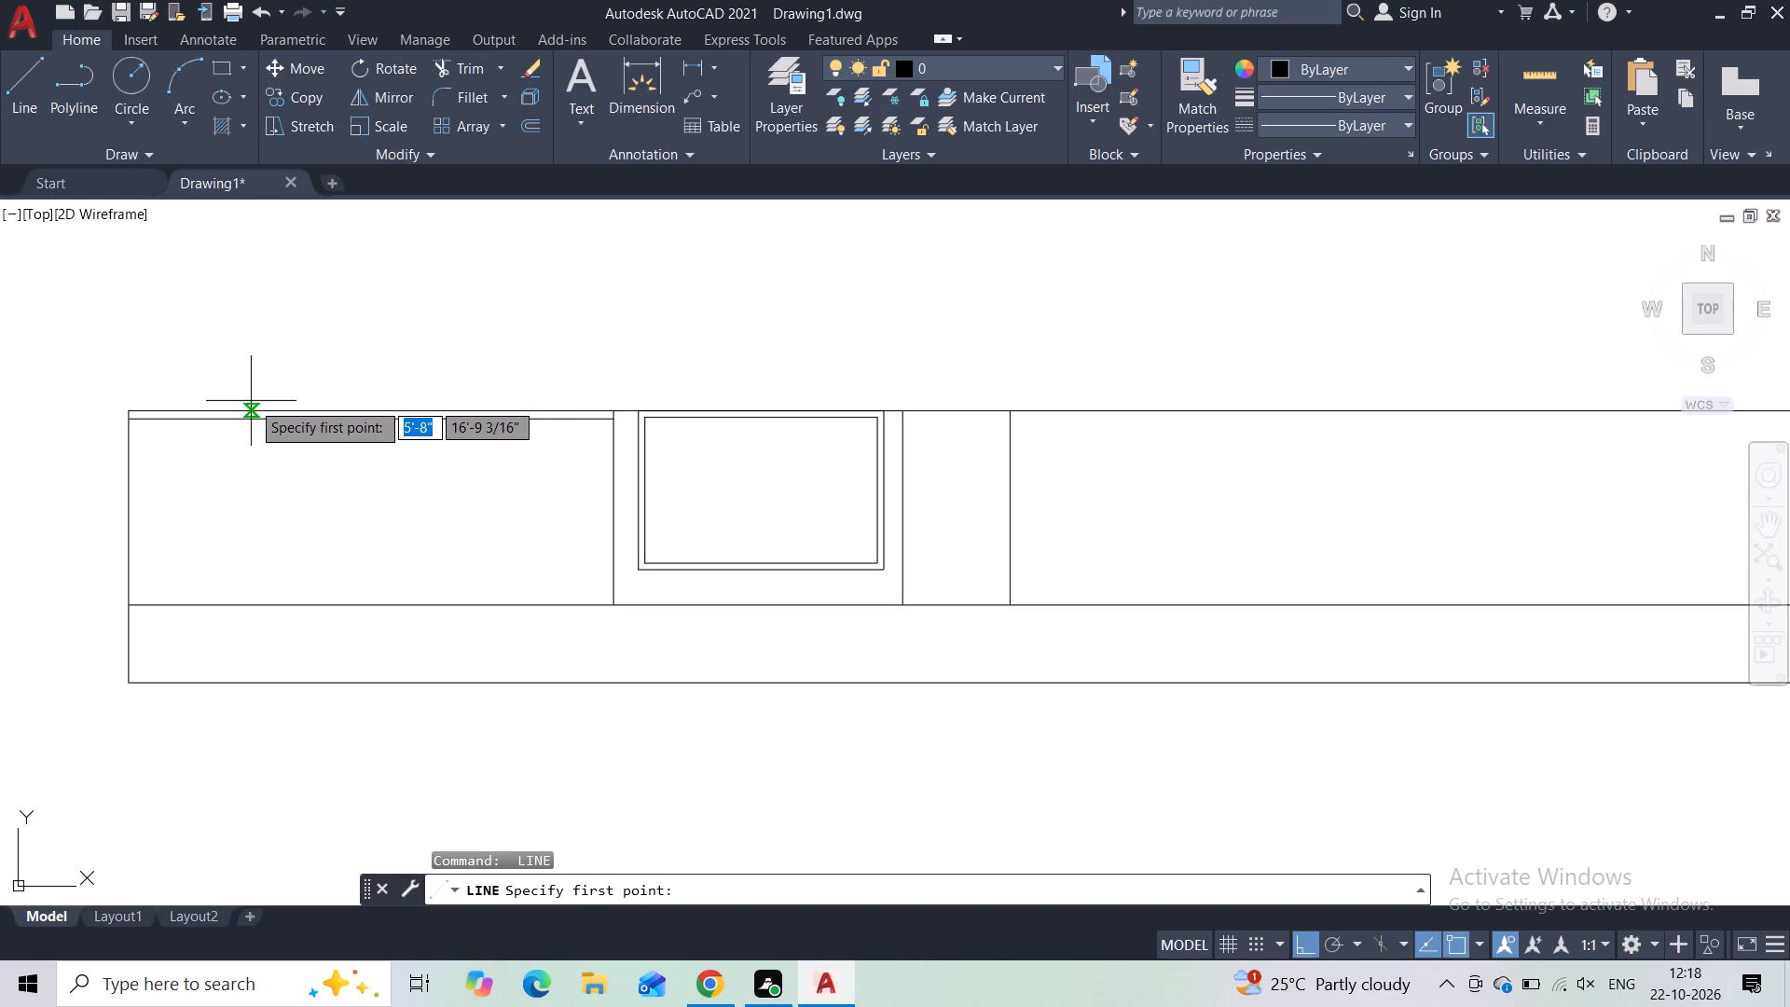
left_click(251, 401)
type("12")
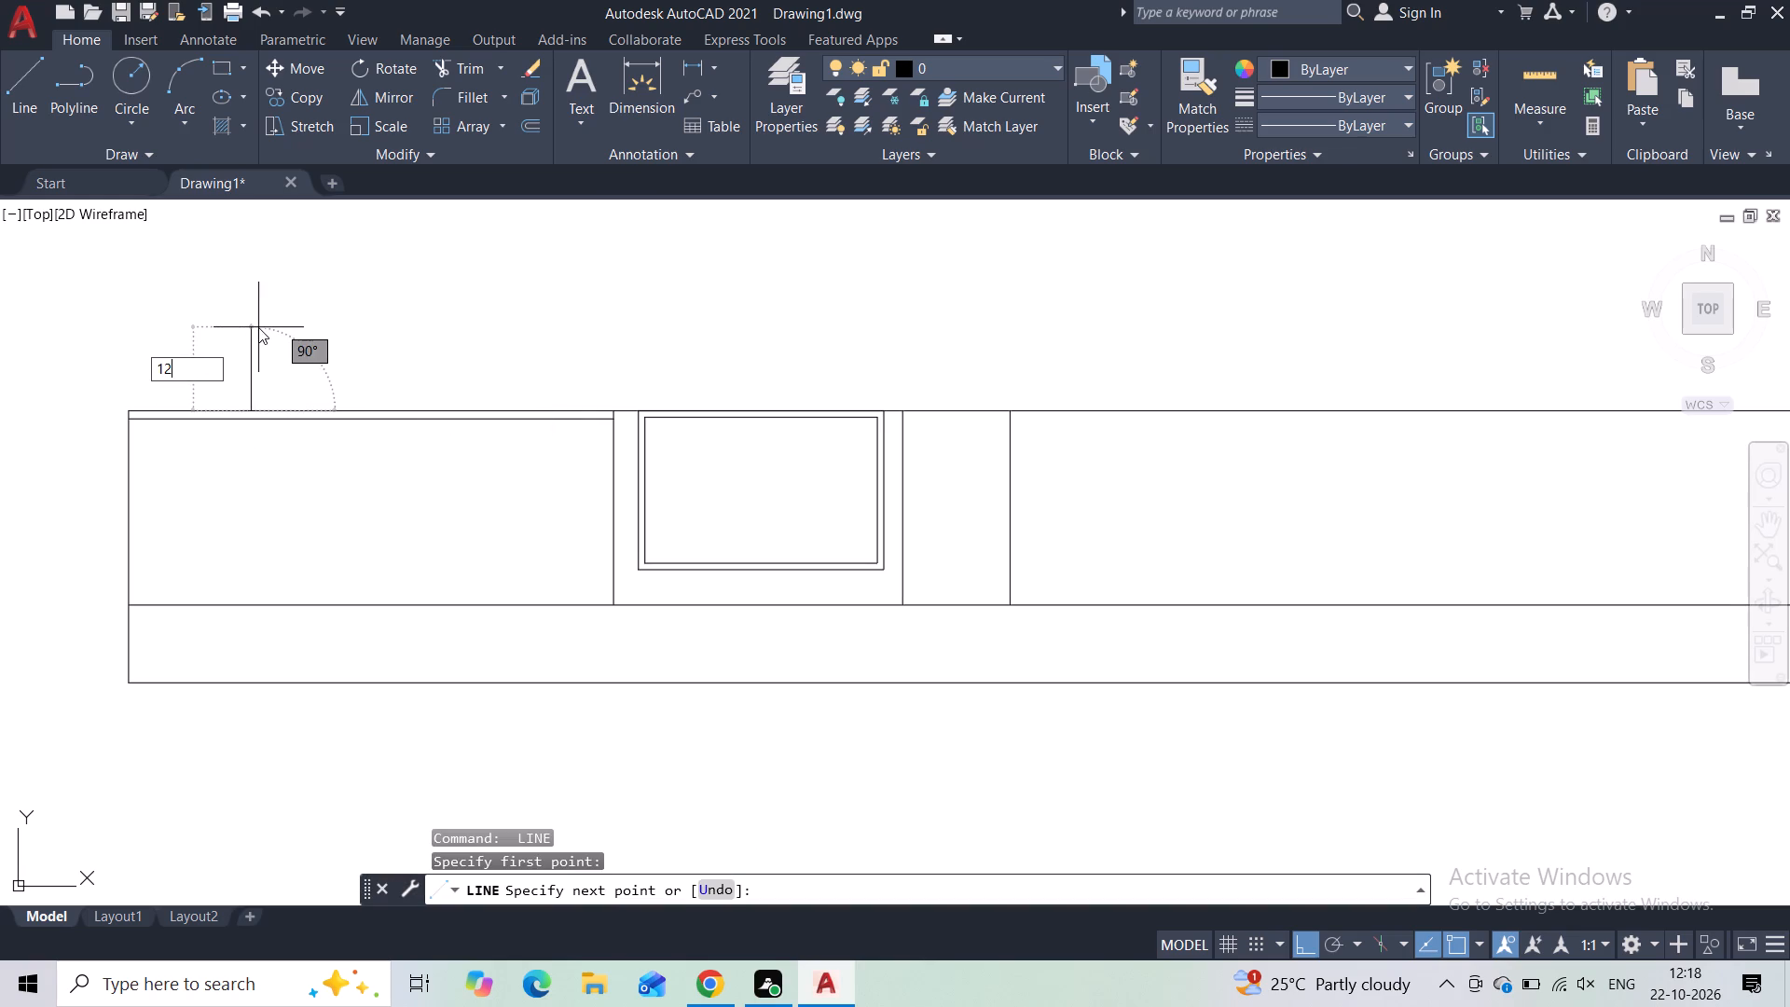
key("apostrophe")
key("Return")
scroll(263, 316, "down", 2)
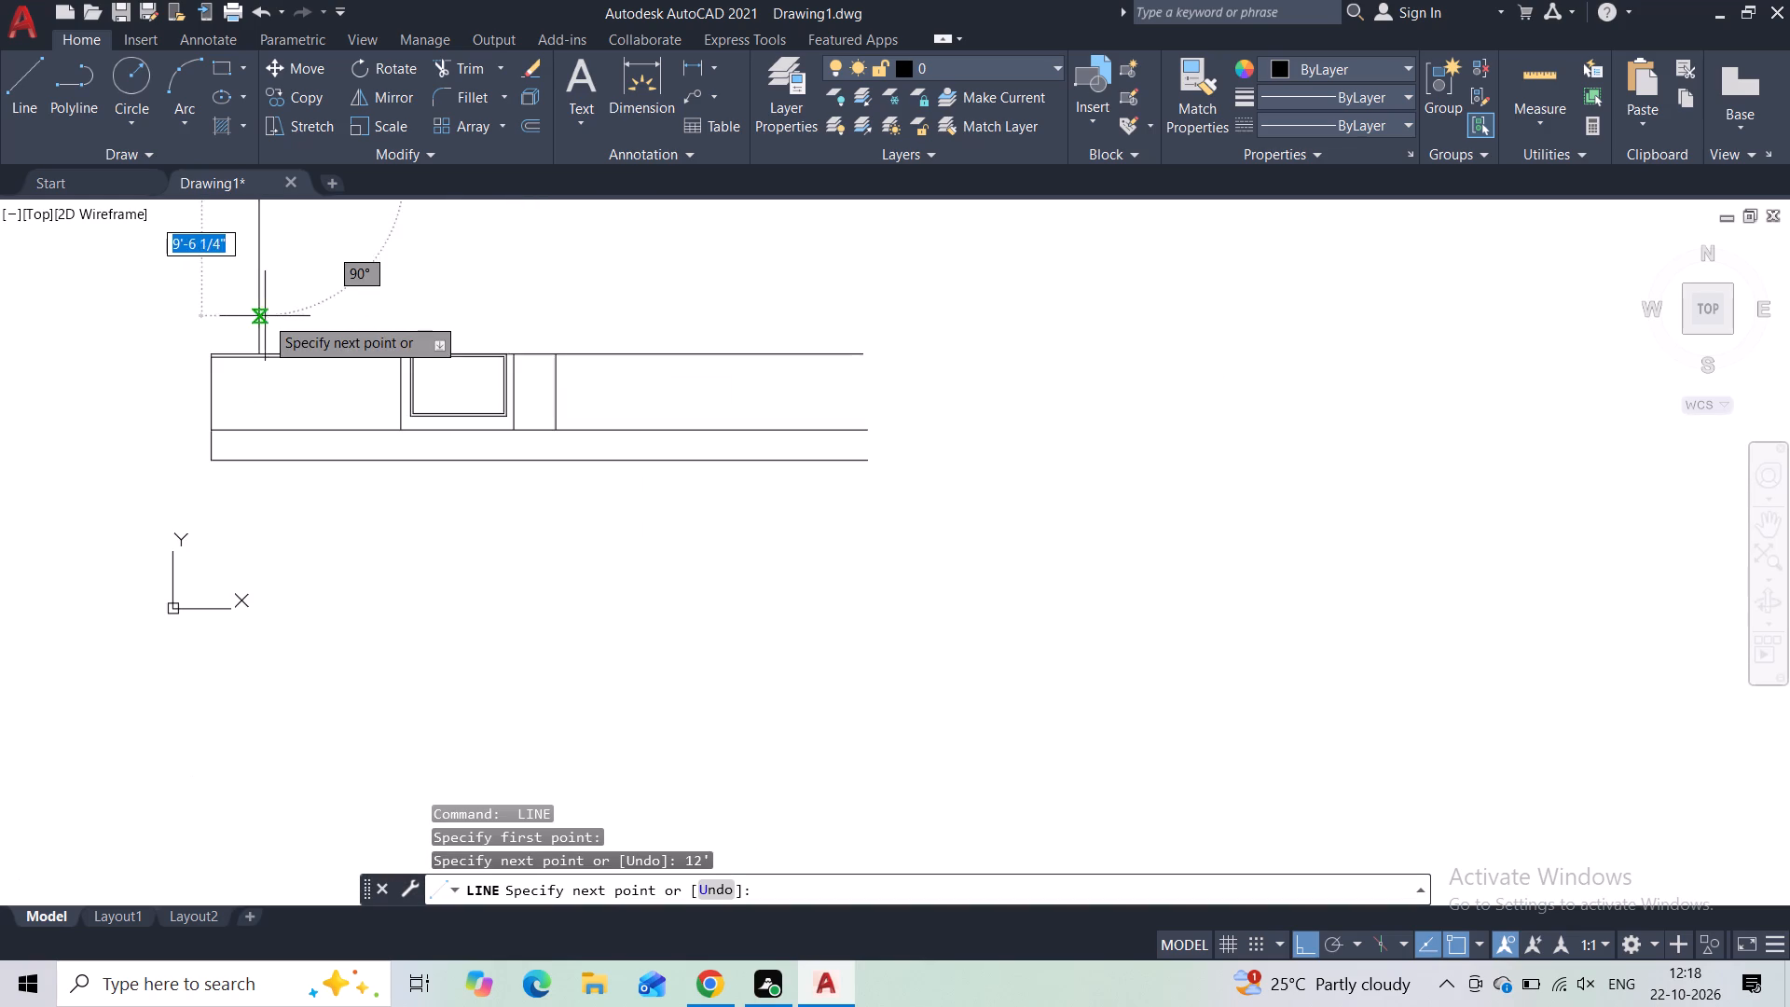
middle_click_drag(359, 252, 324, 490)
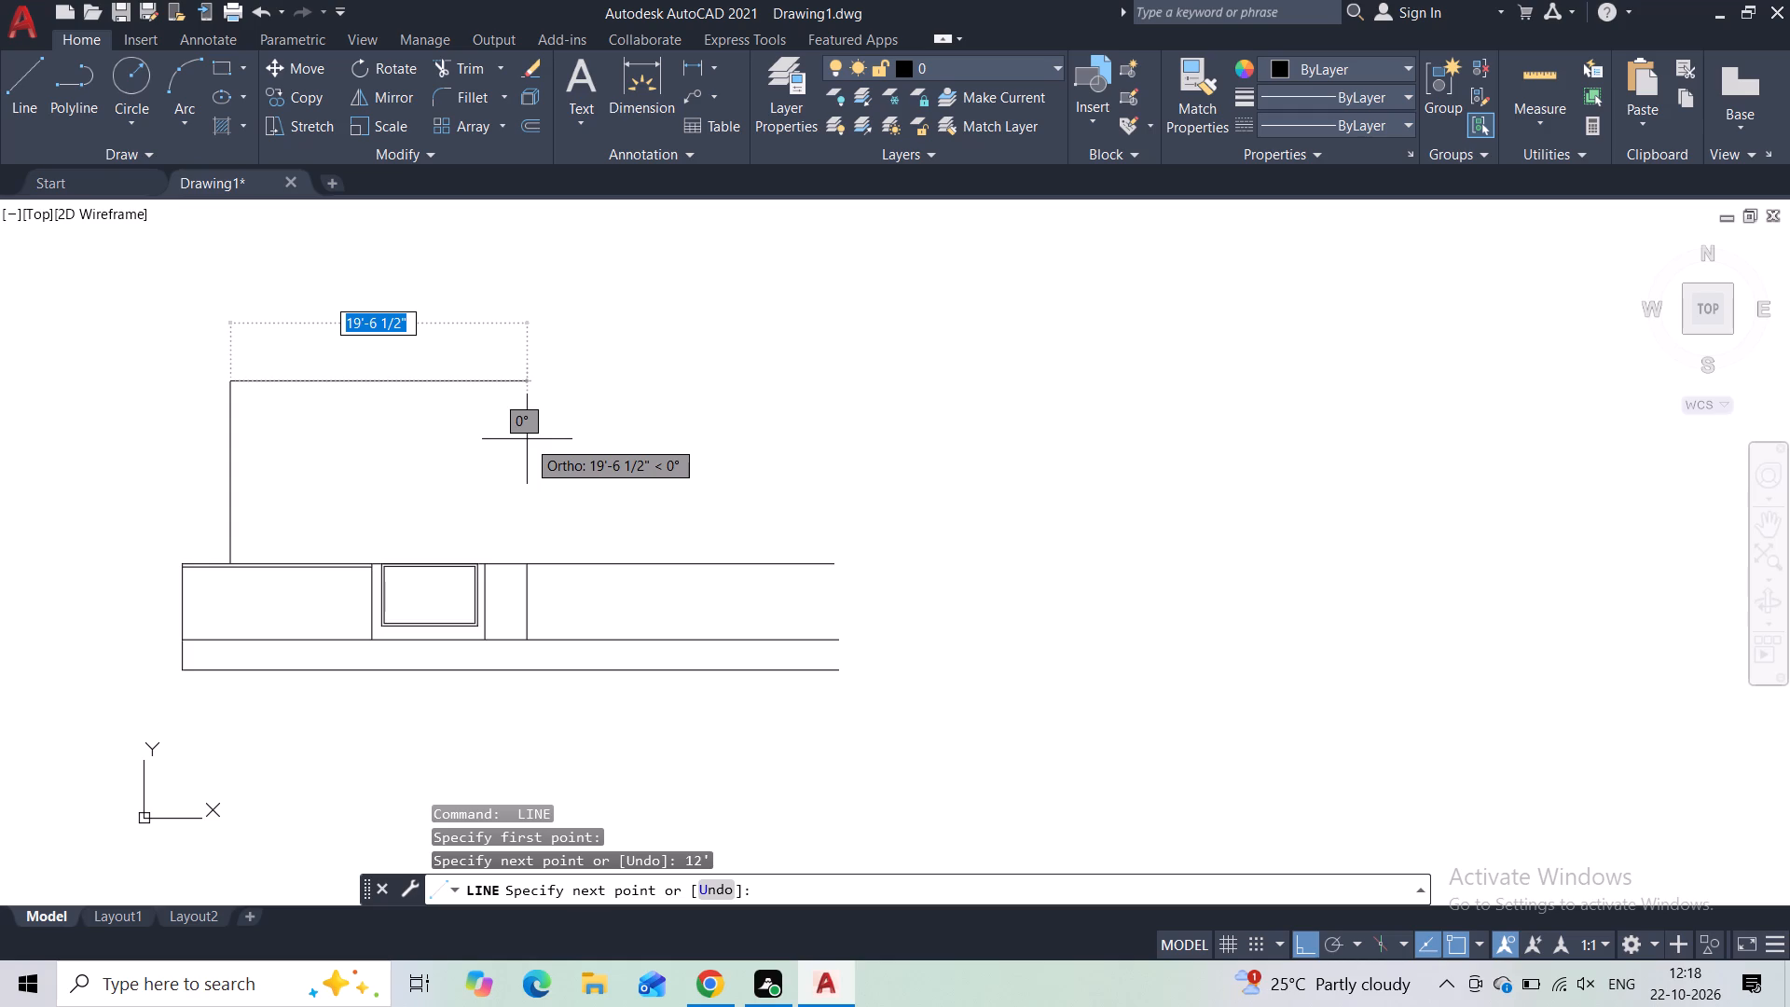
left_click(888, 421)
key("Escape")
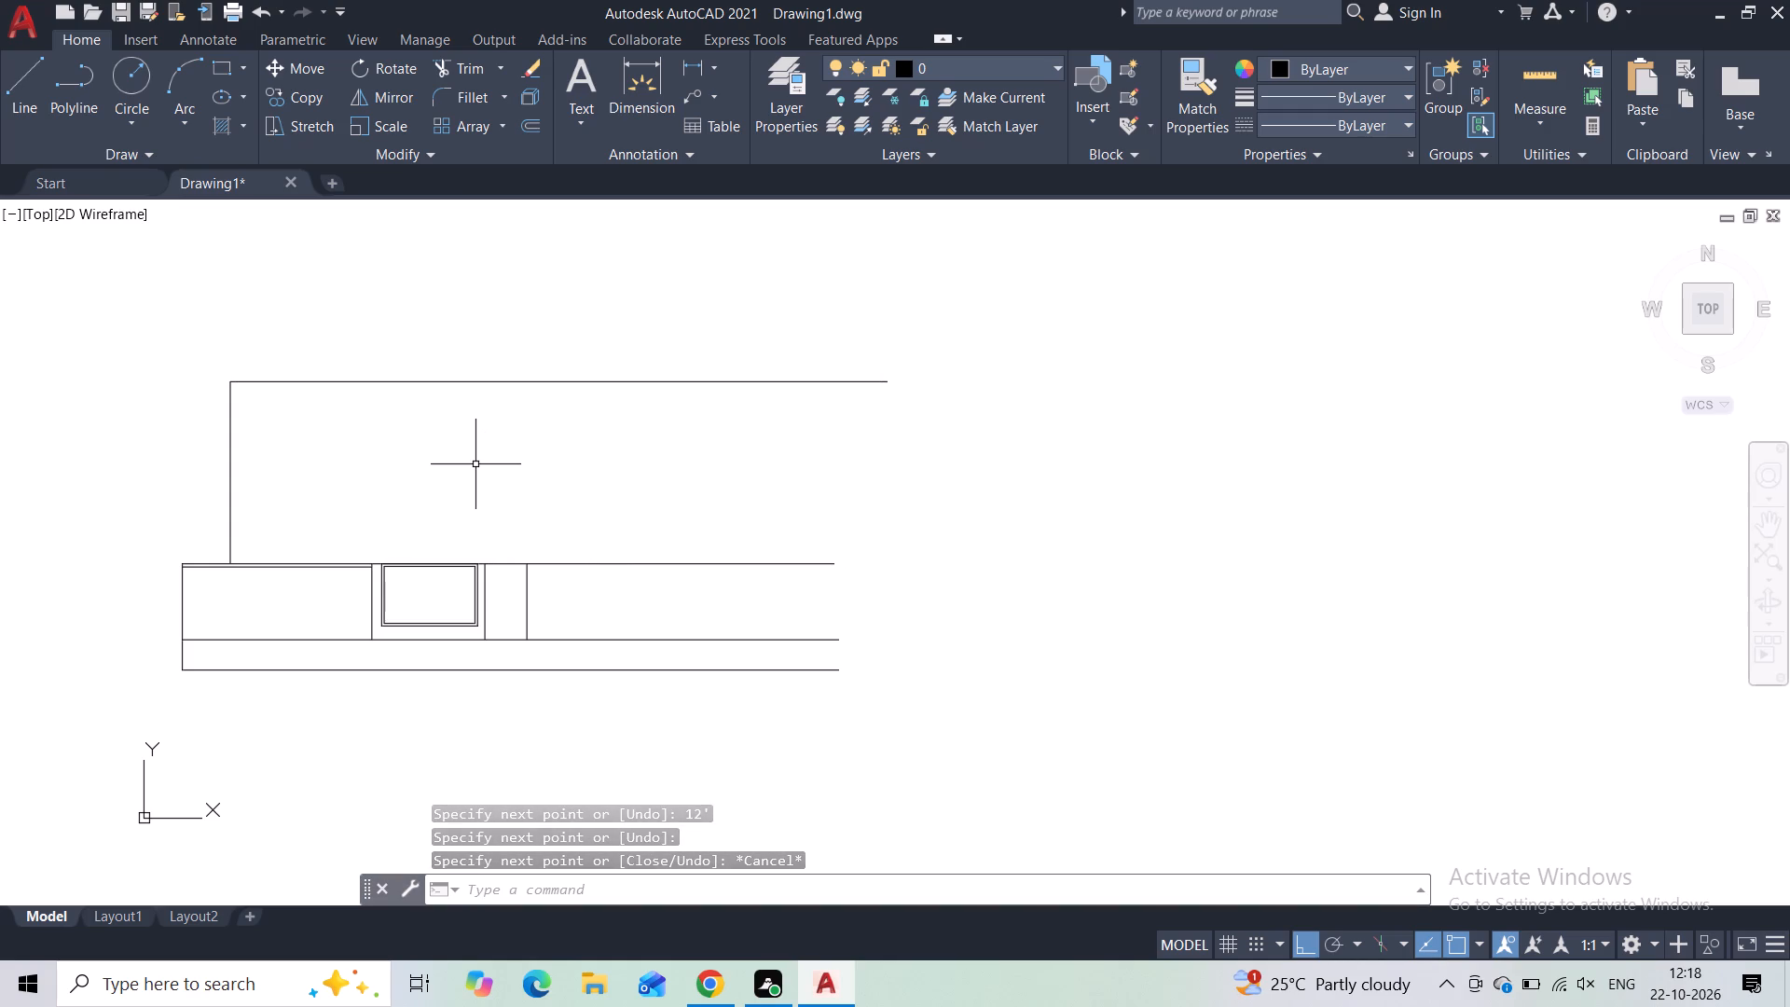
Draw a vertical divider through the upper structure down to the band's top line, about 4' right of its left edge.
left_click(21, 67)
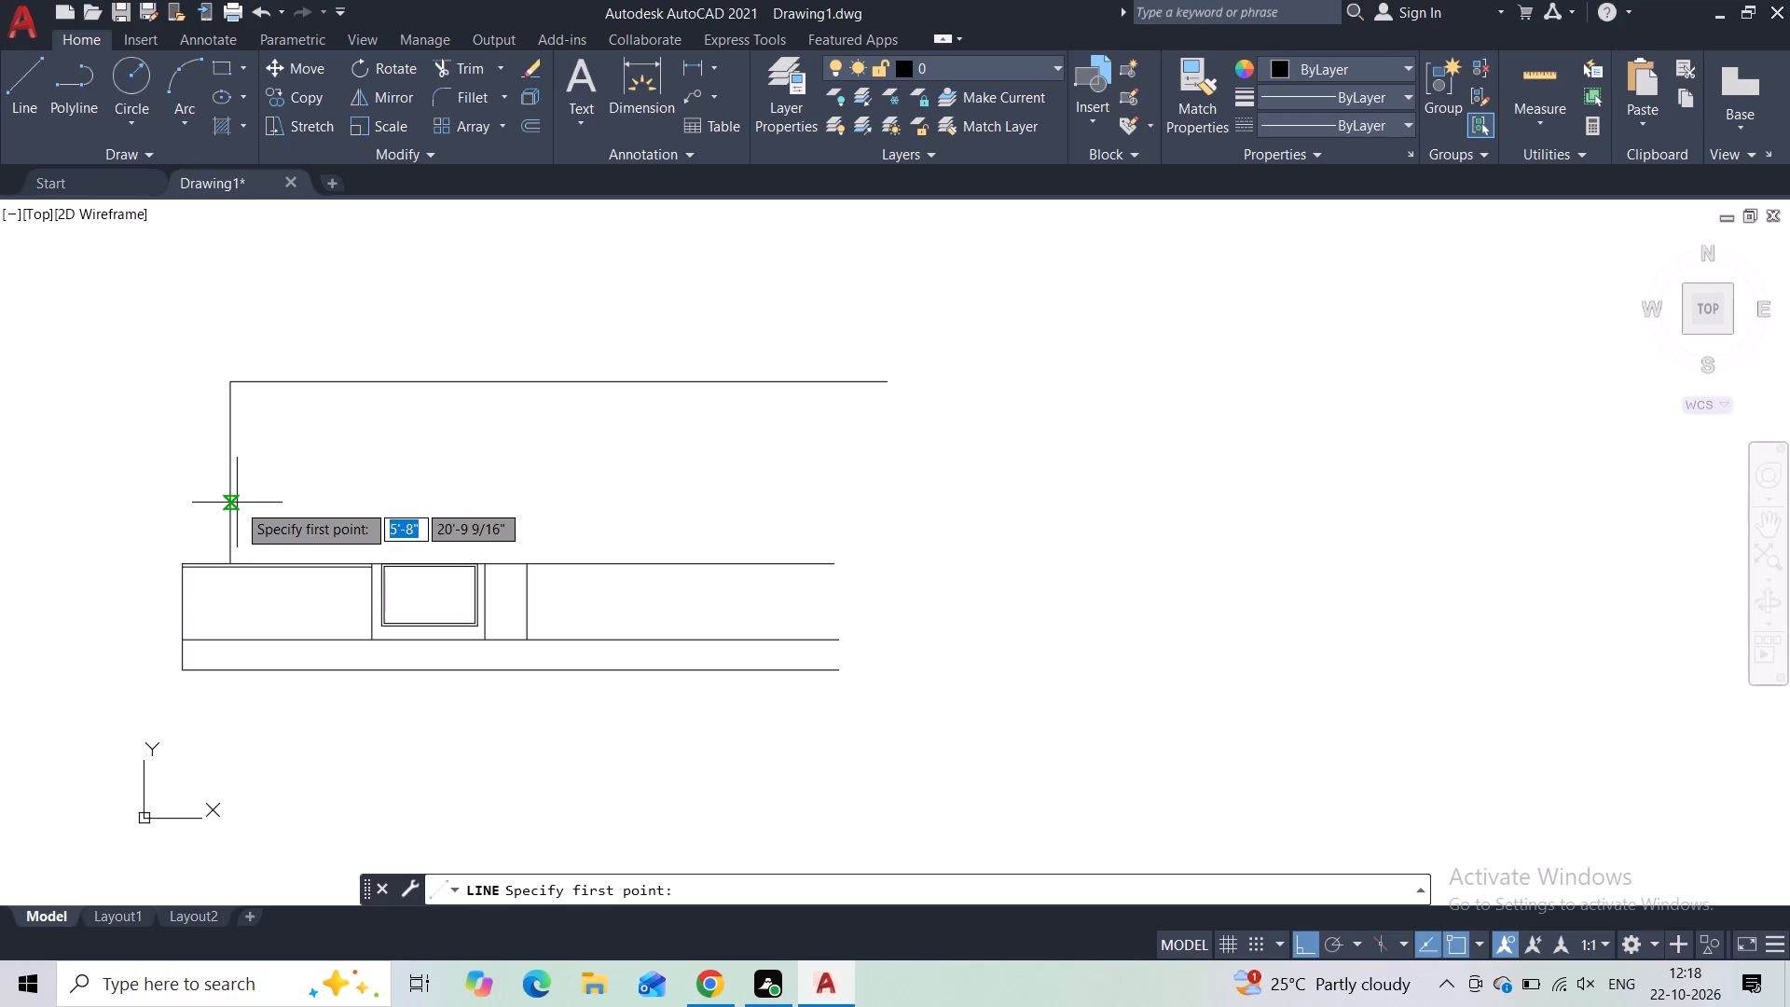
scroll(241, 487, "up", 2)
scroll(289, 479, "down", 2)
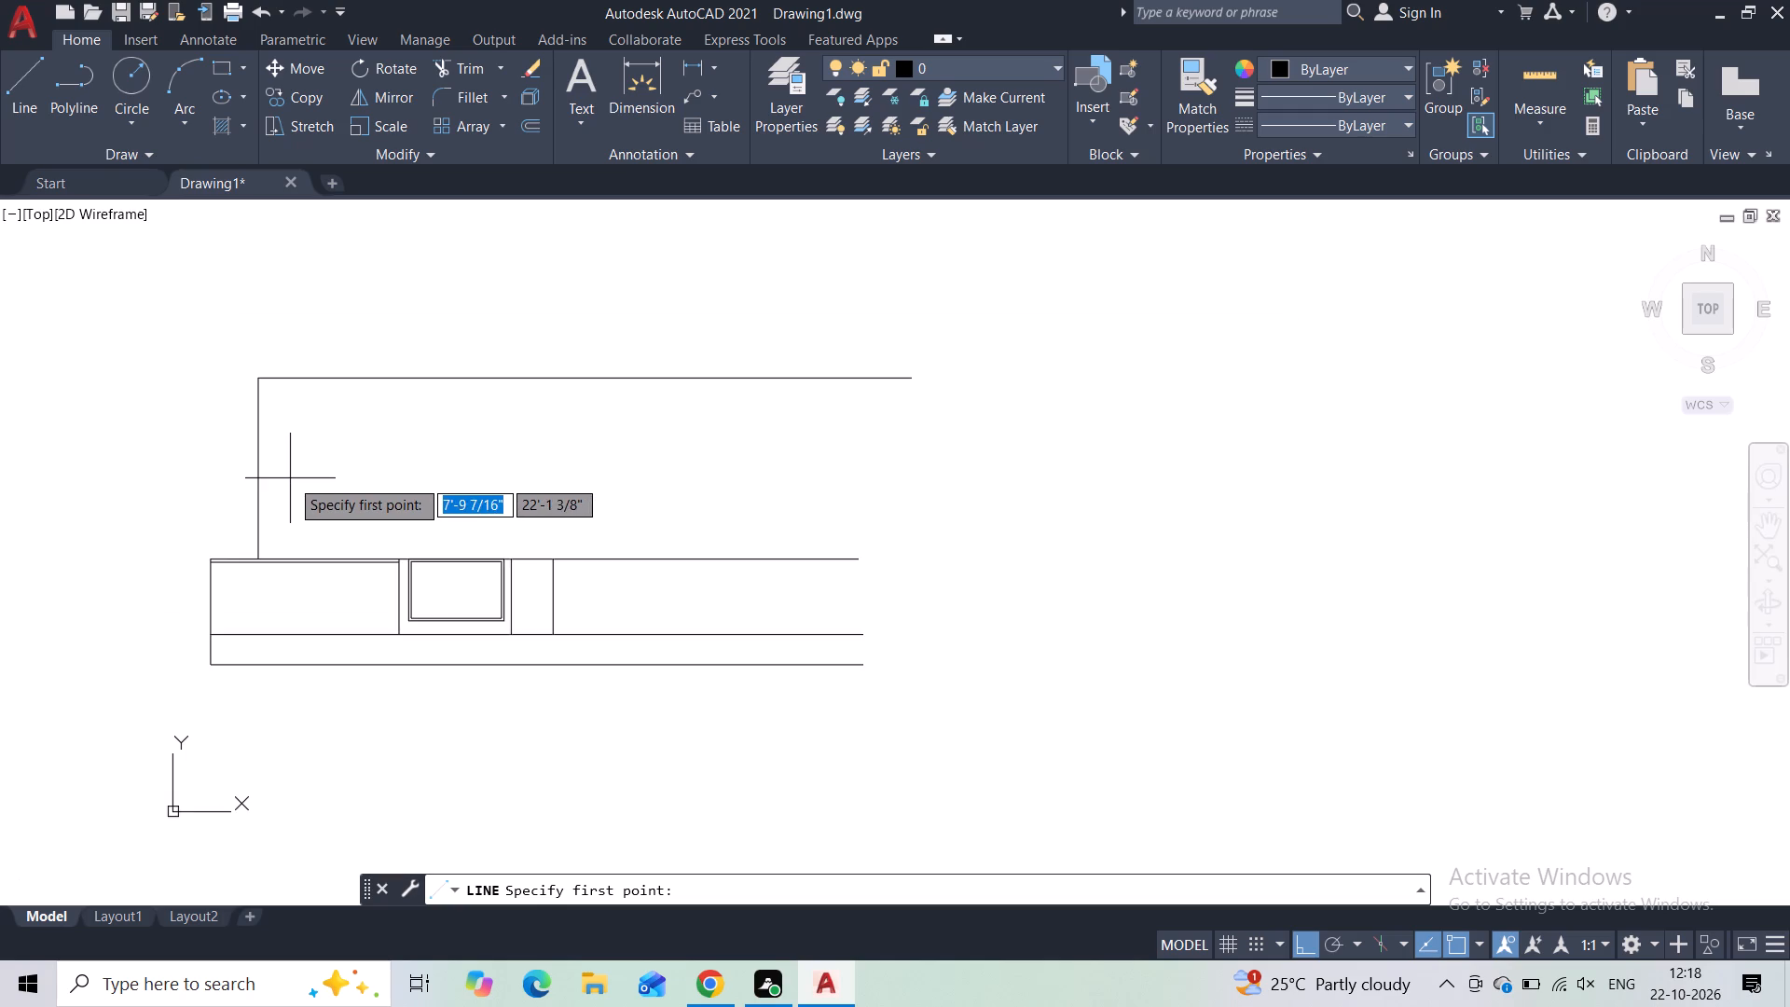
scroll(290, 478, "up", 1)
middle_click_drag(290, 464, 348, 525)
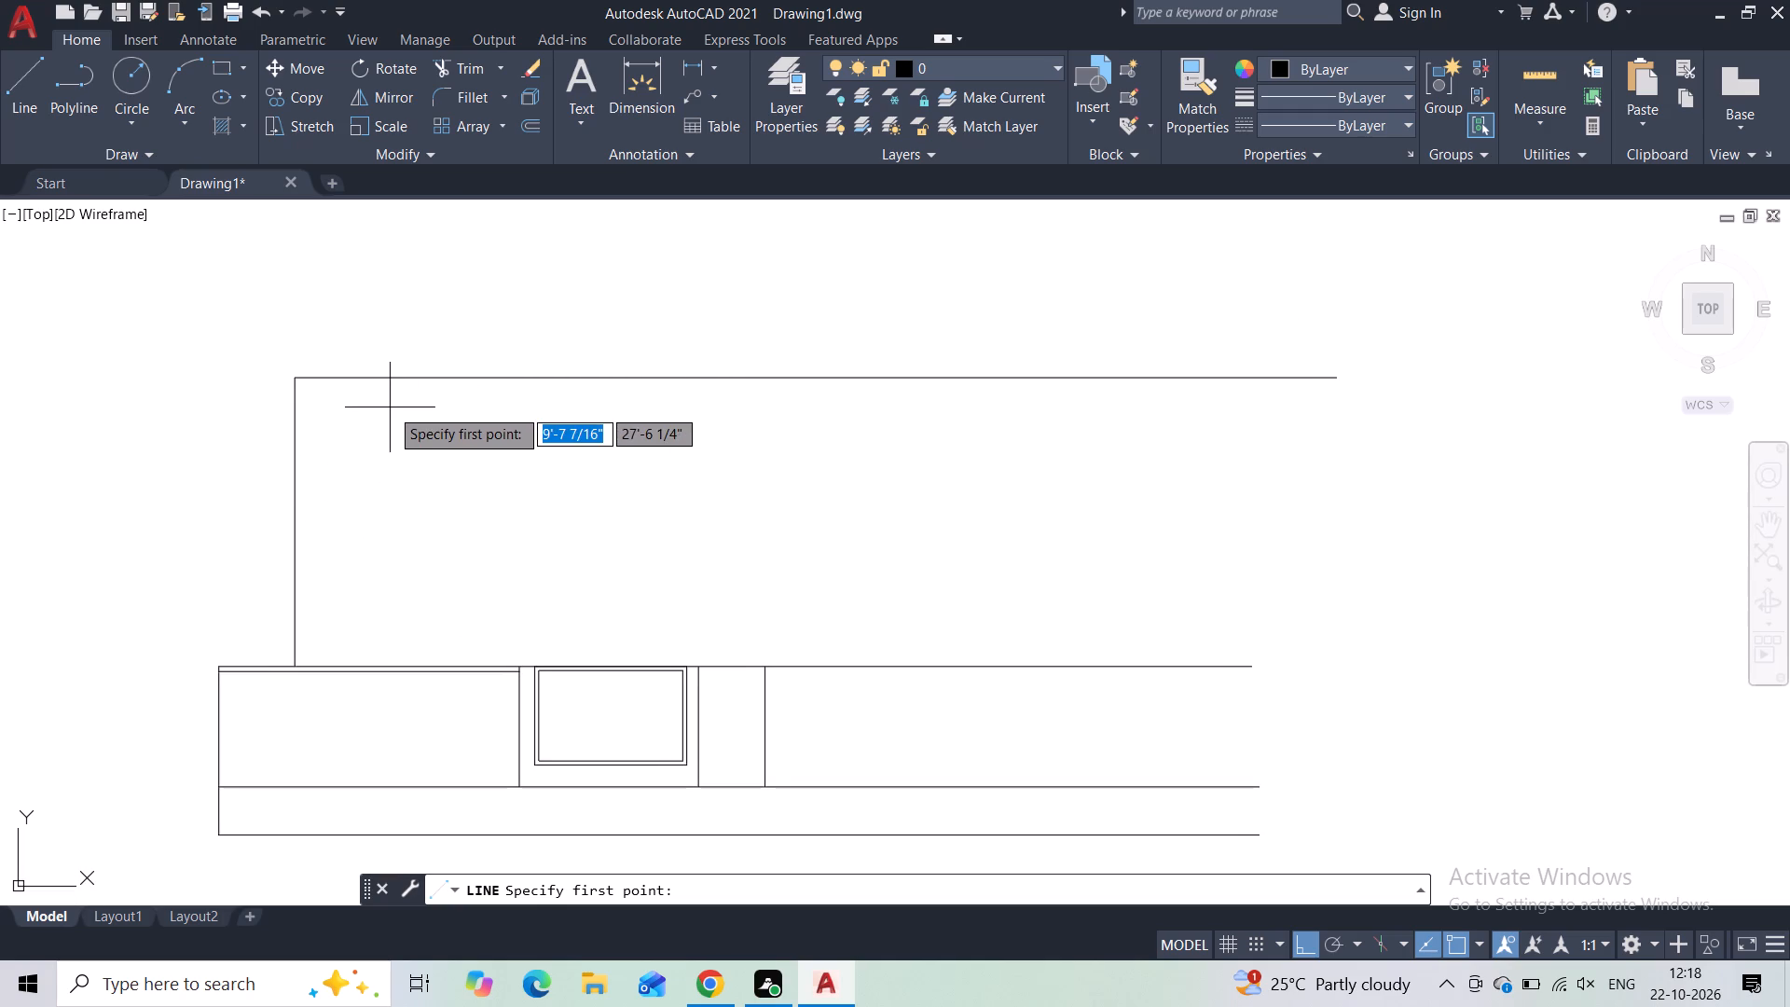
left_click(388, 380)
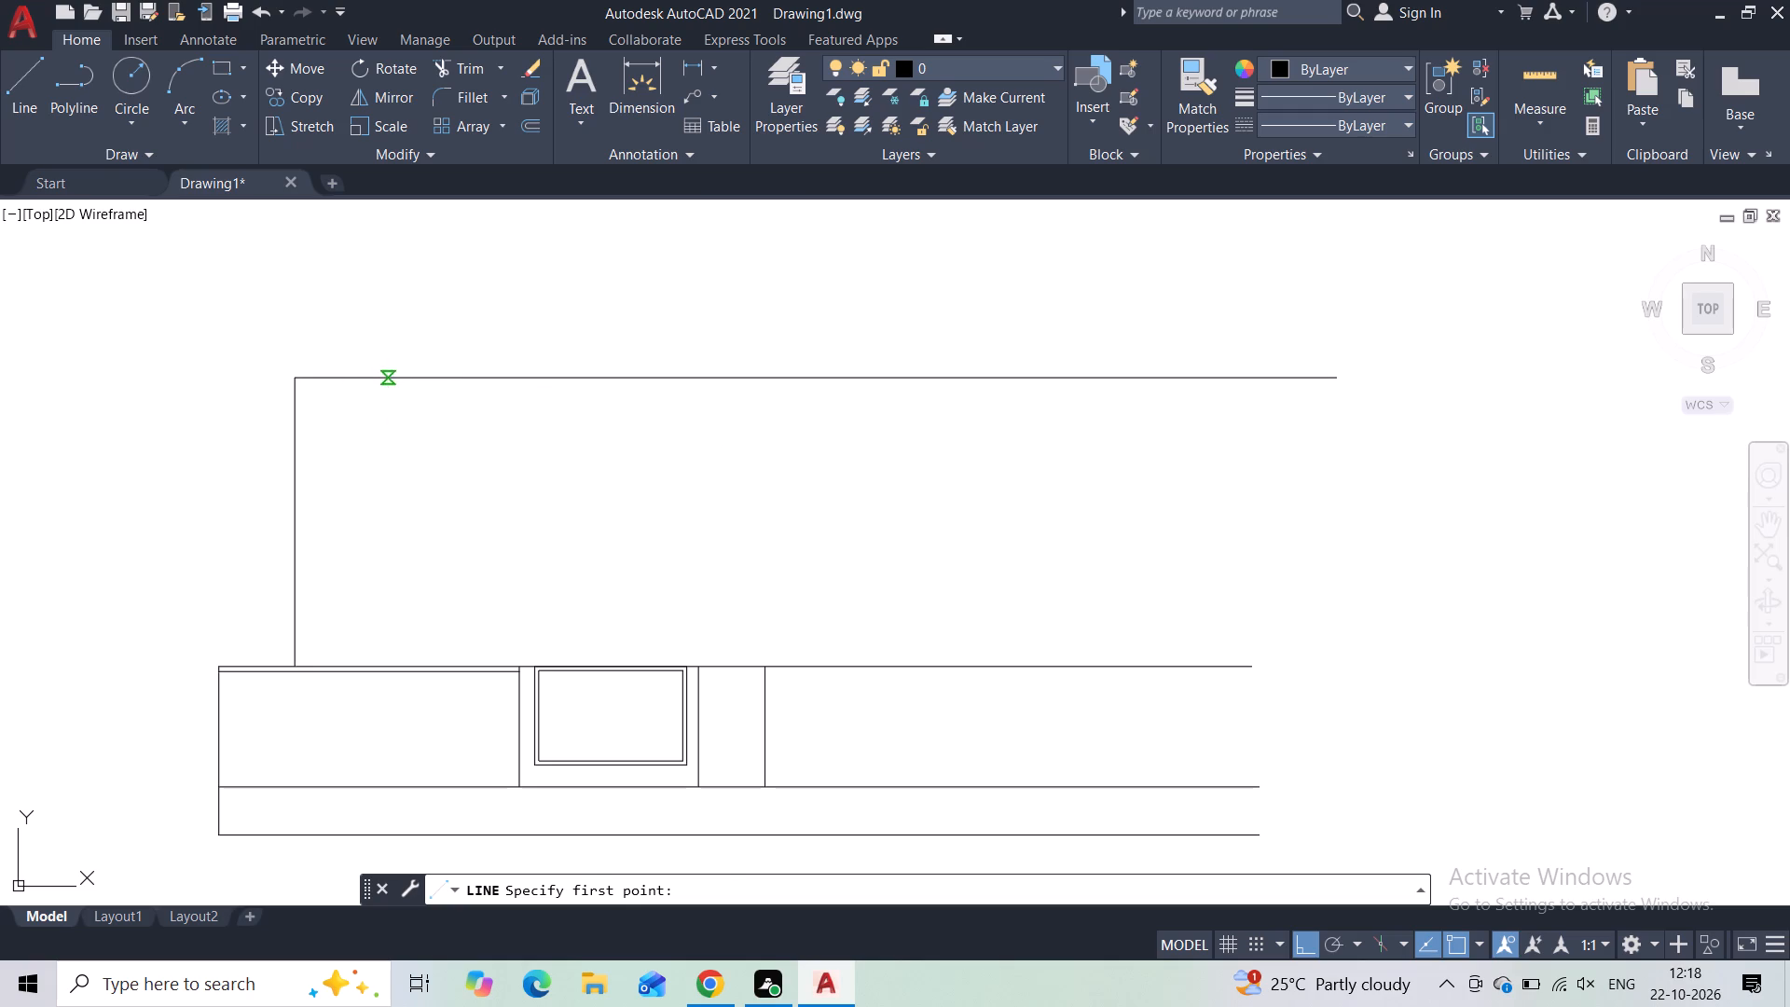
left_click(378, 666)
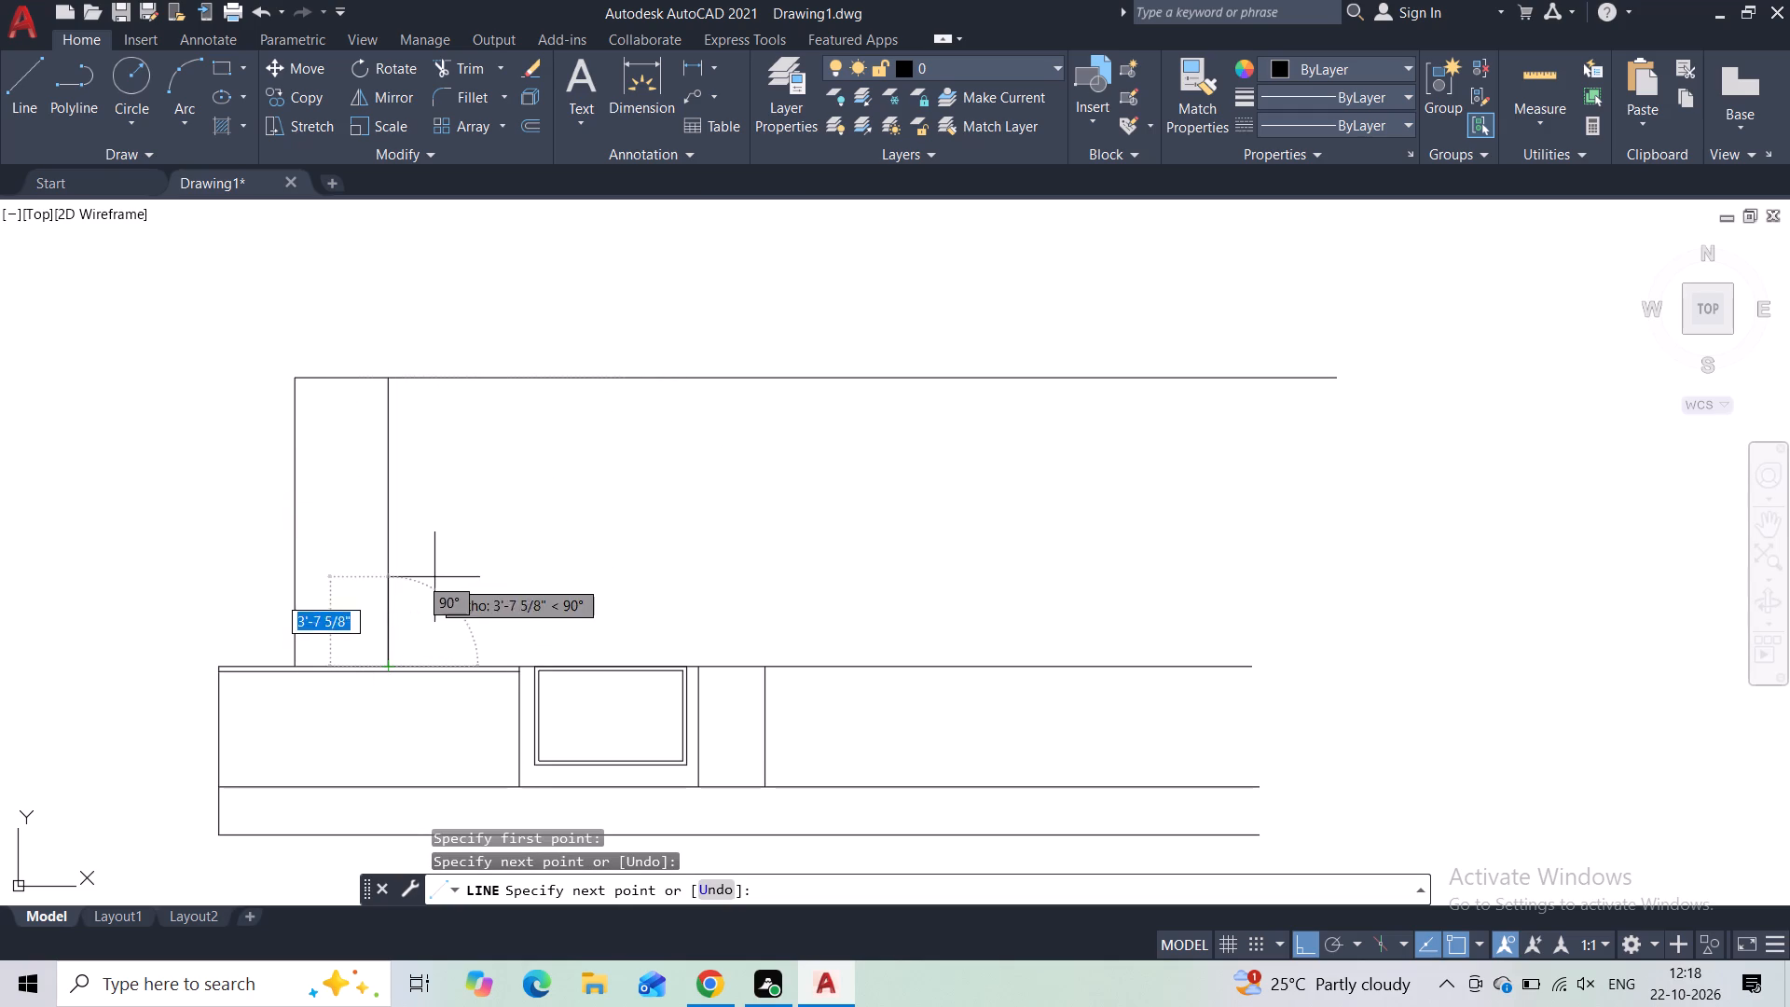
key("Escape")
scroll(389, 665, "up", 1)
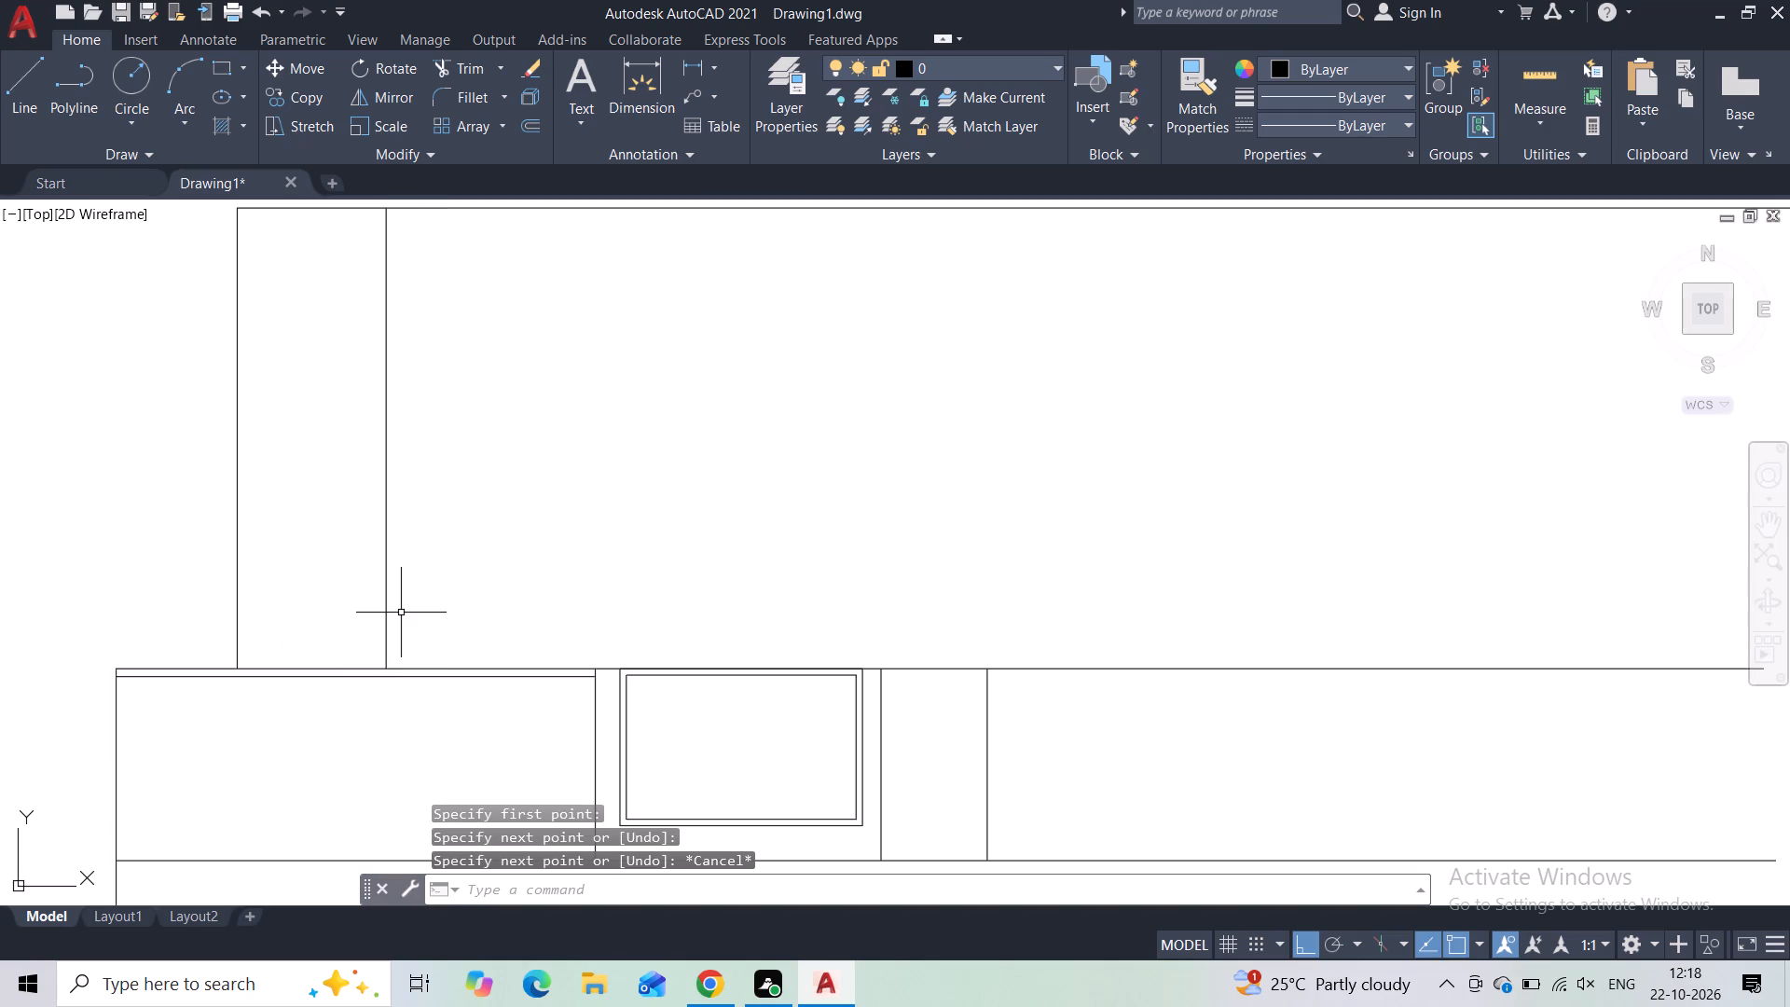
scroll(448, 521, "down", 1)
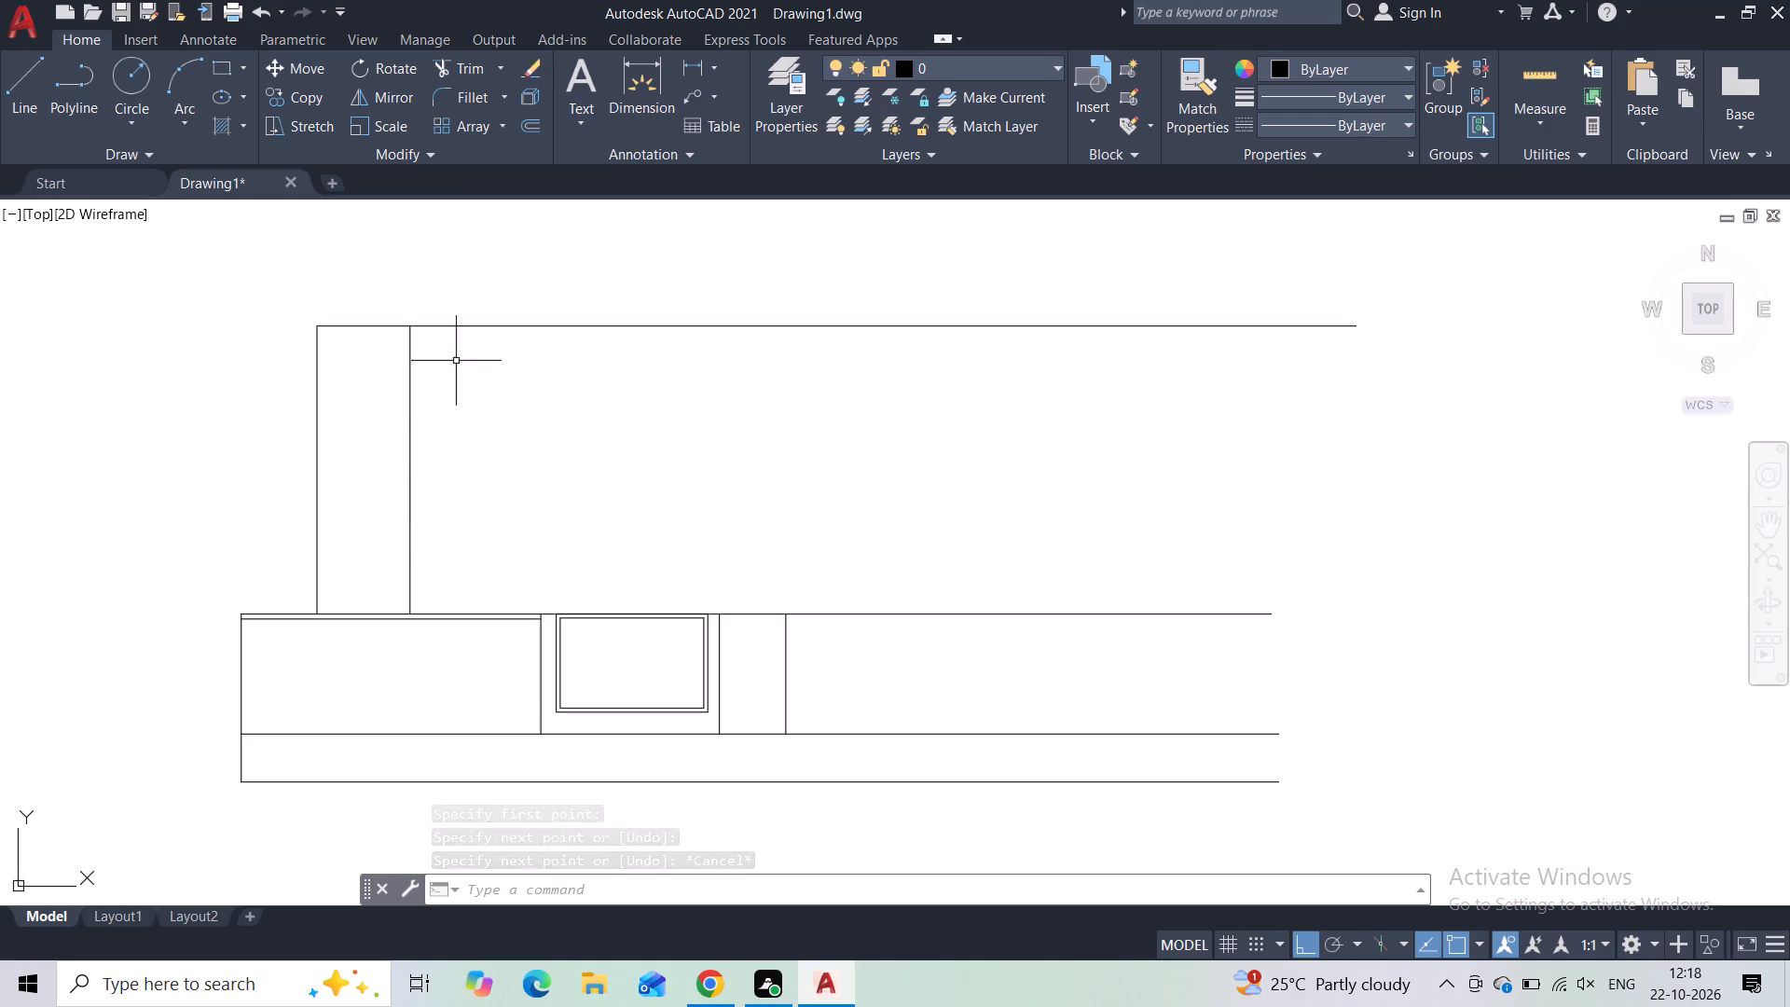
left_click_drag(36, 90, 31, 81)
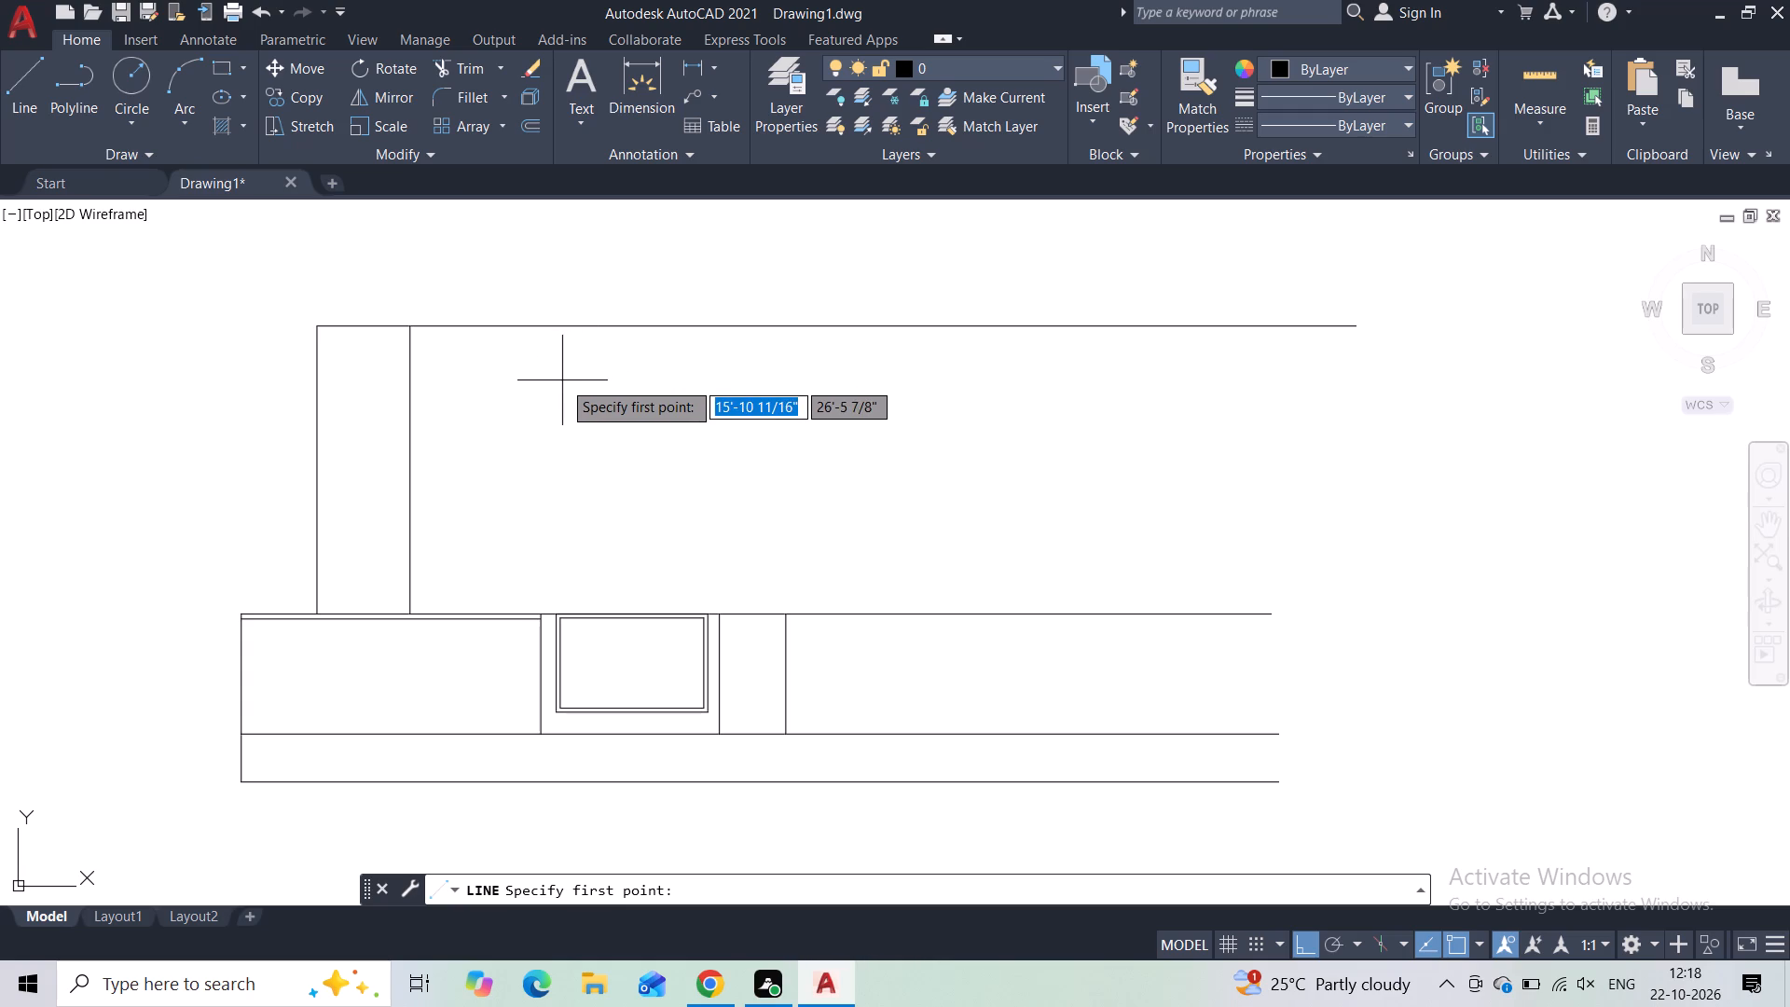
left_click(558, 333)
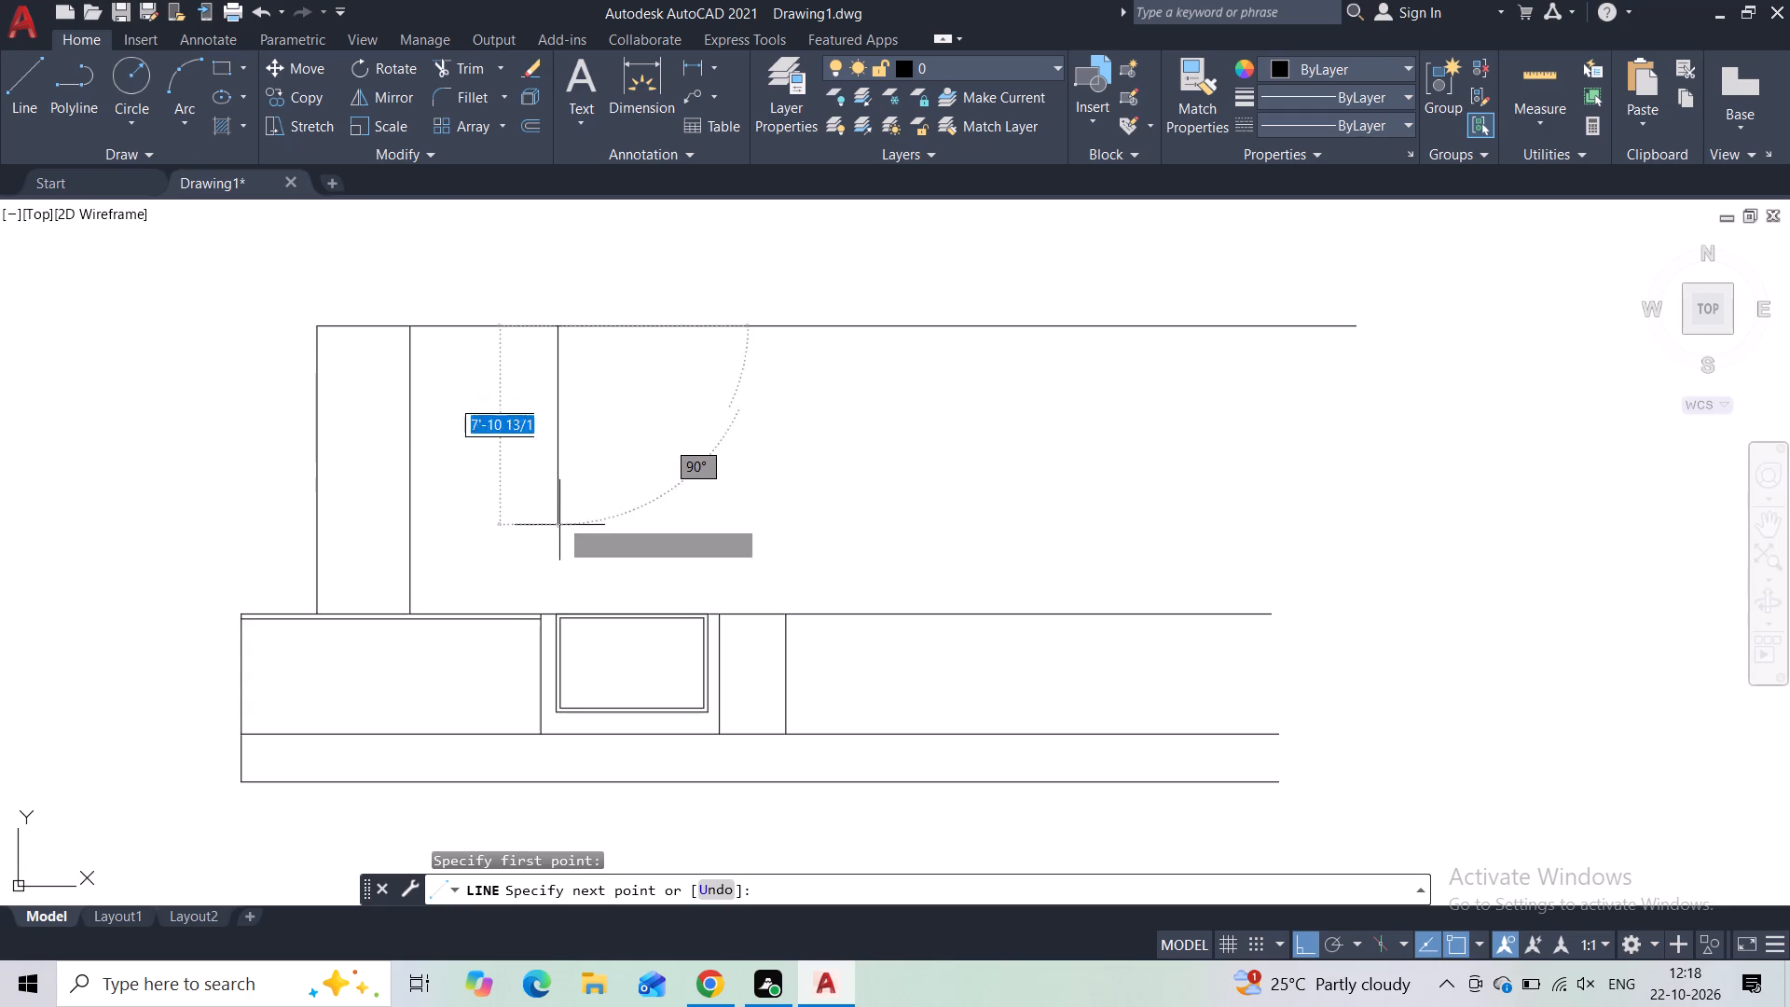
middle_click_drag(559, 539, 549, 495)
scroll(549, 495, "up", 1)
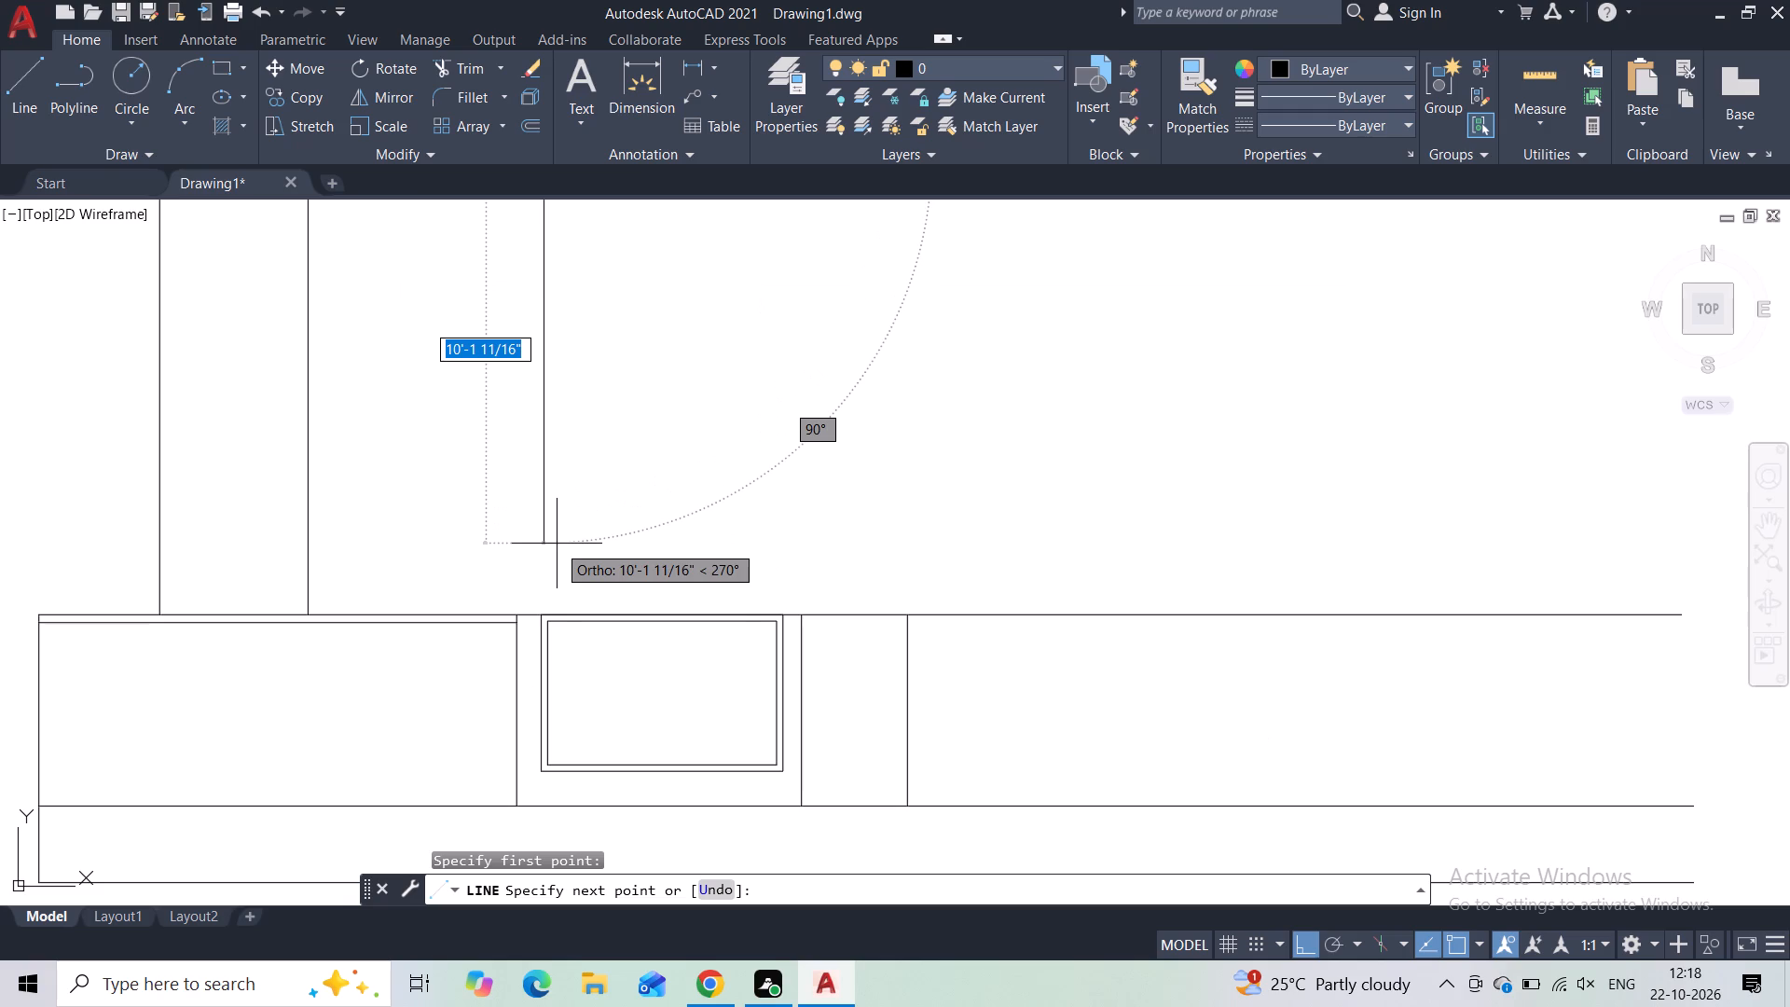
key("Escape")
Draw a second full-height vertical divider in the upper structure, ending above the left part of the framed rectangle.
middle_click_drag(581, 475, 497, 639)
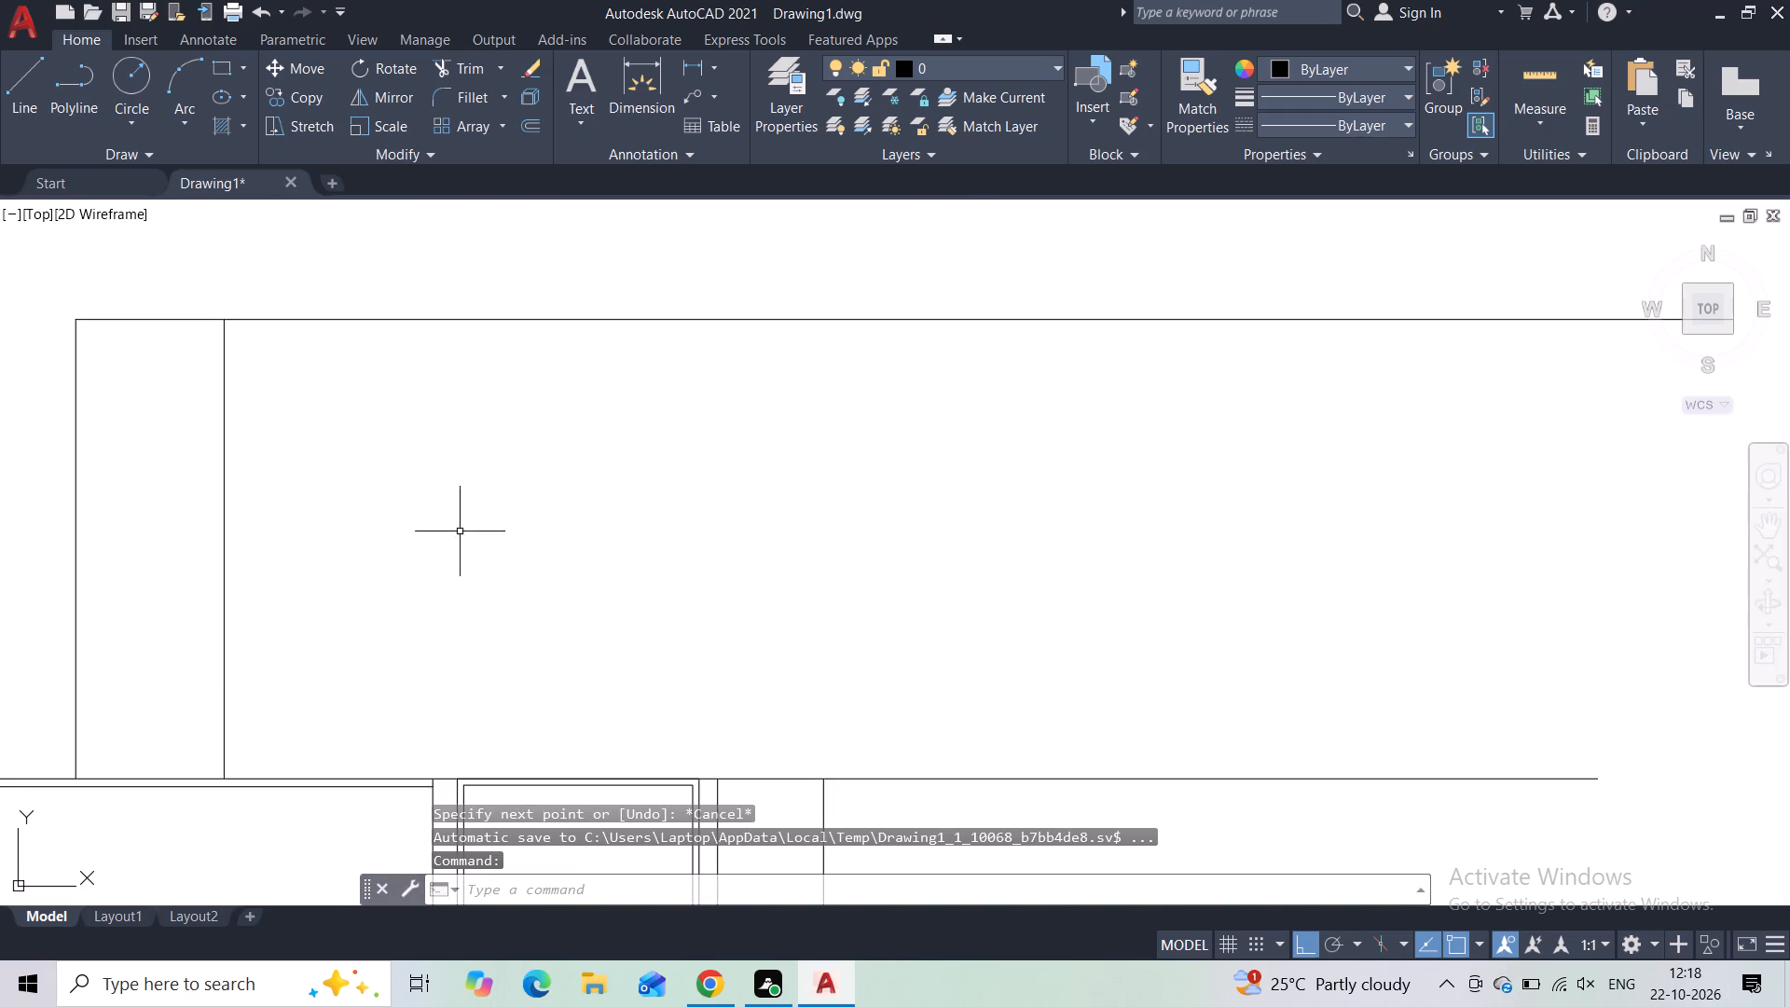
left_click(23, 112)
middle_click_drag(425, 551, 425, 549)
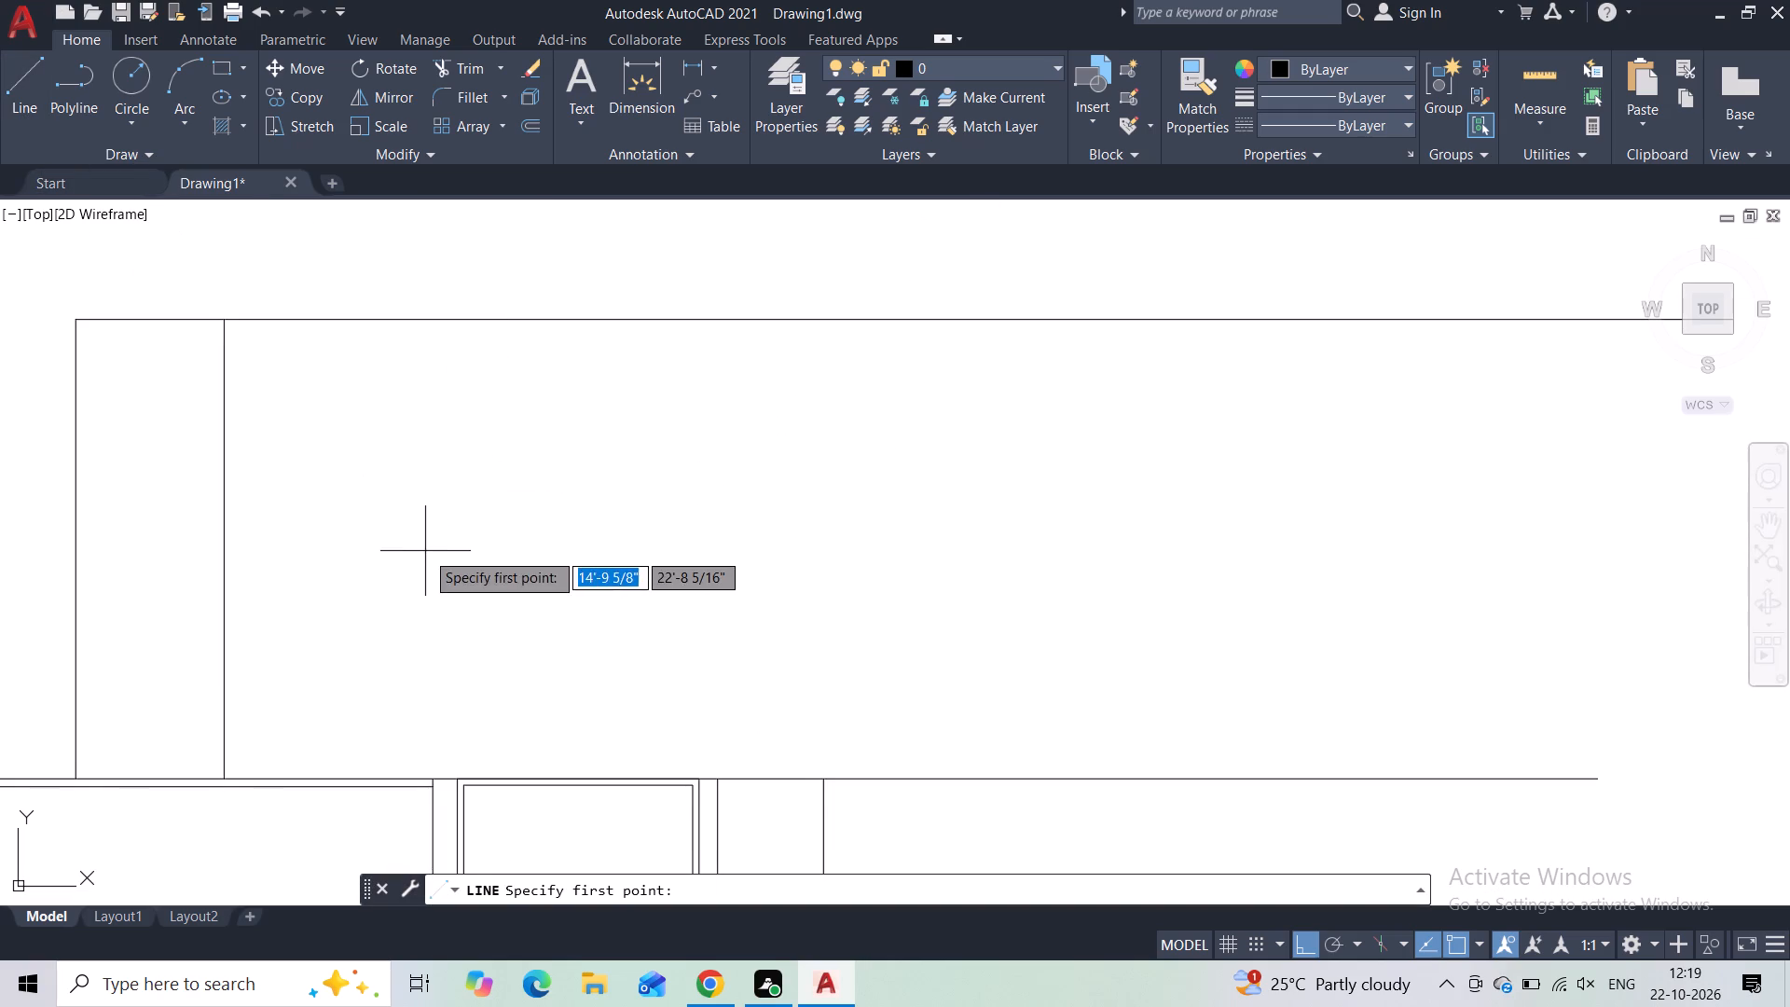
middle_click_drag(425, 549, 422, 456)
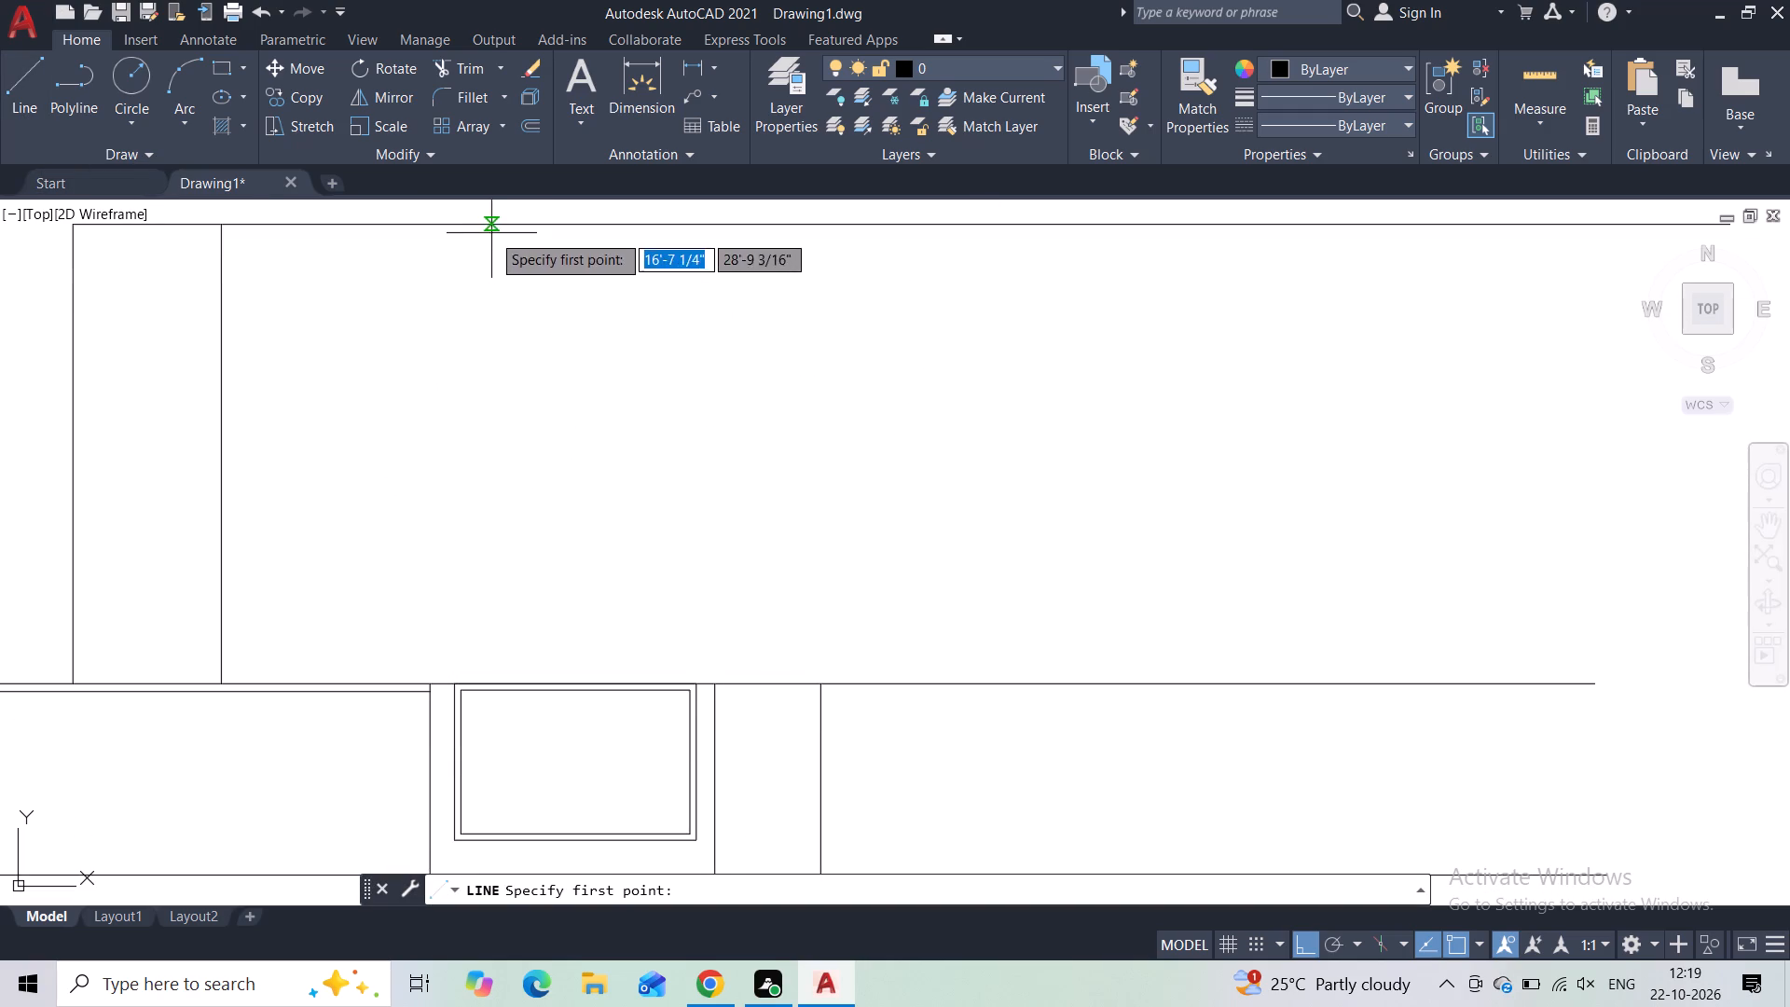
left_click(491, 233)
left_click(497, 678)
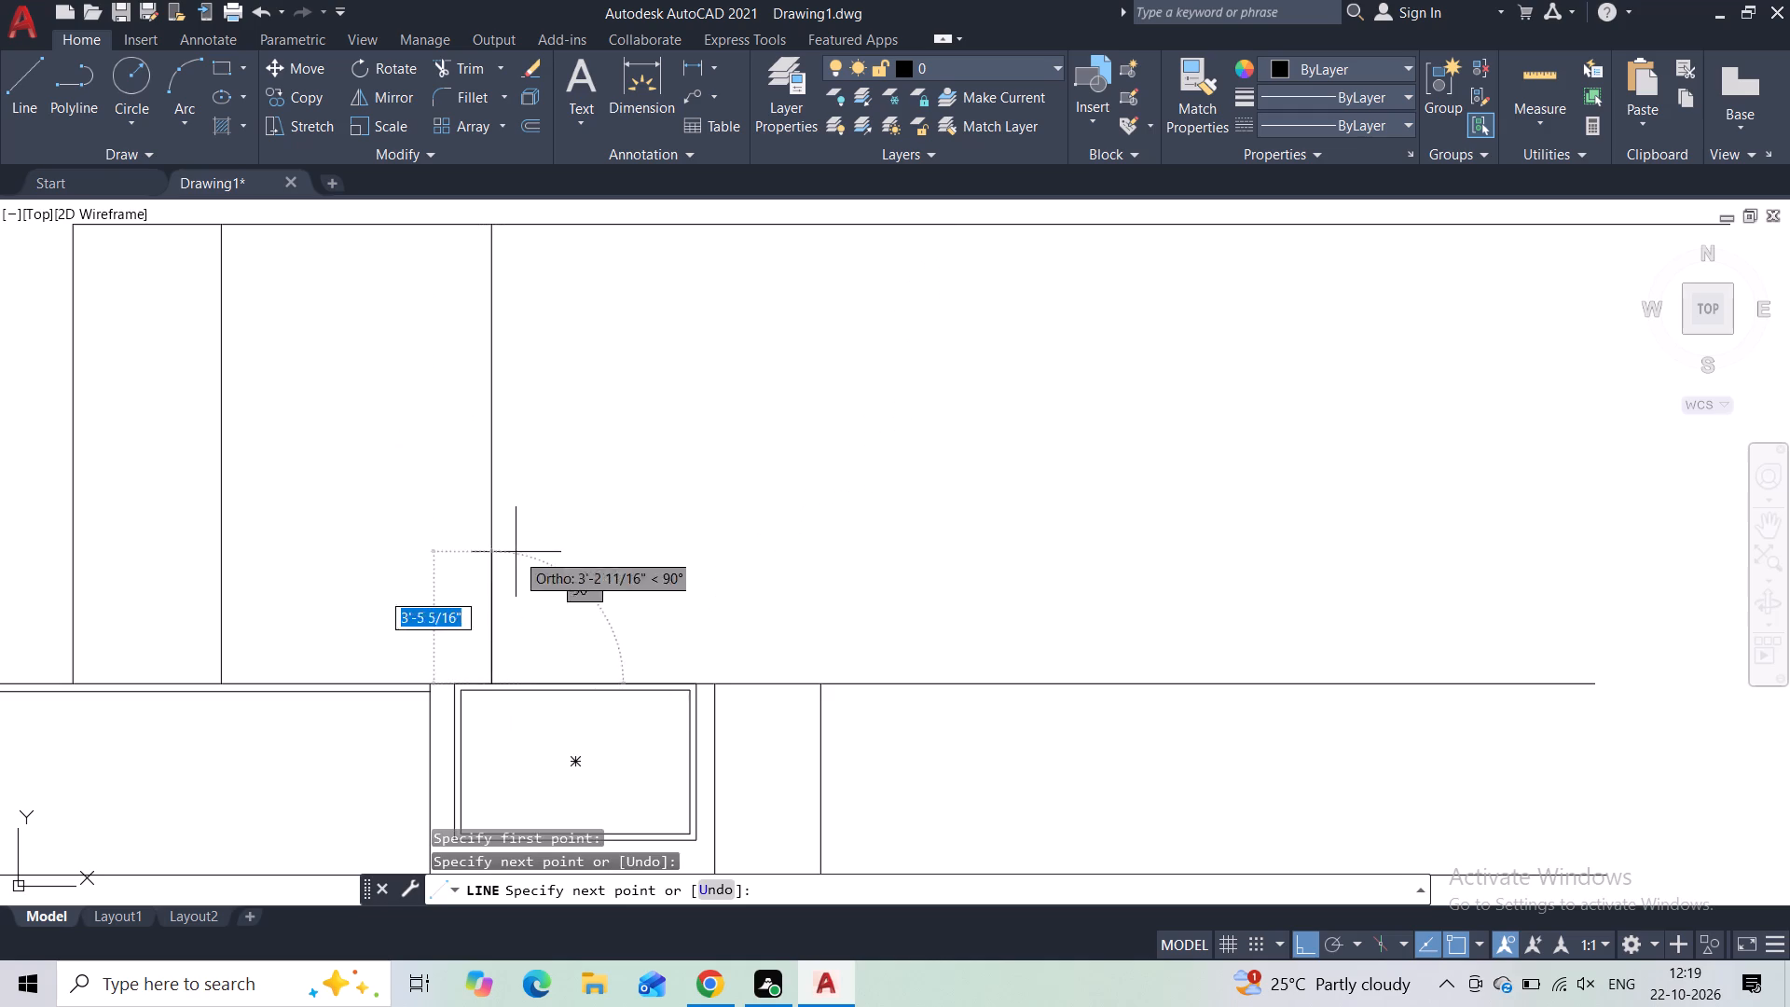
key("Escape")
Move the second upper divider a short distance right along the top line, above the middle of the framed rectangle.
scroll(516, 550, "down", 1)
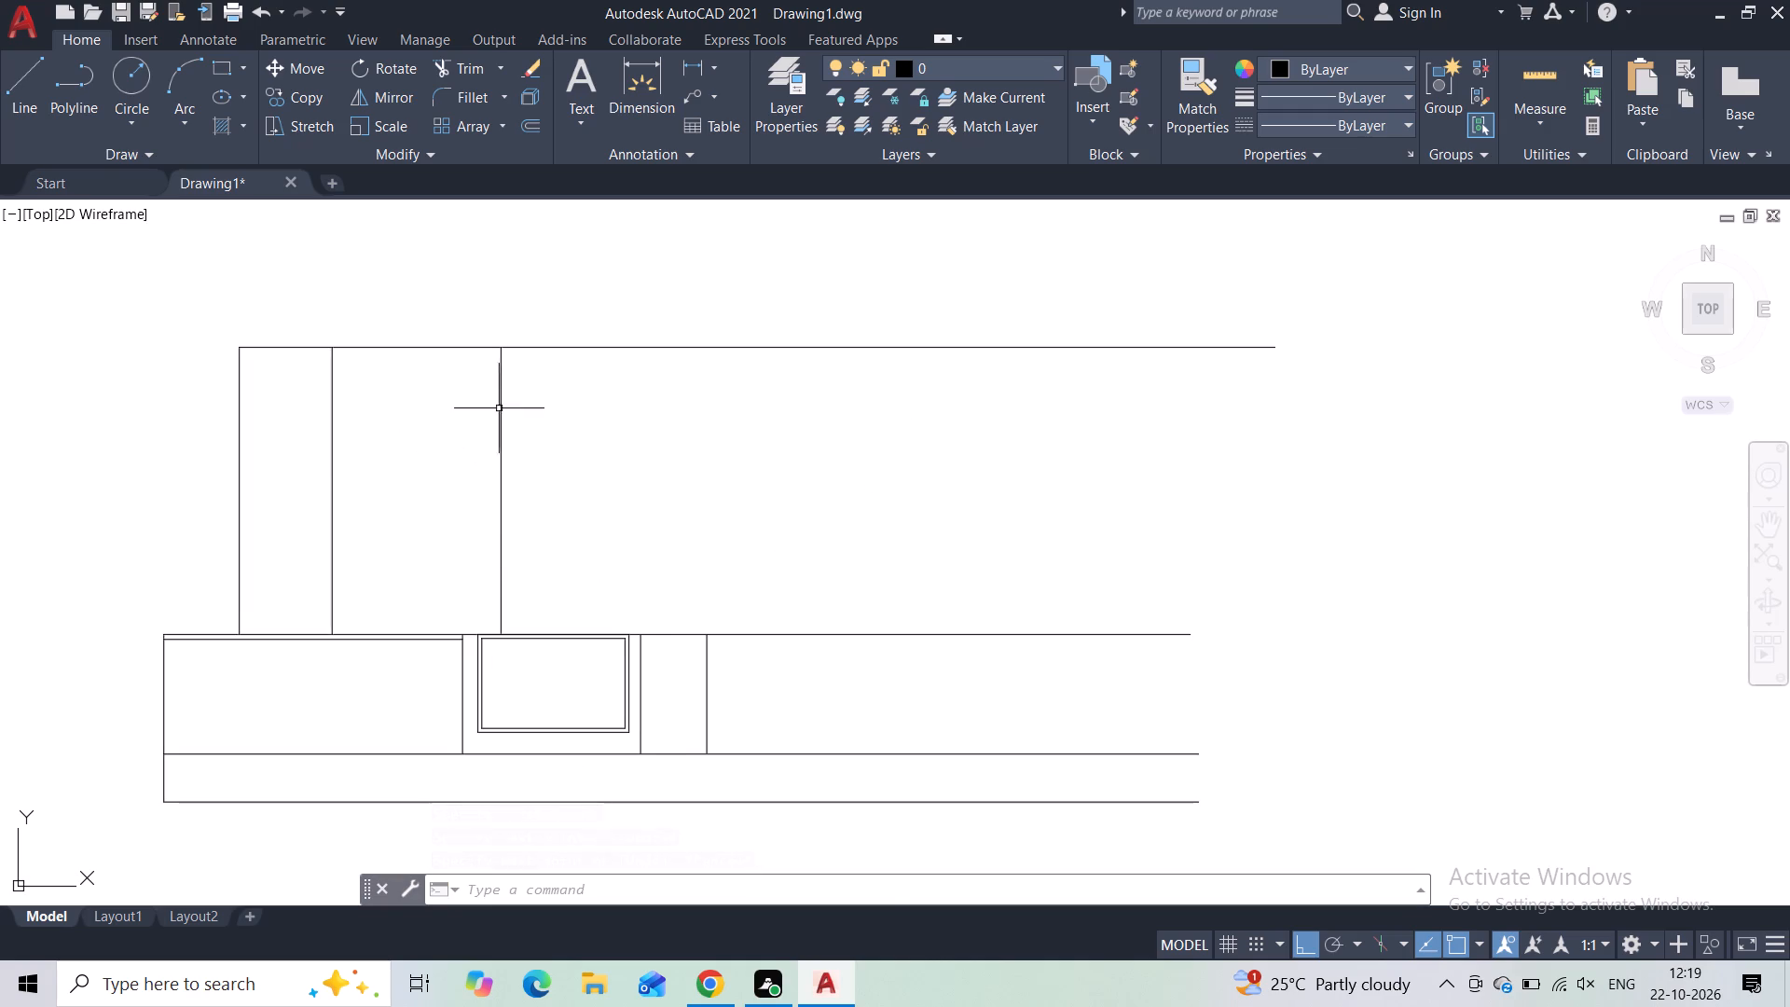
left_click(547, 398)
left_click(503, 448)
left_click_drag(559, 412, 546, 420)
left_click(418, 476)
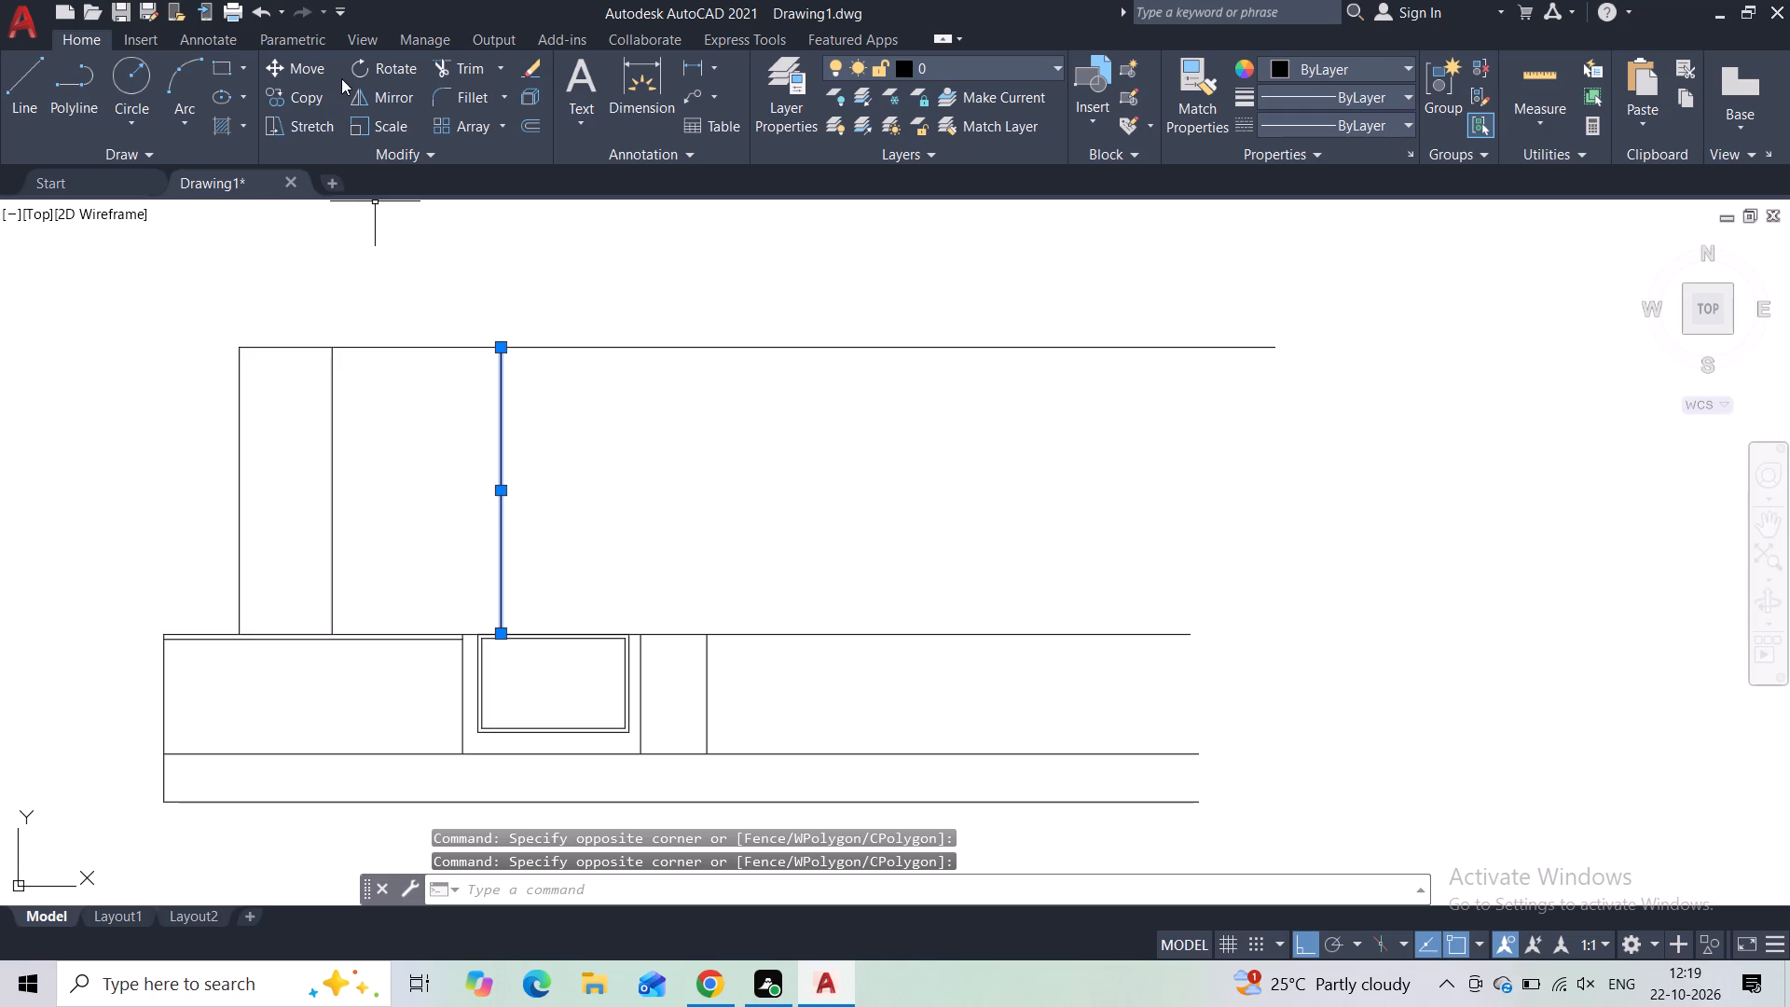
left_click(314, 71)
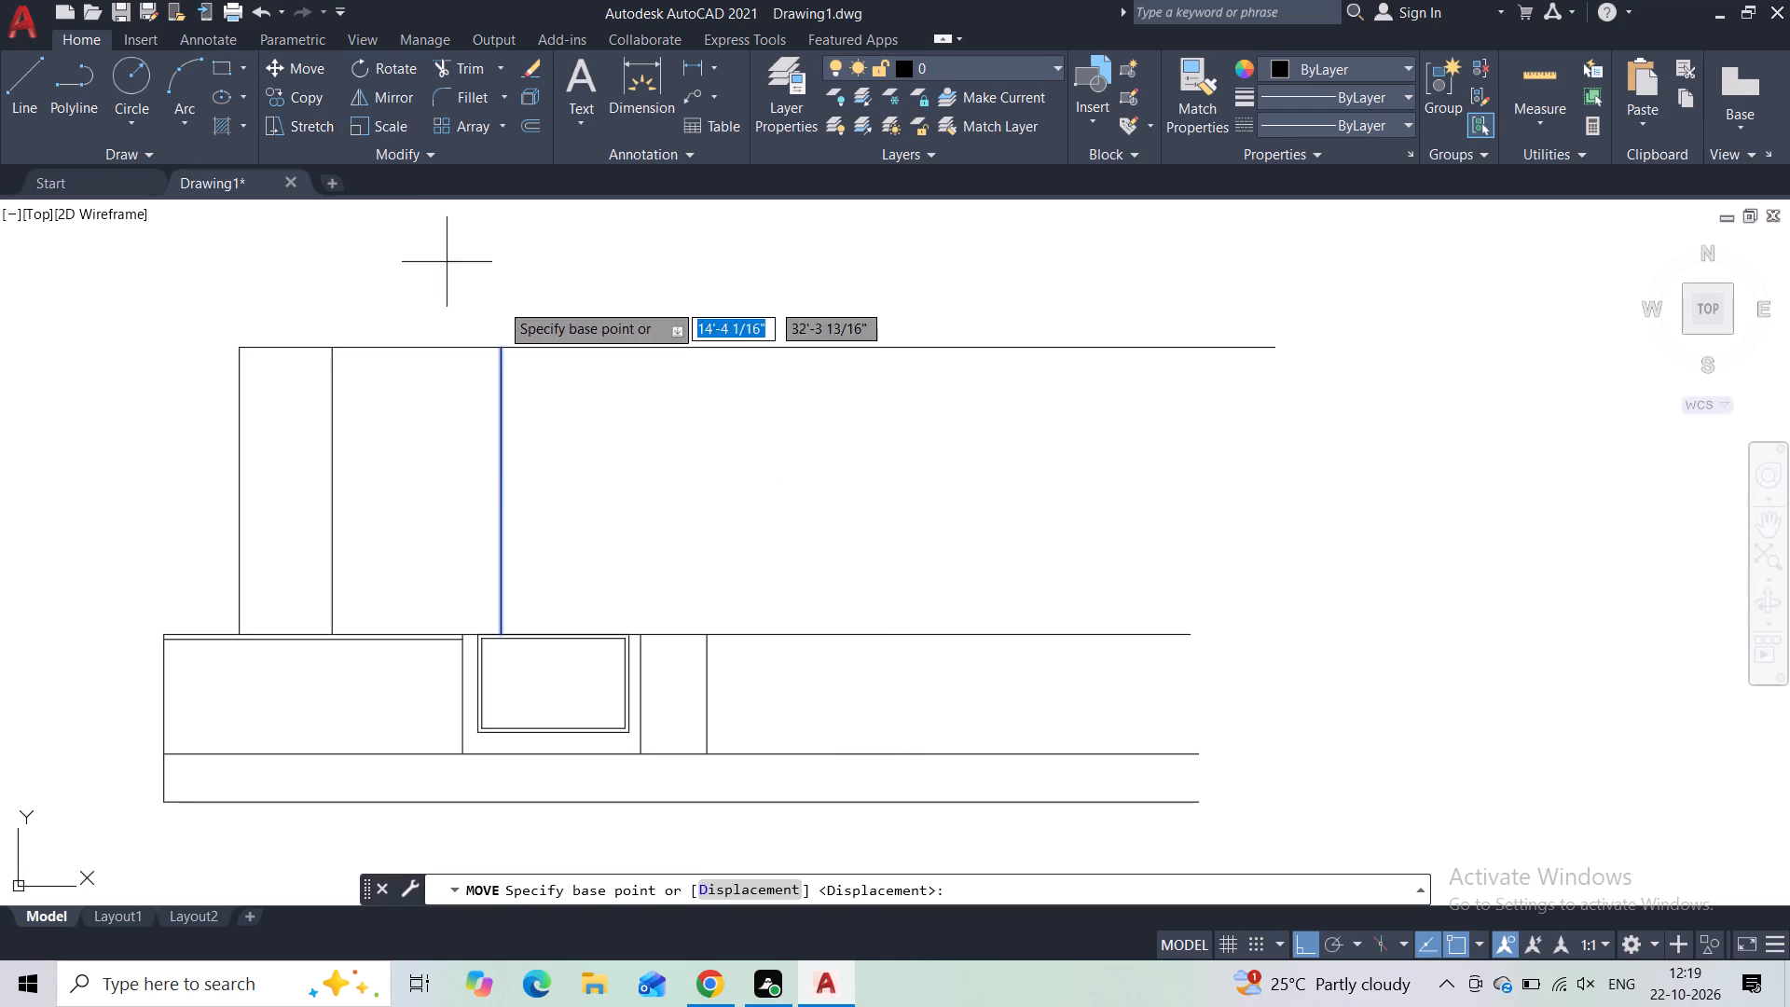
left_click(506, 346)
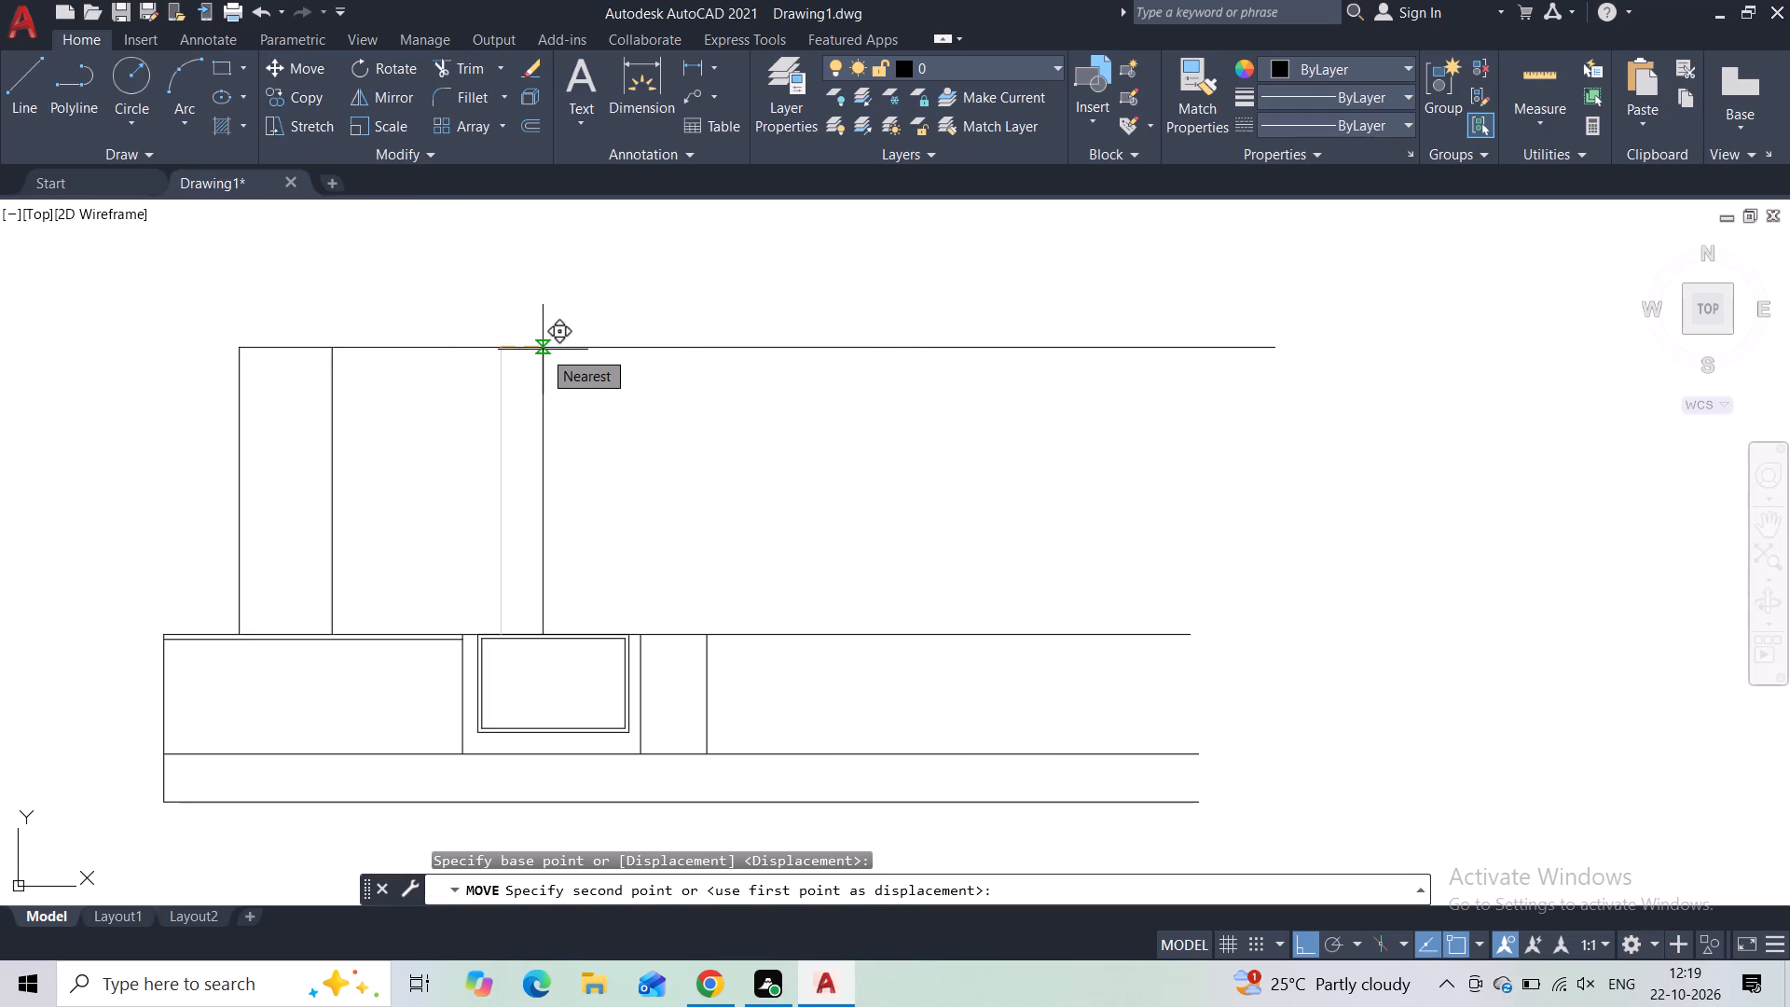
left_click(543, 350)
left_click(339, 448)
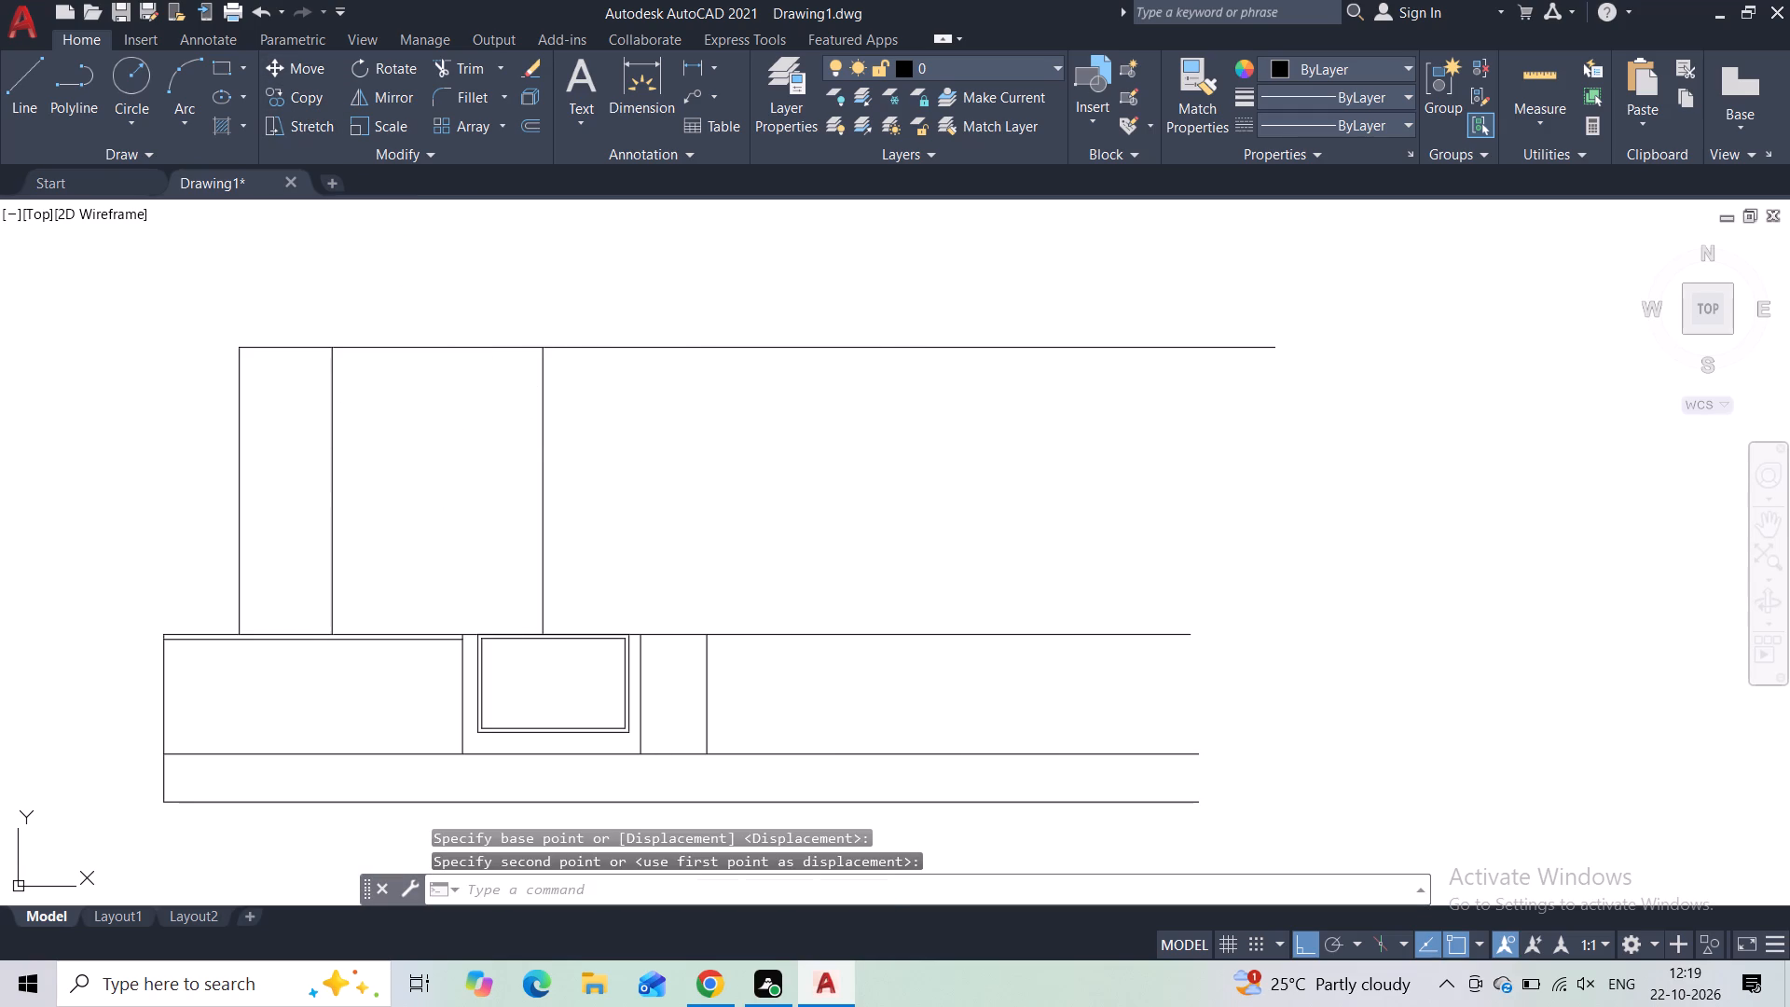
Move the first upper divider a short distance right along the upper structure's top line.
left_click(319, 459)
left_click(310, 65)
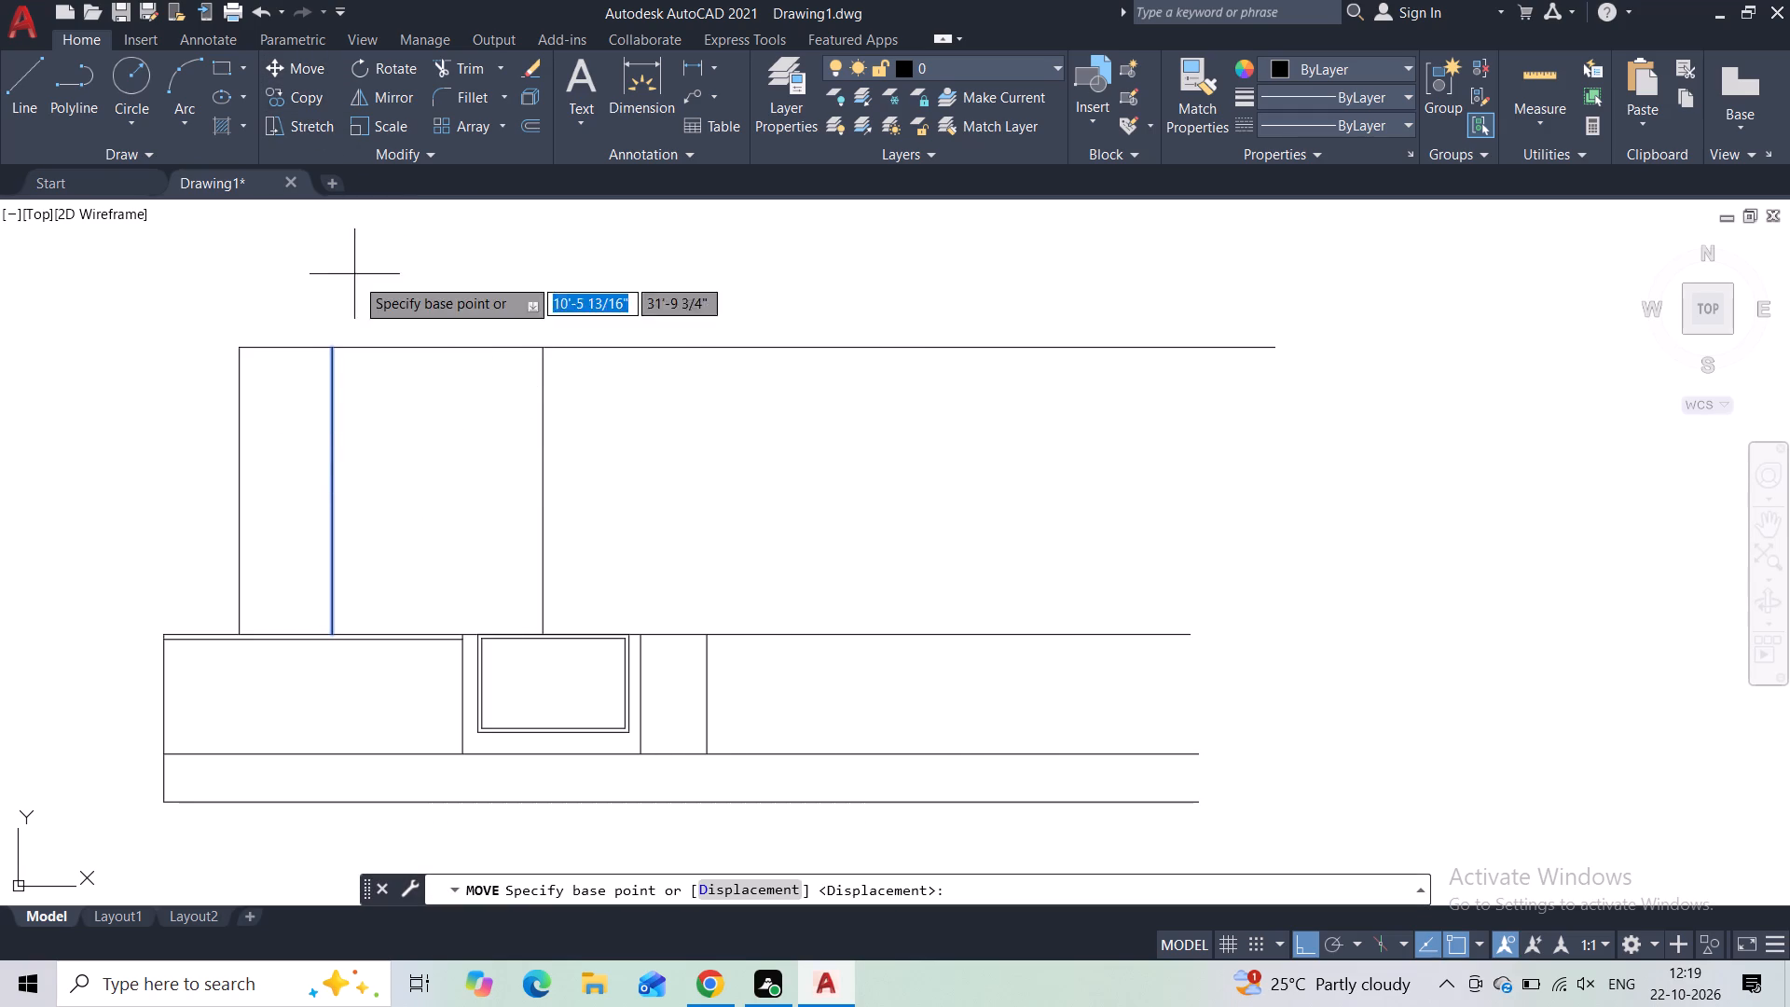
left_click(334, 350)
left_click(356, 350)
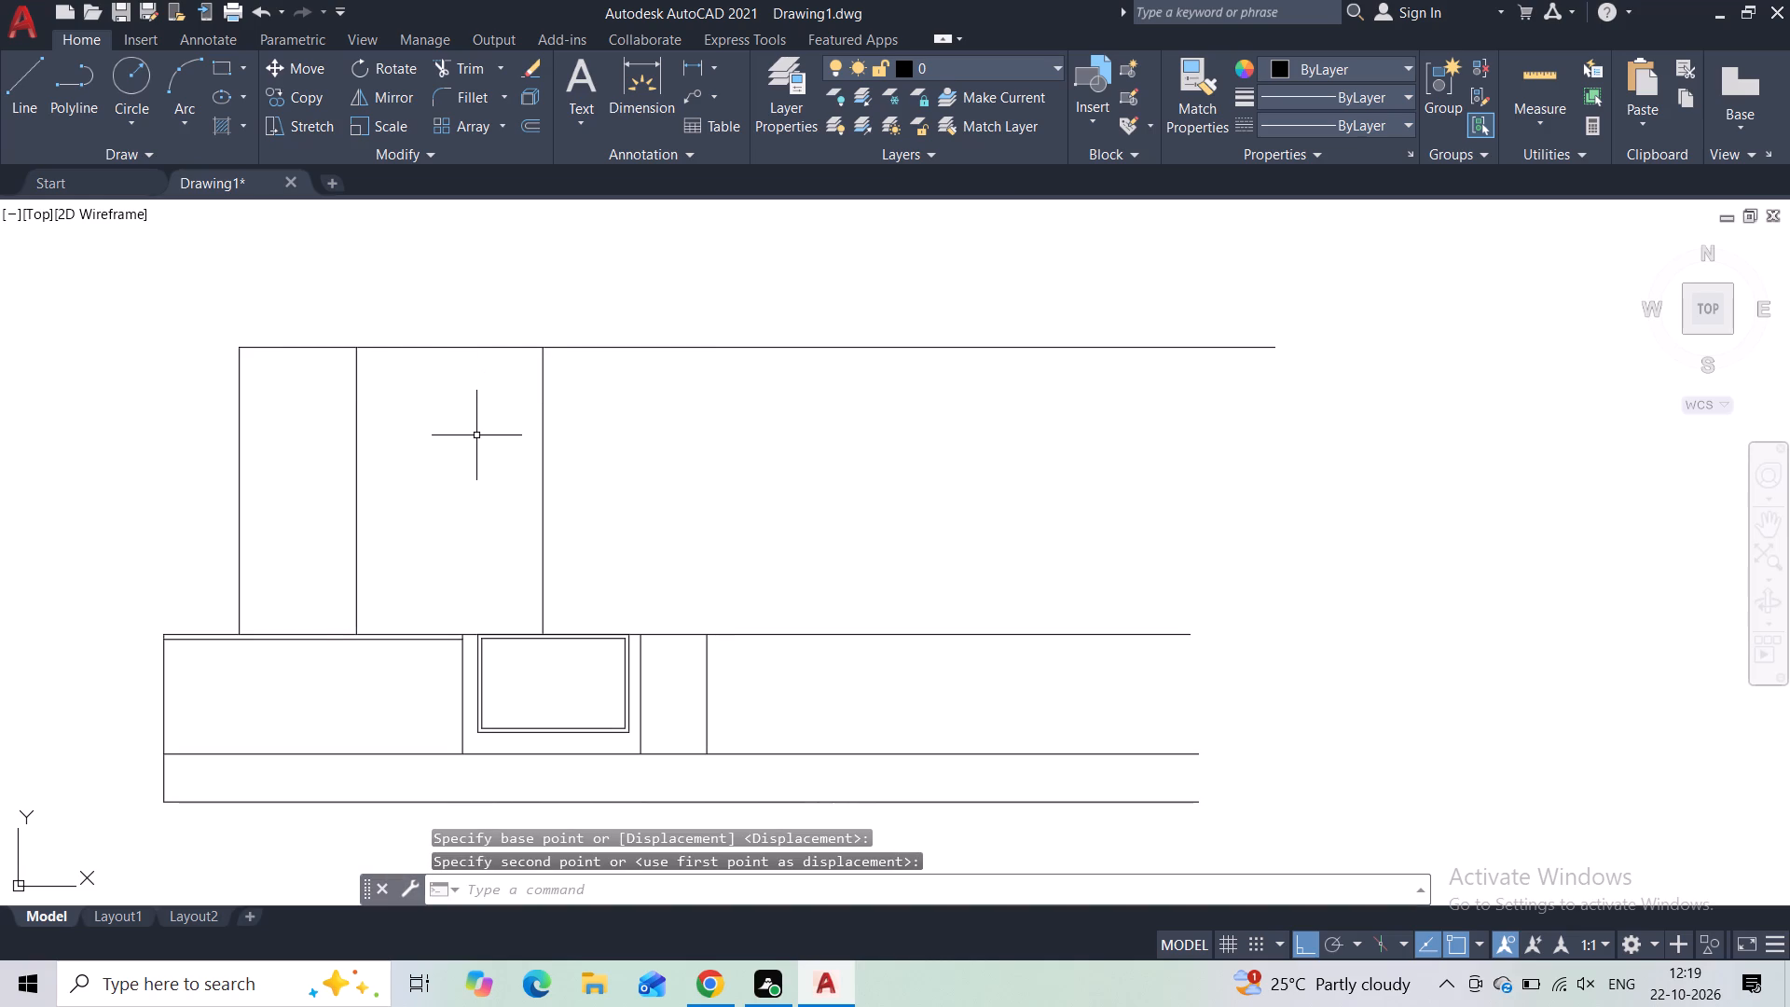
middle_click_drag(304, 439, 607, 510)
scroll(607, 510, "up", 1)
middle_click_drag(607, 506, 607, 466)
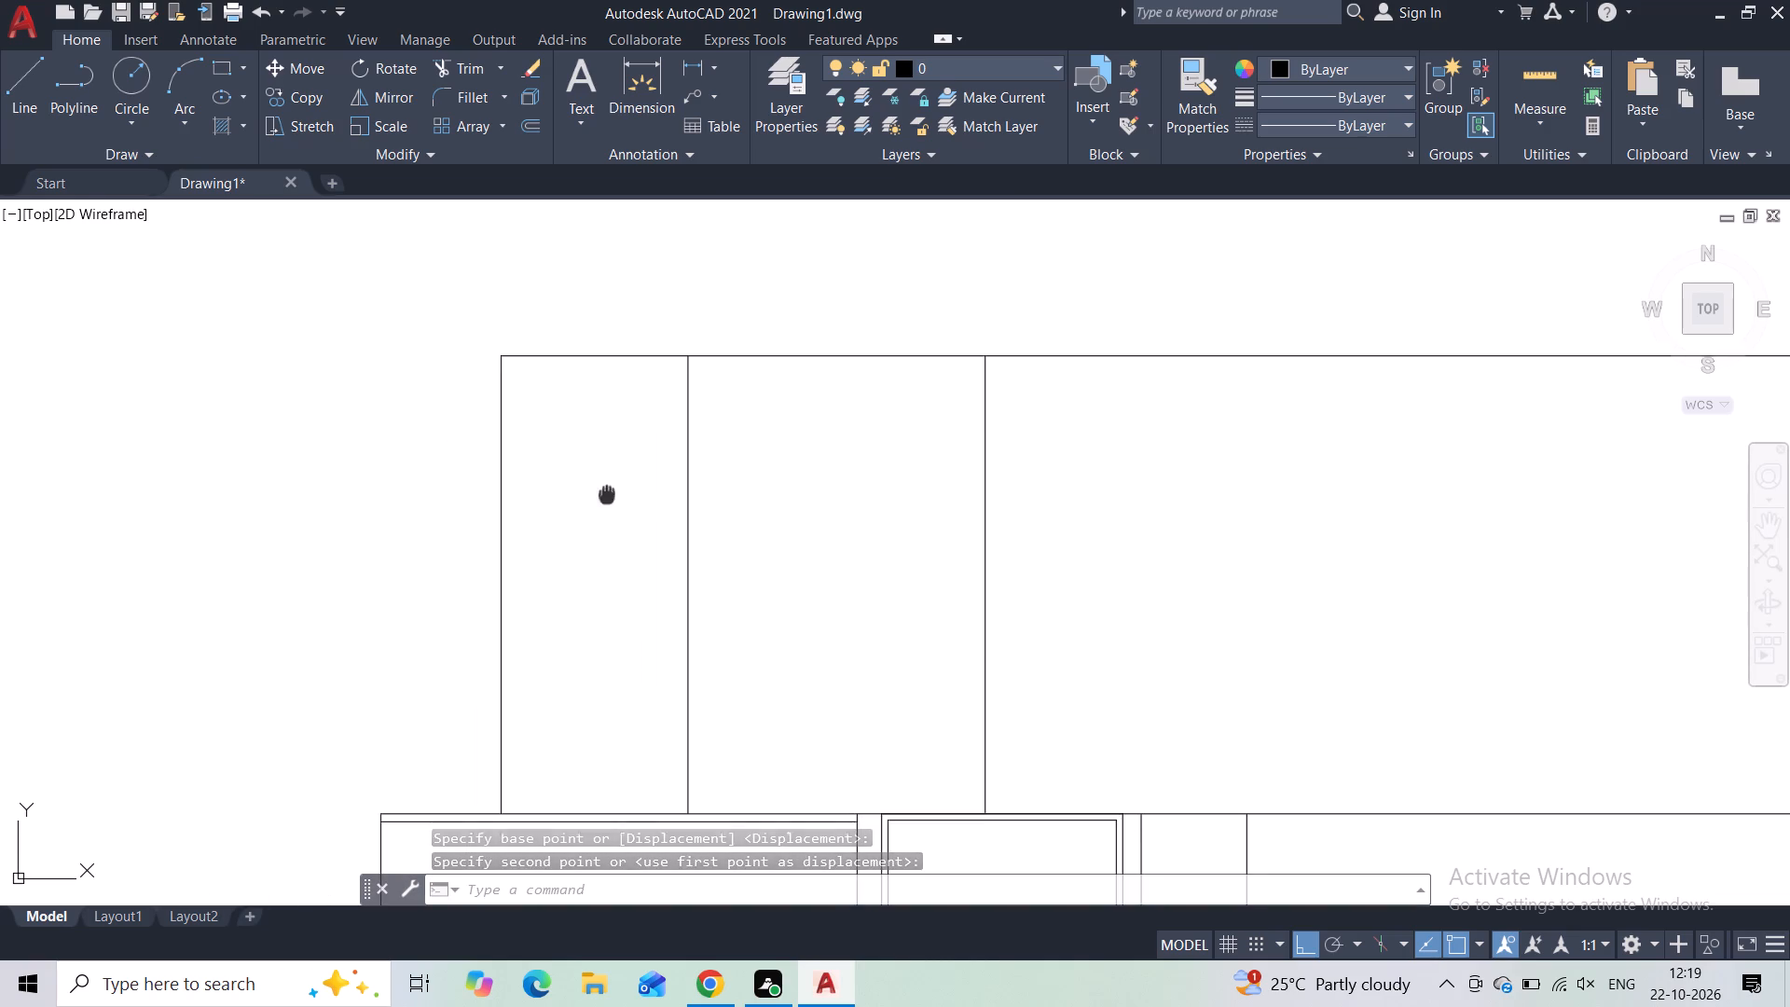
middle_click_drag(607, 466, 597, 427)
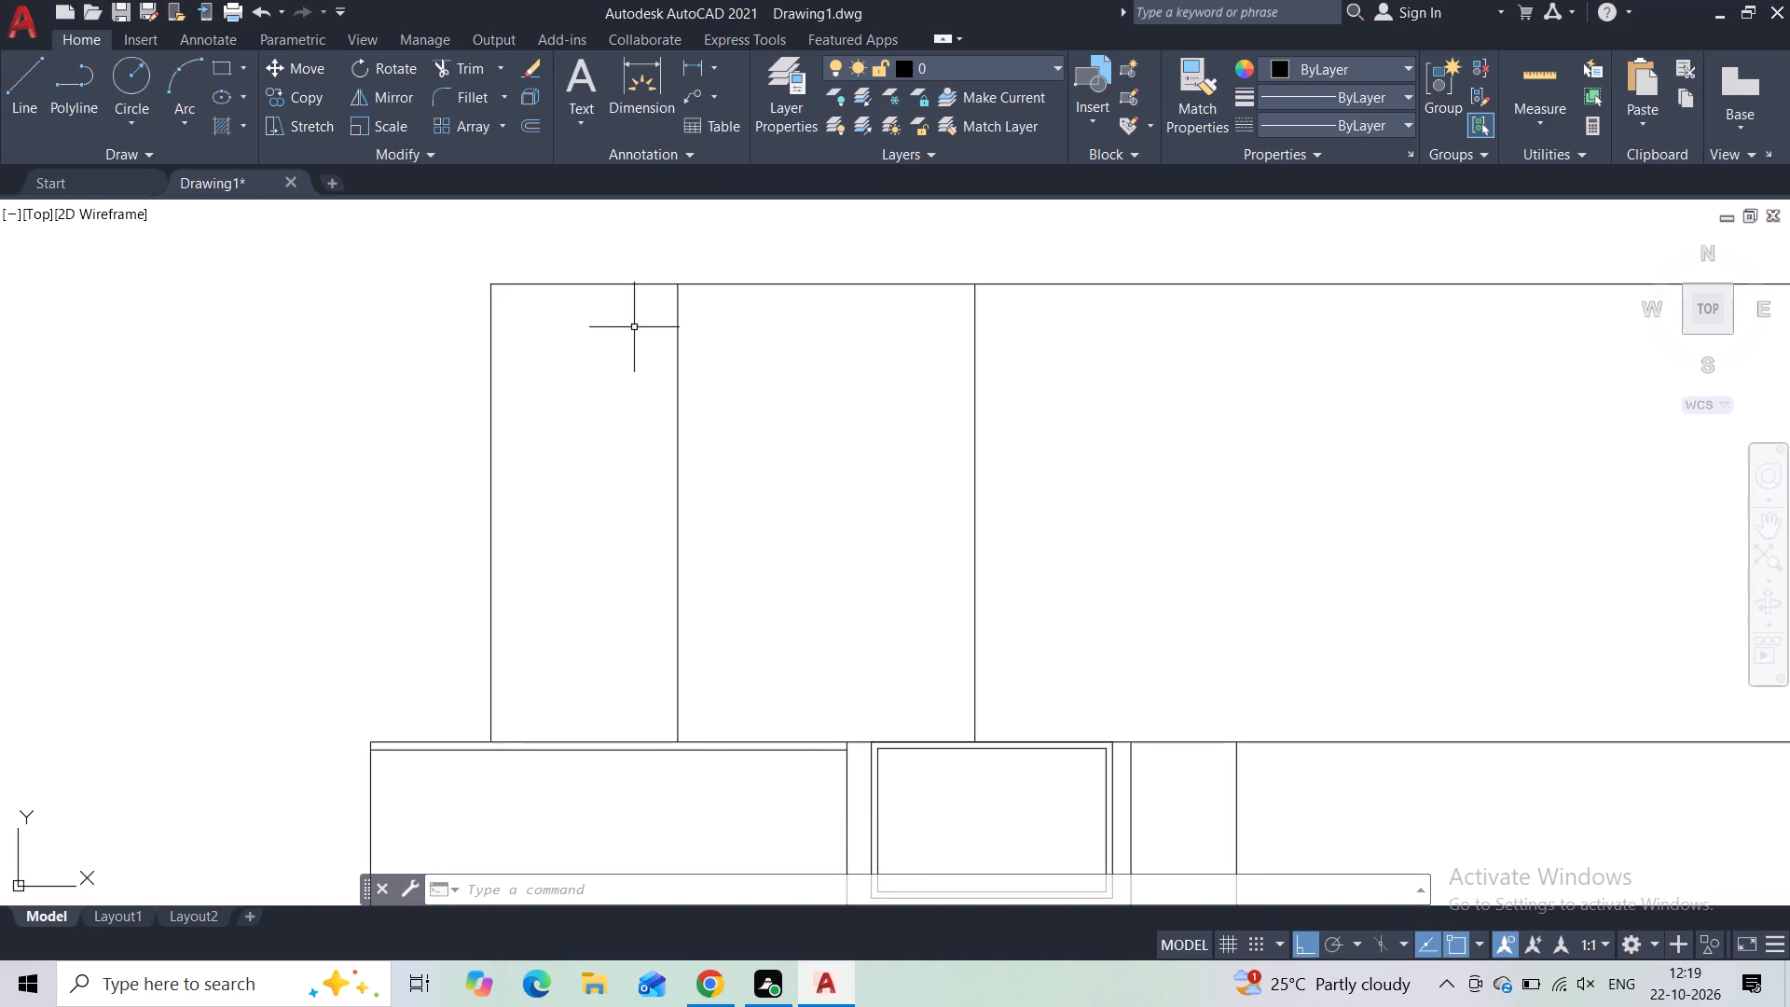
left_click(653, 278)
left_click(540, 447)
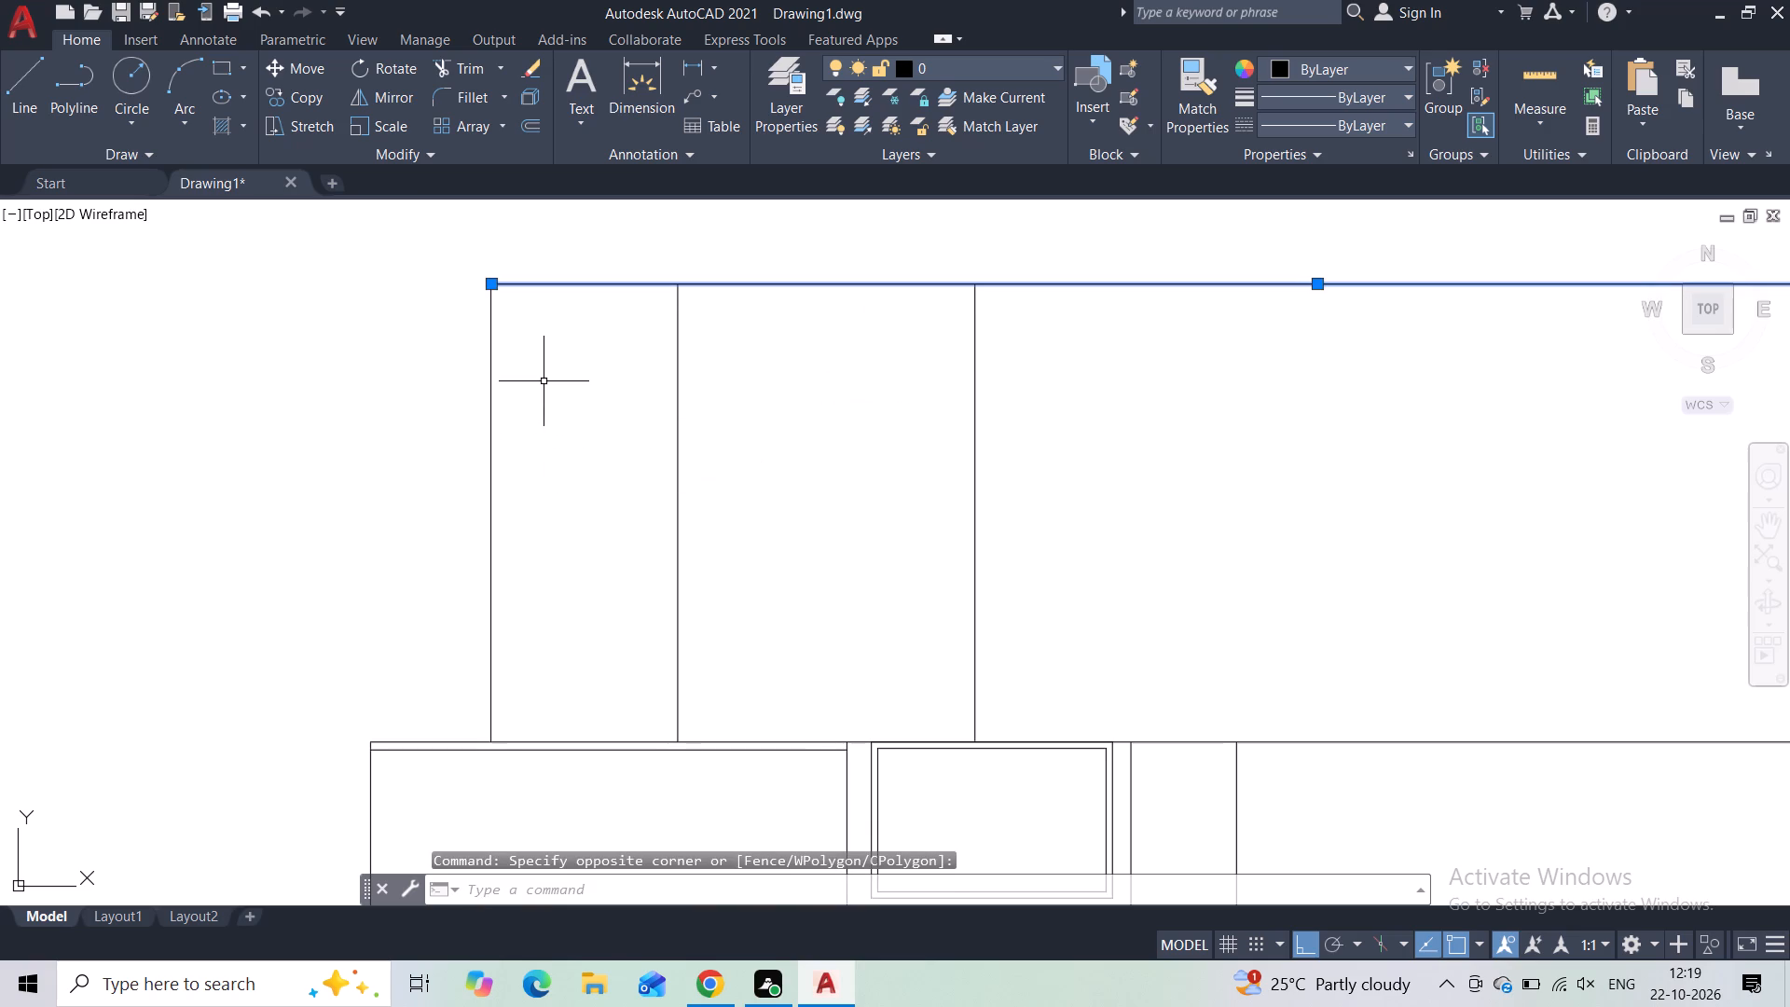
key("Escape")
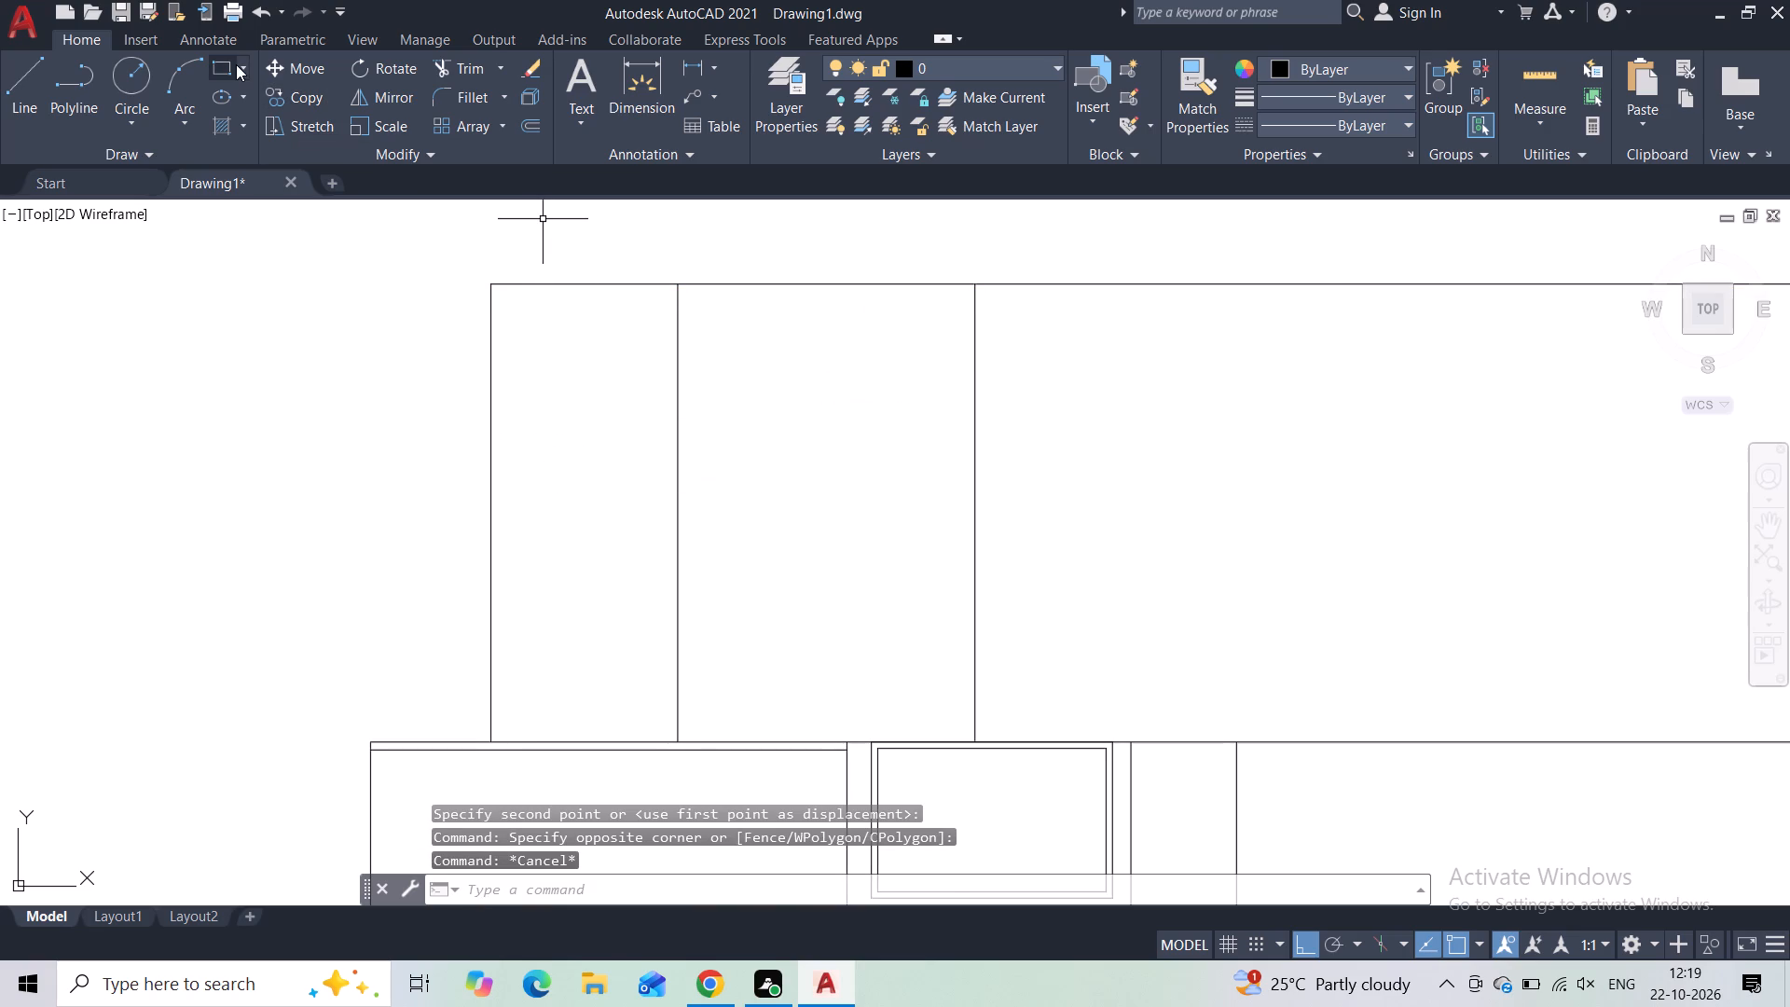
Draw a rectangle about 3'-10" wide by 11'-3" high inside the leftmost upper bay, its bottom edge on the band's top line.
left_click(236, 64)
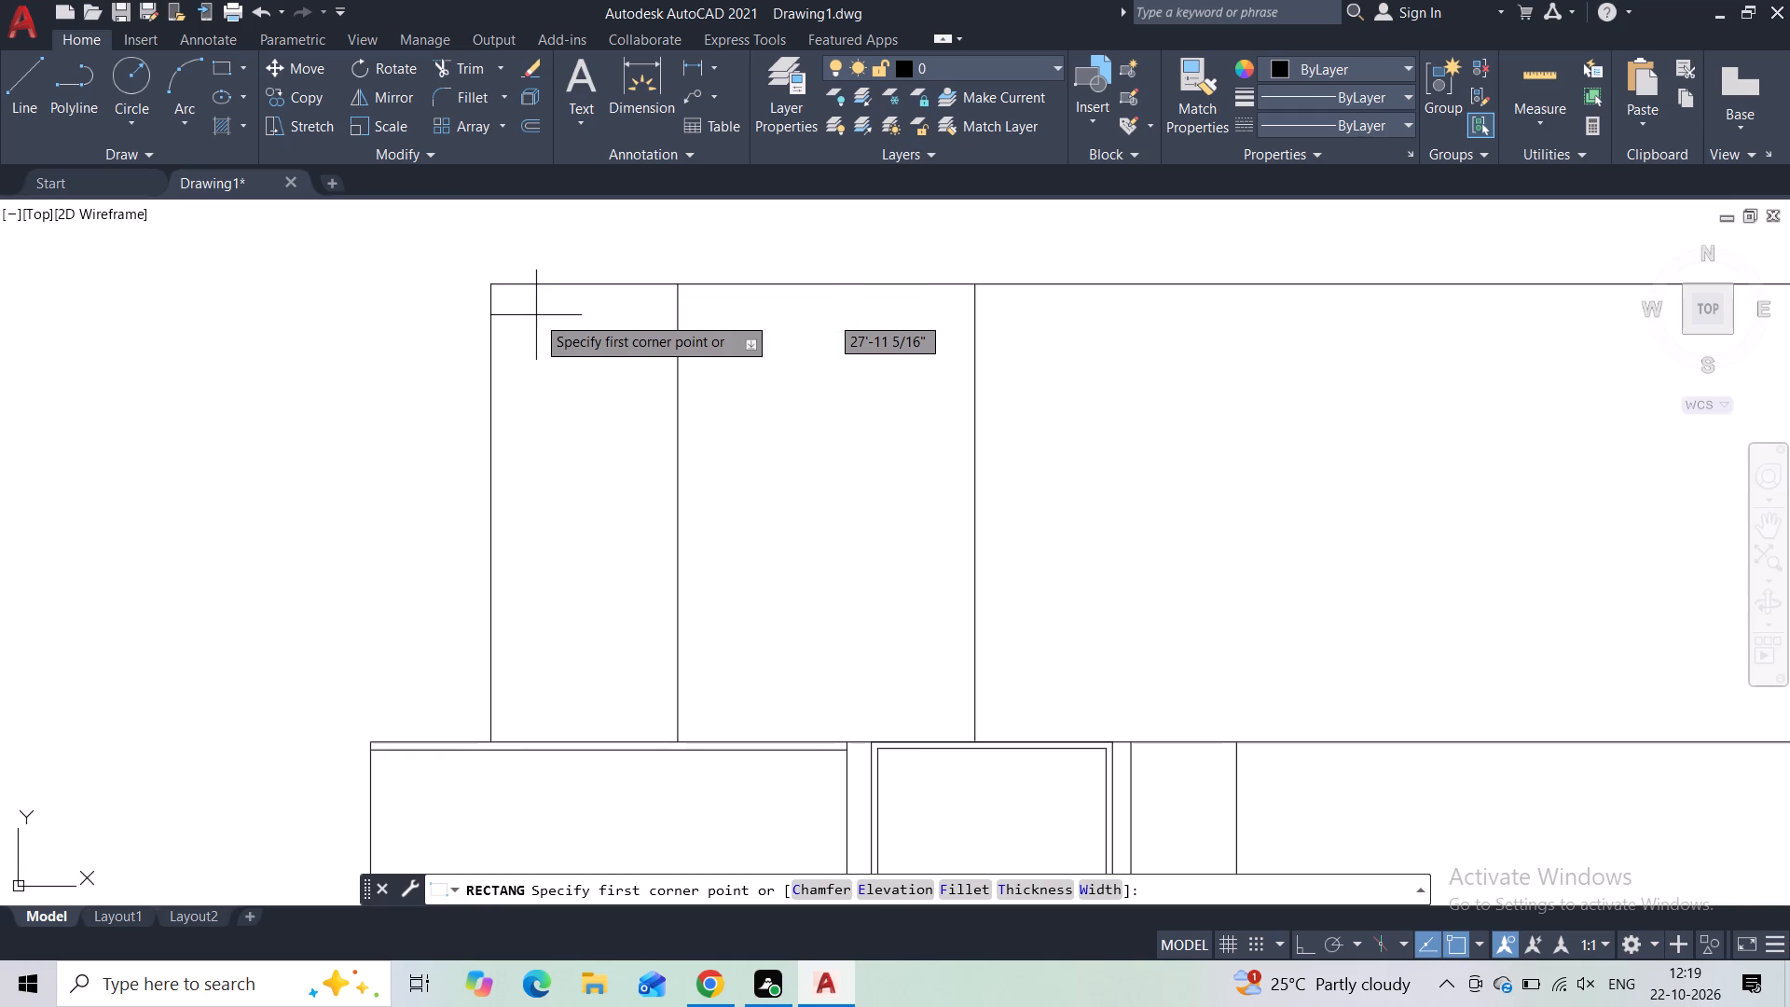
left_click(515, 312)
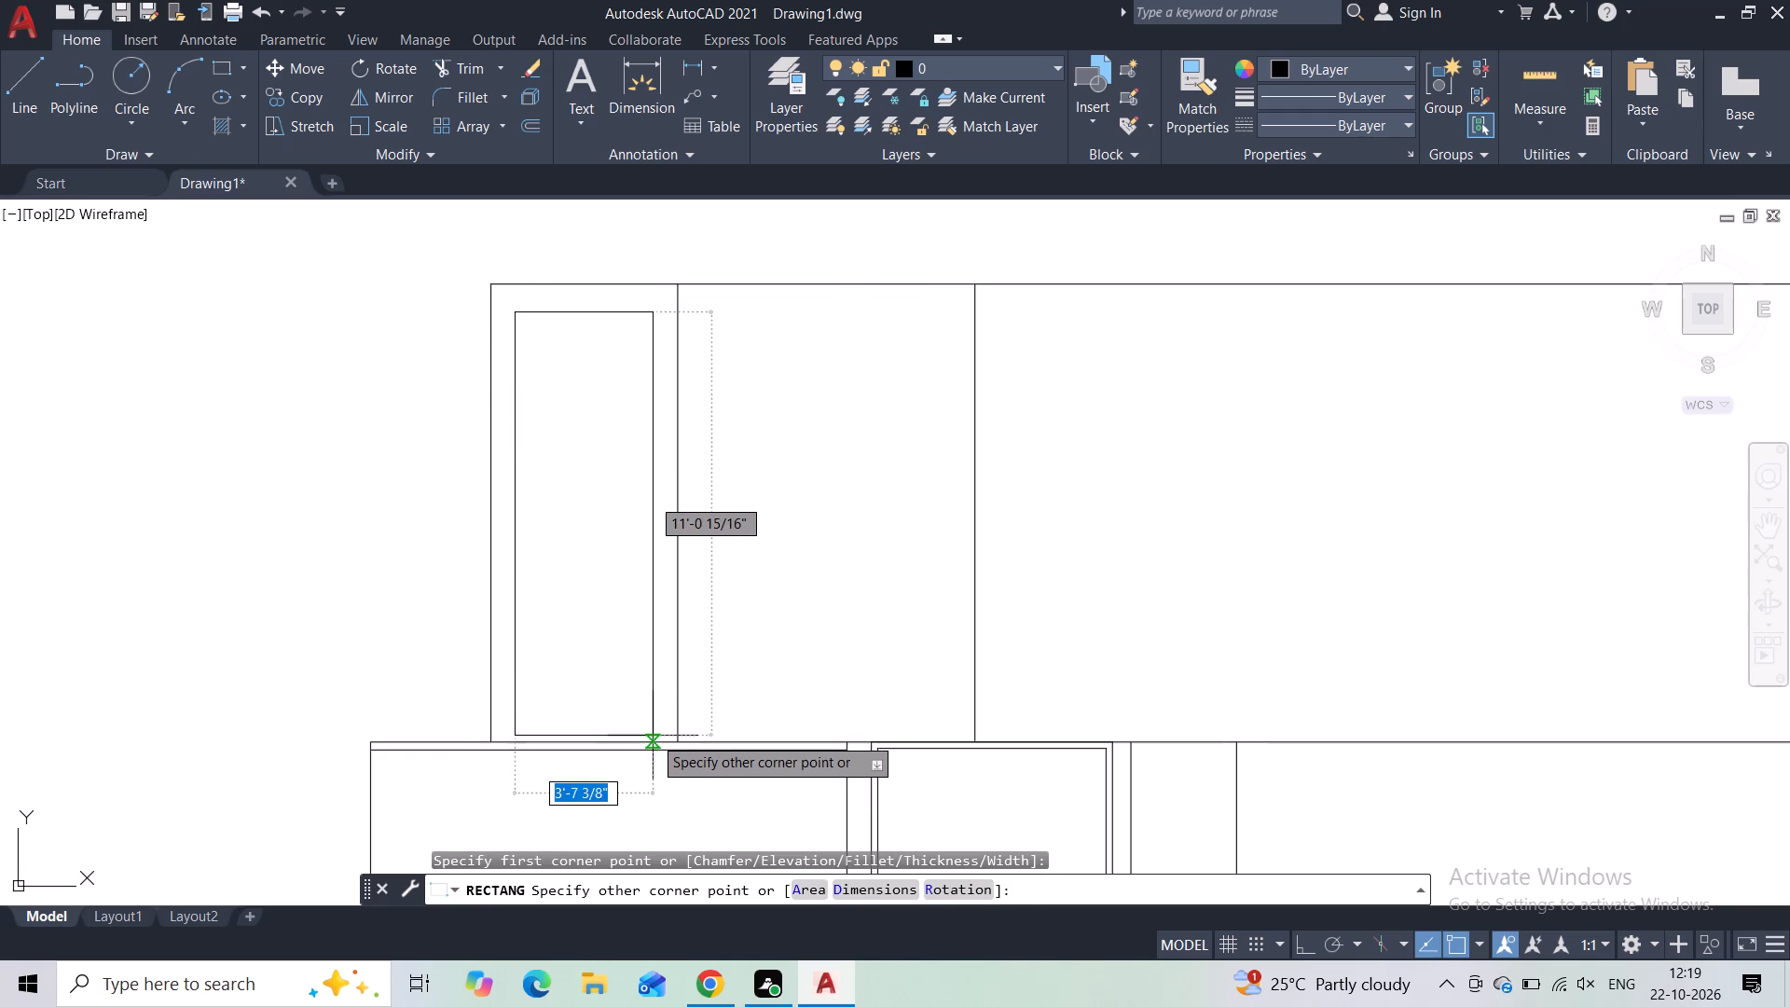
scroll(657, 740, "up", 1)
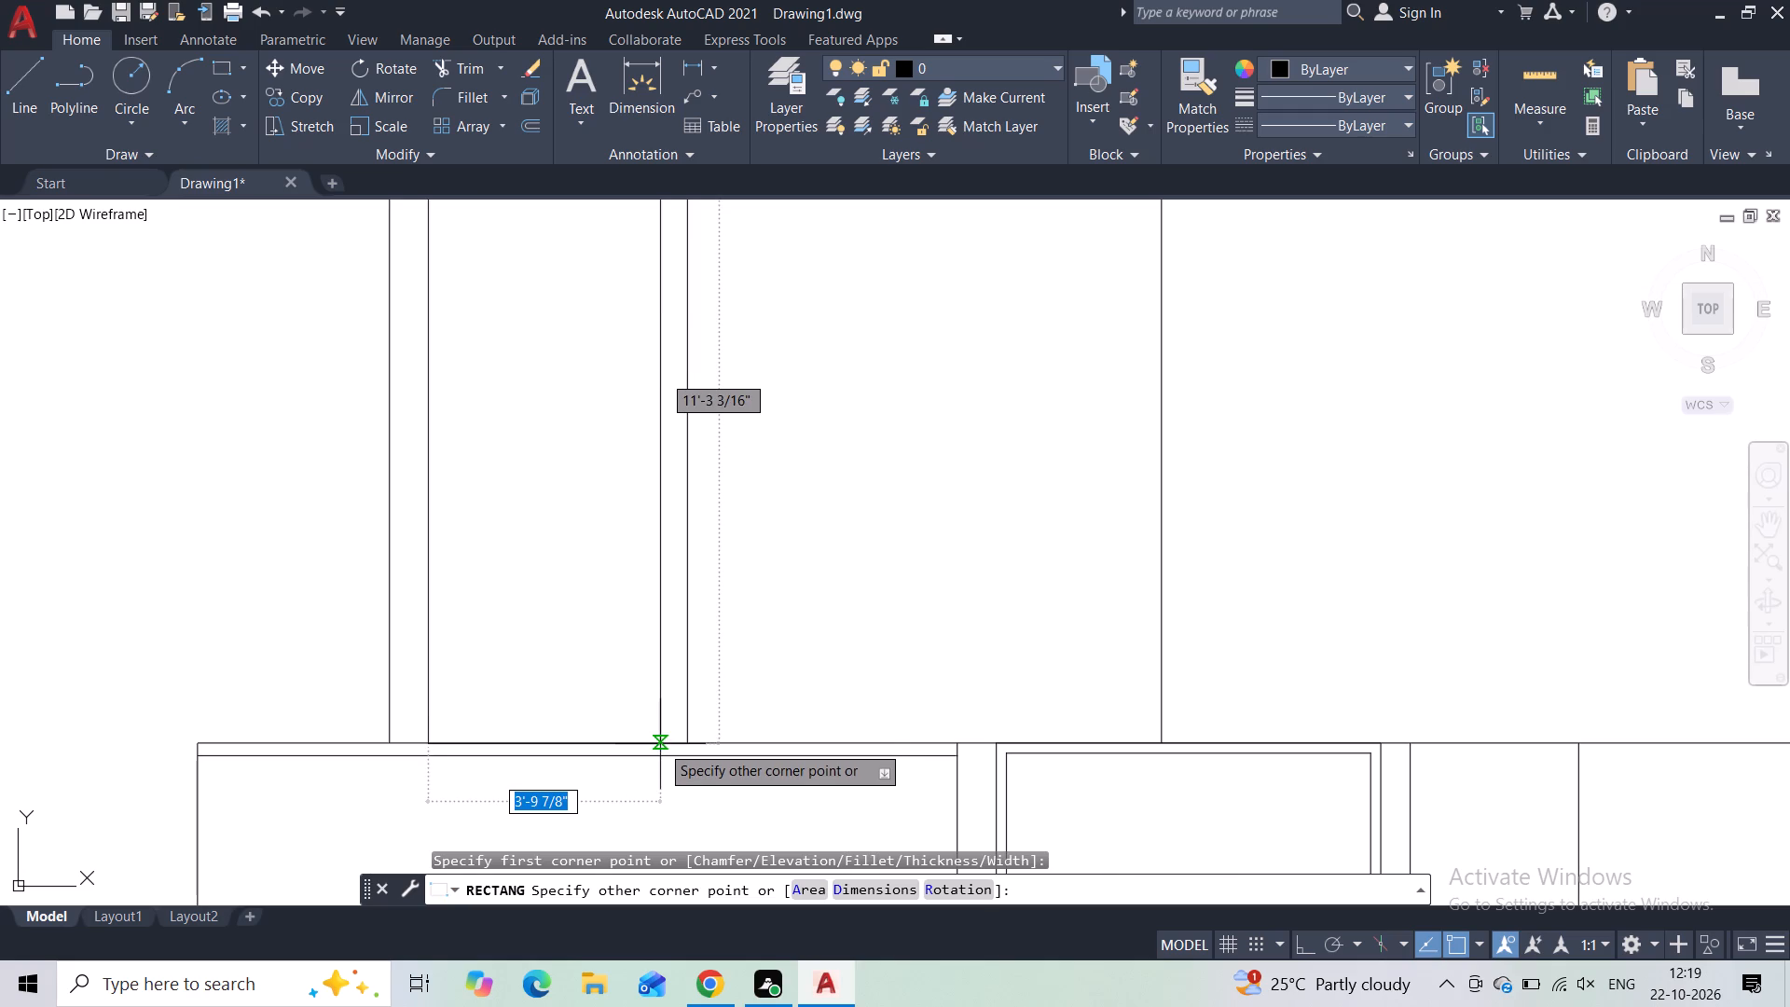
left_click(660, 744)
Draw a horizontal line across the tall rectangle from side to side, a short distance below its top edge.
middle_click_drag(613, 469, 598, 679)
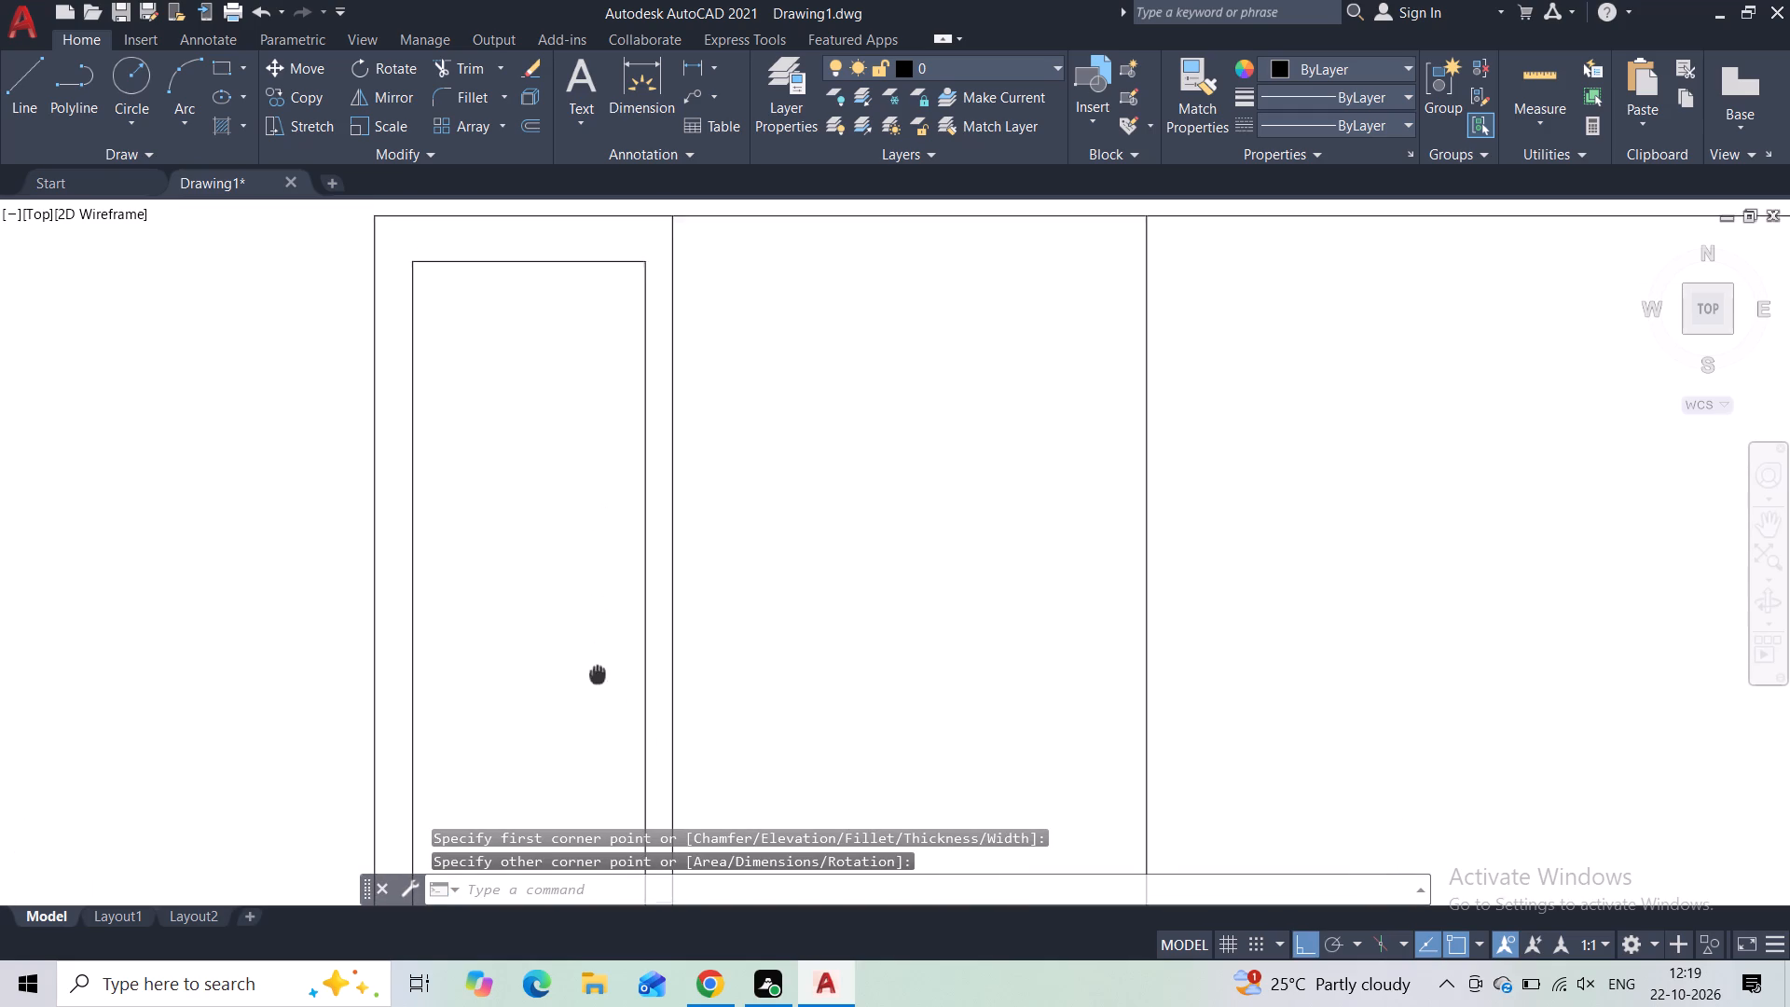
middle_click_drag(598, 679, 598, 680)
scroll(596, 614, "down", 1)
scroll(525, 400, "down", 2)
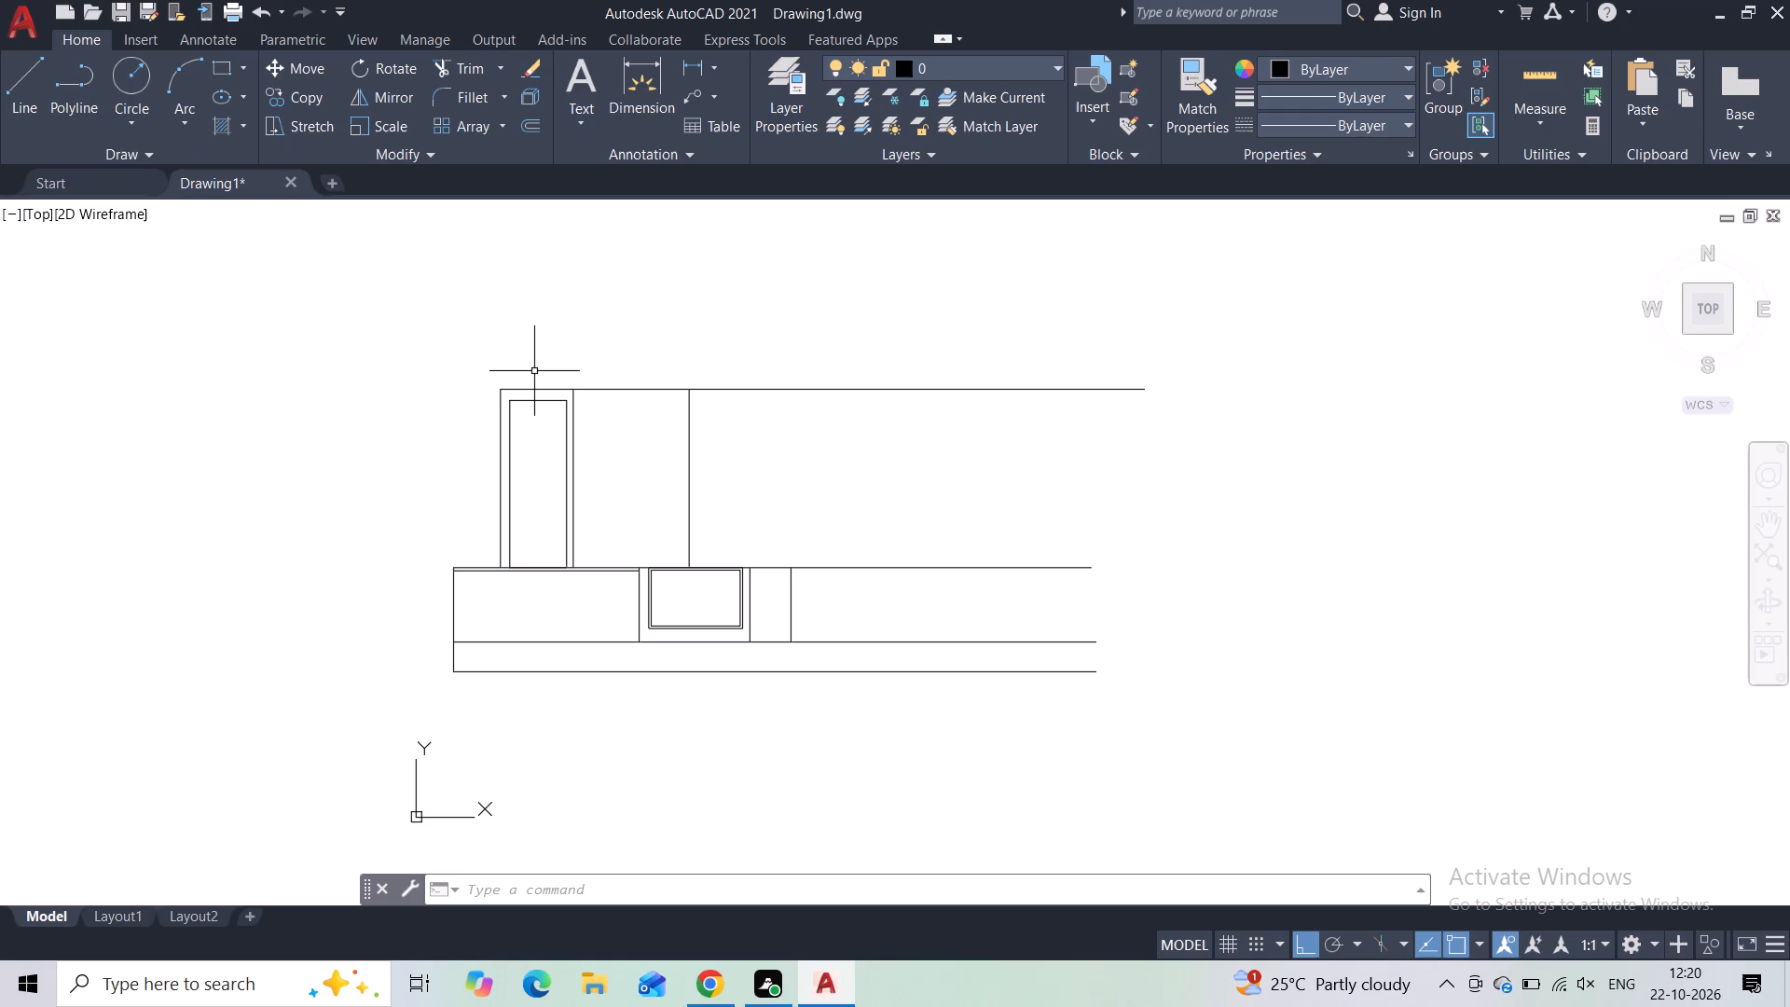
scroll(548, 457, "up", 2)
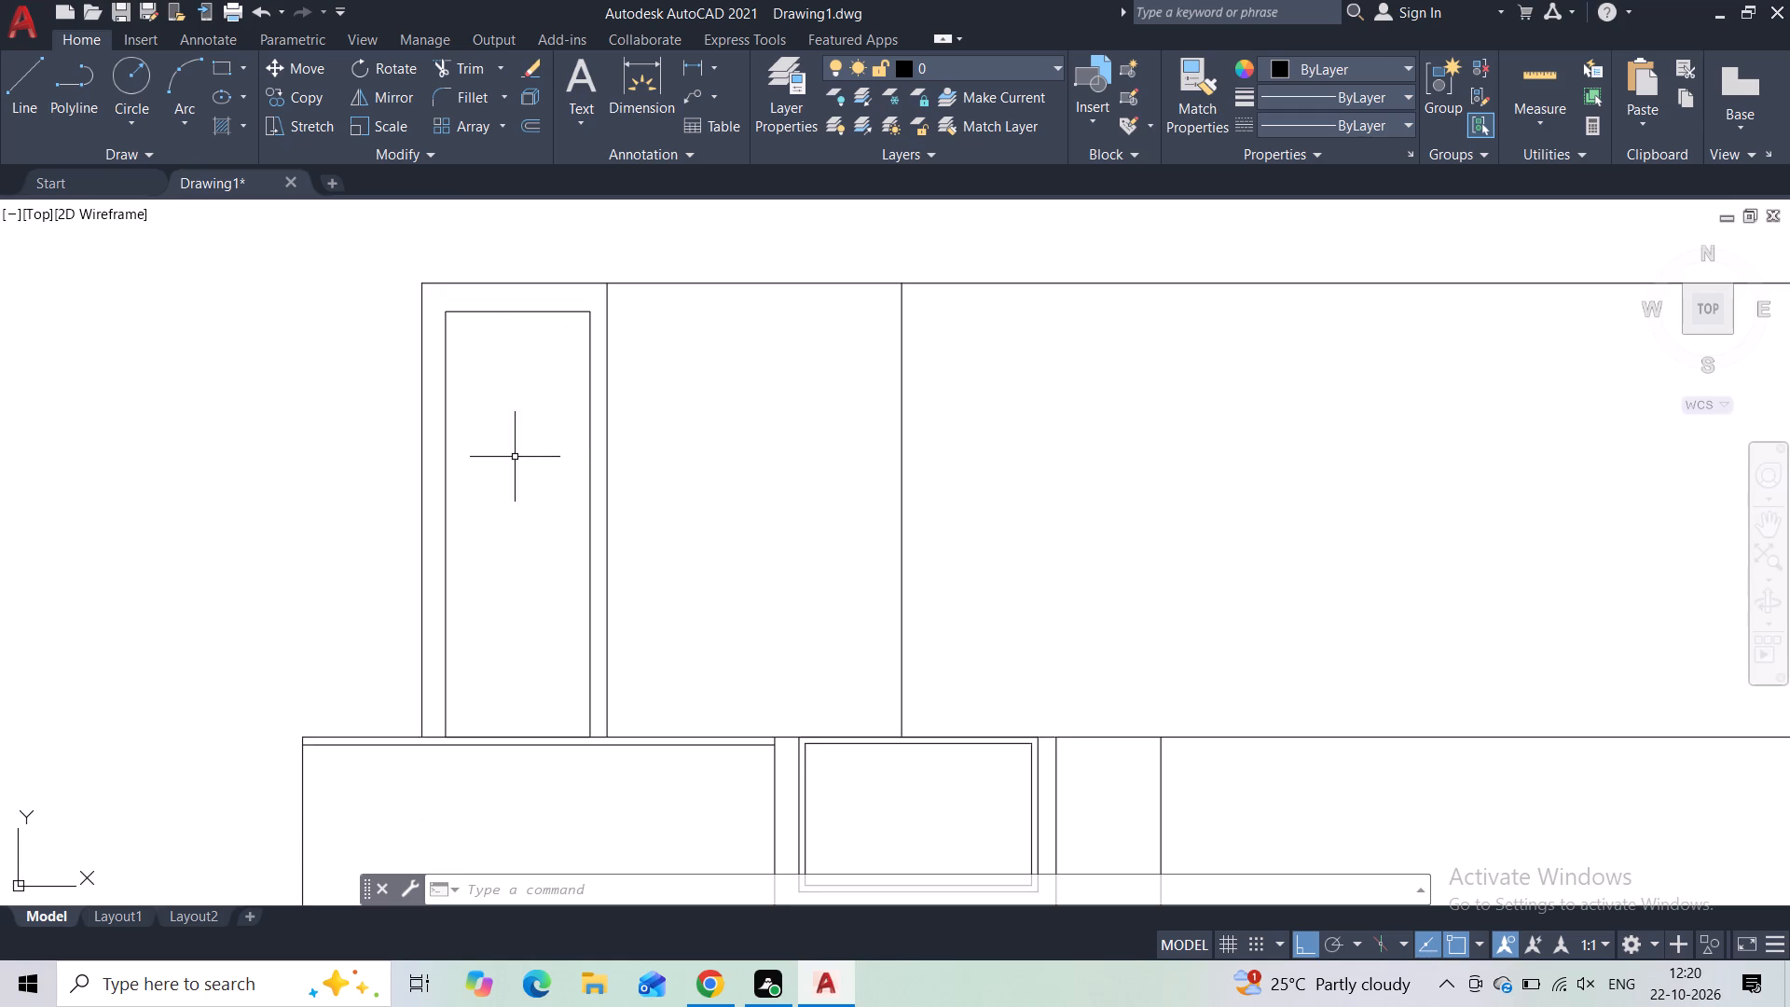
scroll(517, 442, "up", 1)
middle_click_drag(507, 461, 490, 501)
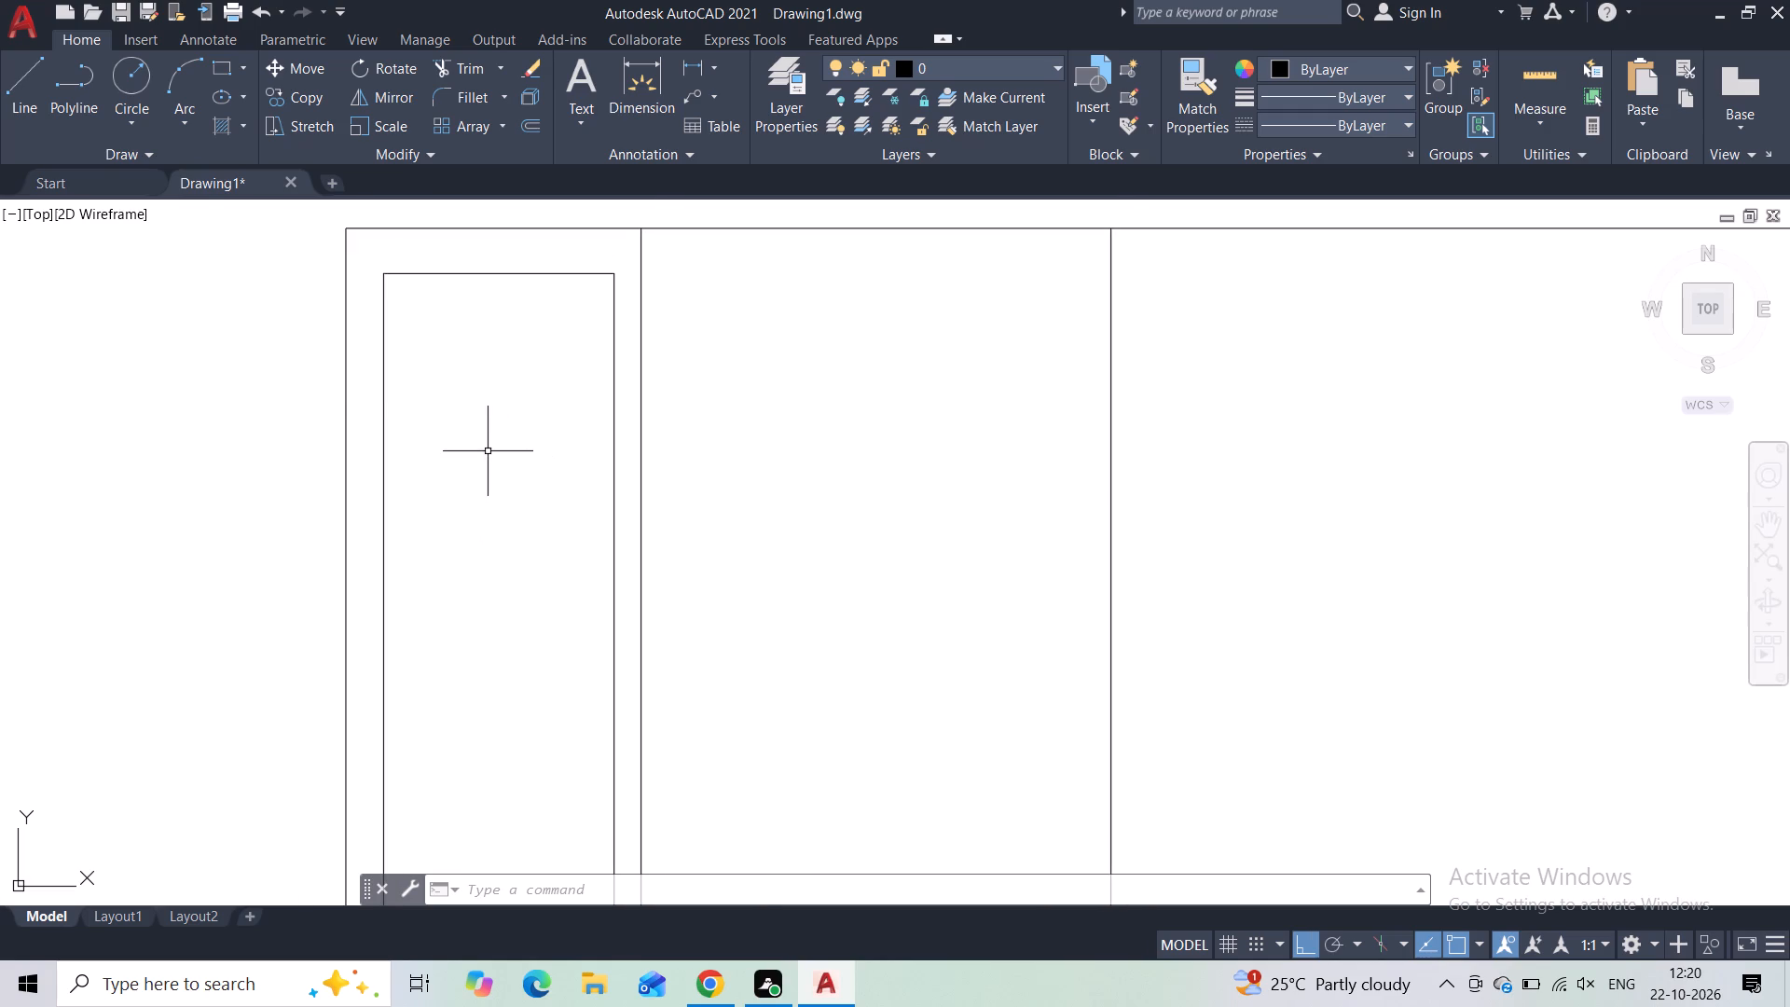
left_click(24, 115)
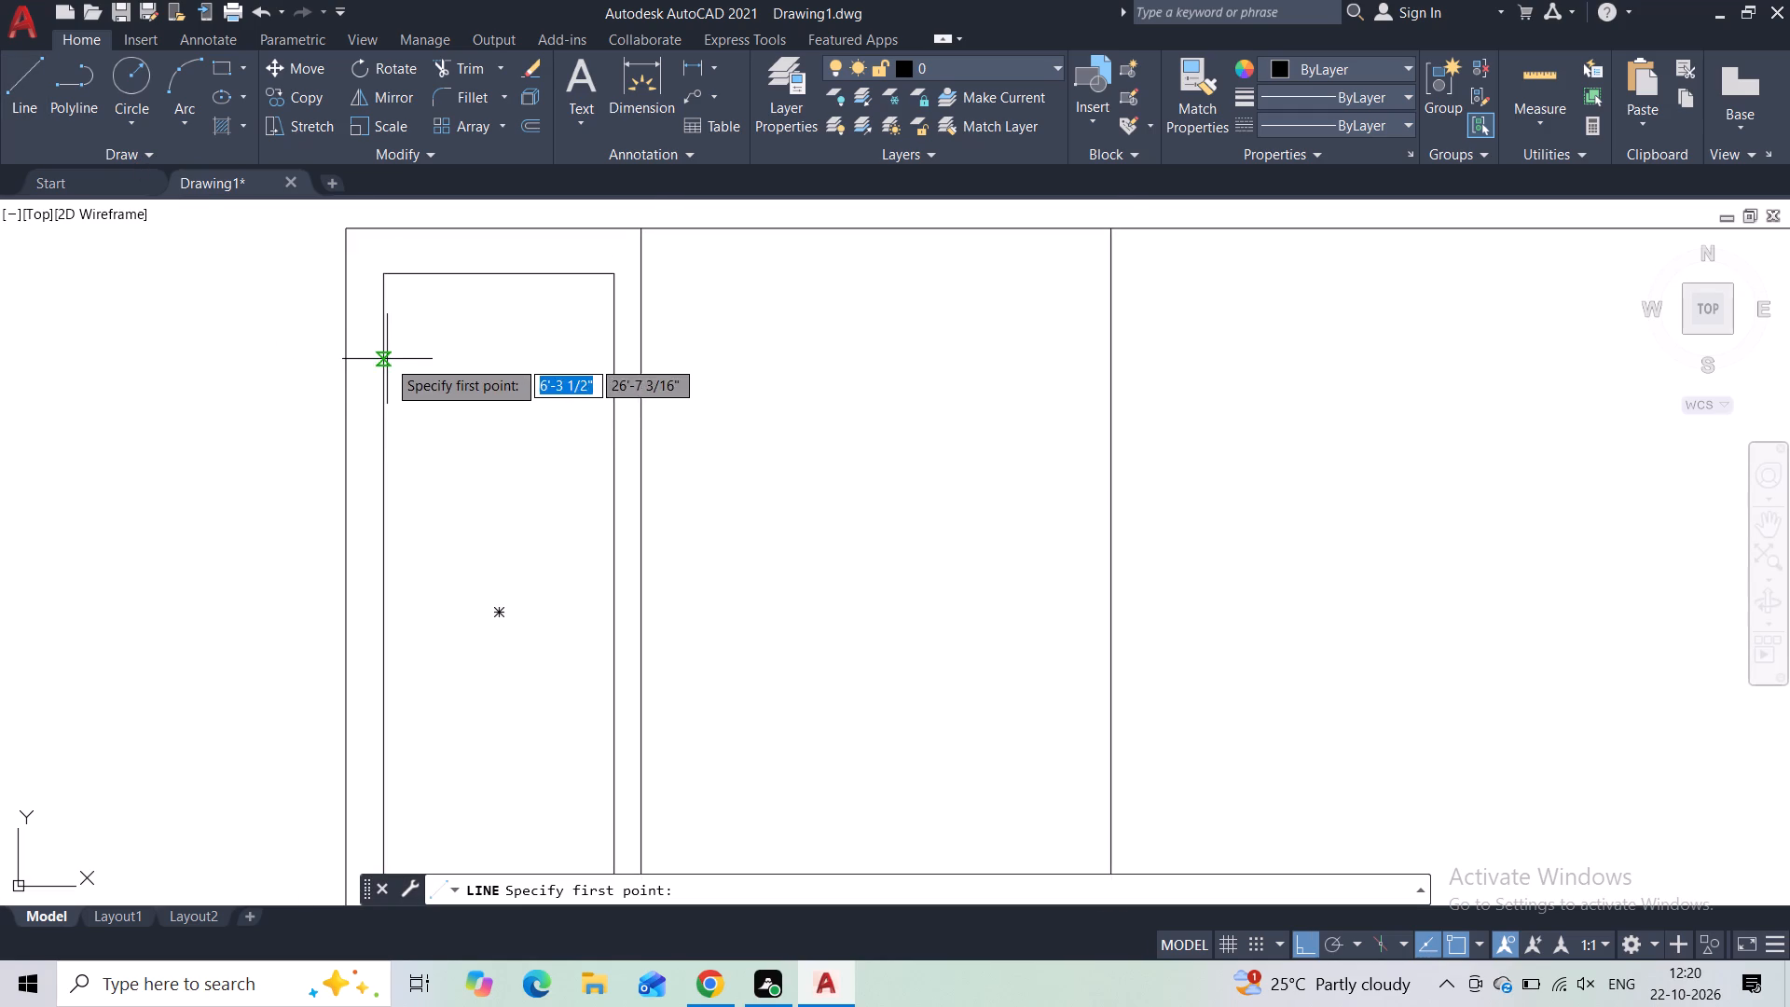
left_click(384, 358)
left_click(613, 361)
key("Escape")
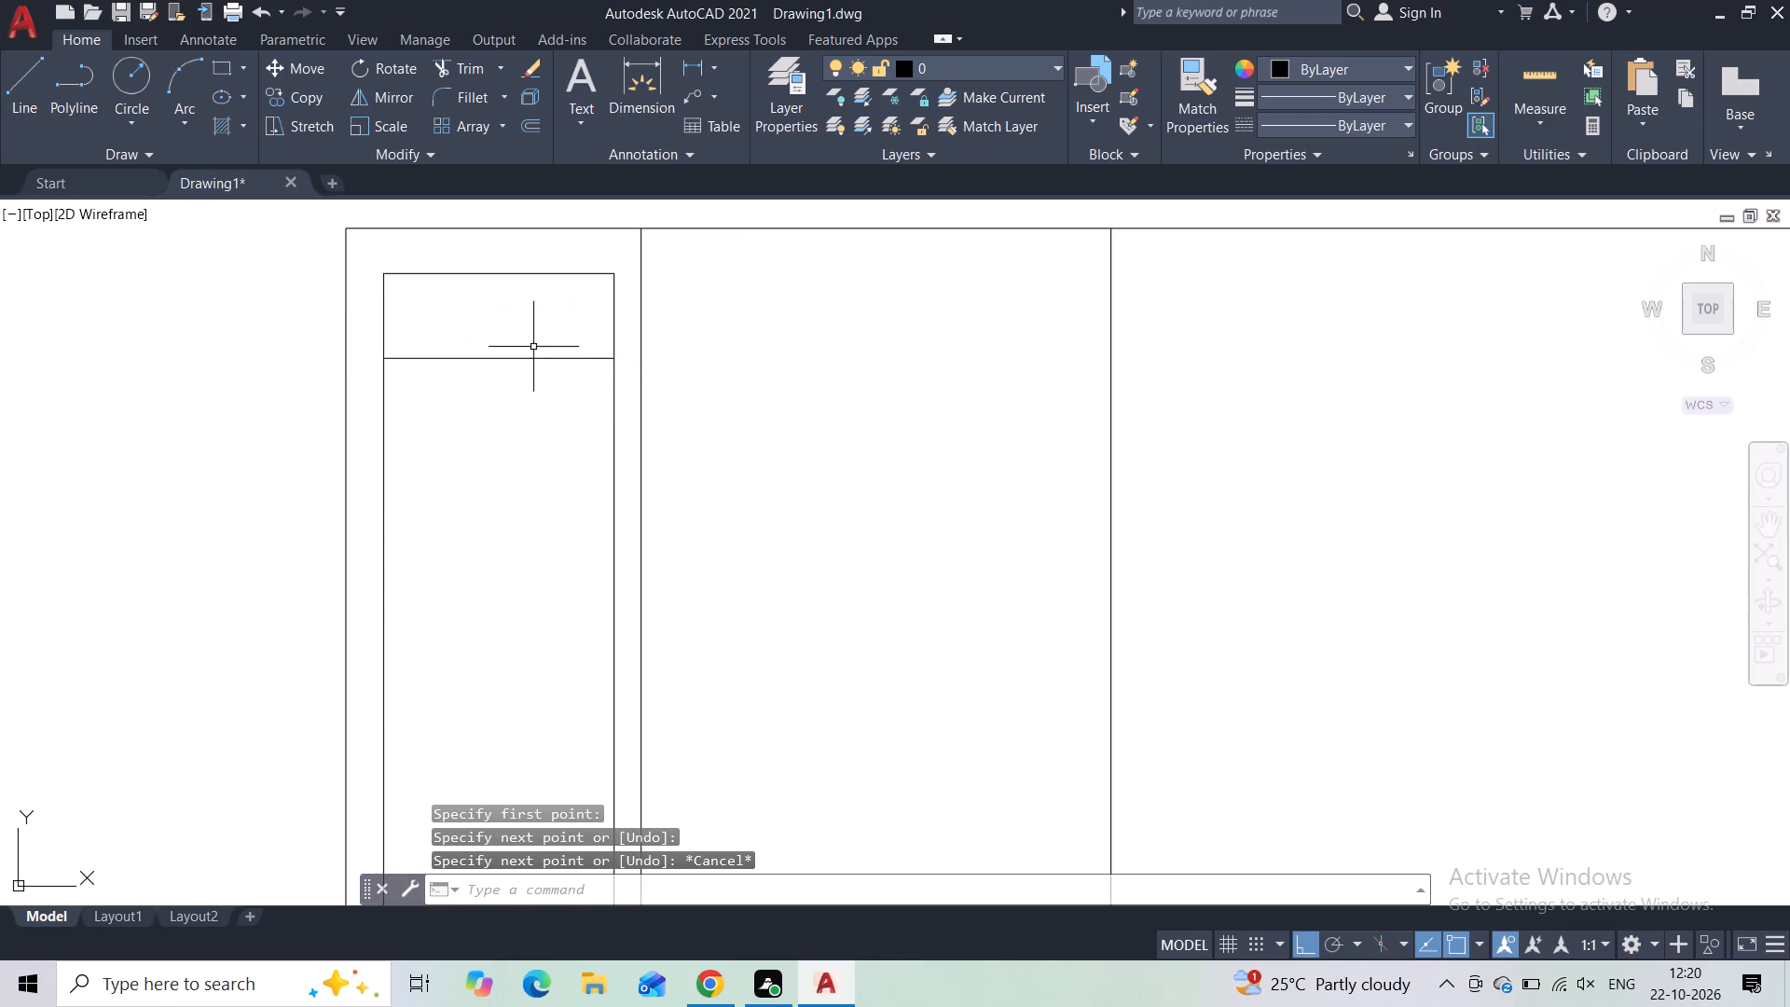
Copy the horizontal line six times down the tall rectangle, the first about 1'-5" below the original and the last near the band.
left_click(501, 326)
left_click(472, 436)
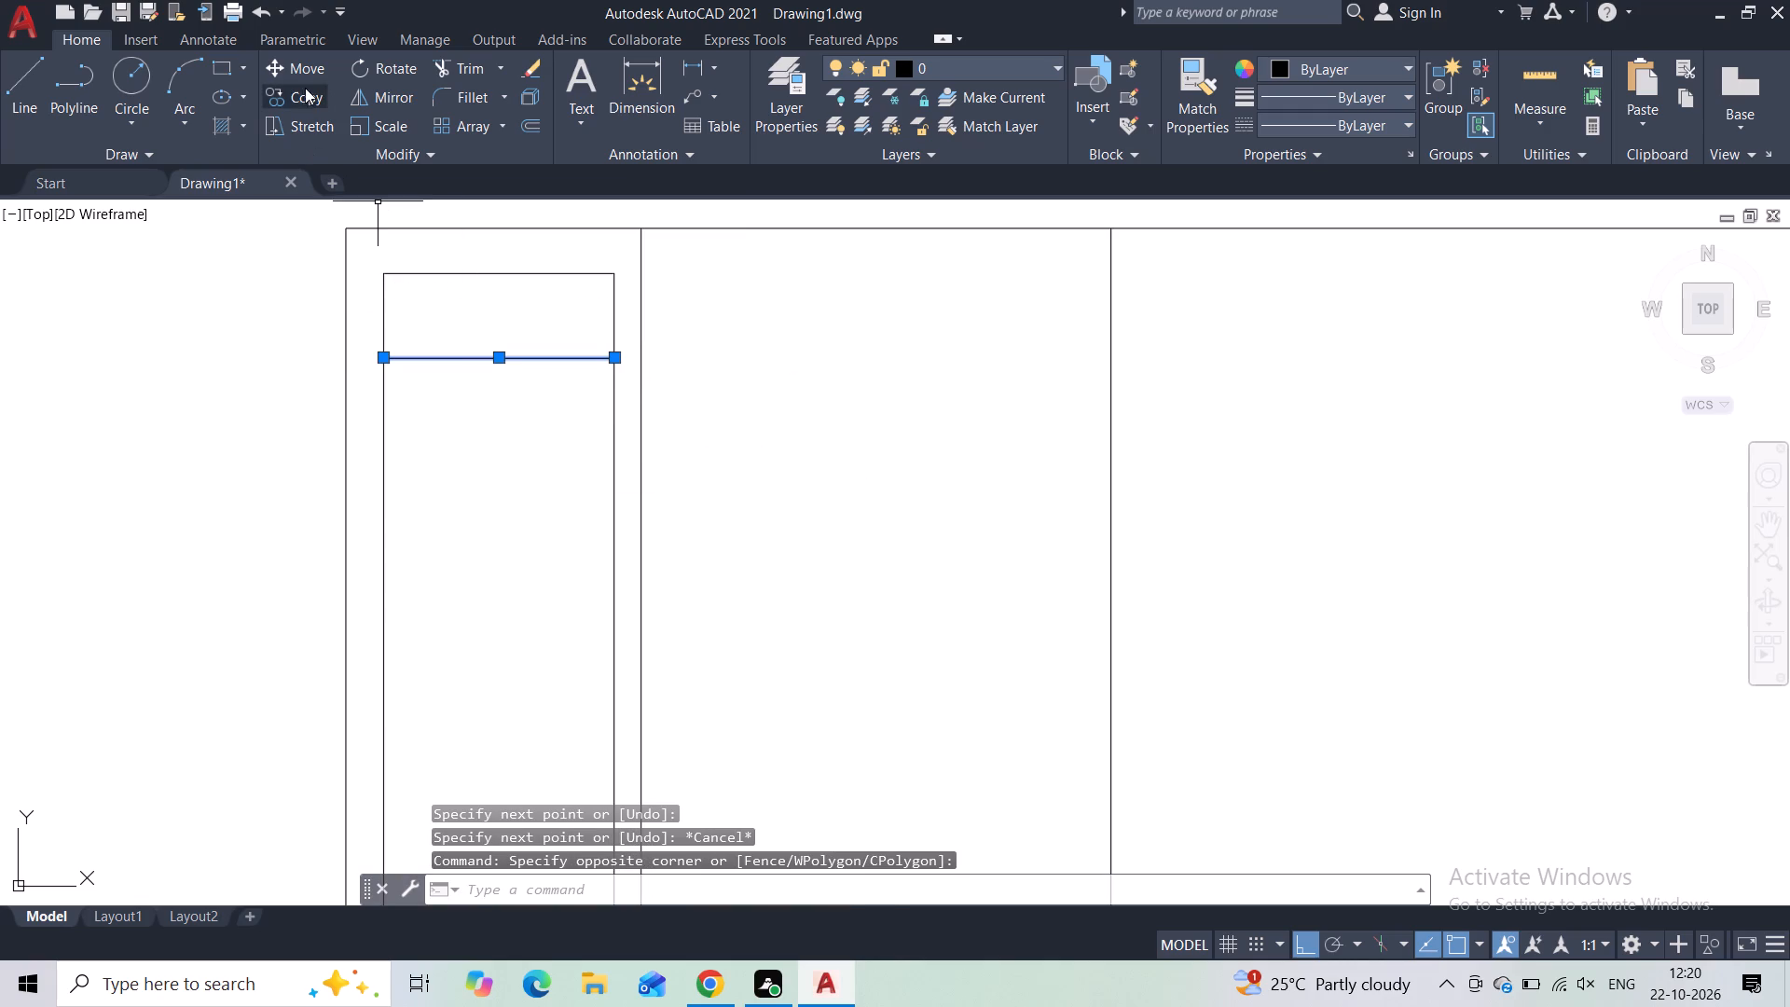
left_click(296, 93)
left_click(386, 361)
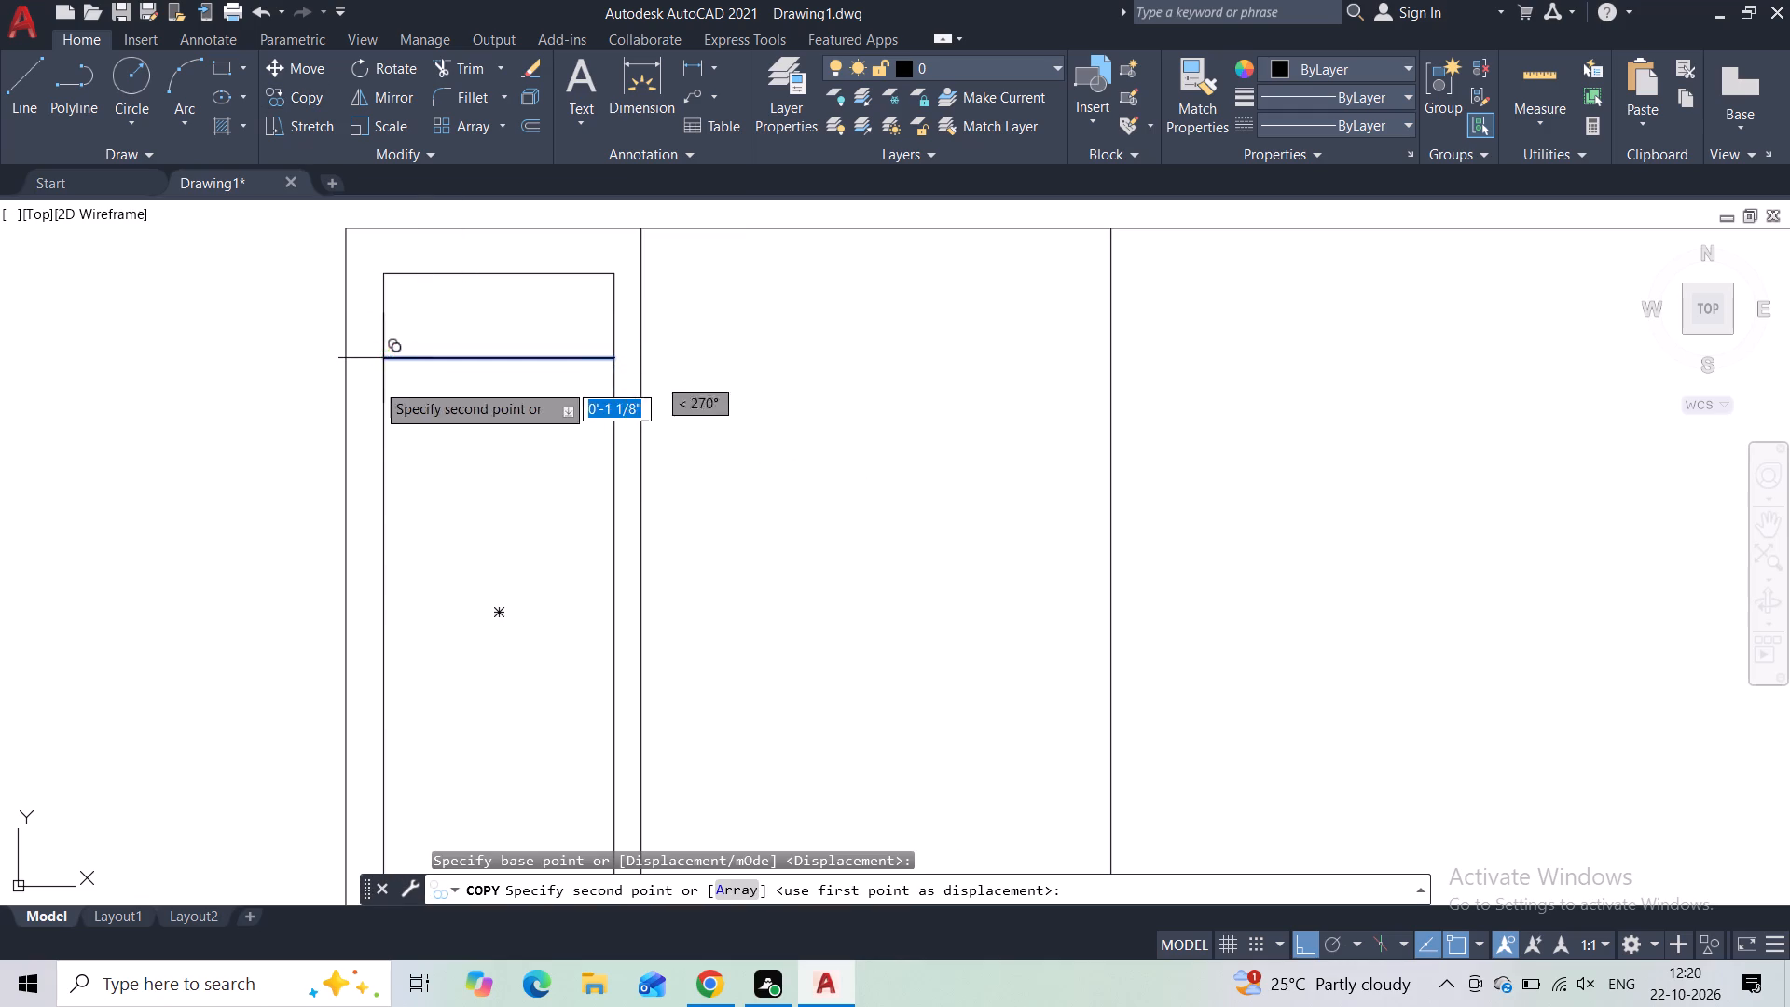
left_click(386, 444)
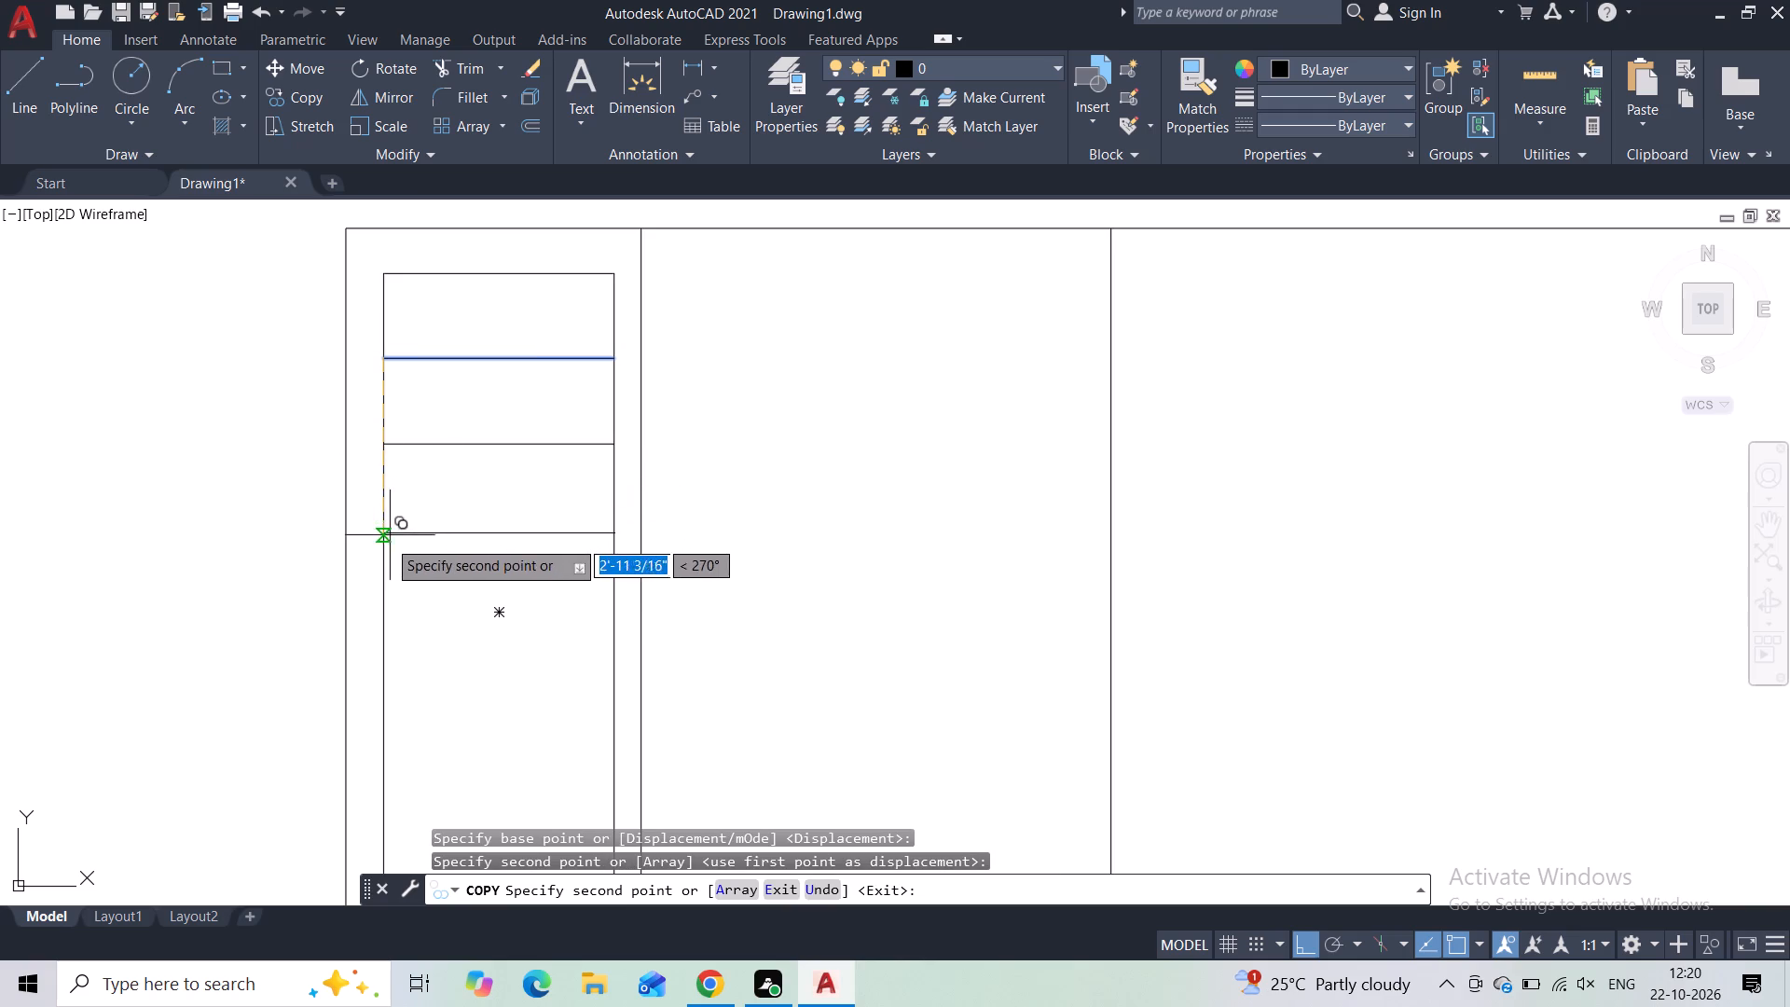
left_click(385, 542)
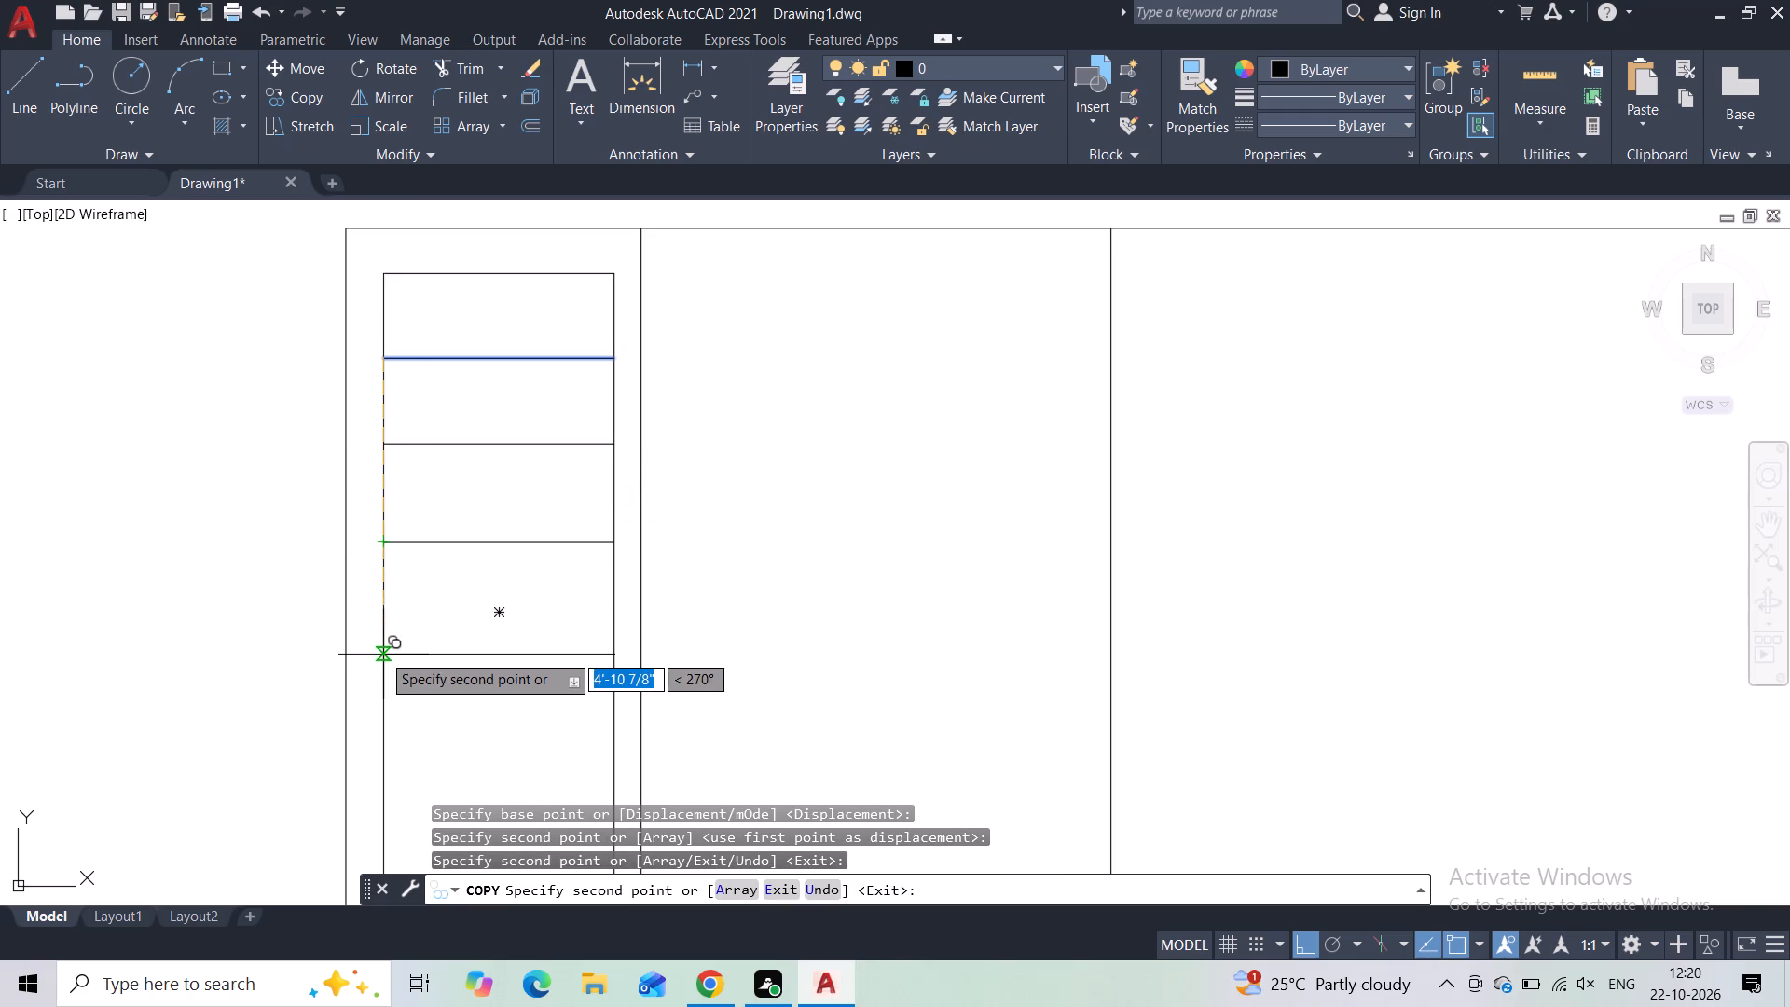
left_click(381, 649)
middle_click_drag(387, 633, 372, 354)
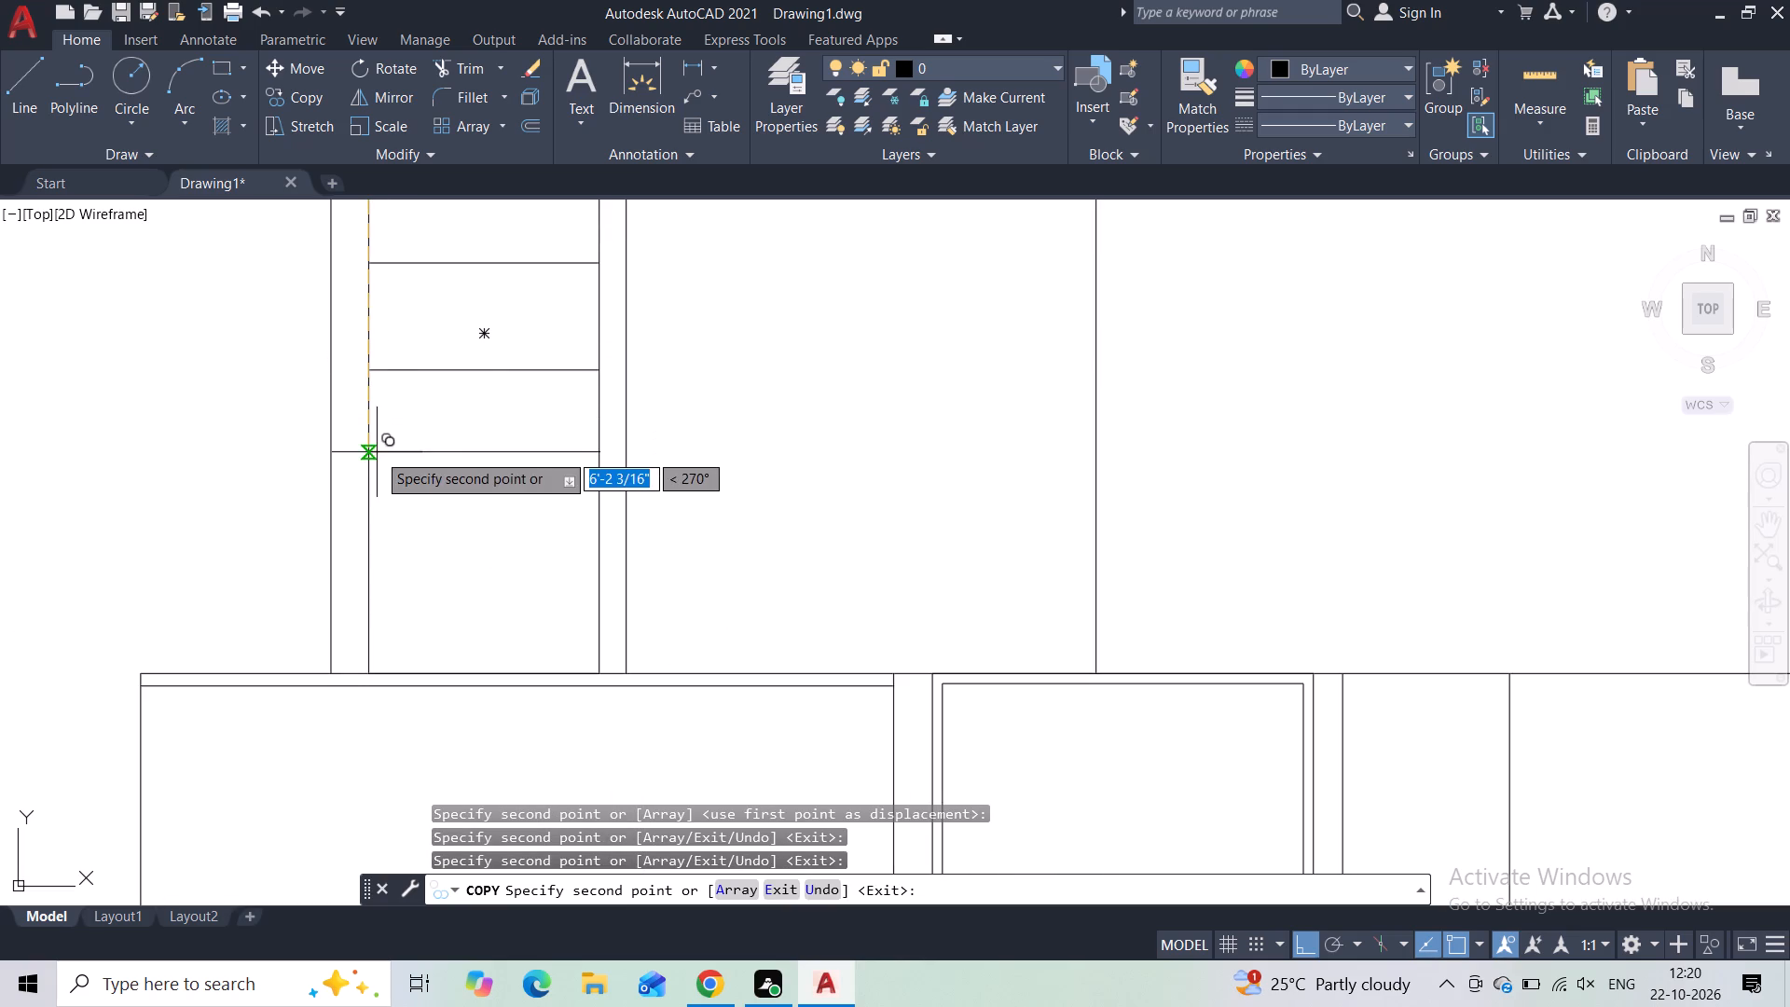
left_click(377, 460)
left_click(364, 561)
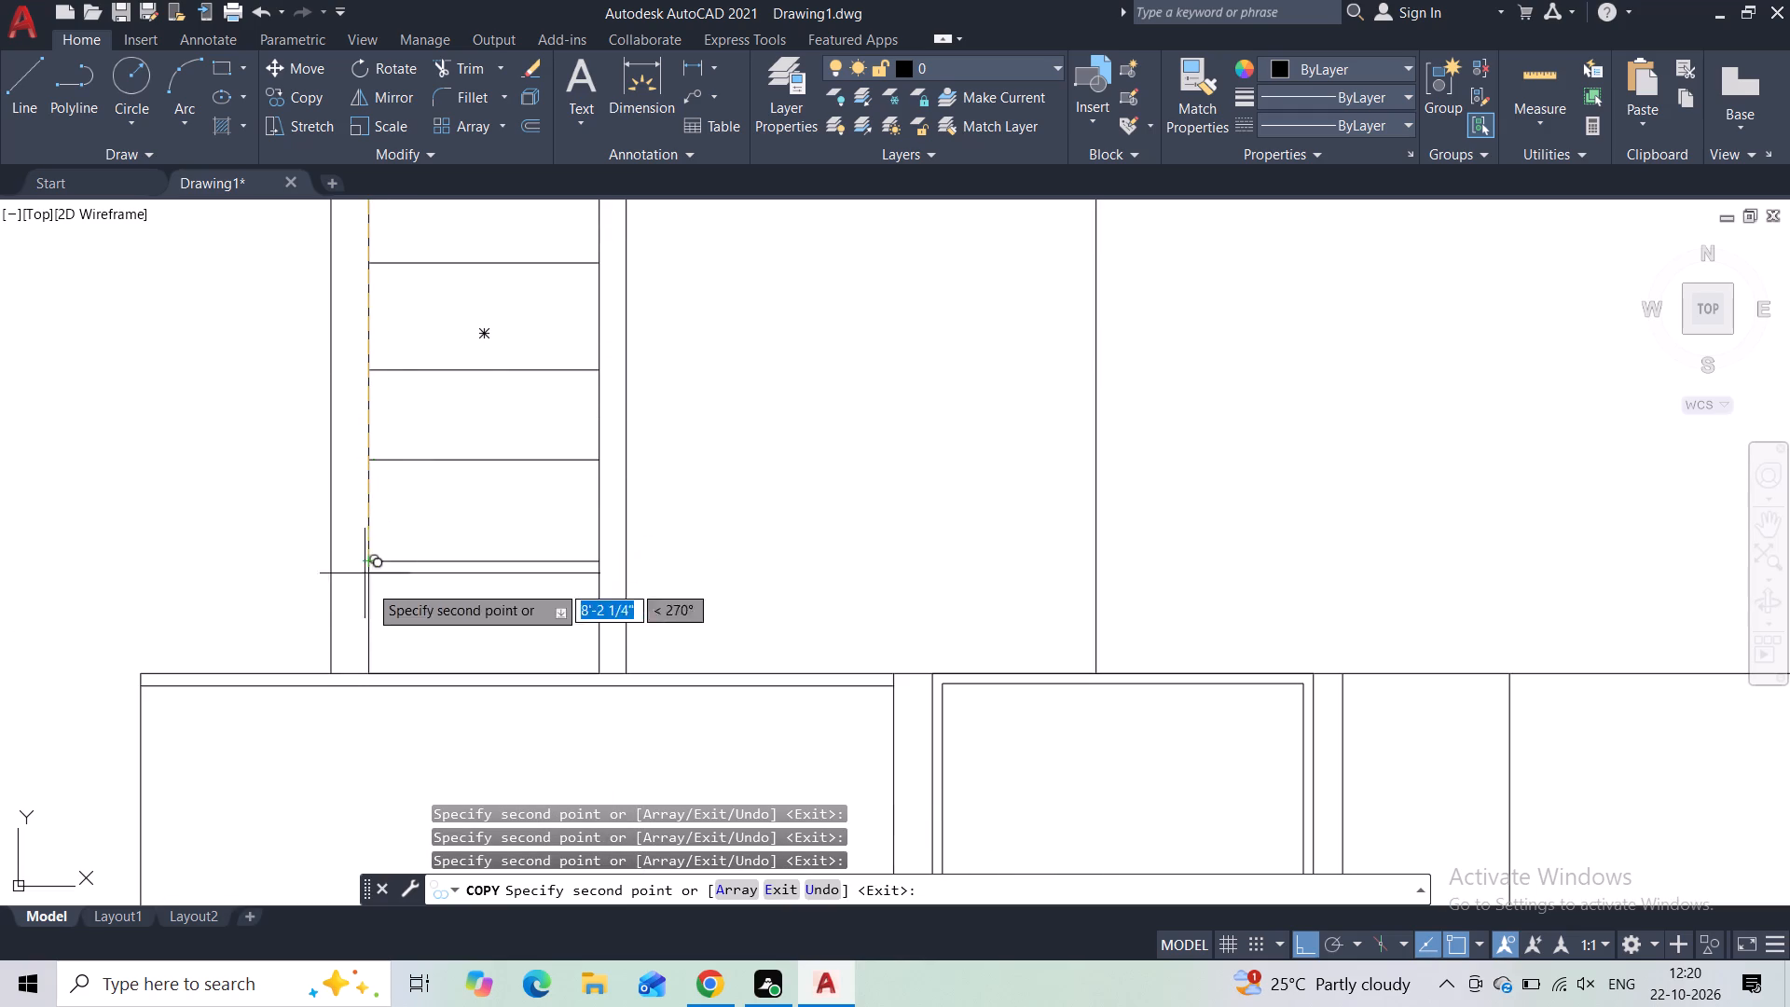
left_click(376, 616)
key("Escape")
scroll(491, 457, "down", 2)
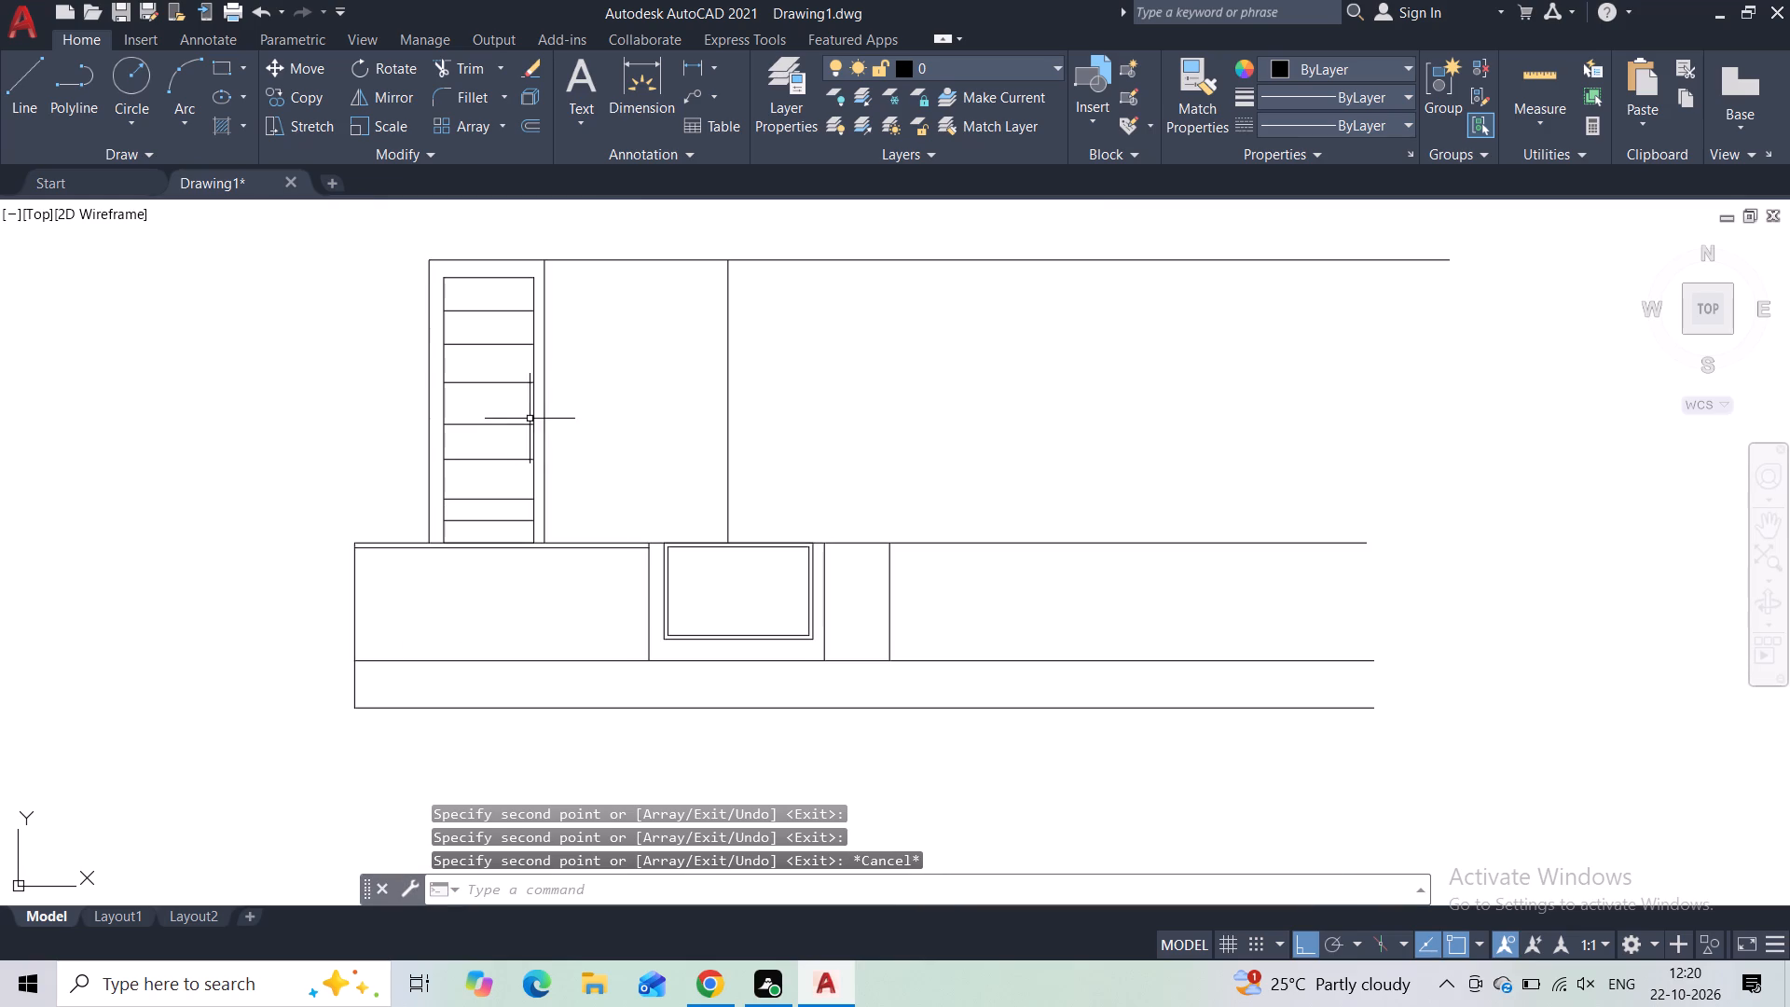
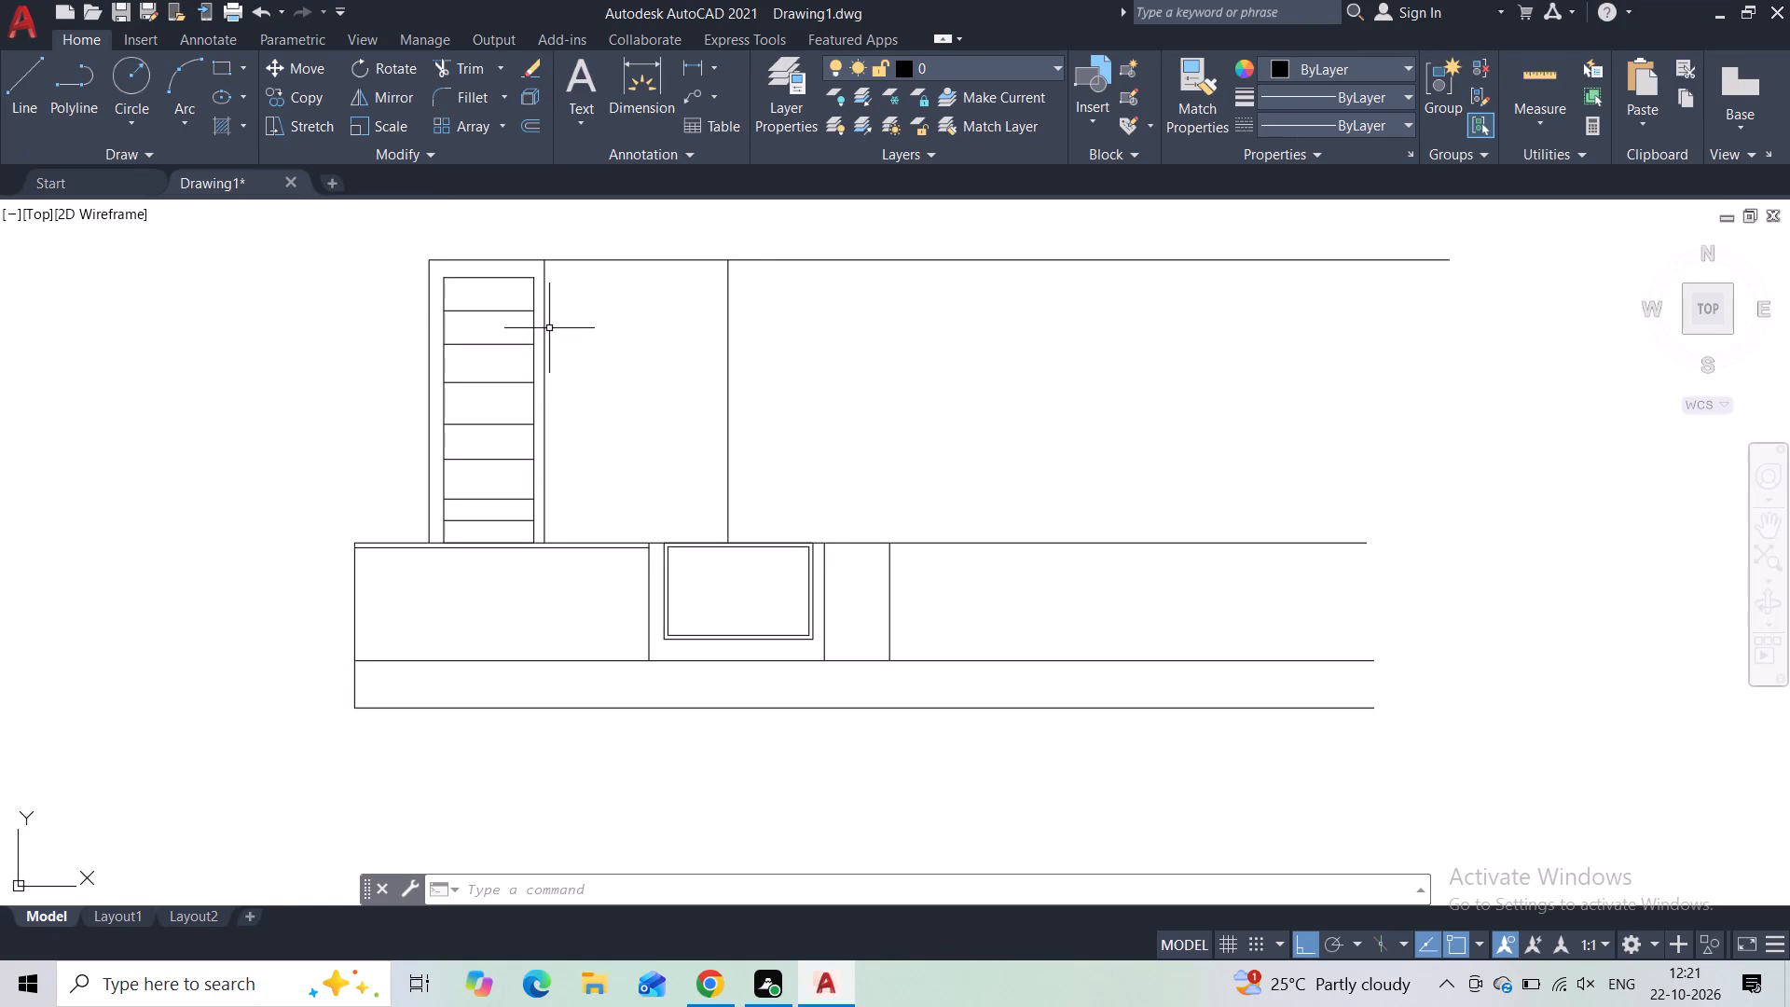
Draw a horizontal line across the second upper bay between its two dividers, roughly a third of the way down.
left_click(0, 106)
left_click(11, 84)
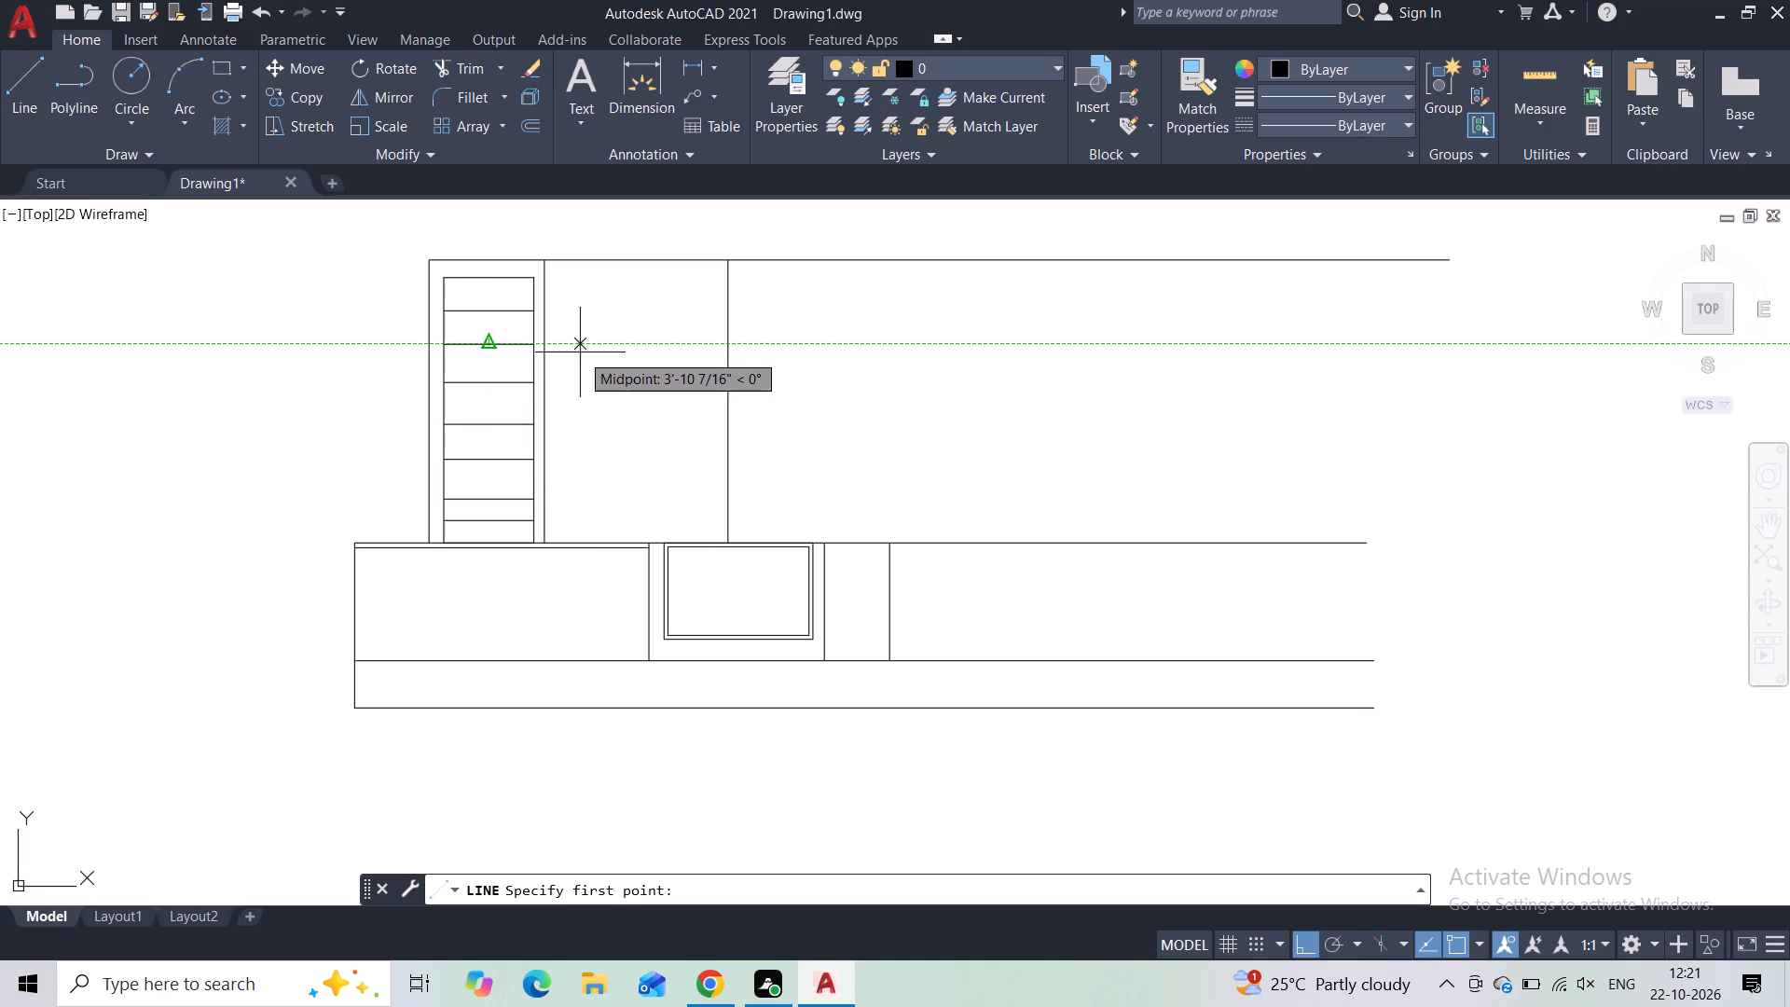
scroll(572, 343, "up", 1)
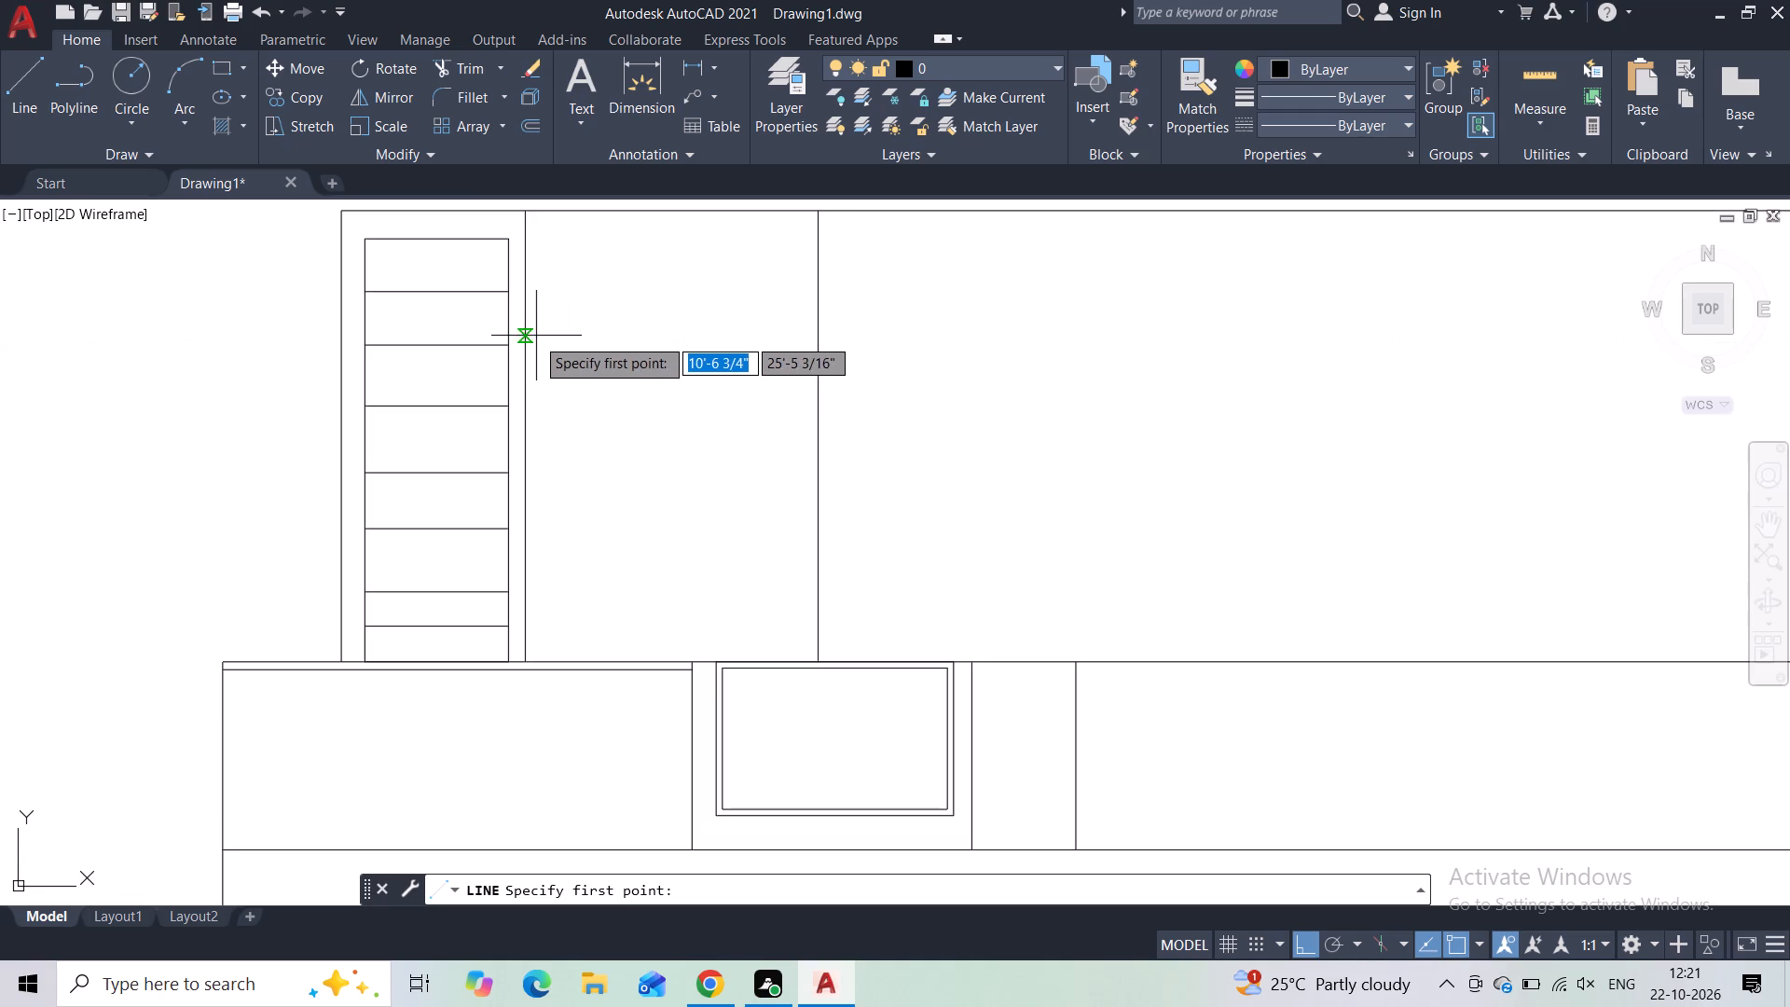
left_click(528, 346)
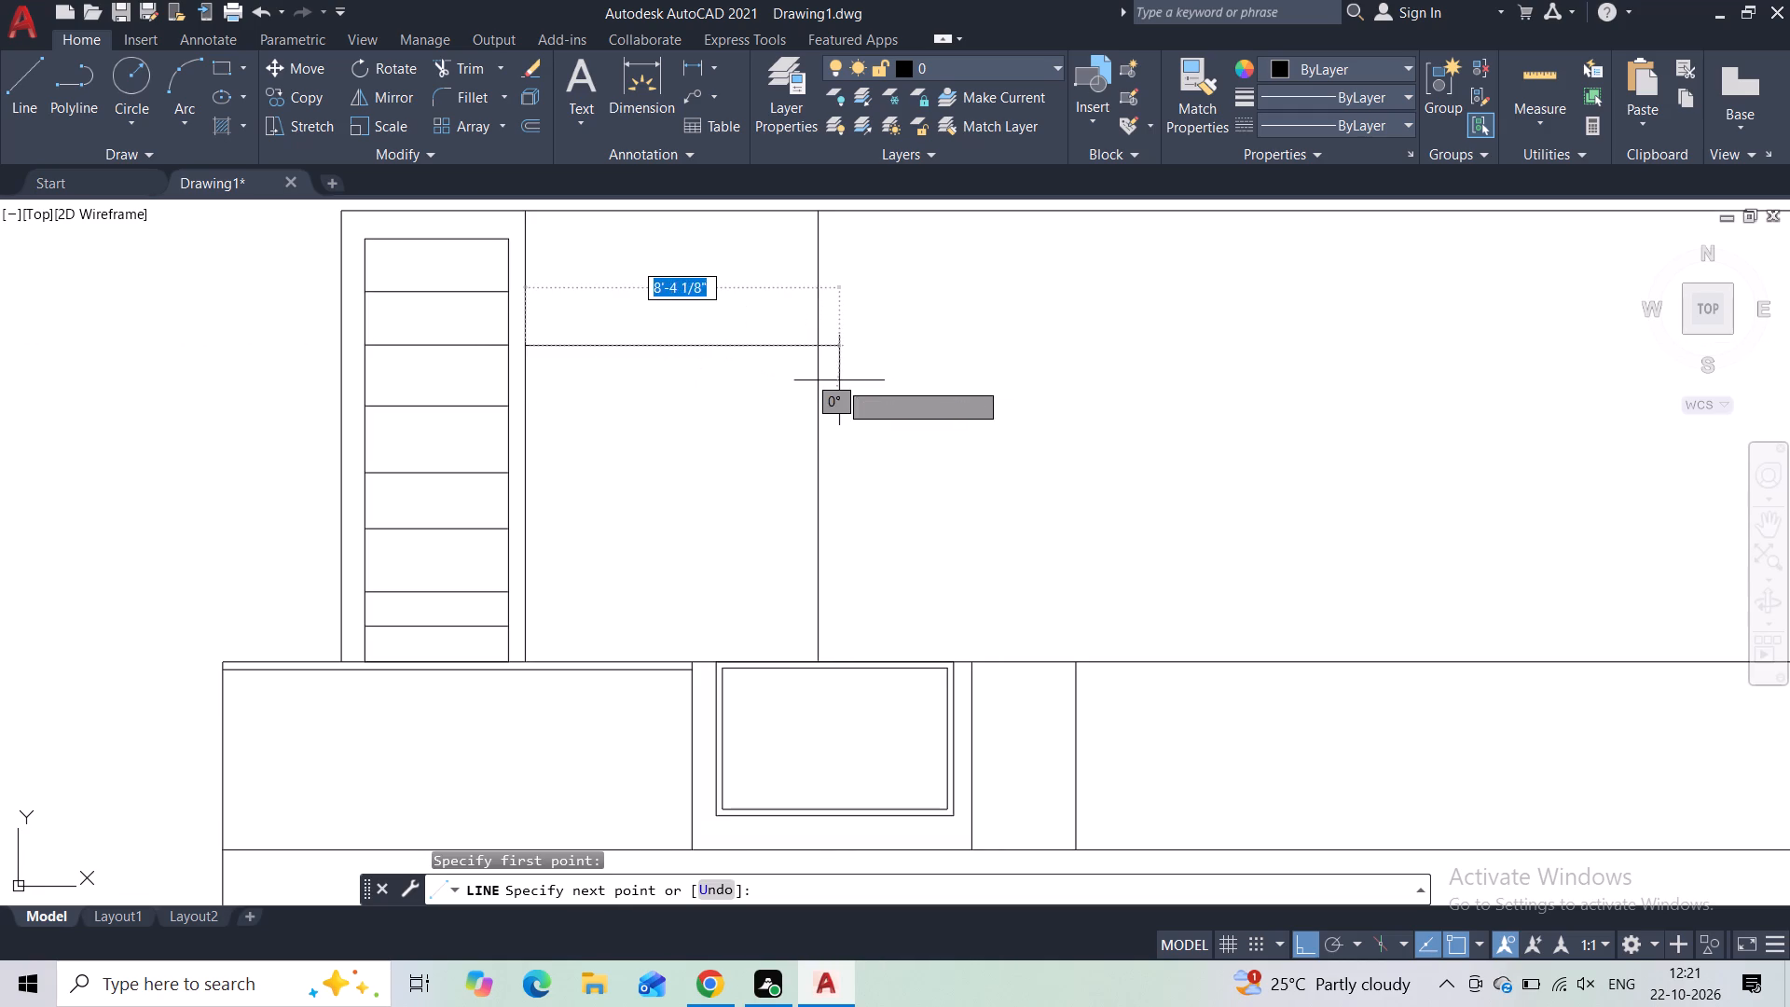
left_click(822, 347)
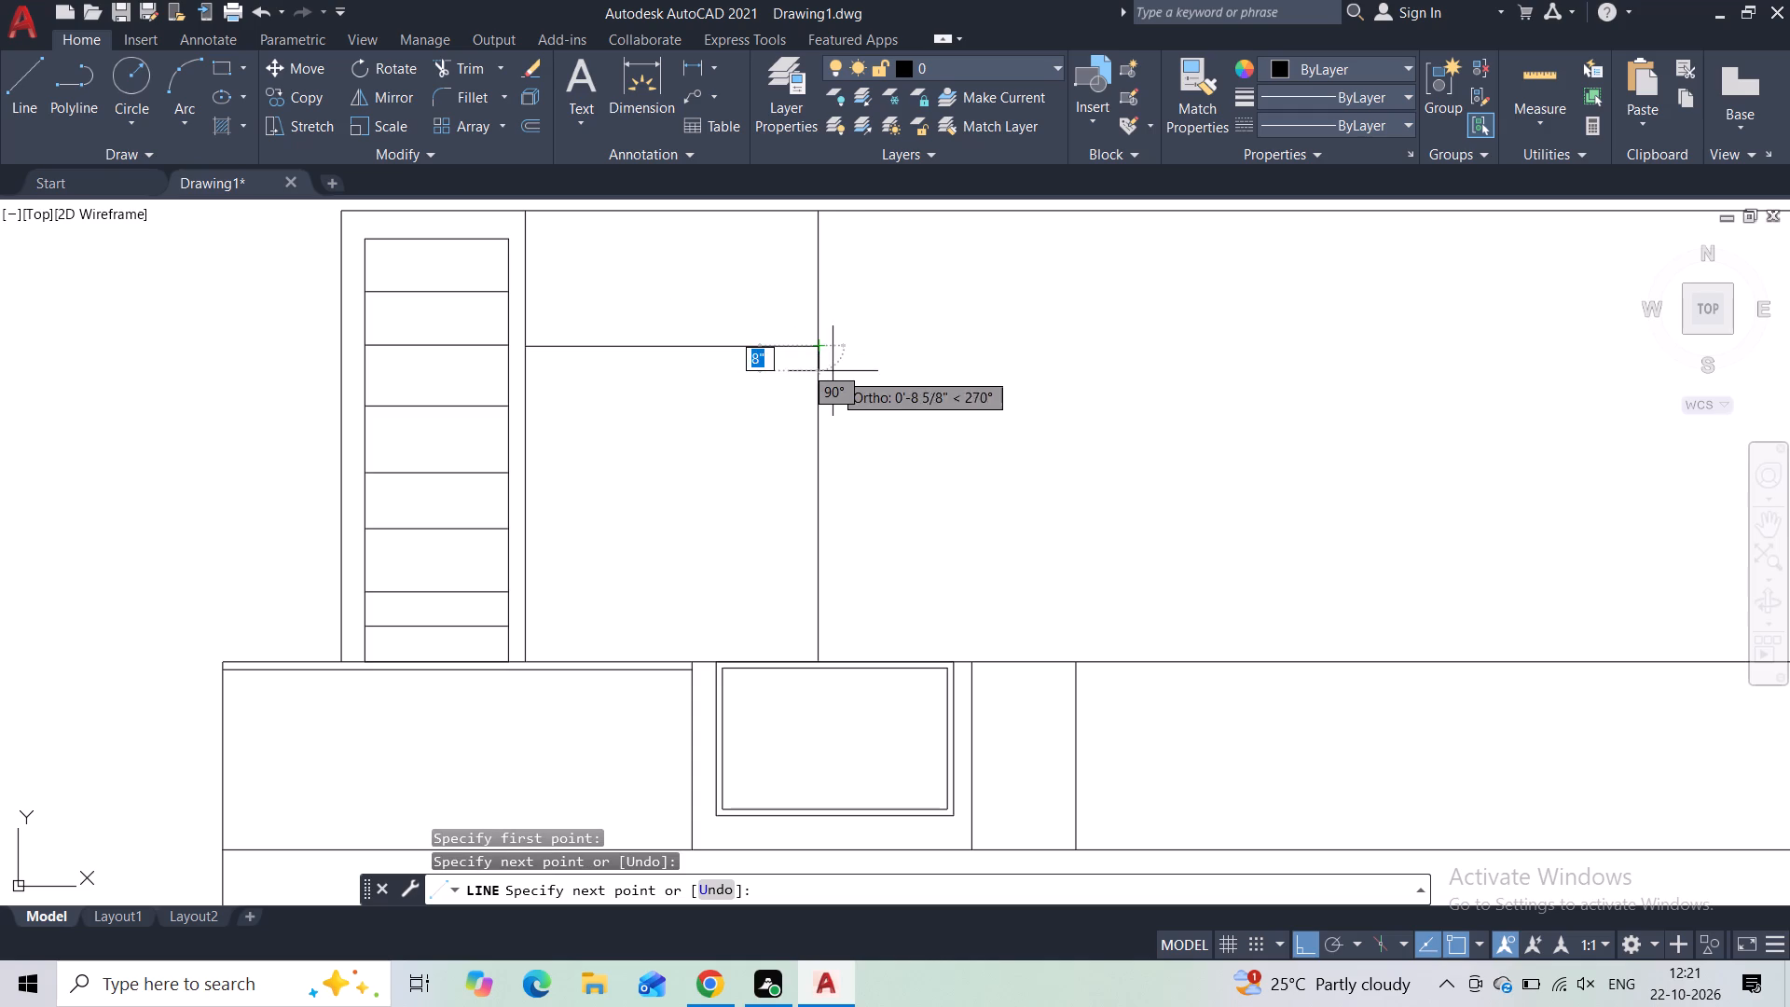
key("grave")
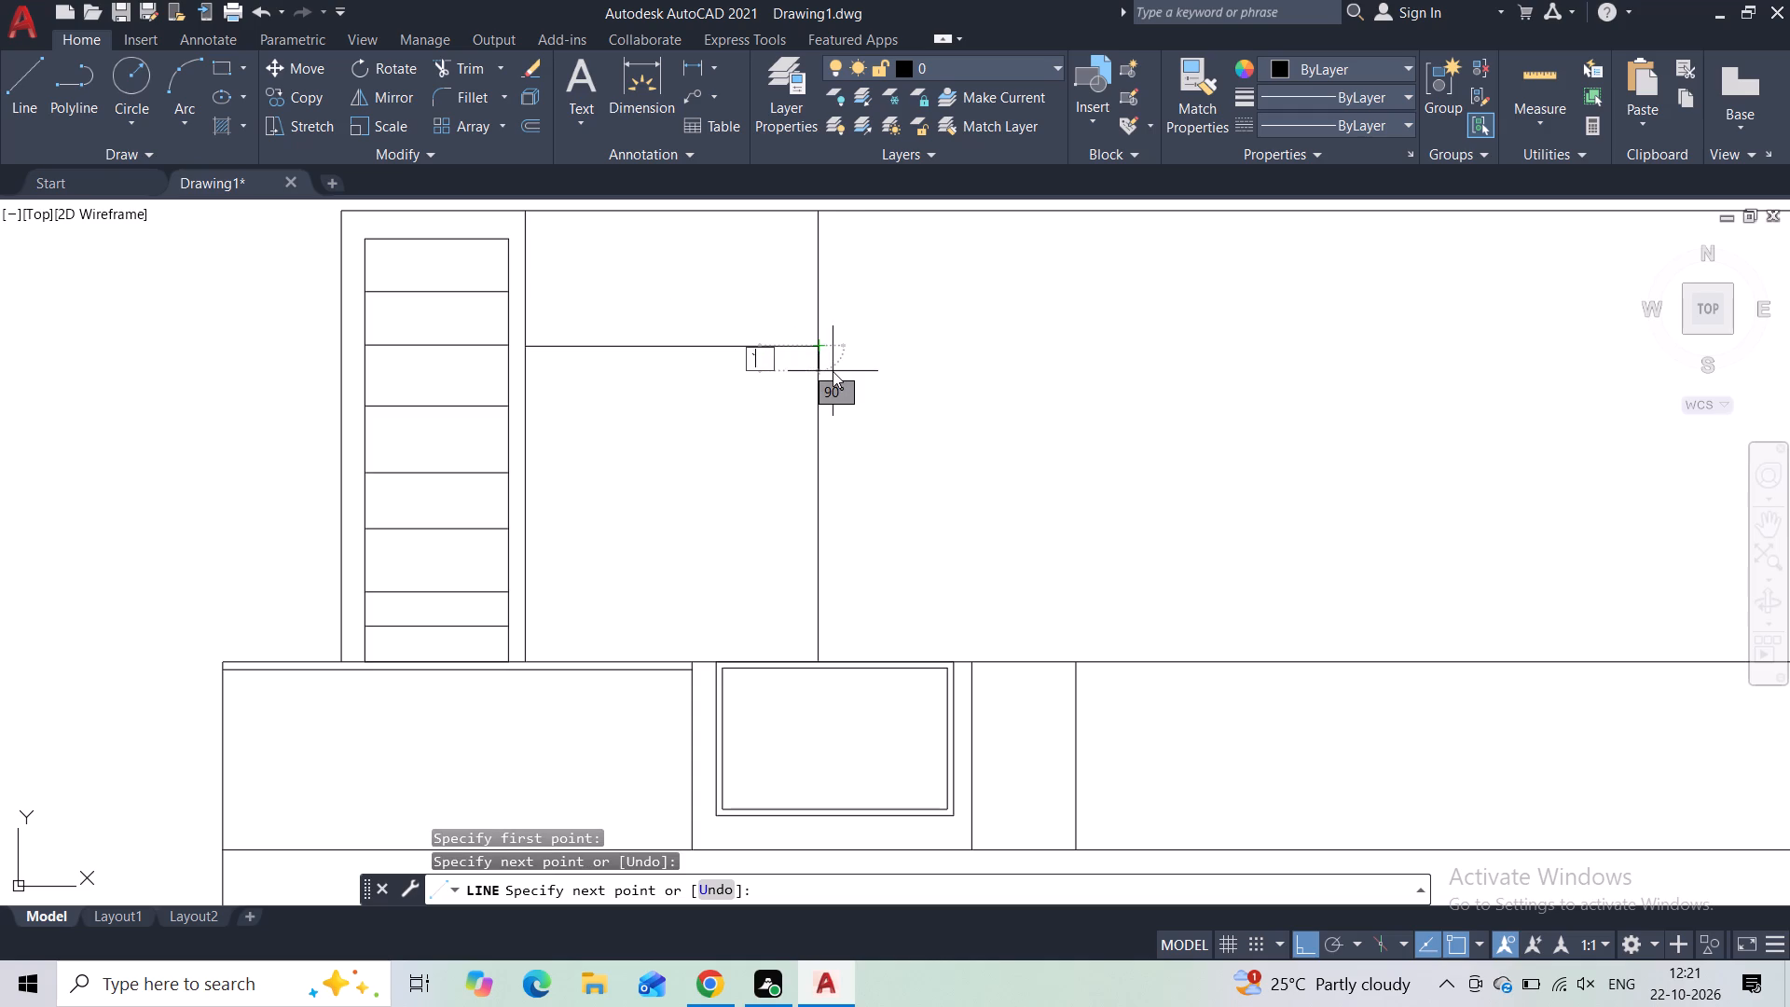
key("Escape")
key("Escape")
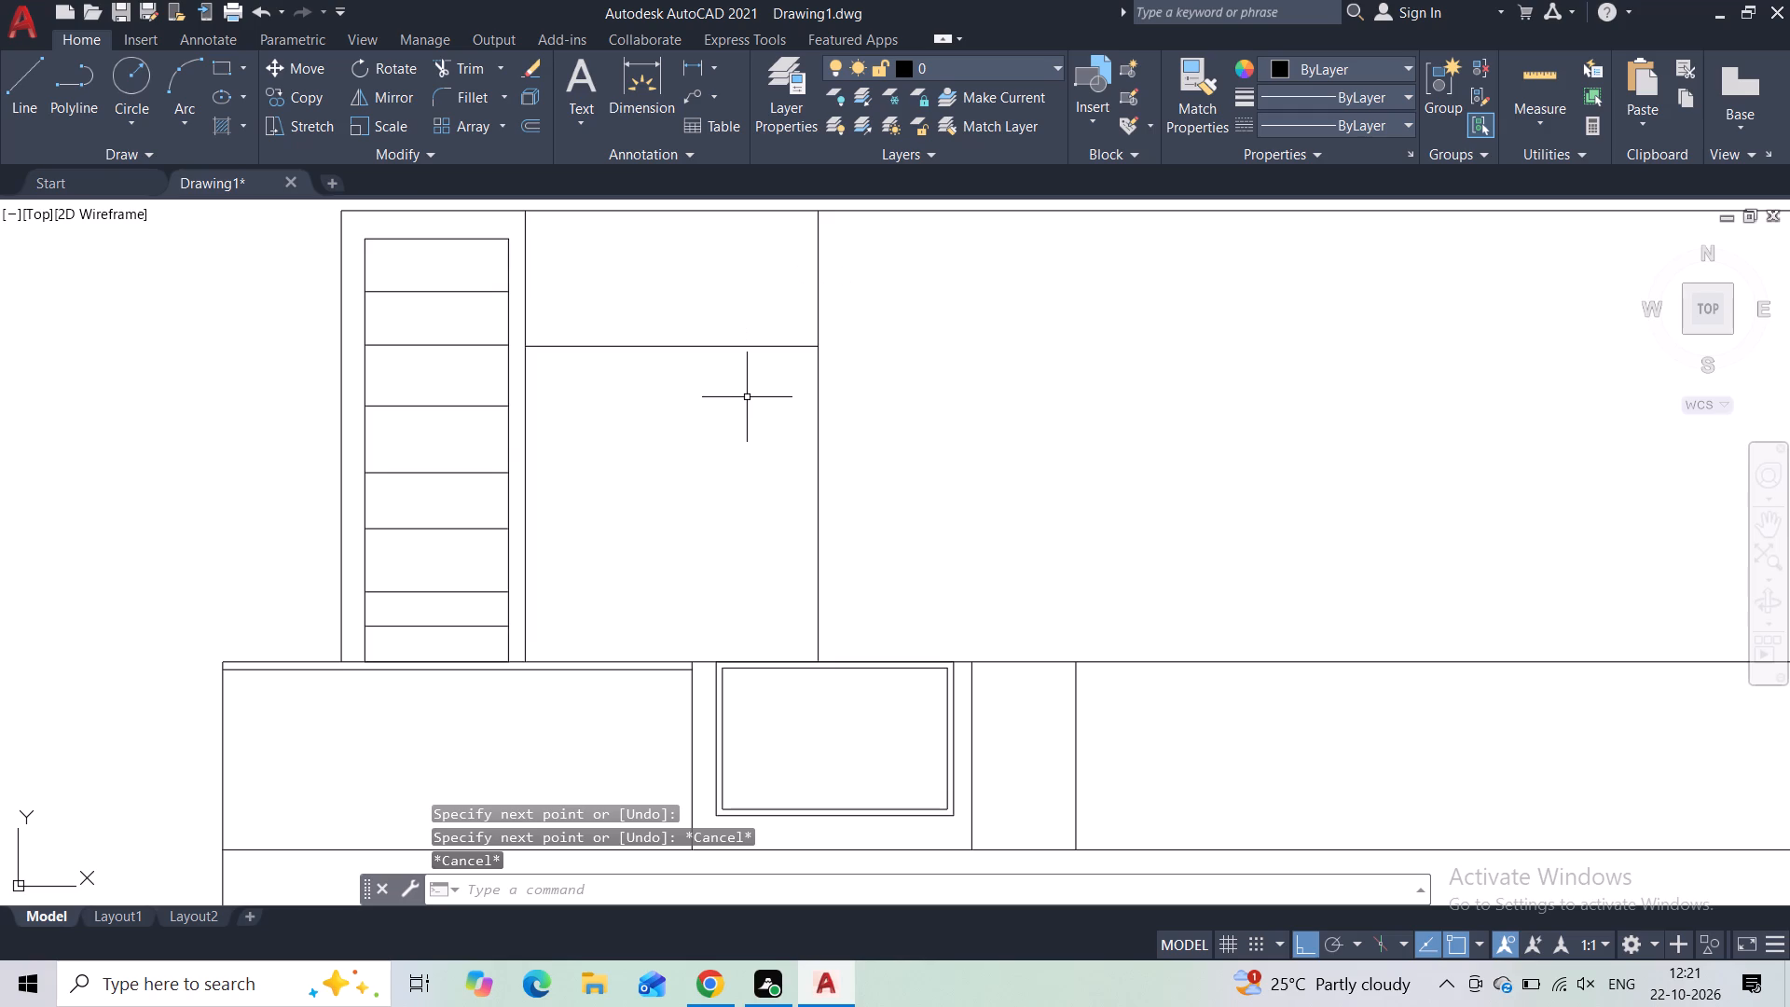
Move the second bay's right-hand divider about 1'-6" to the left.
middle_click_drag(748, 399, 756, 446)
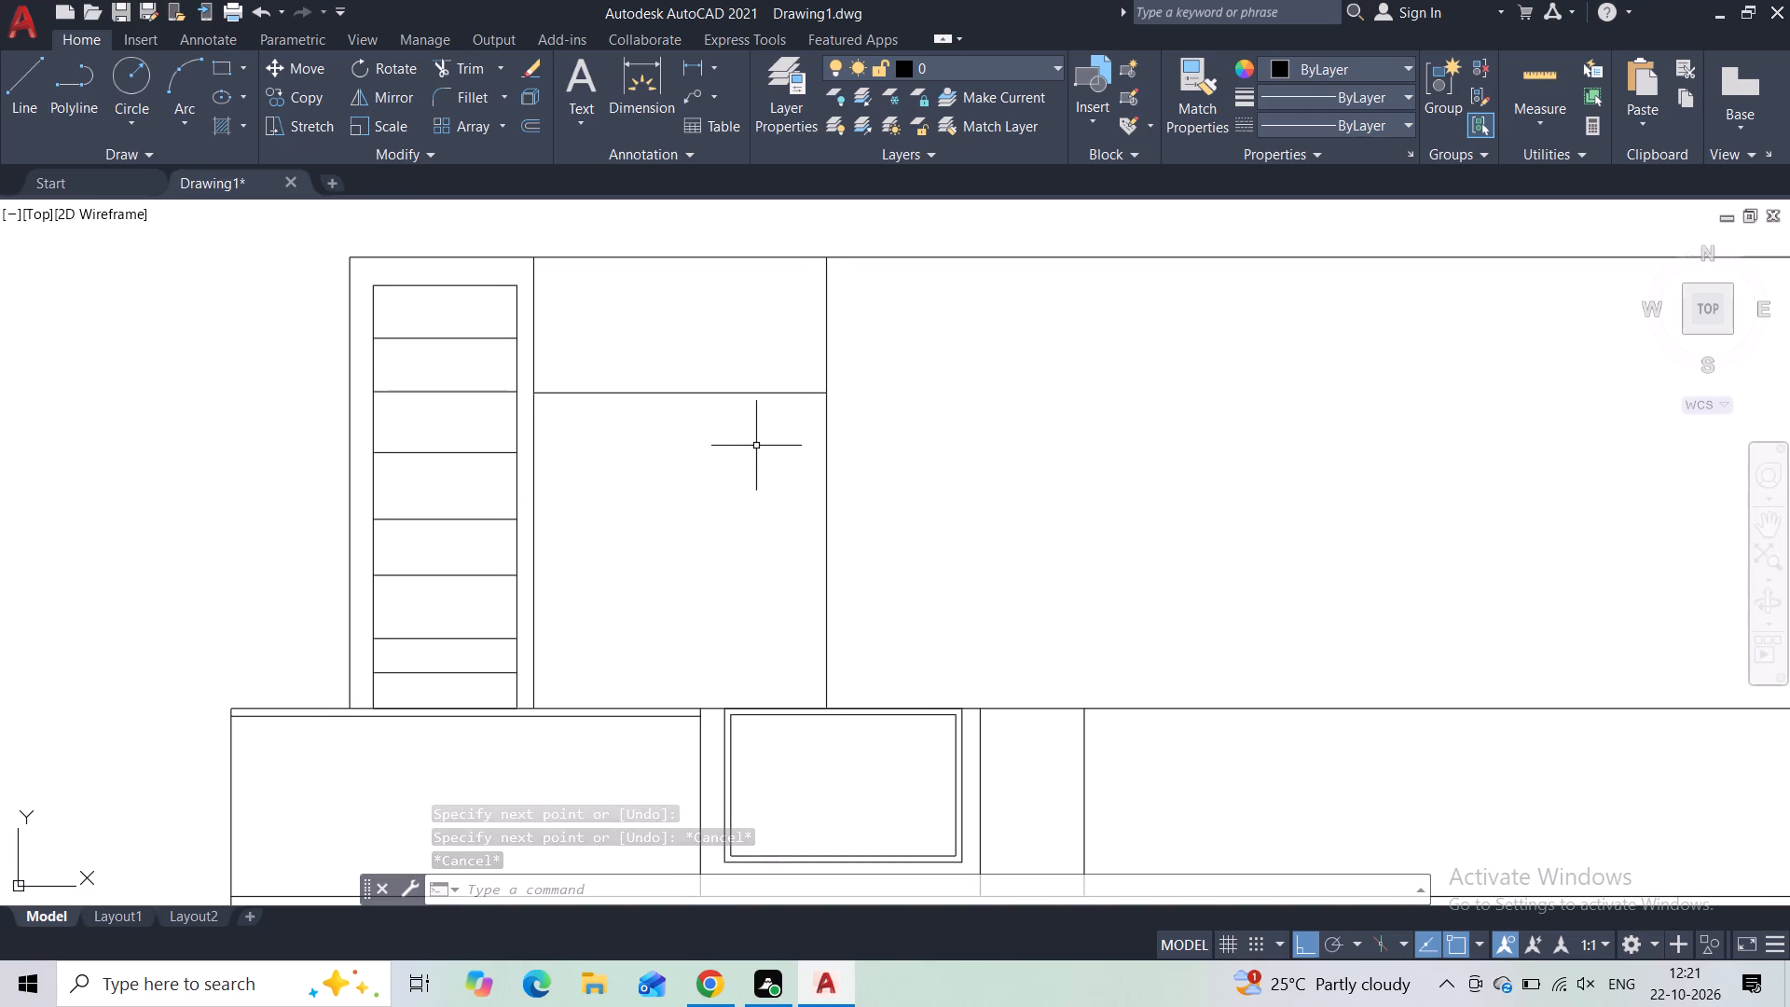
middle_click_drag(901, 433, 732, 434)
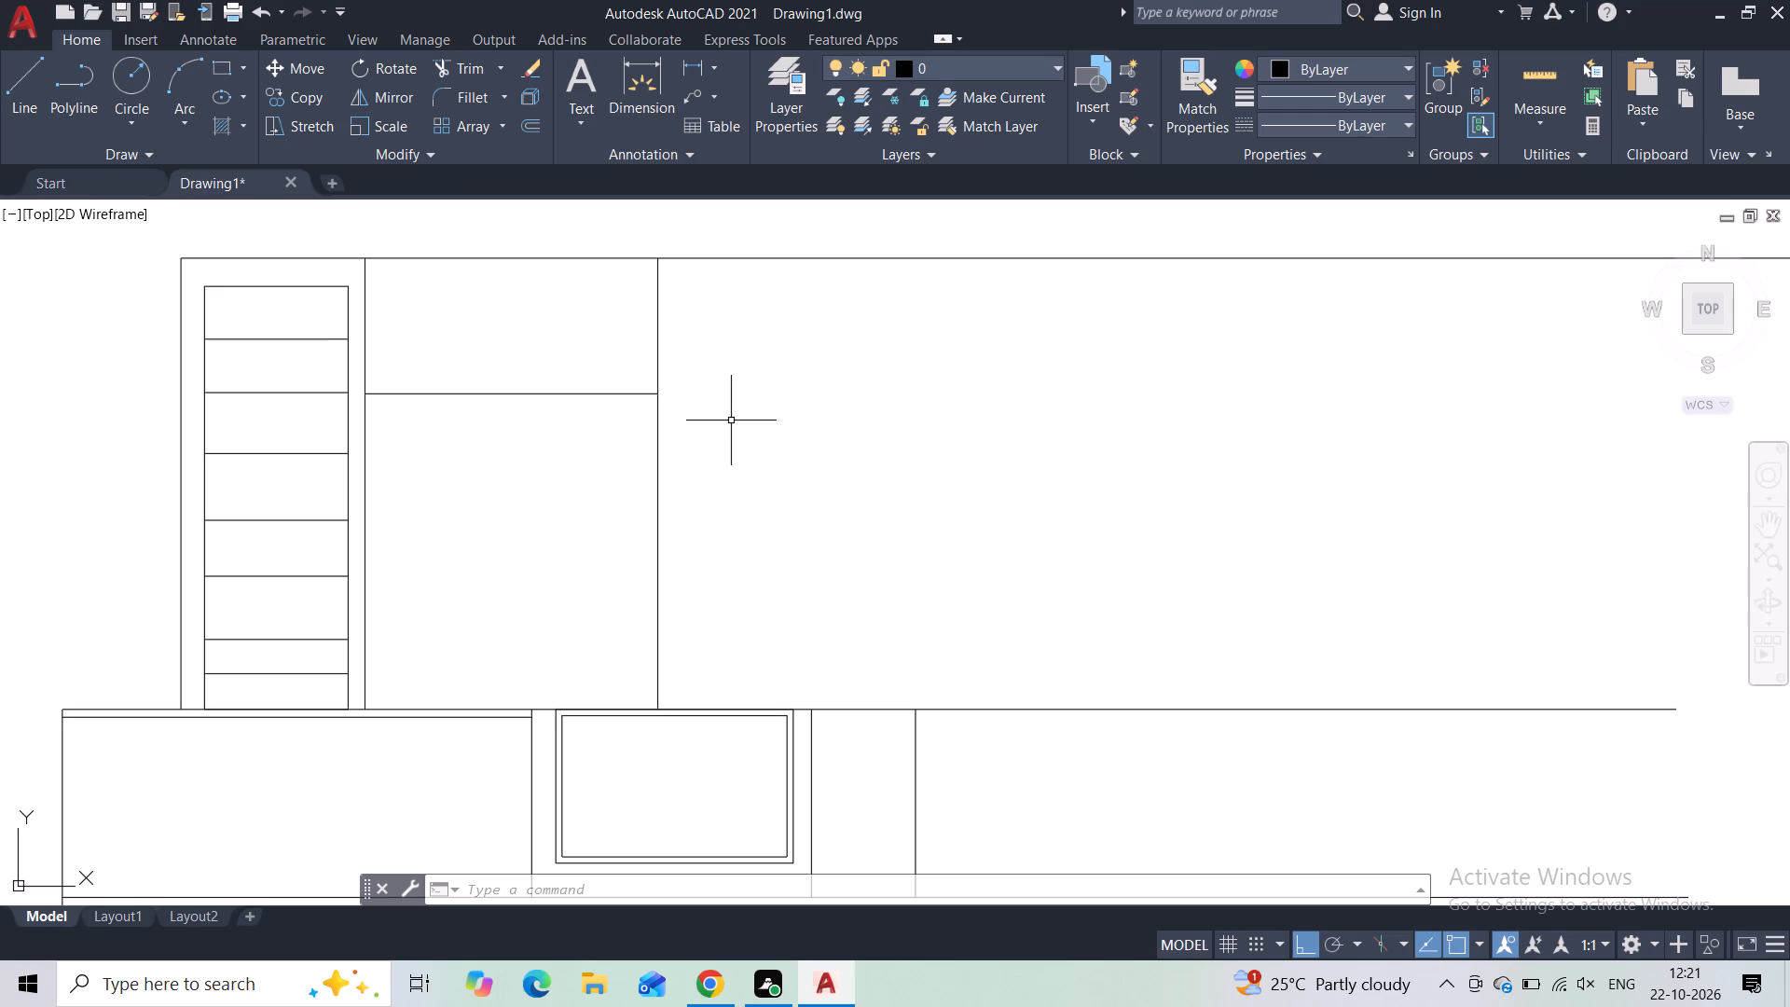
left_click(680, 431)
left_click(629, 458)
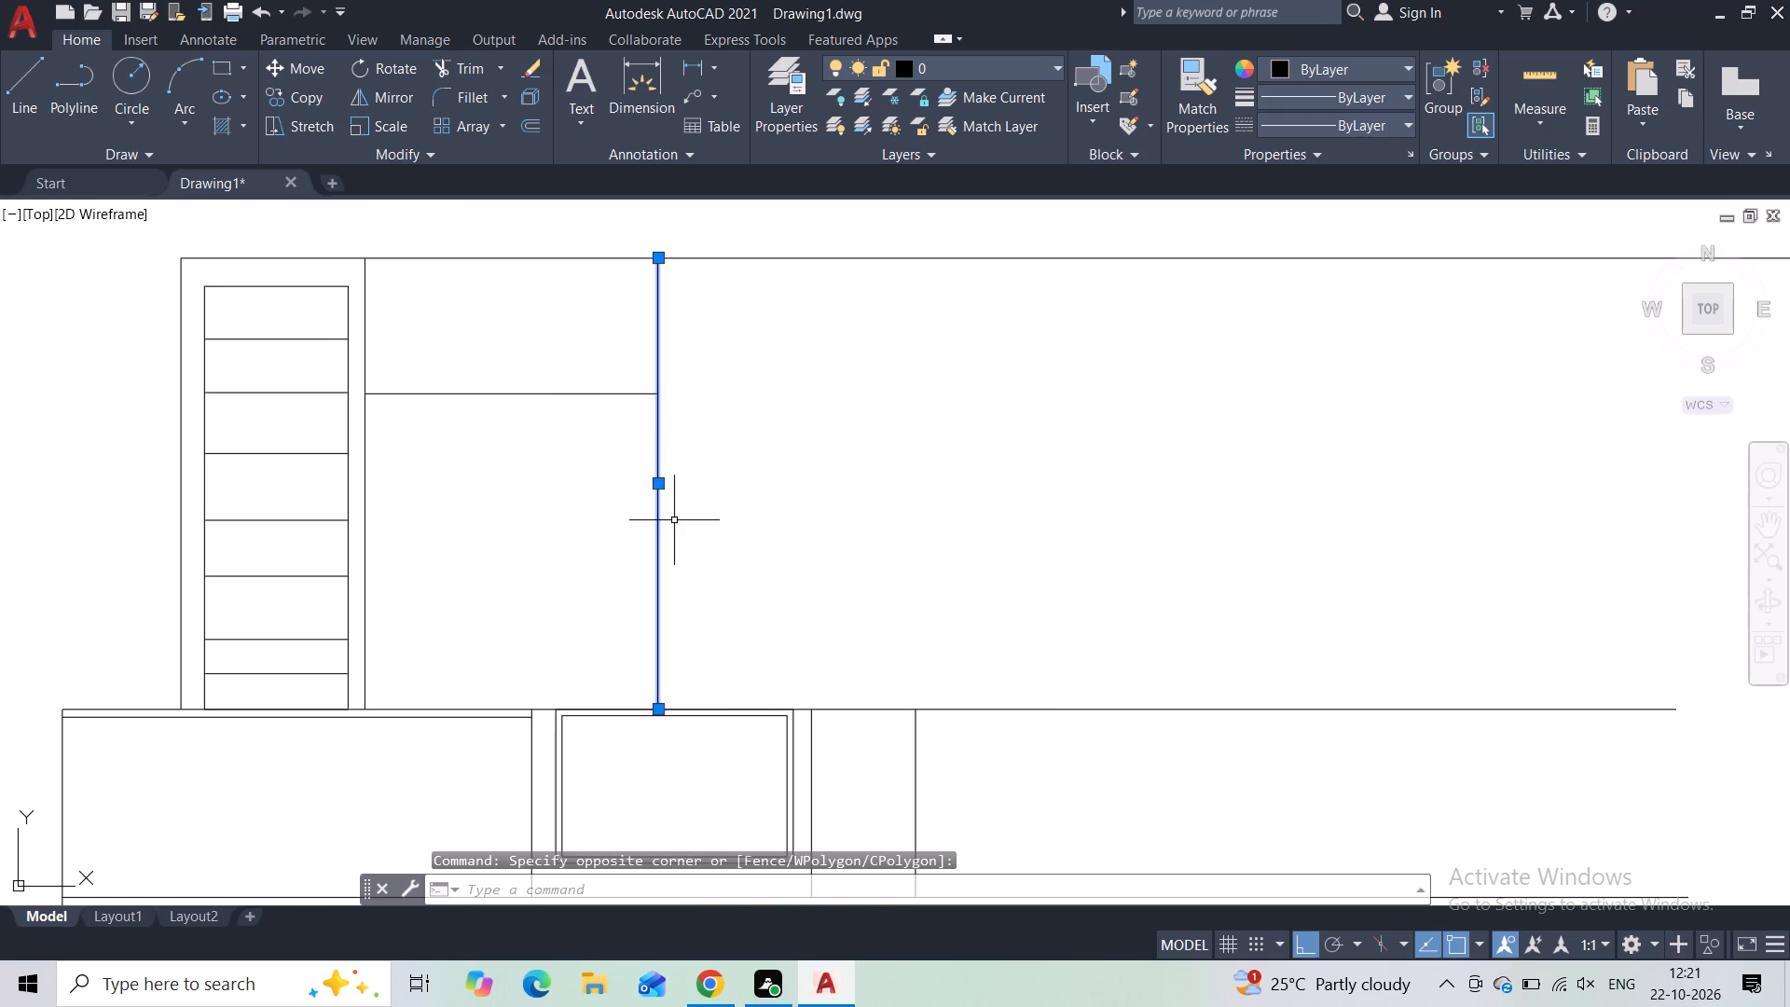
left_click(663, 487)
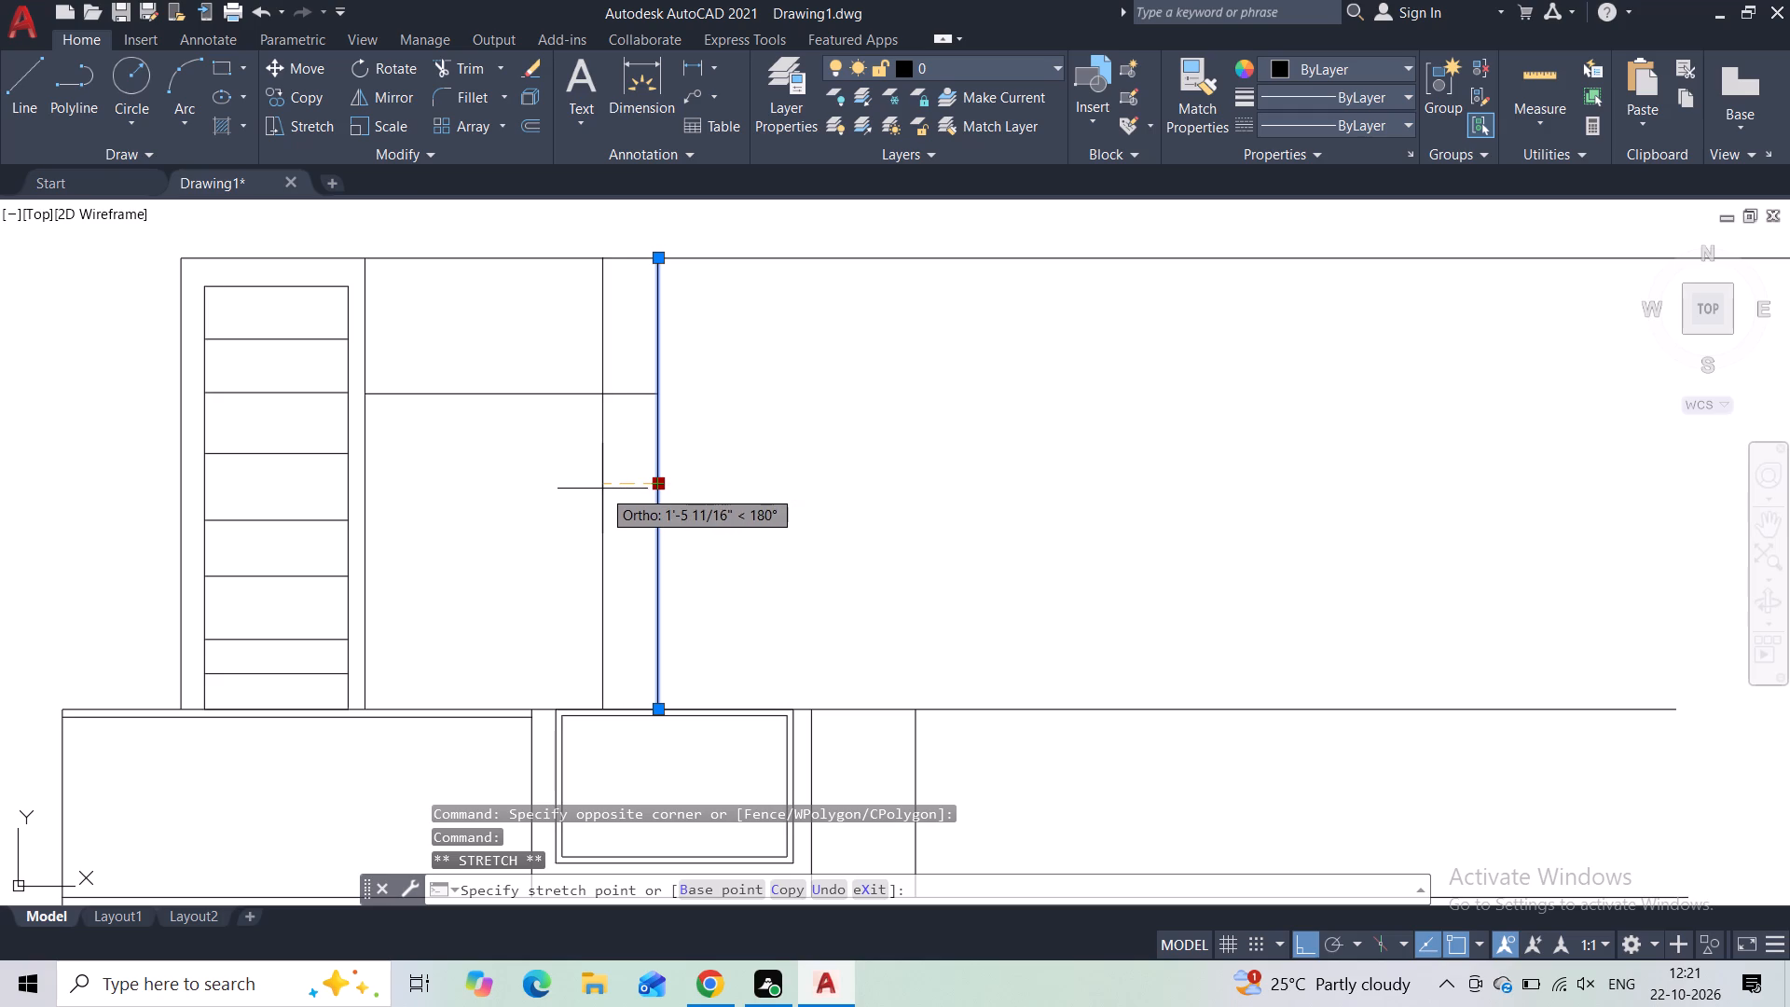
left_click(597, 489)
key("Escape")
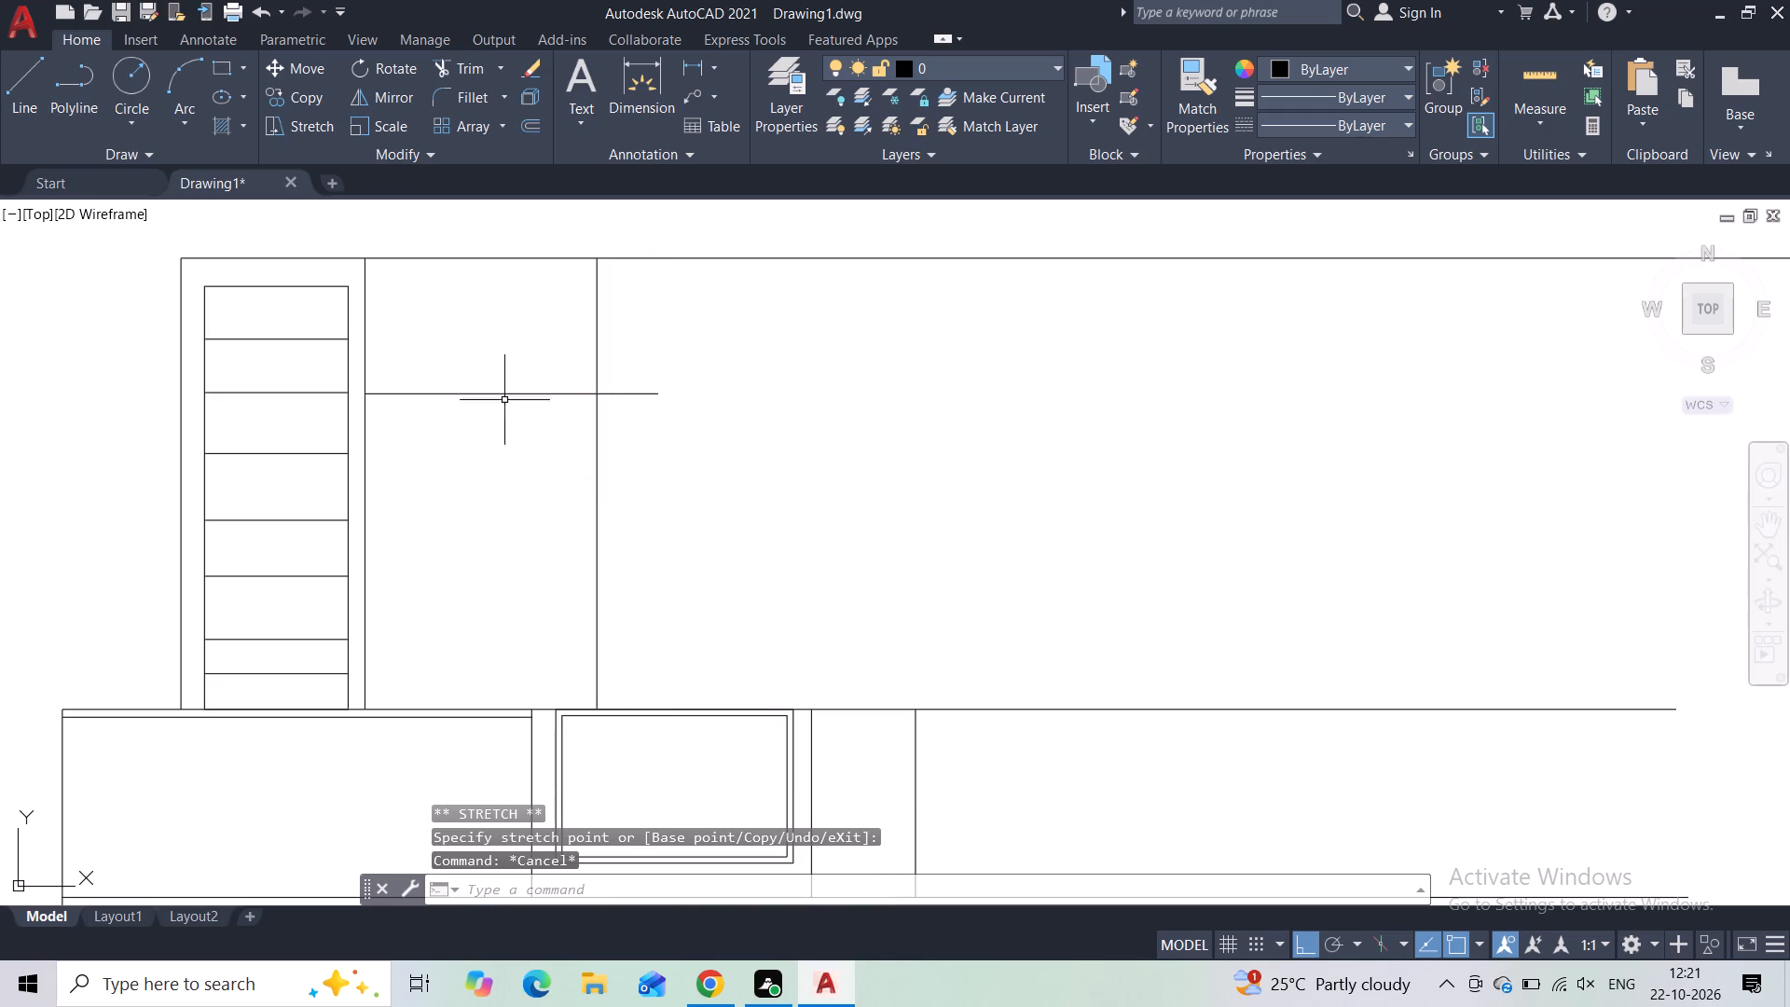
Draw a vertical divider about 11'-10" high from the band's top line to the upper top line, above the framed rectangle.
left_click(26, 123)
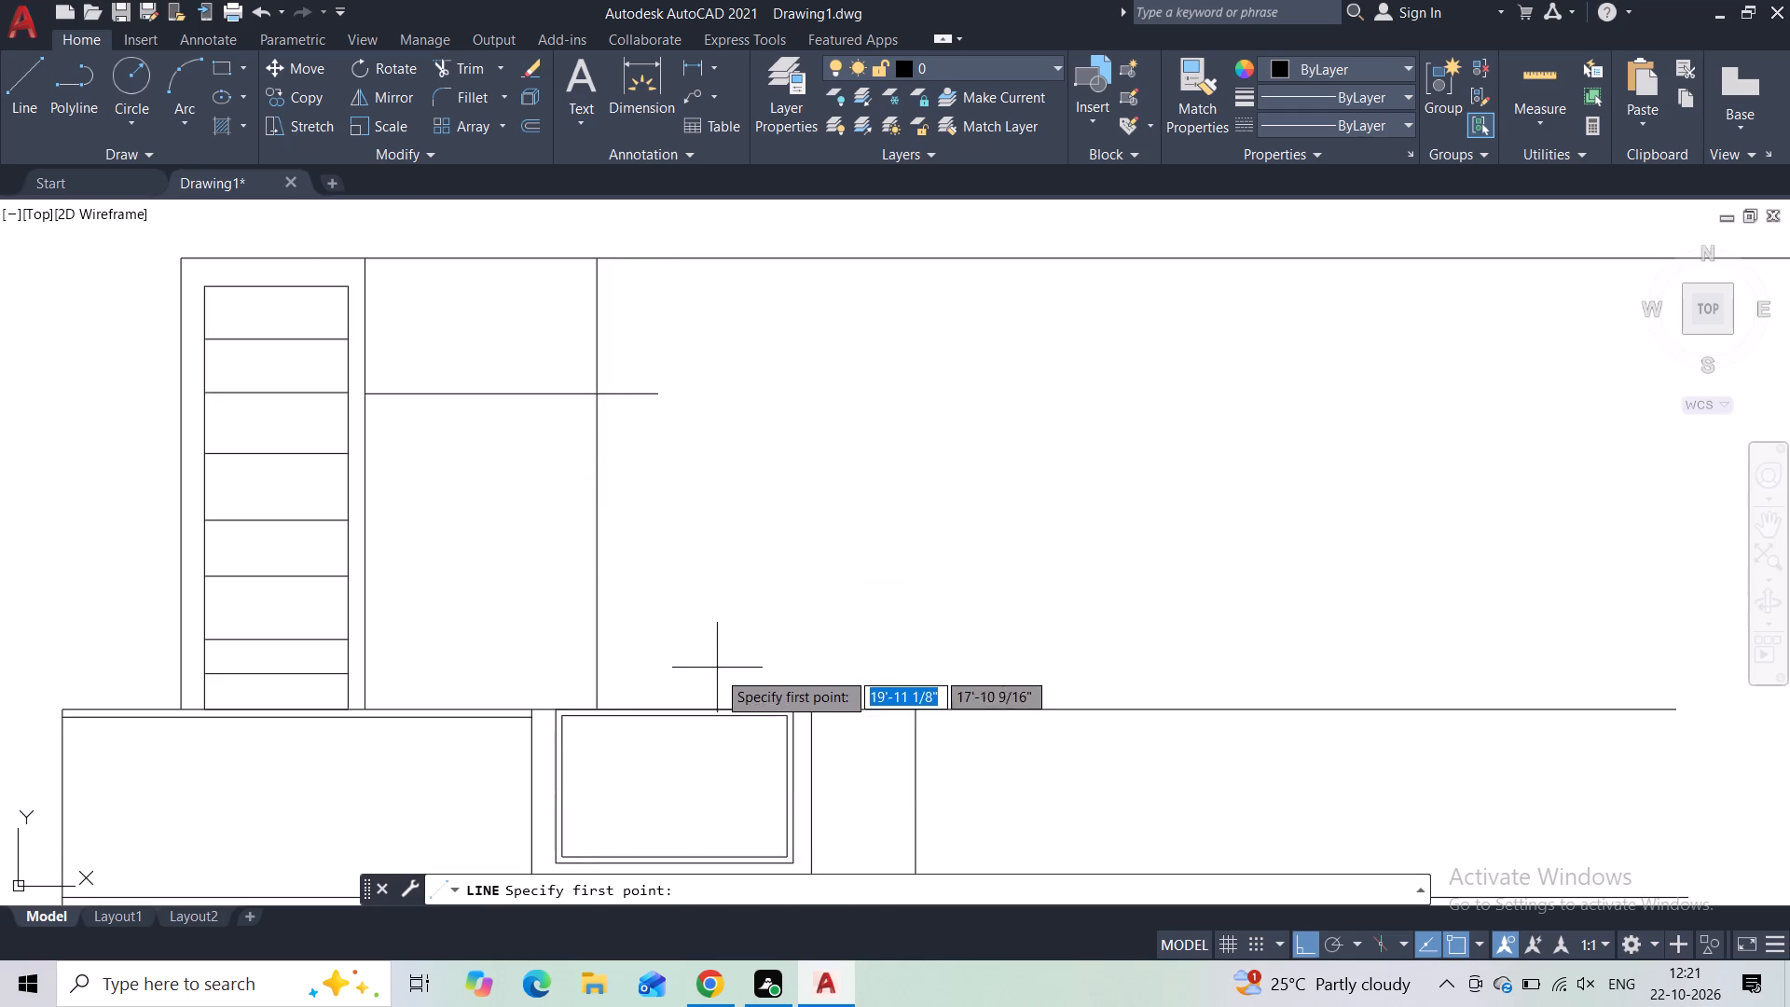
scroll(720, 697, "up", 2)
left_click(720, 724)
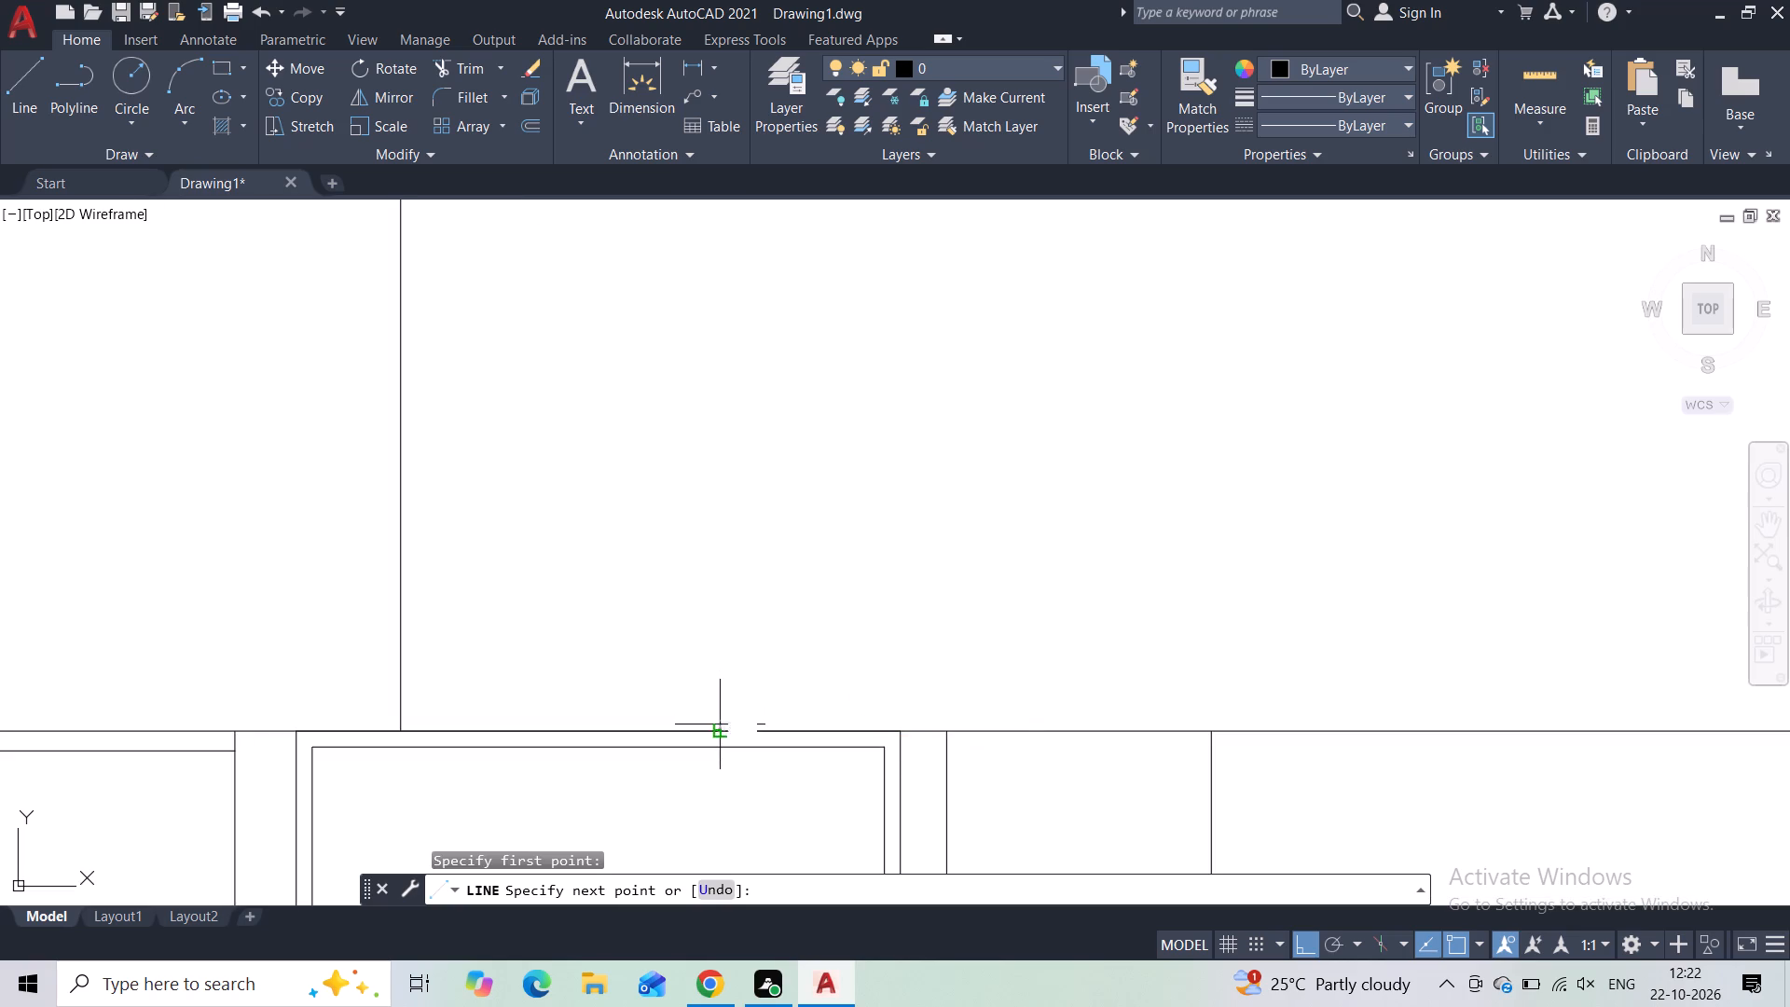
middle_click_drag(723, 559, 735, 764)
scroll(742, 685, "down", 2)
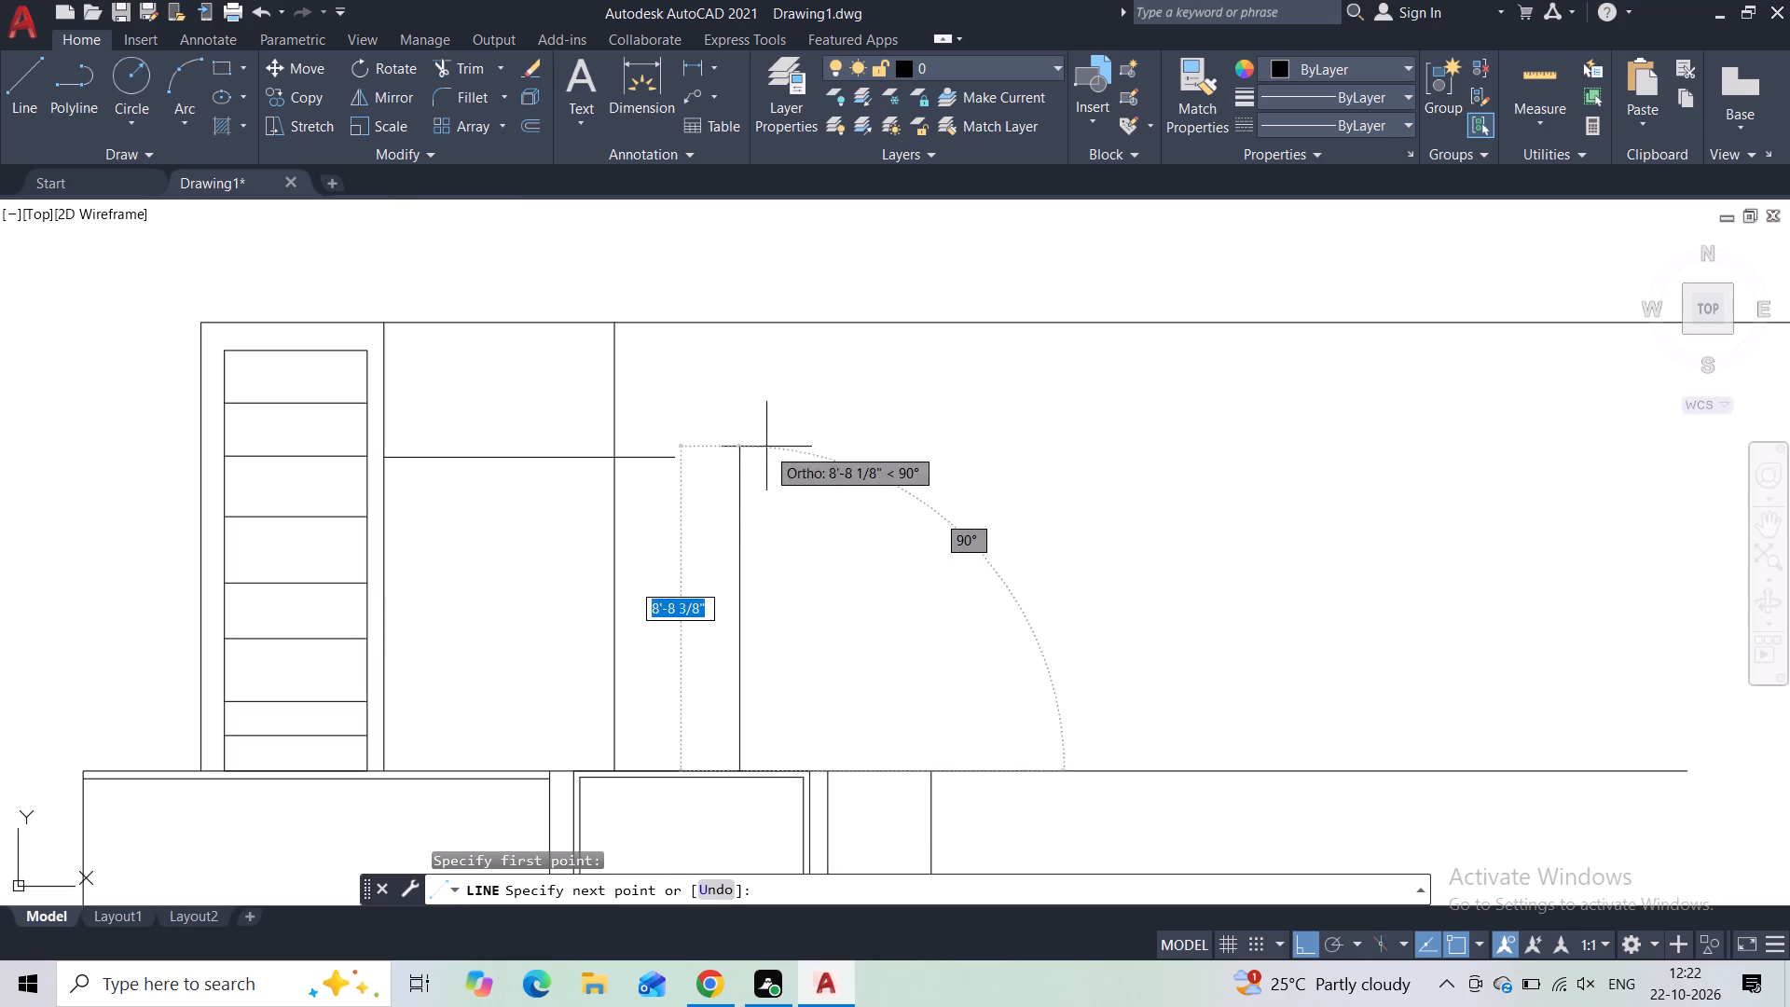
left_click(741, 325)
key("Escape")
Trim the part of the second bay's horizontal line that extends past its right-hand divider.
left_click(472, 63)
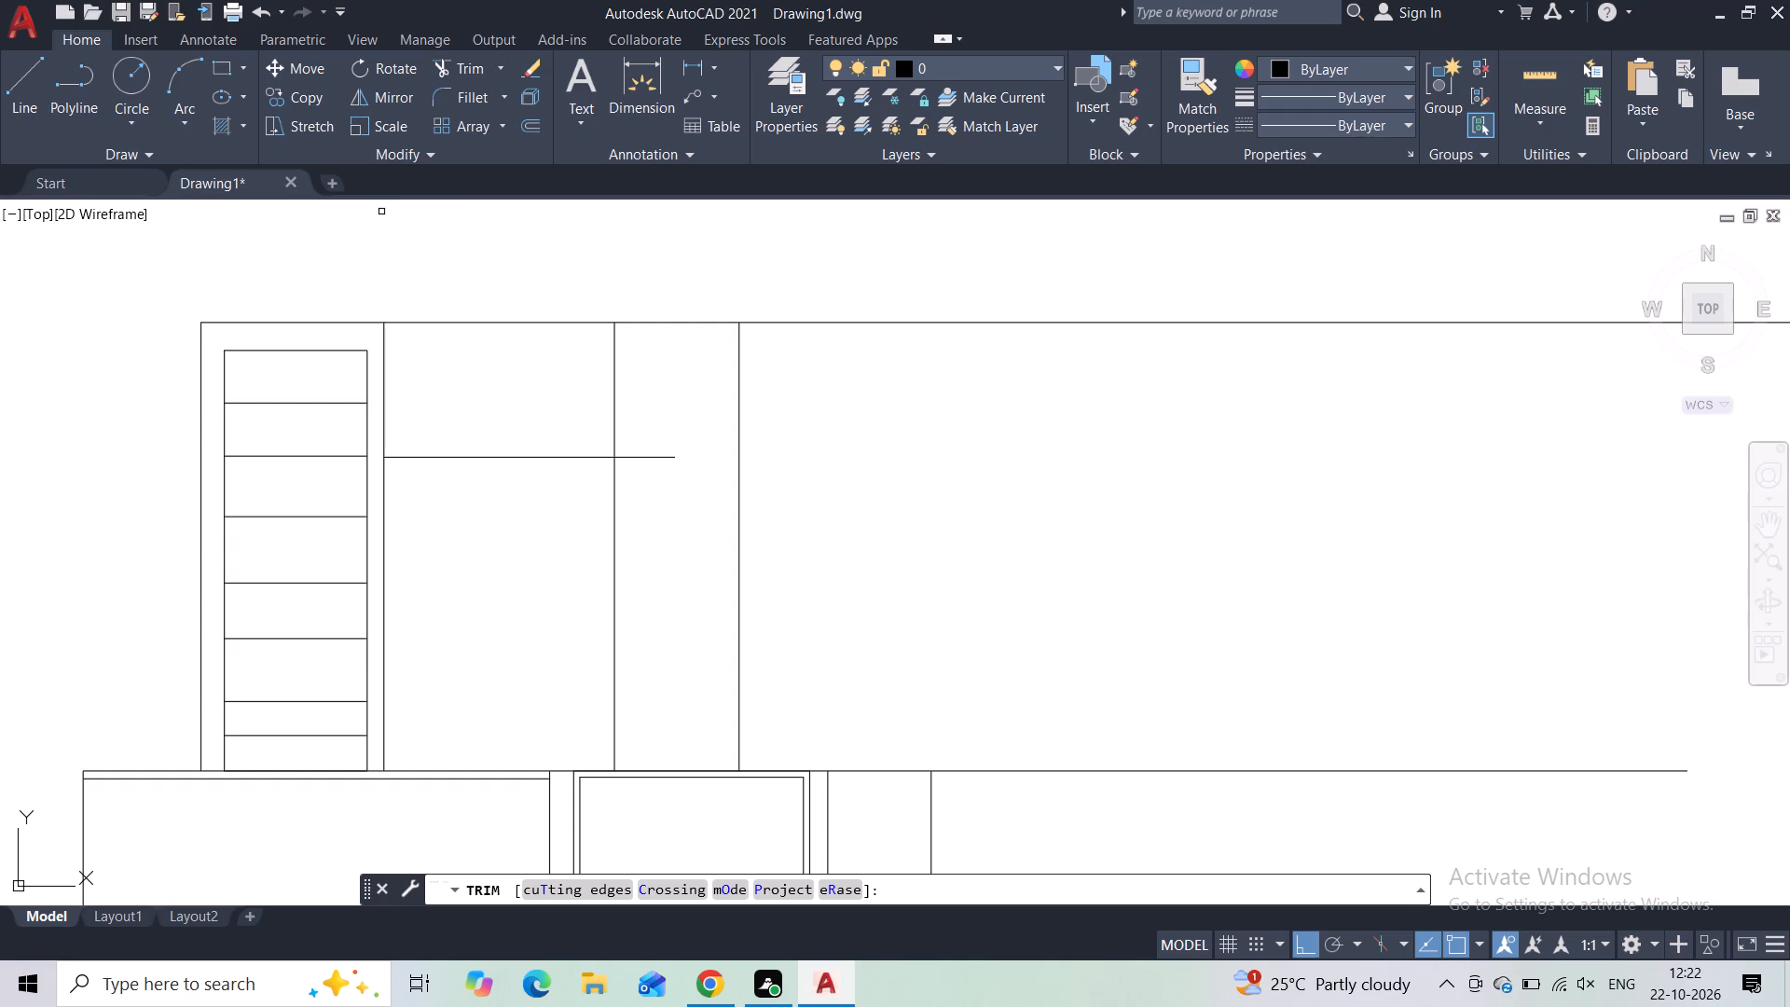
left_click_drag(644, 433, 634, 502)
key("Escape")
Move the newest vertical divider above the framed rectangle a short distance to the right.
scroll(647, 478, "down", 2)
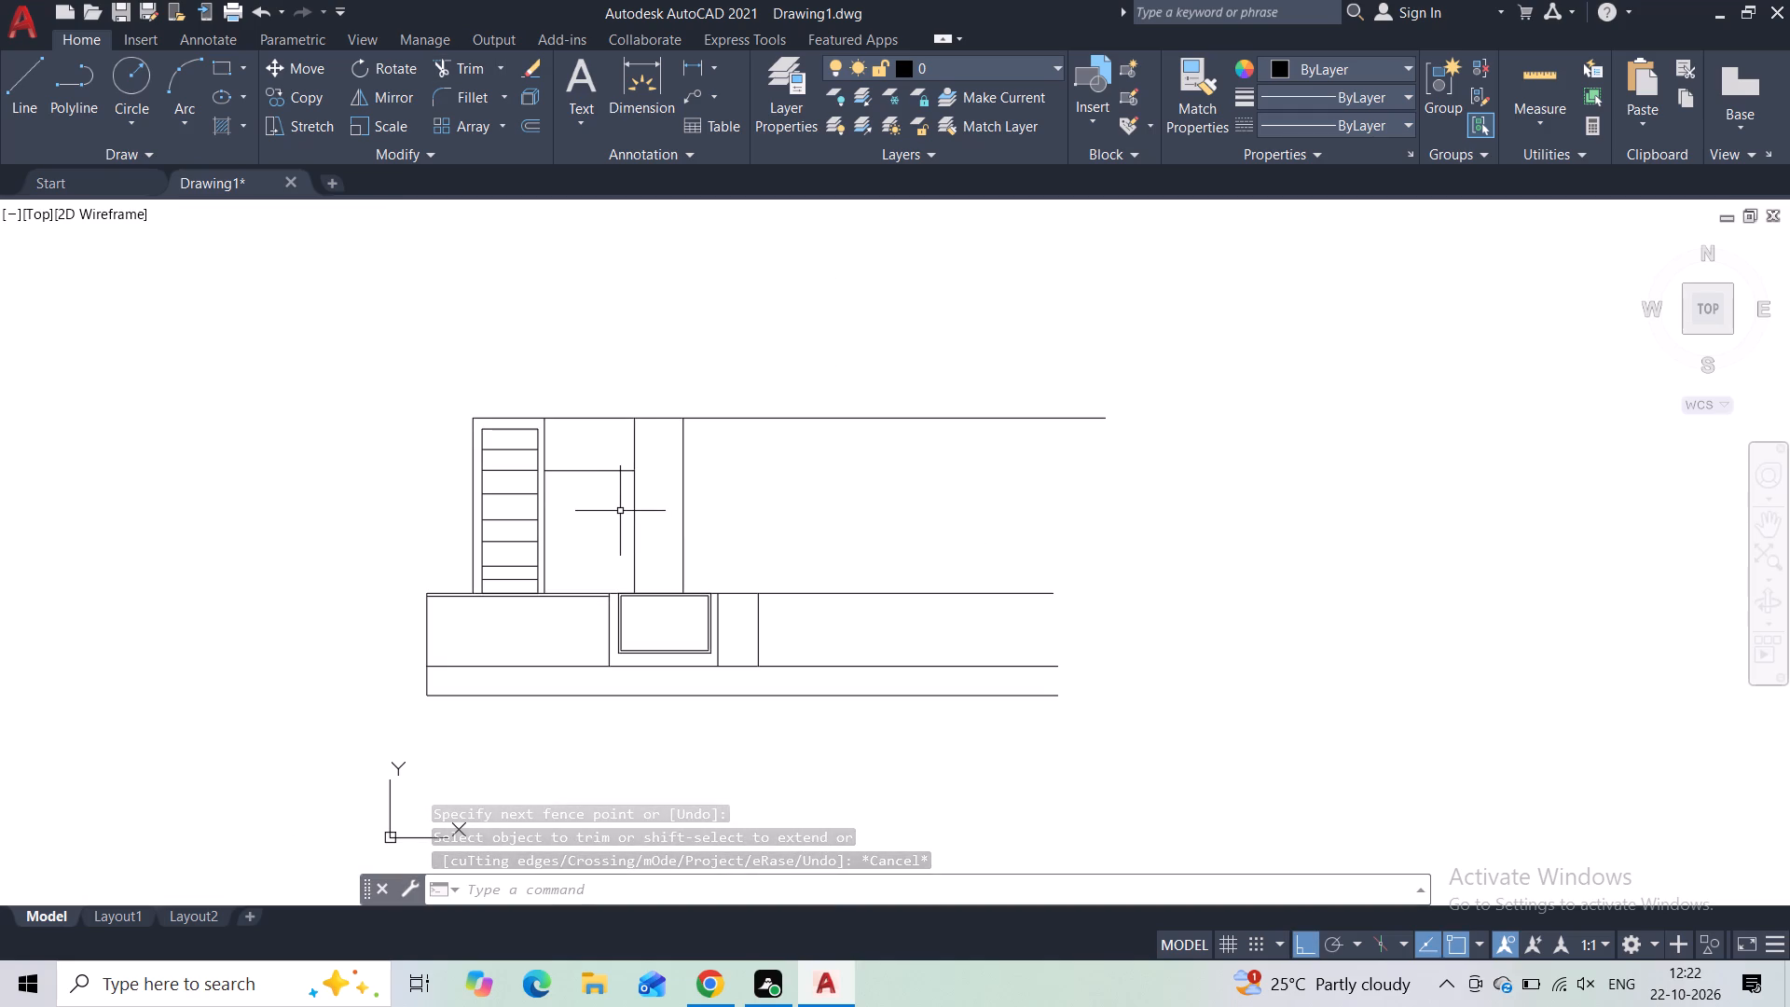
scroll(667, 535, "up", 2)
left_click_drag(734, 502, 723, 504)
left_click(697, 516)
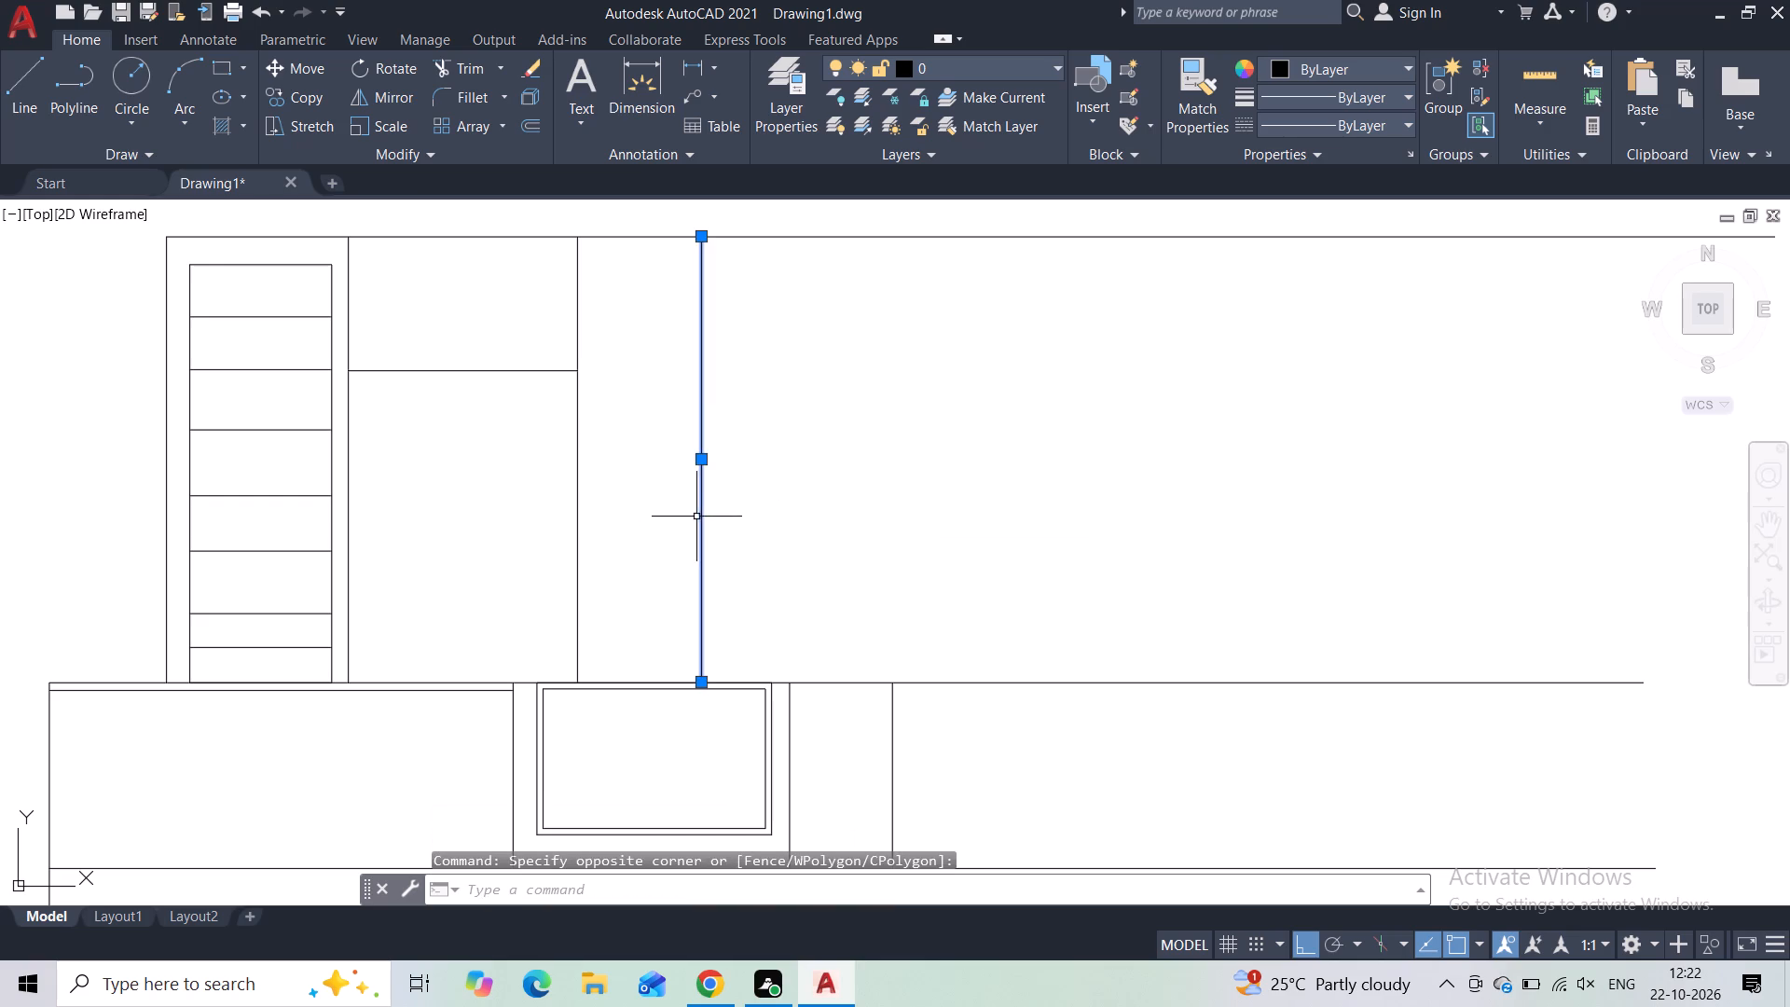
left_click(702, 462)
left_click(728, 469)
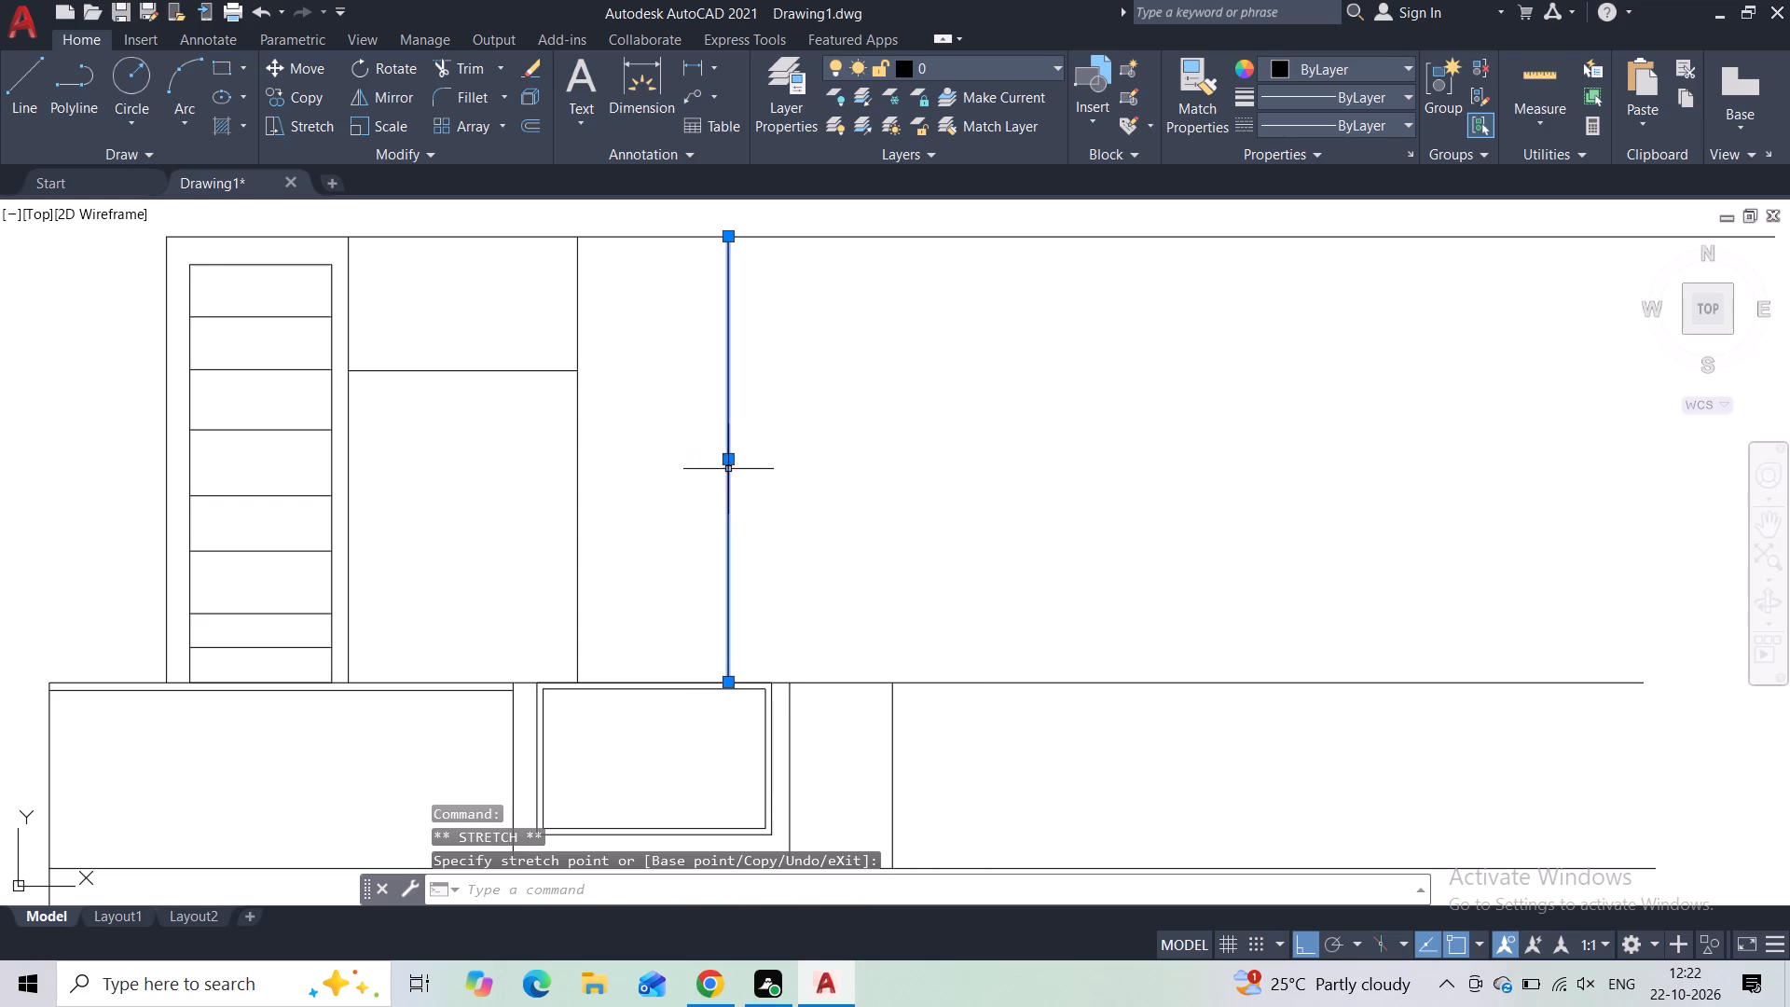
key("Escape")
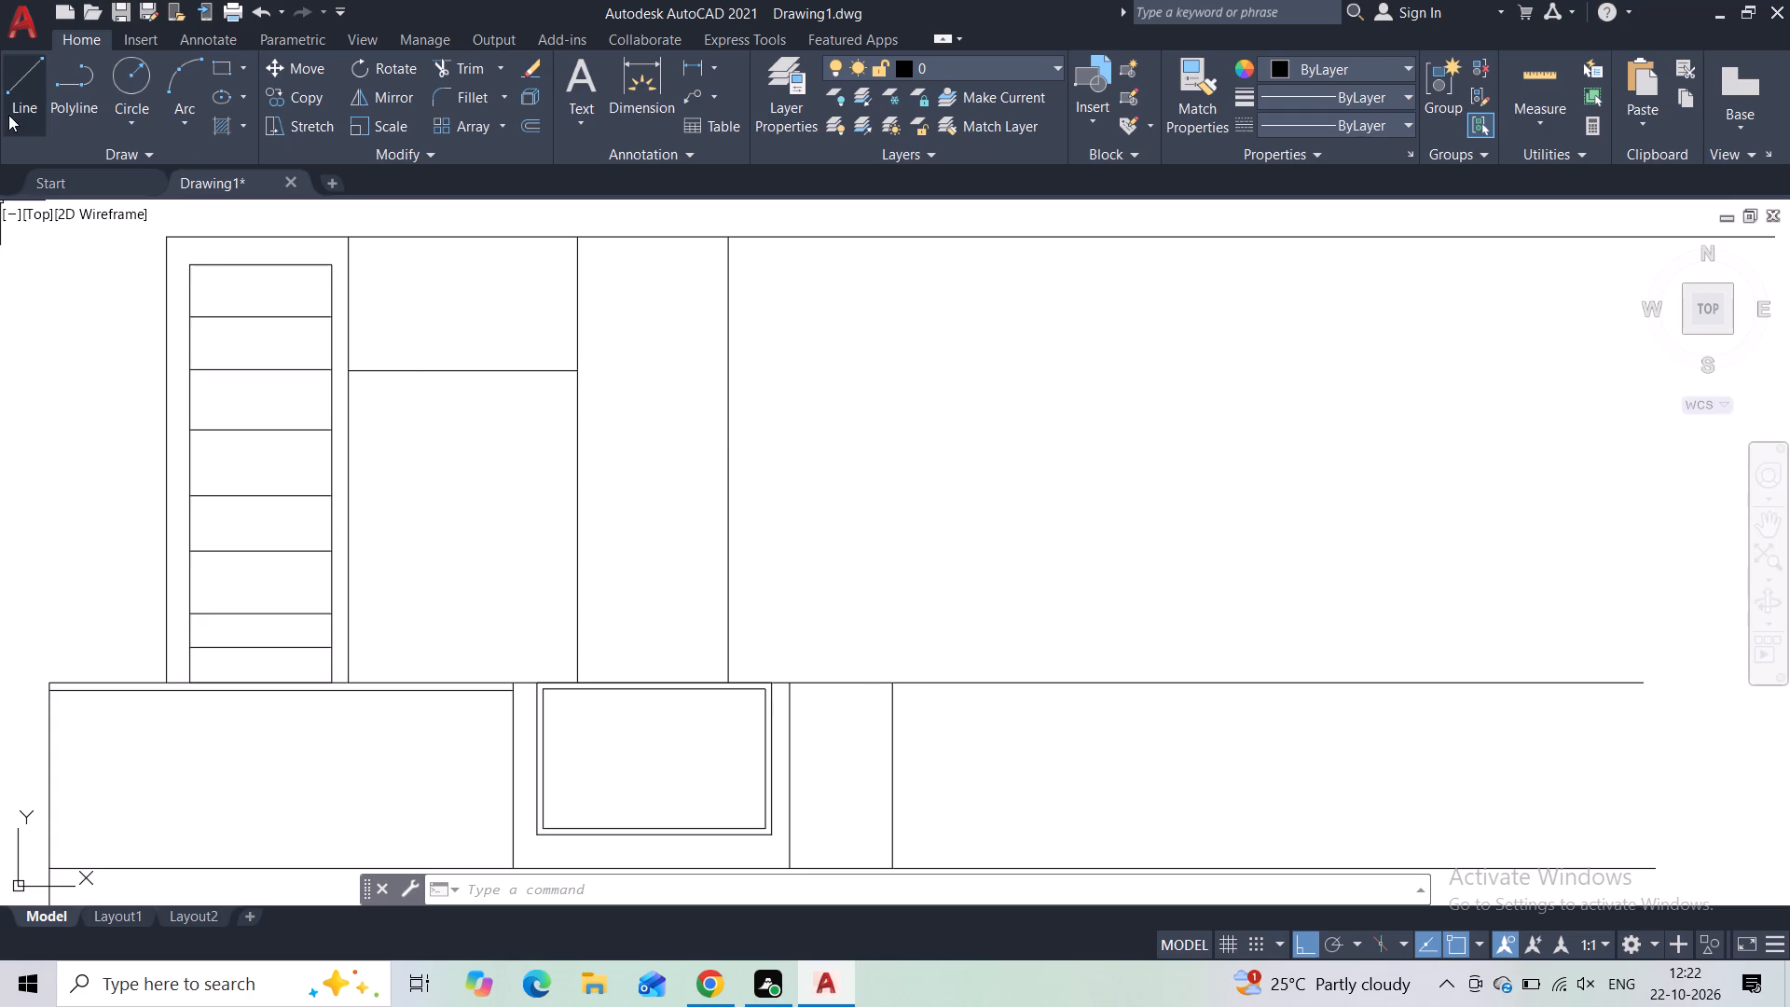
Draw a parallel full-height vertical line just right of the moved divider, from the band's top line to the upper top line.
left_click(34, 90)
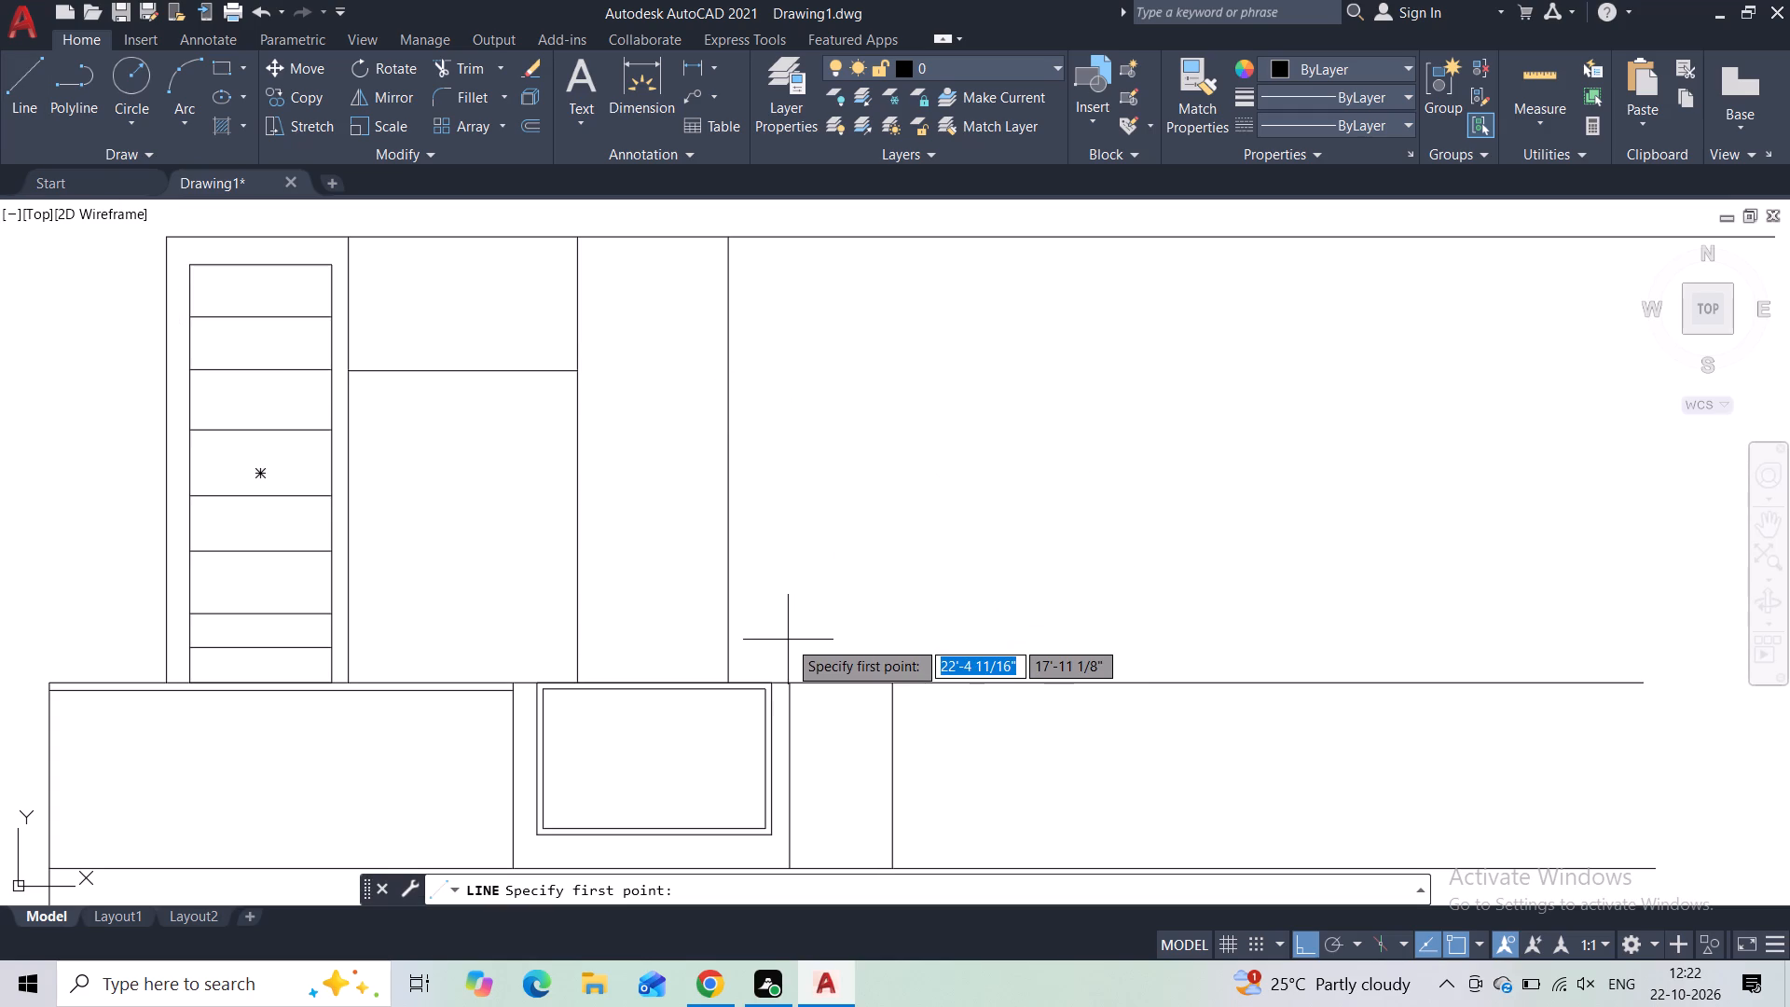
scroll(781, 640, "up", 1)
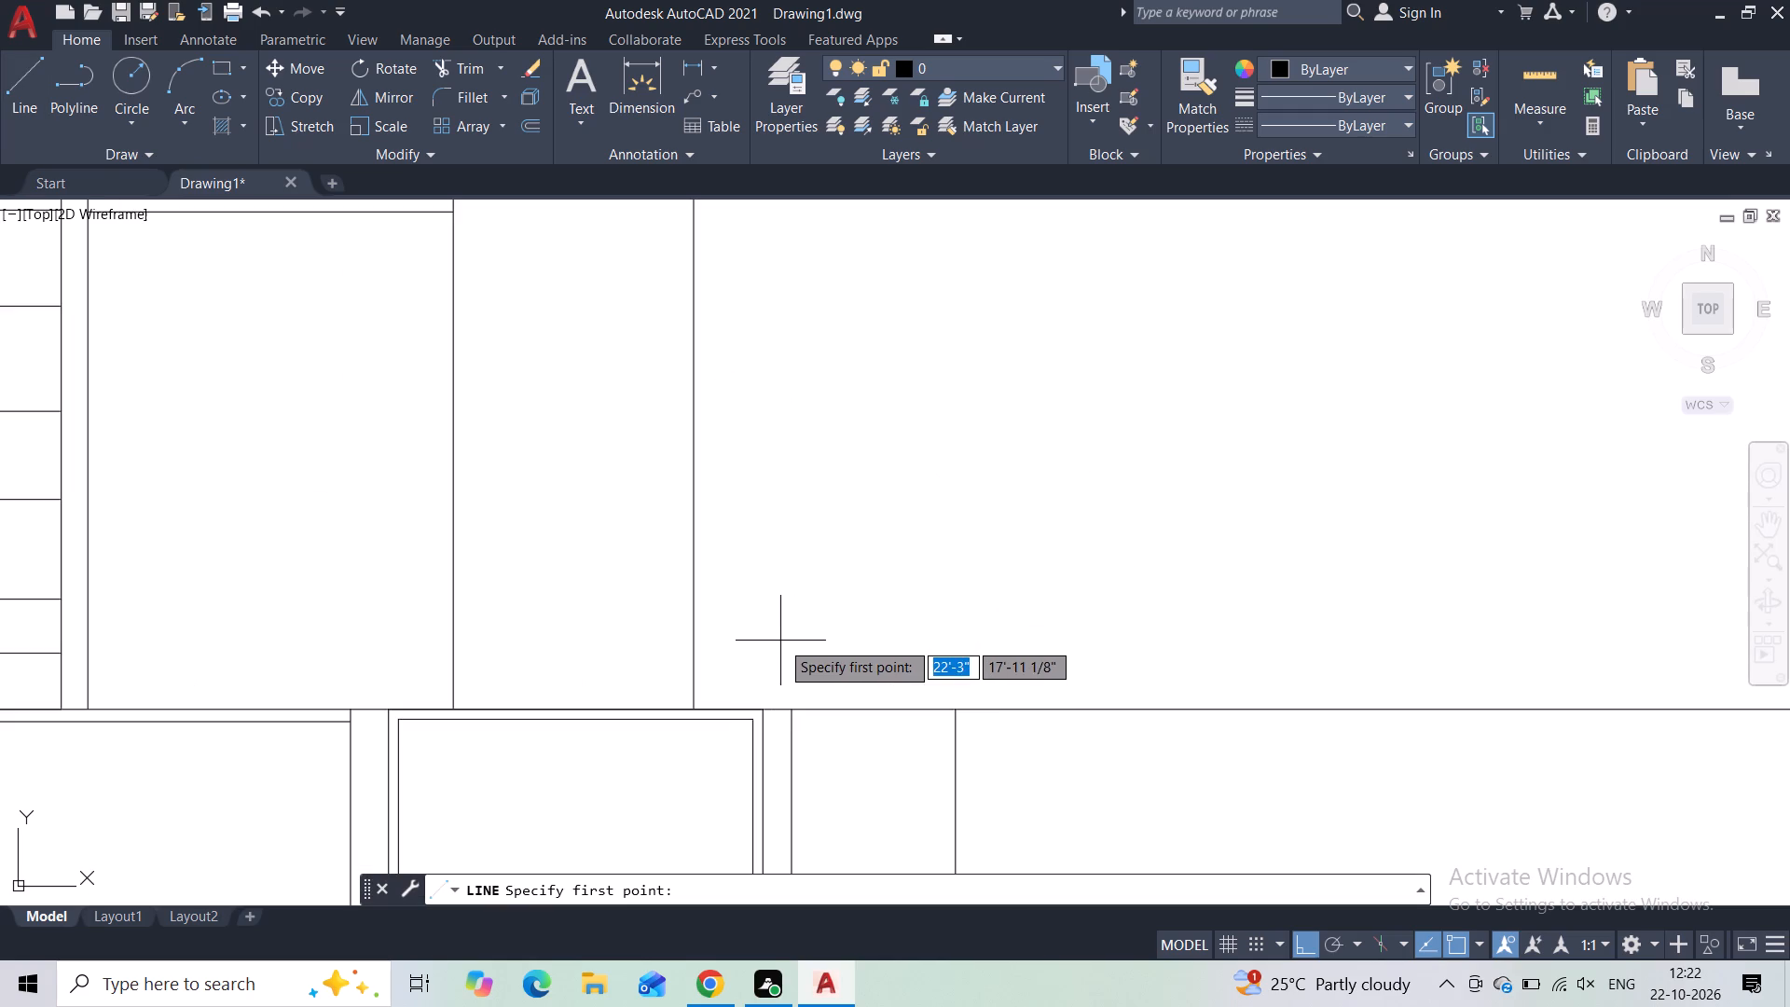
left_click(741, 705)
middle_click_drag(760, 517, 763, 537)
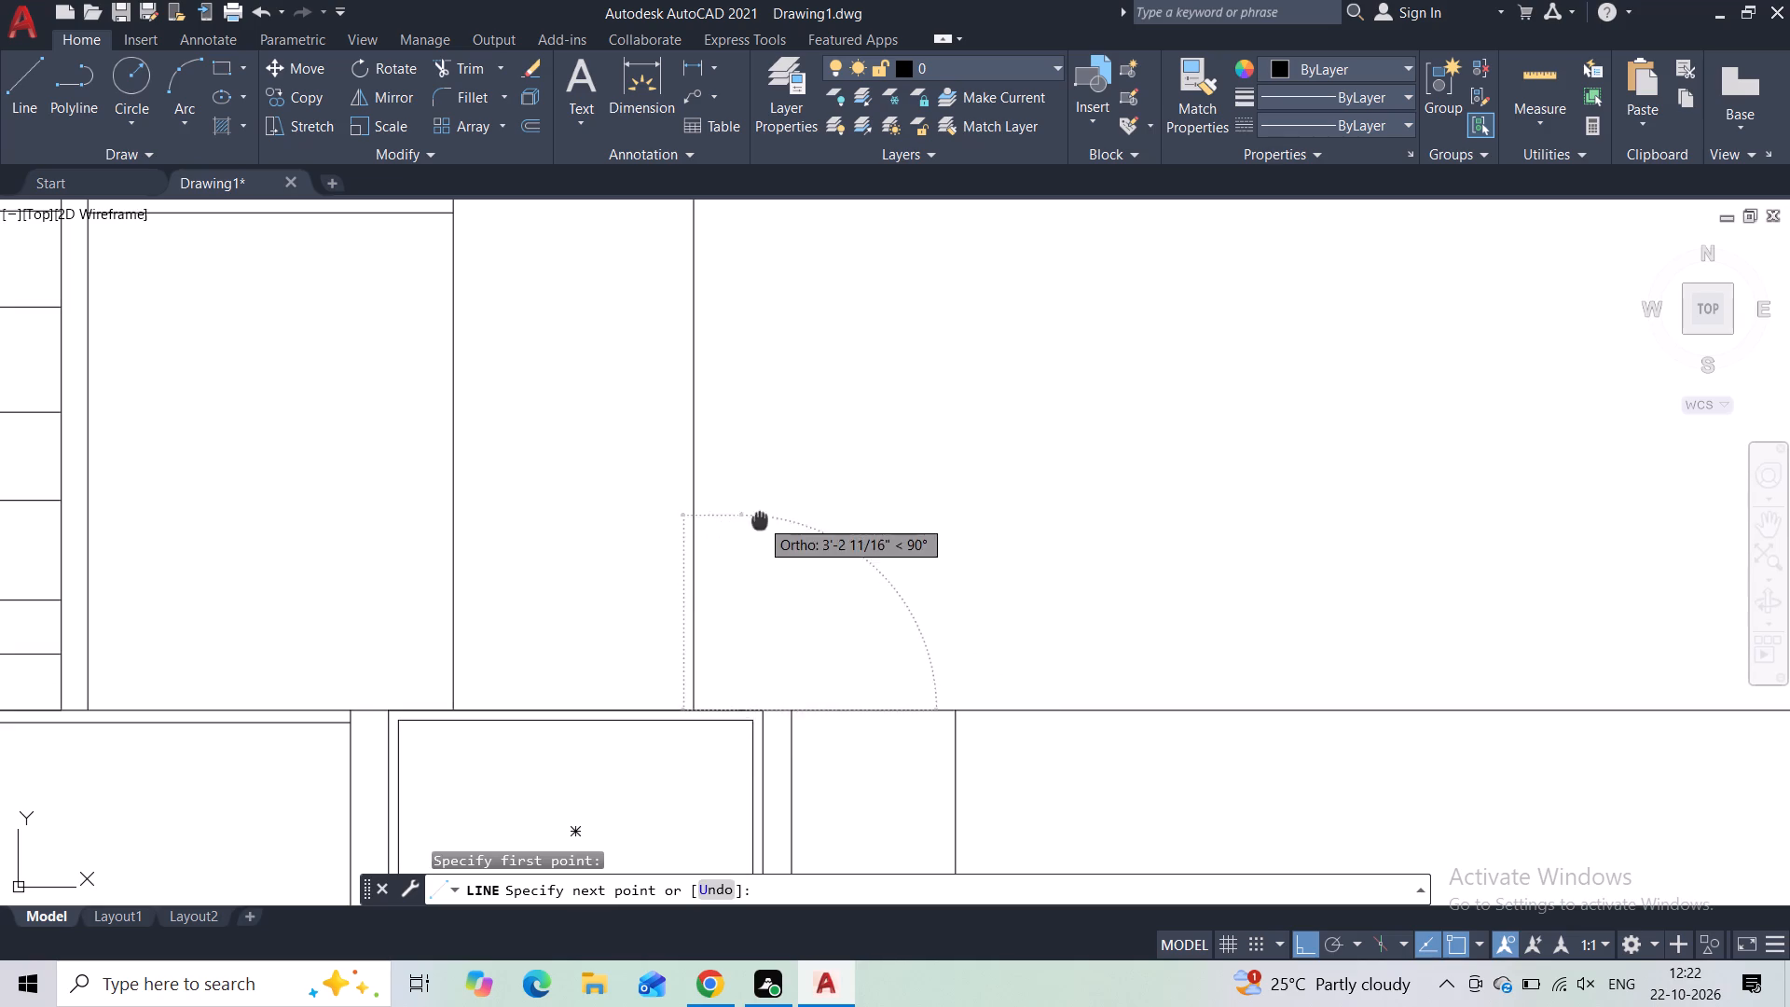
middle_click_drag(763, 537, 725, 782)
left_click(703, 271)
key("Escape")
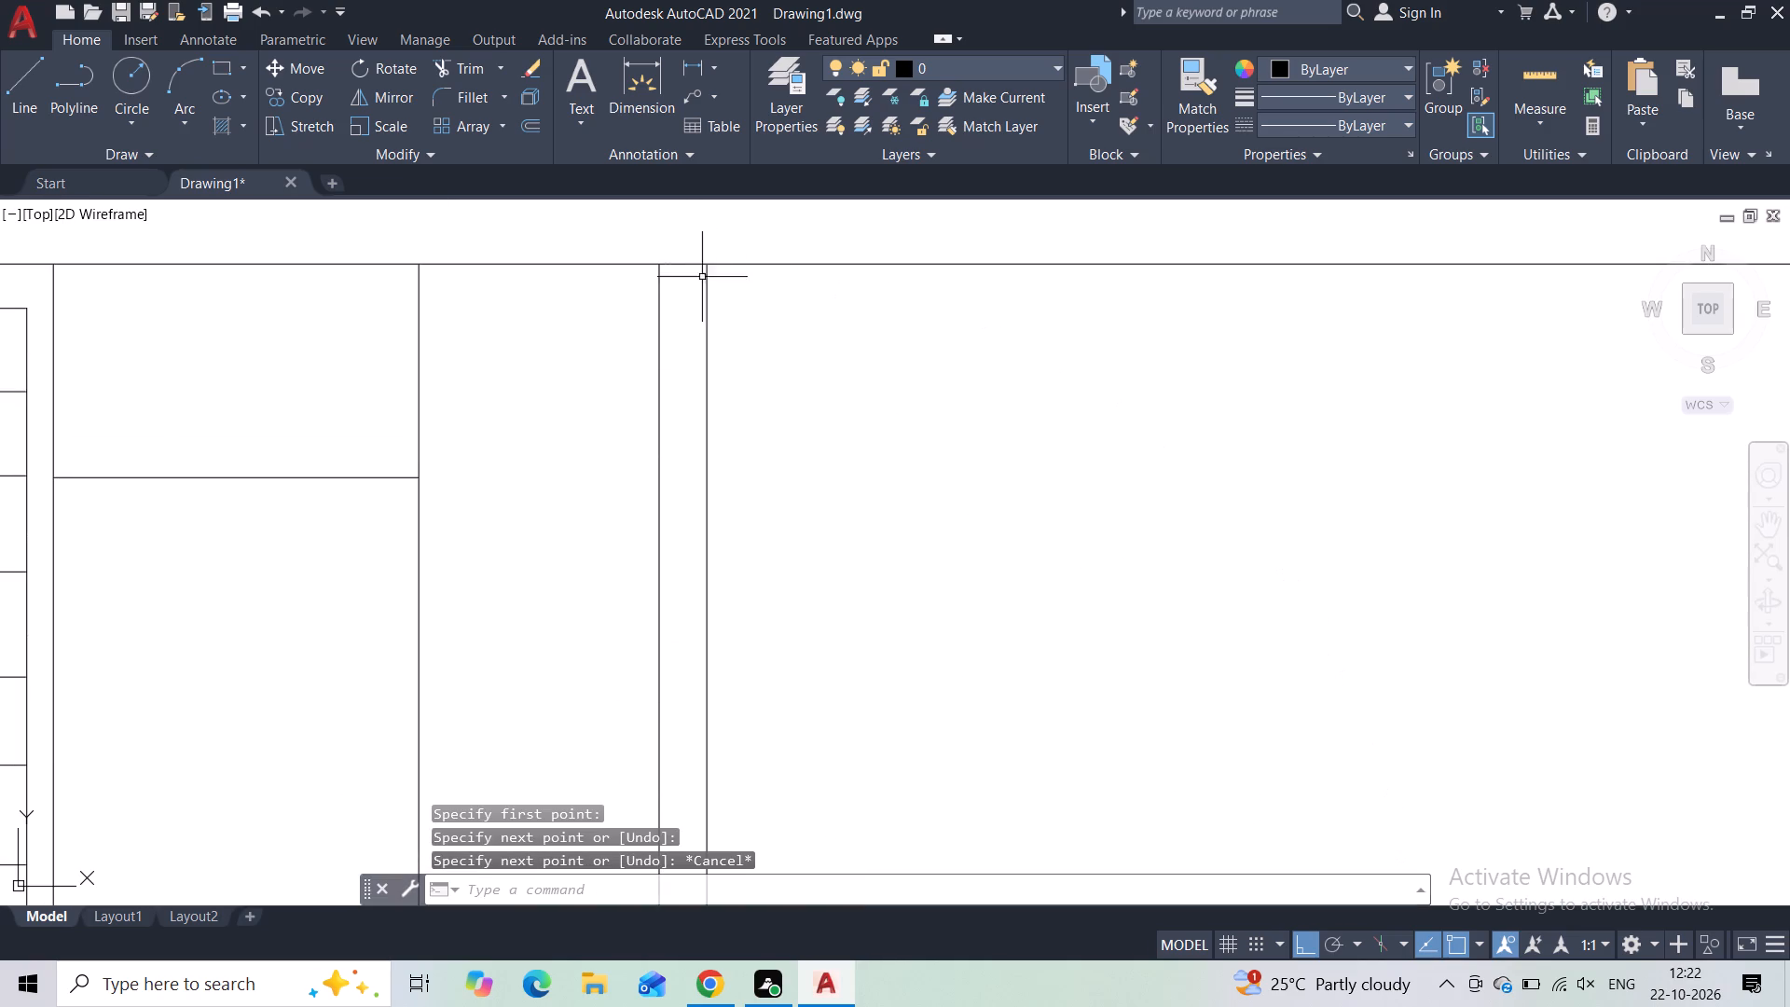
Draw a line about 6'-4" up from the base divider just right of the framed rectangle, continuing horizontally right to near the top line's end.
scroll(767, 499, "down", 1)
middle_click_drag(800, 609, 680, 385)
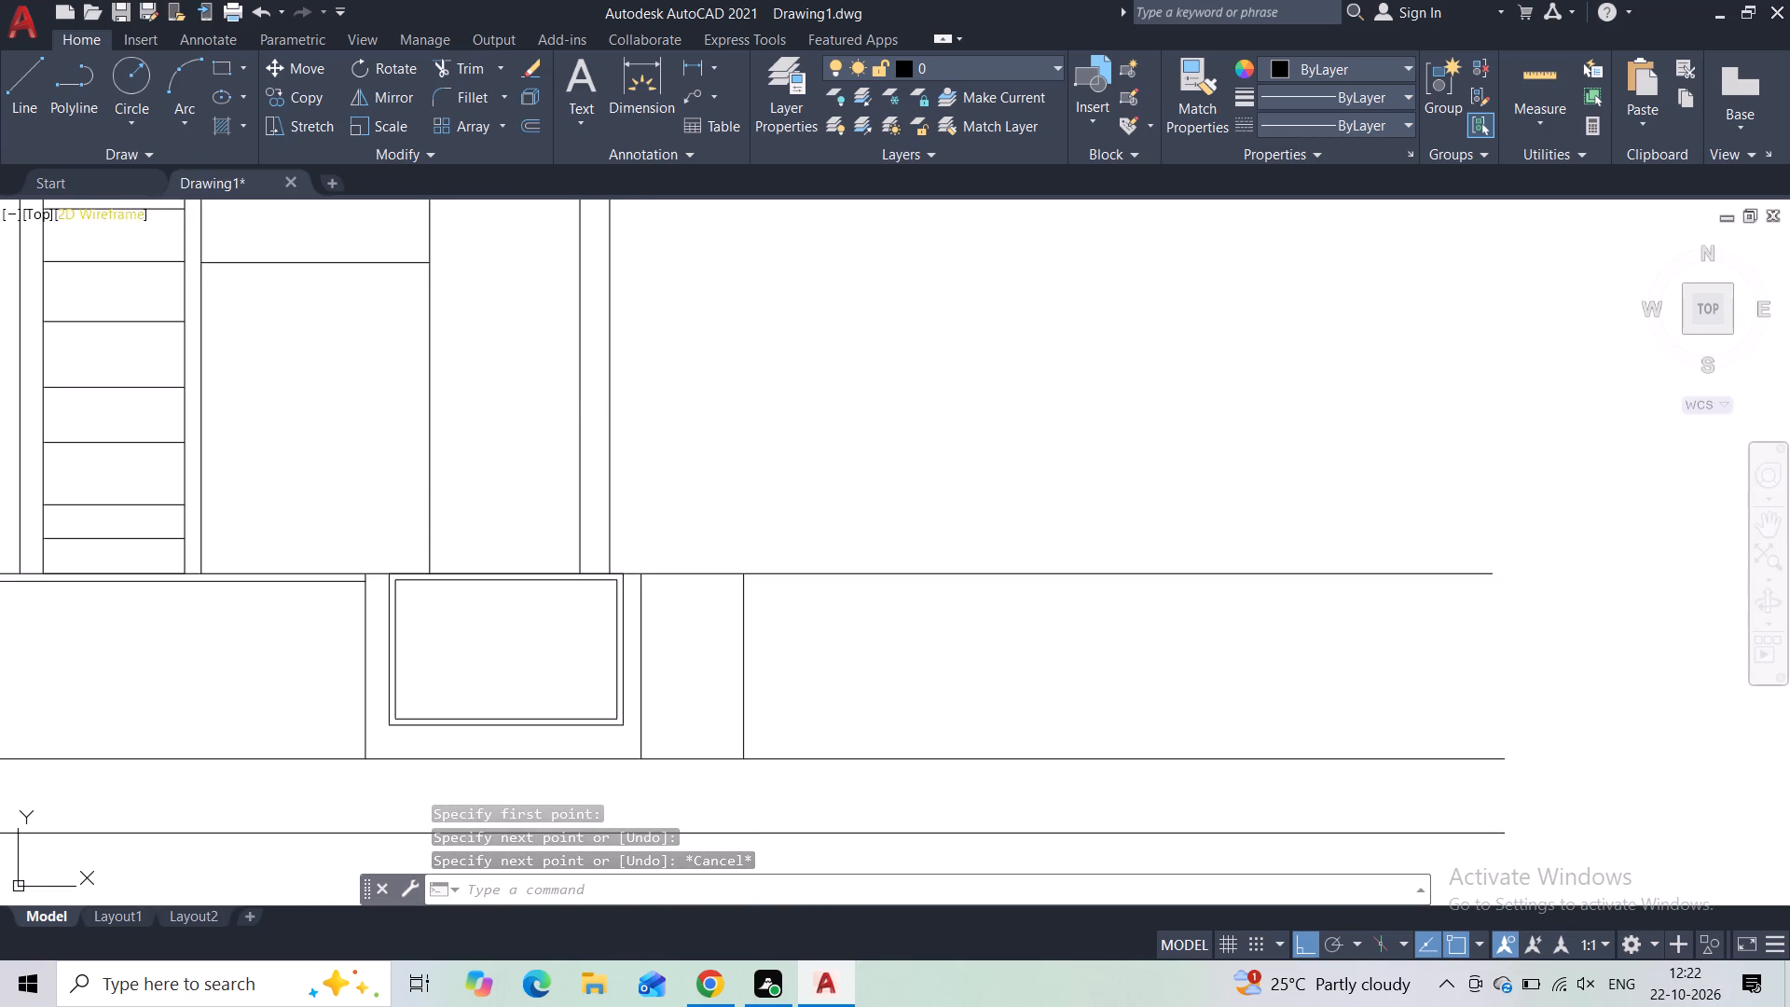
left_click(34, 112)
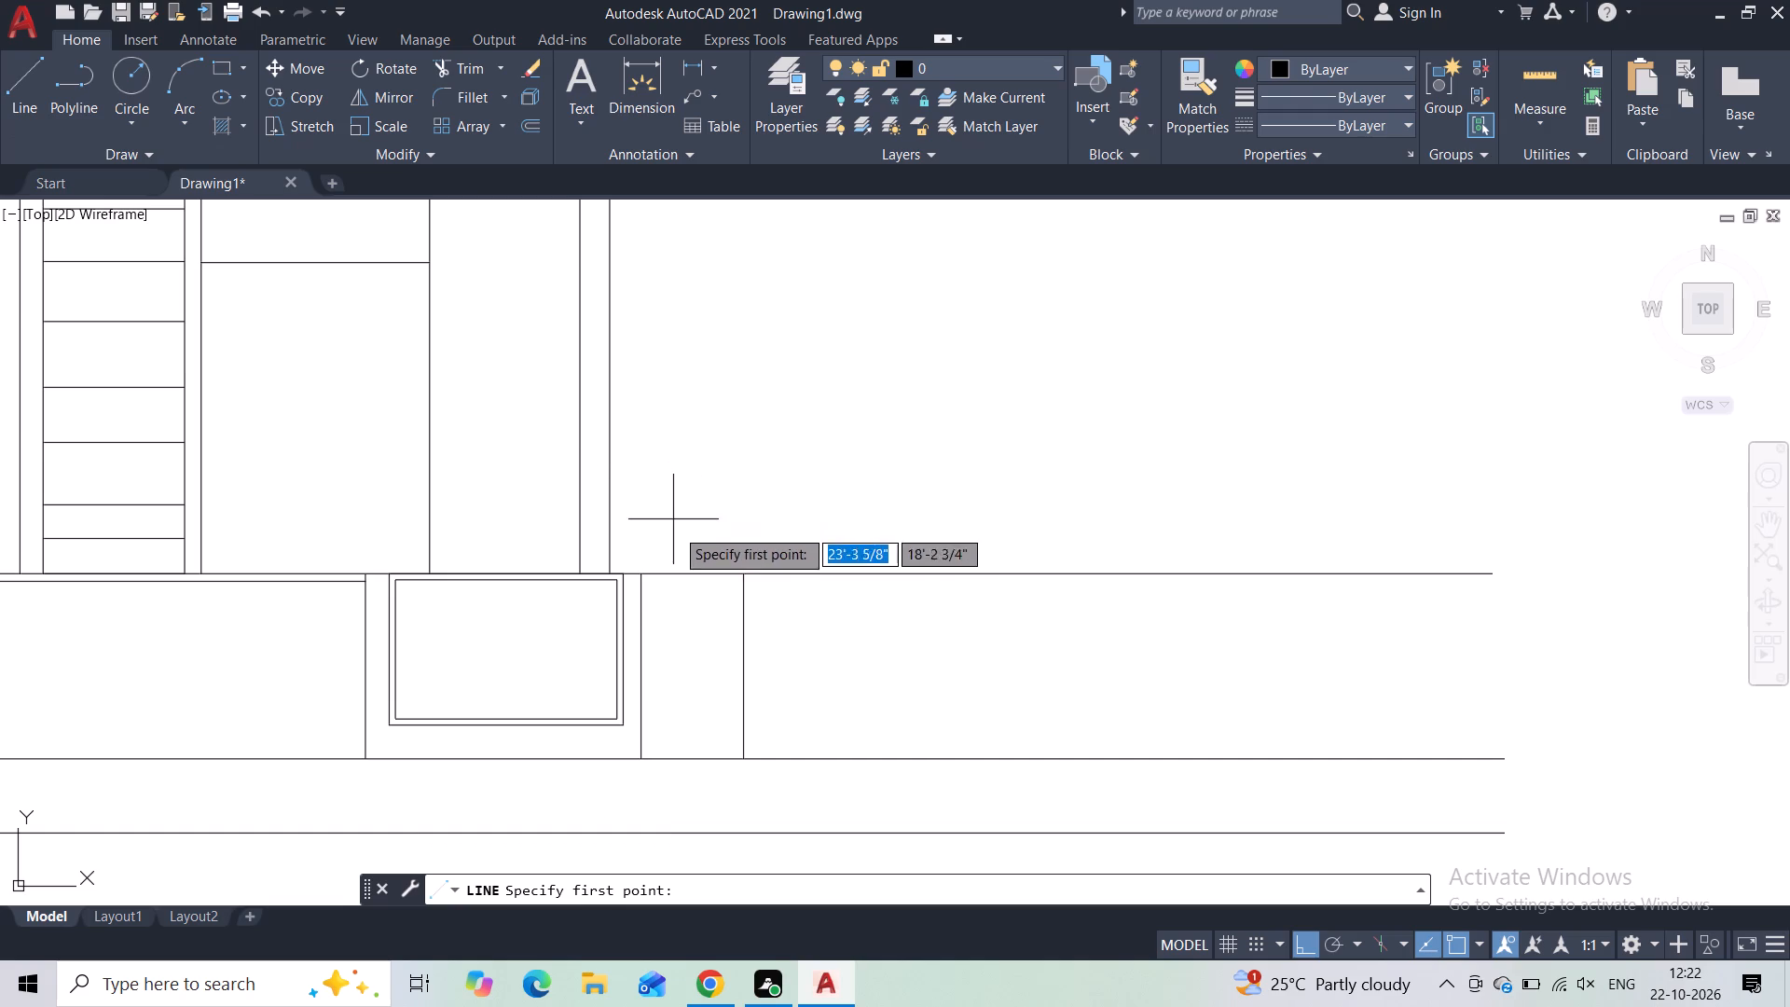
left_click_drag(644, 574, 644, 549)
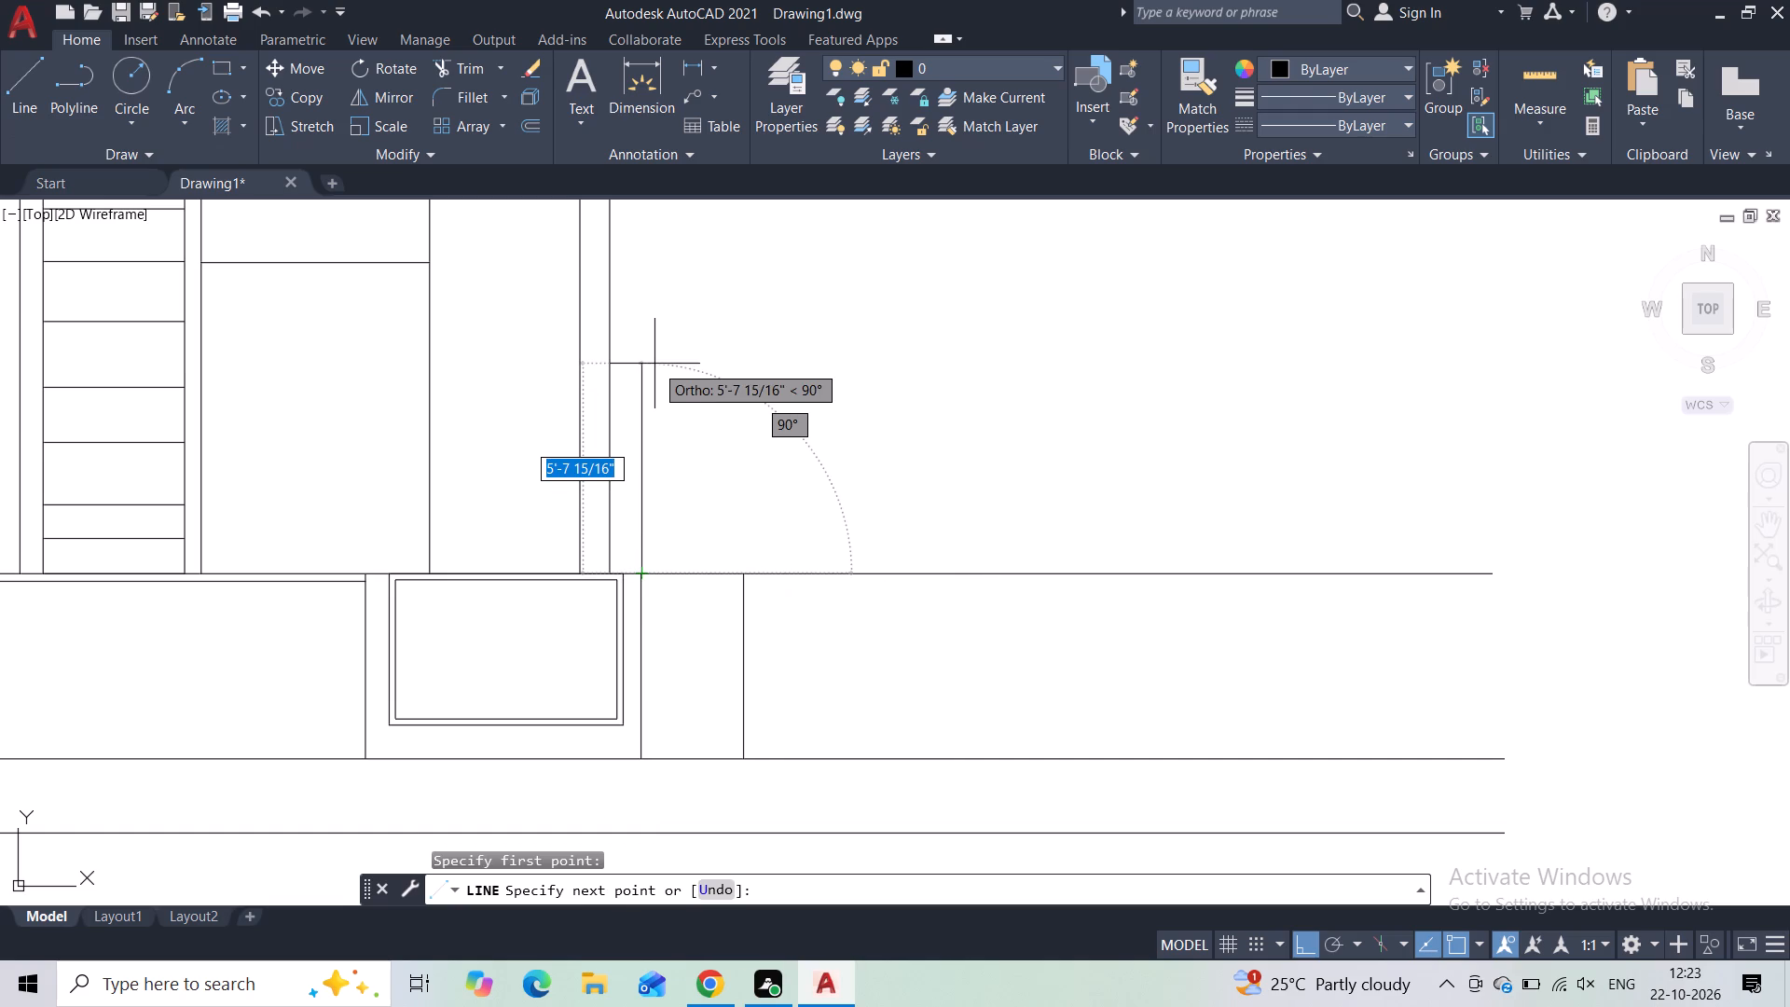
middle_click_drag(652, 379, 623, 531)
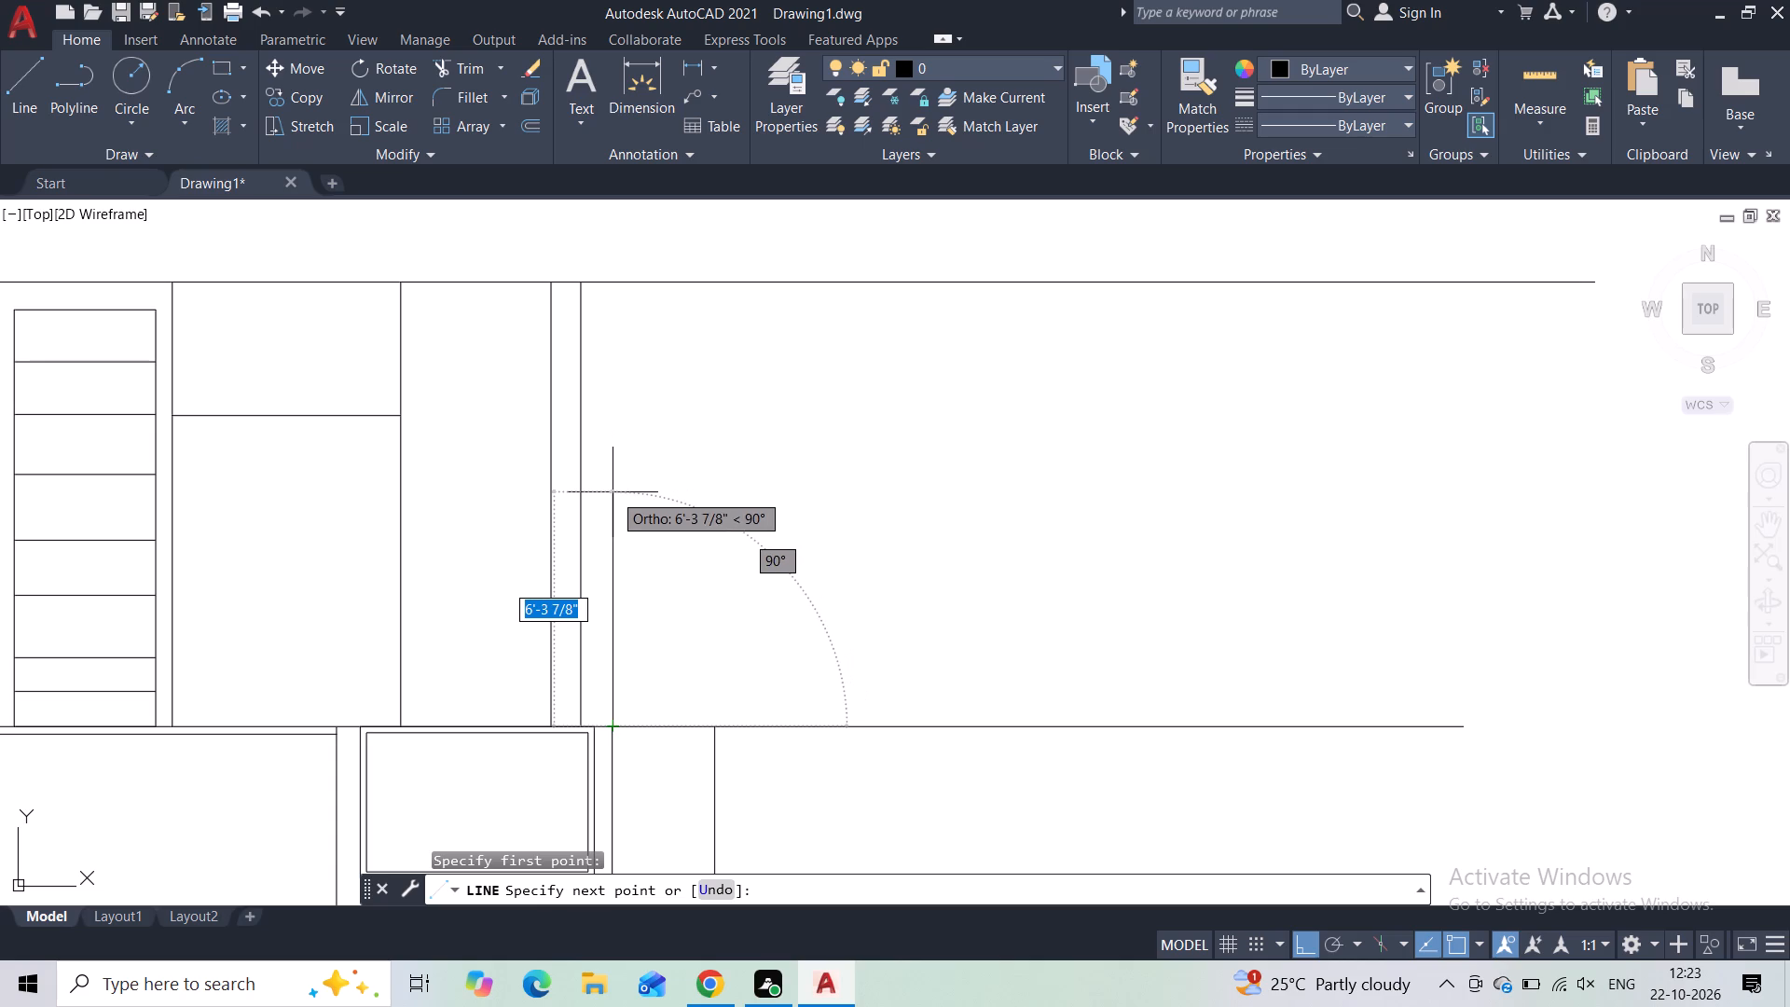
left_click(613, 492)
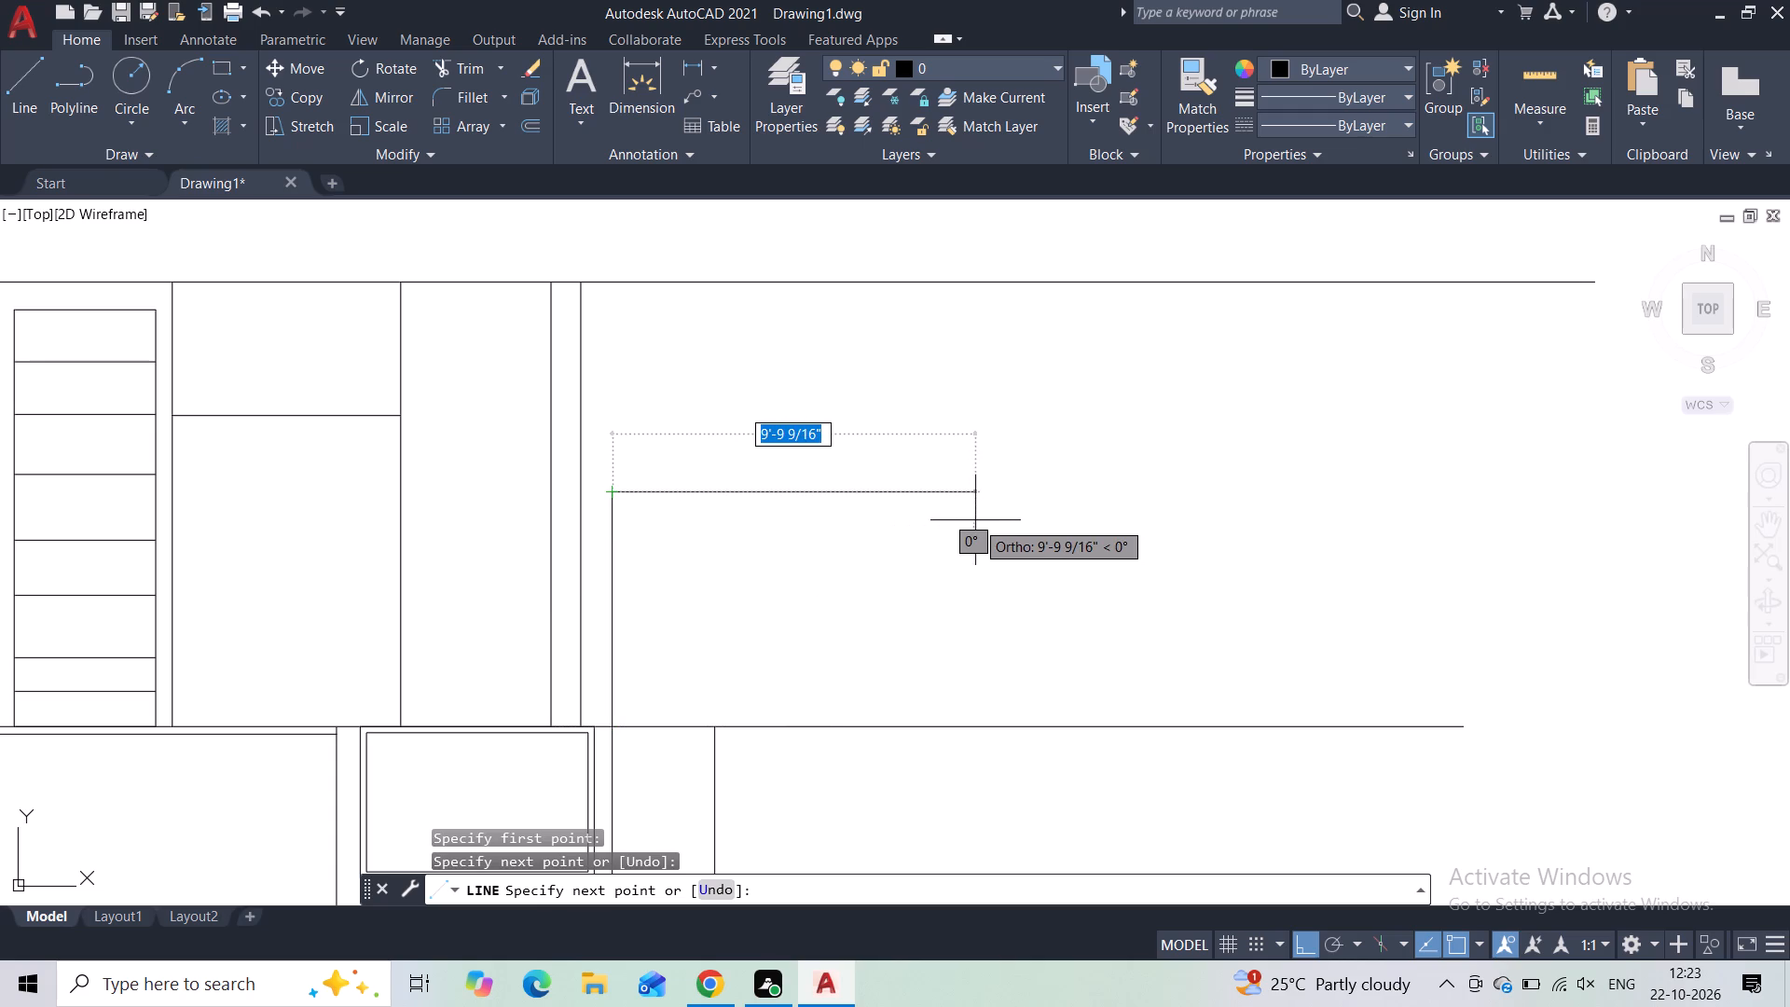
scroll(975, 524, "down", 1)
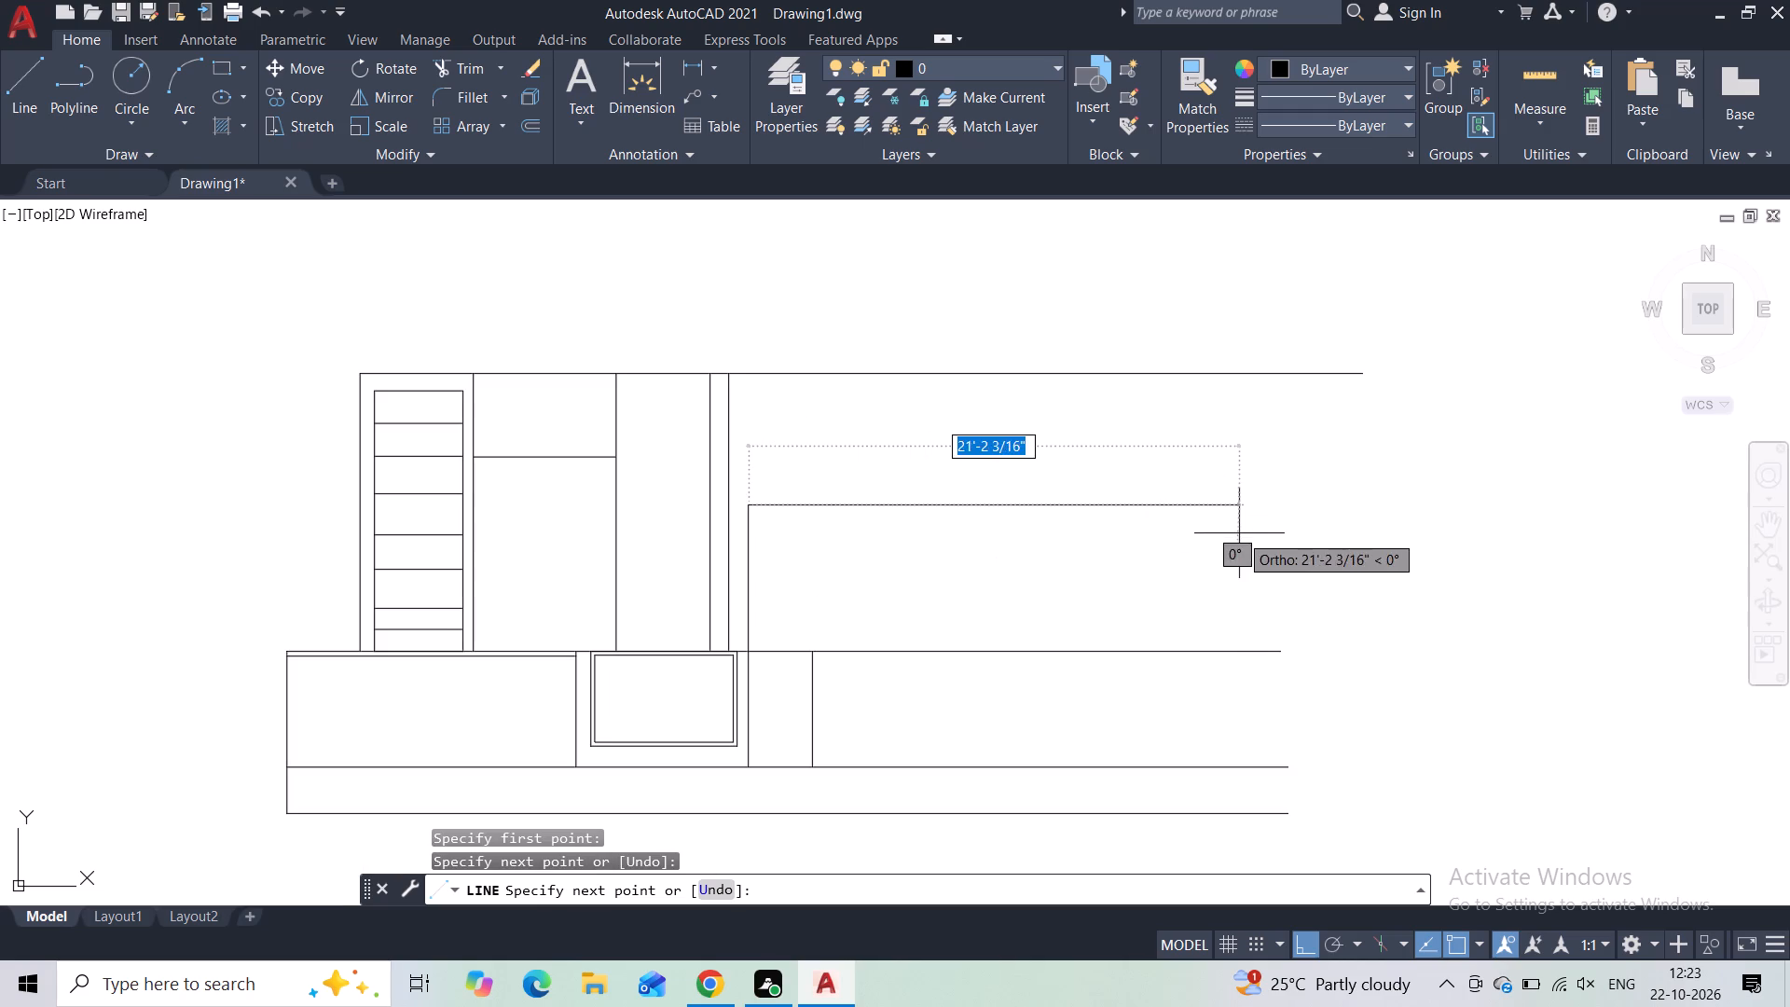
left_click(1343, 545)
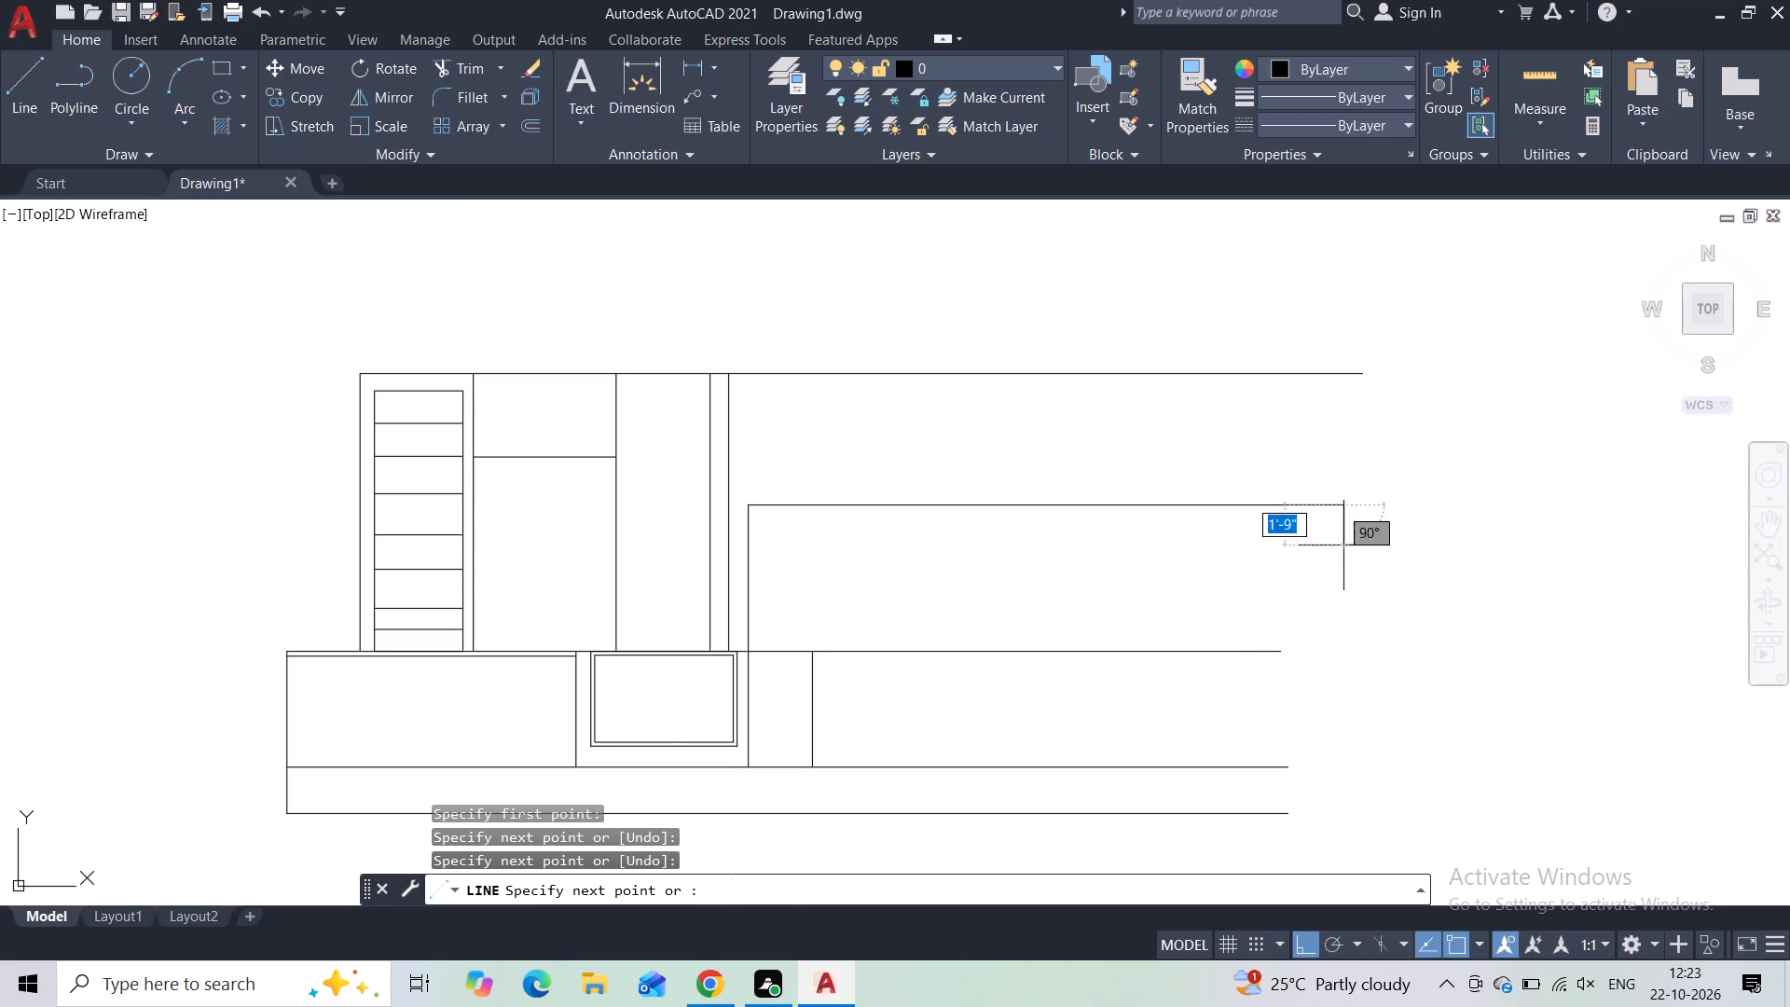
key("Escape")
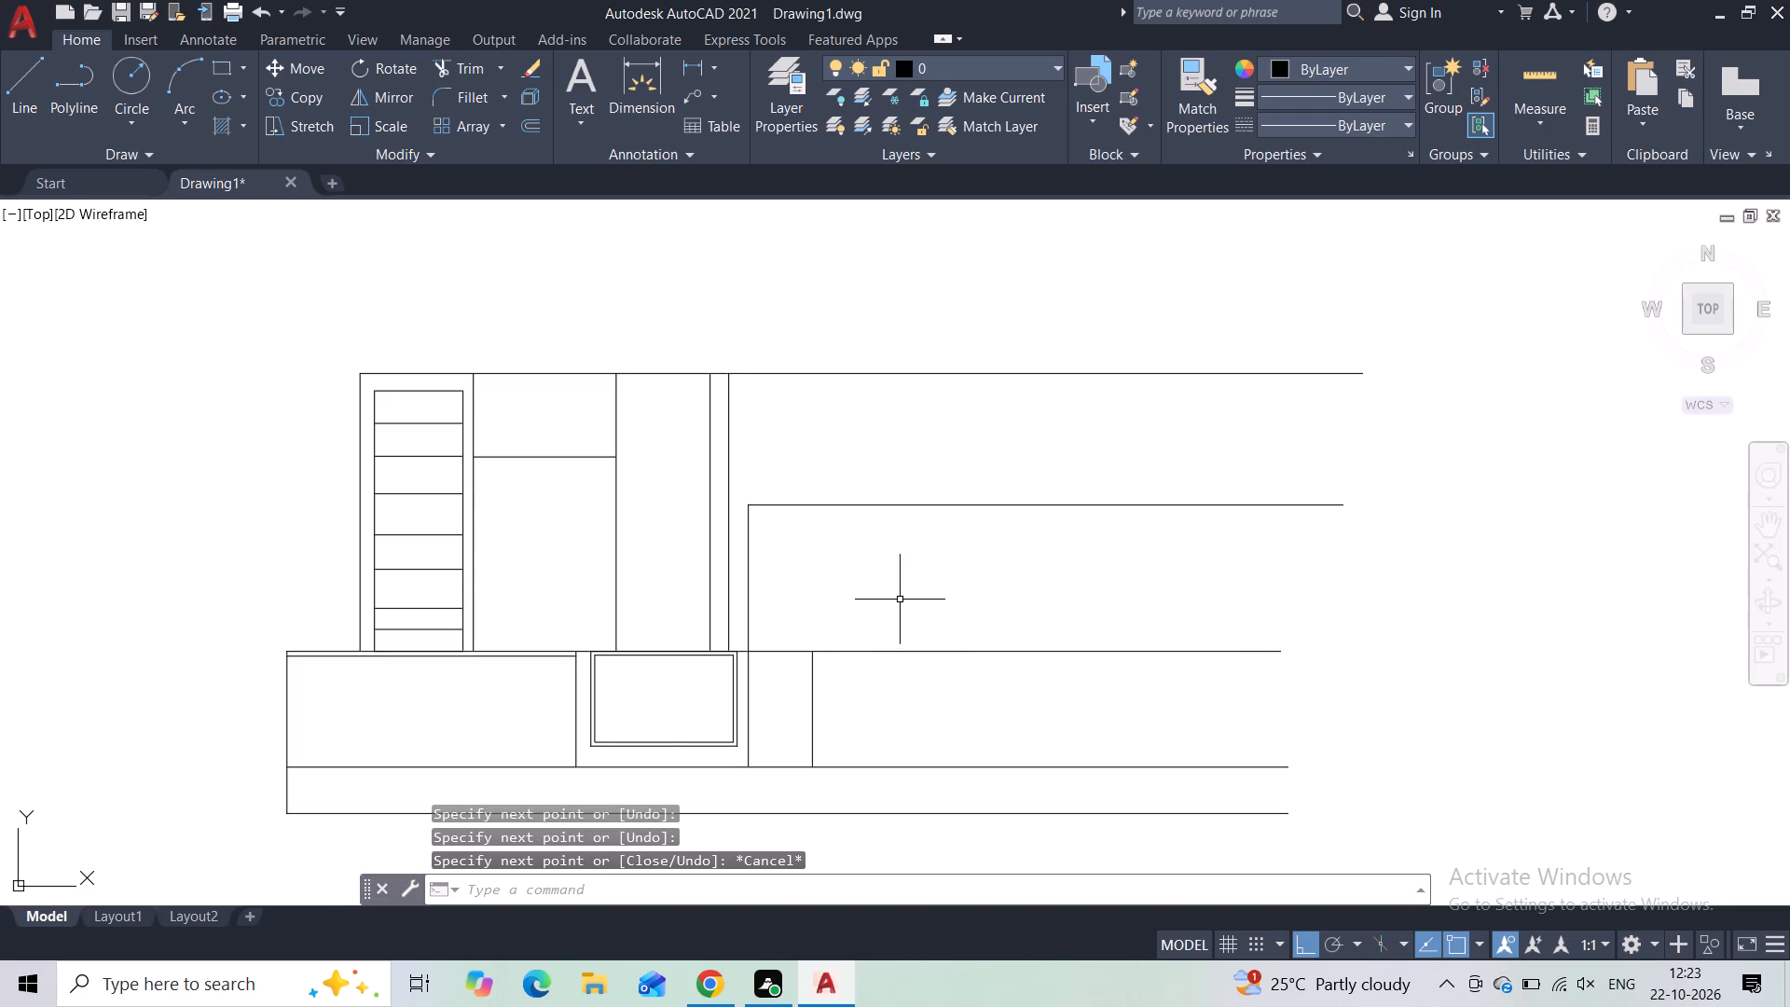
Draw a short vertical line up from the upper-left corner of the lower right-hand section.
key("space")
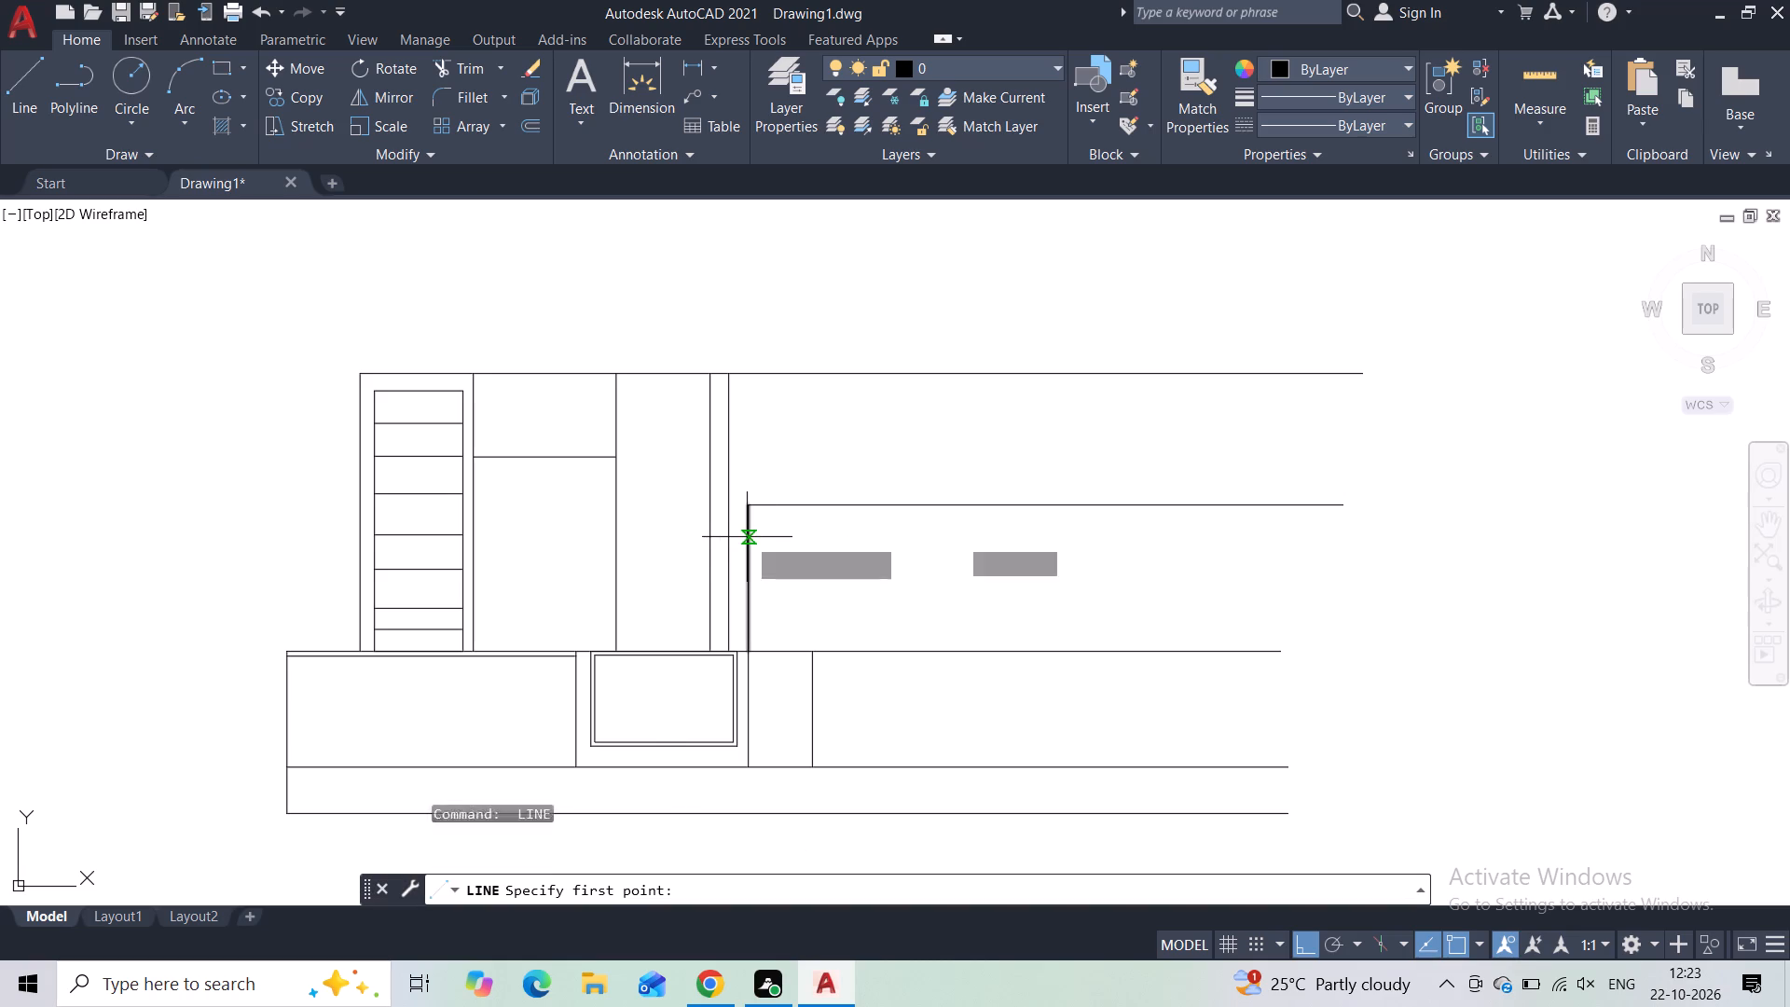
scroll(752, 499, "up", 2)
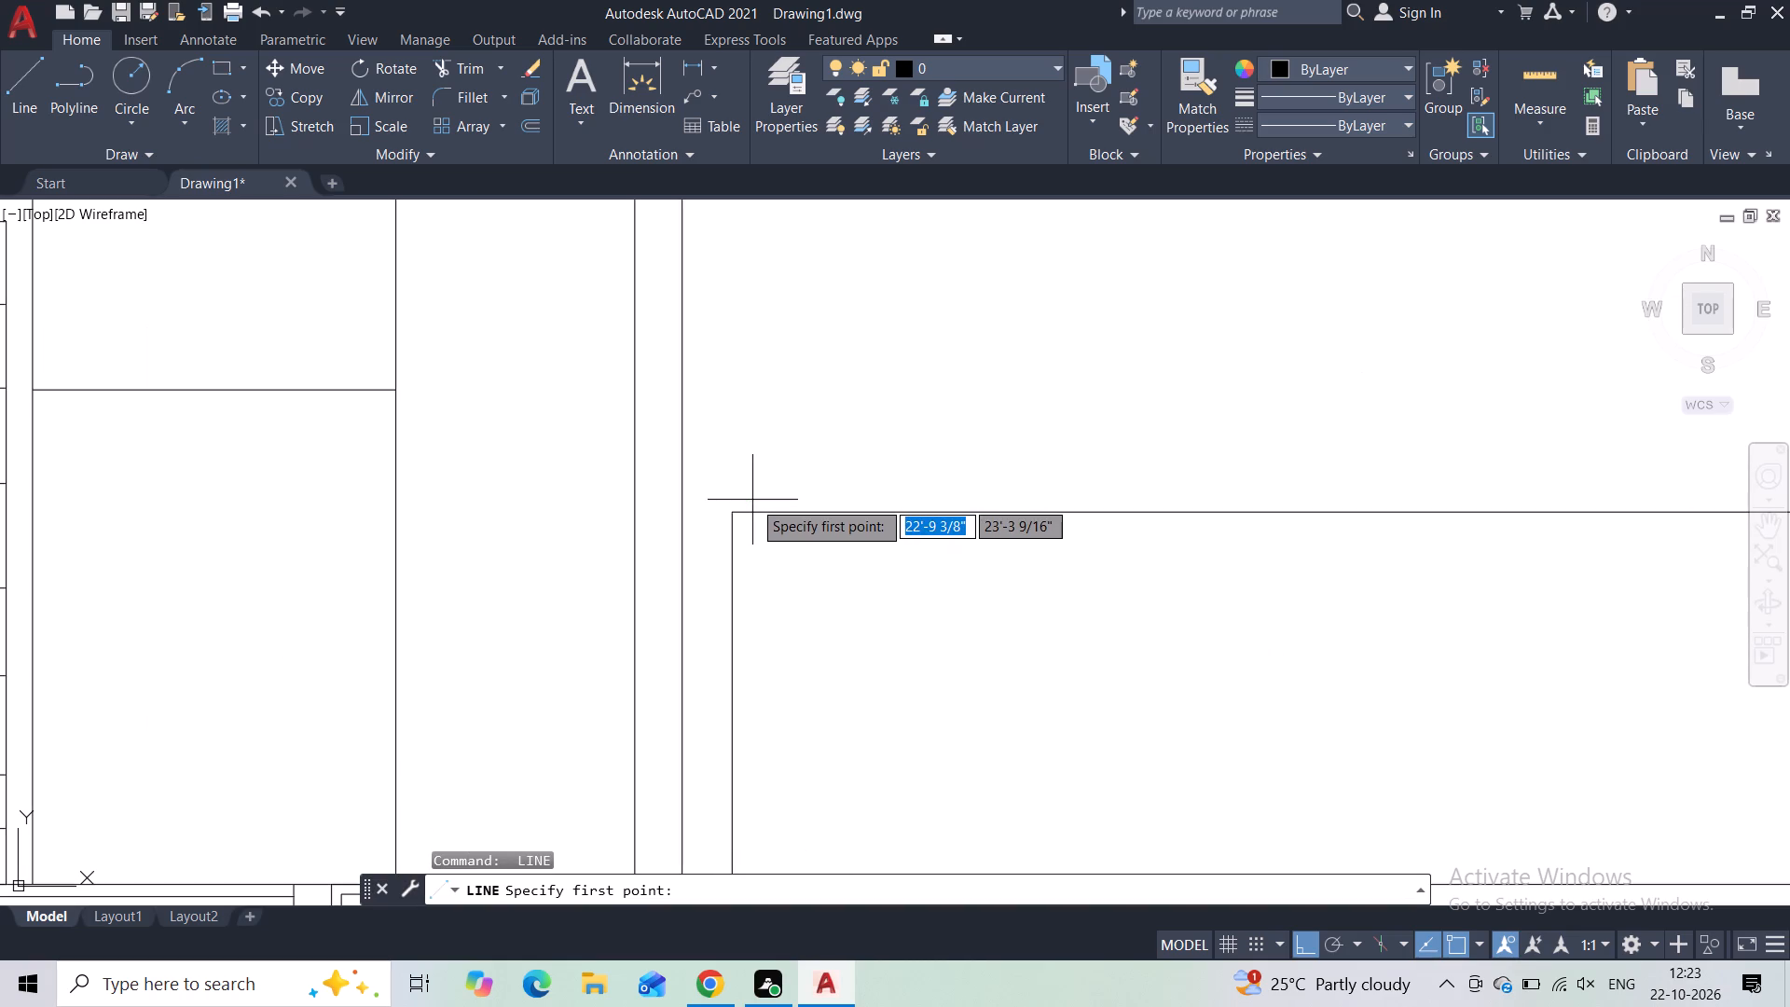
left_click(733, 508)
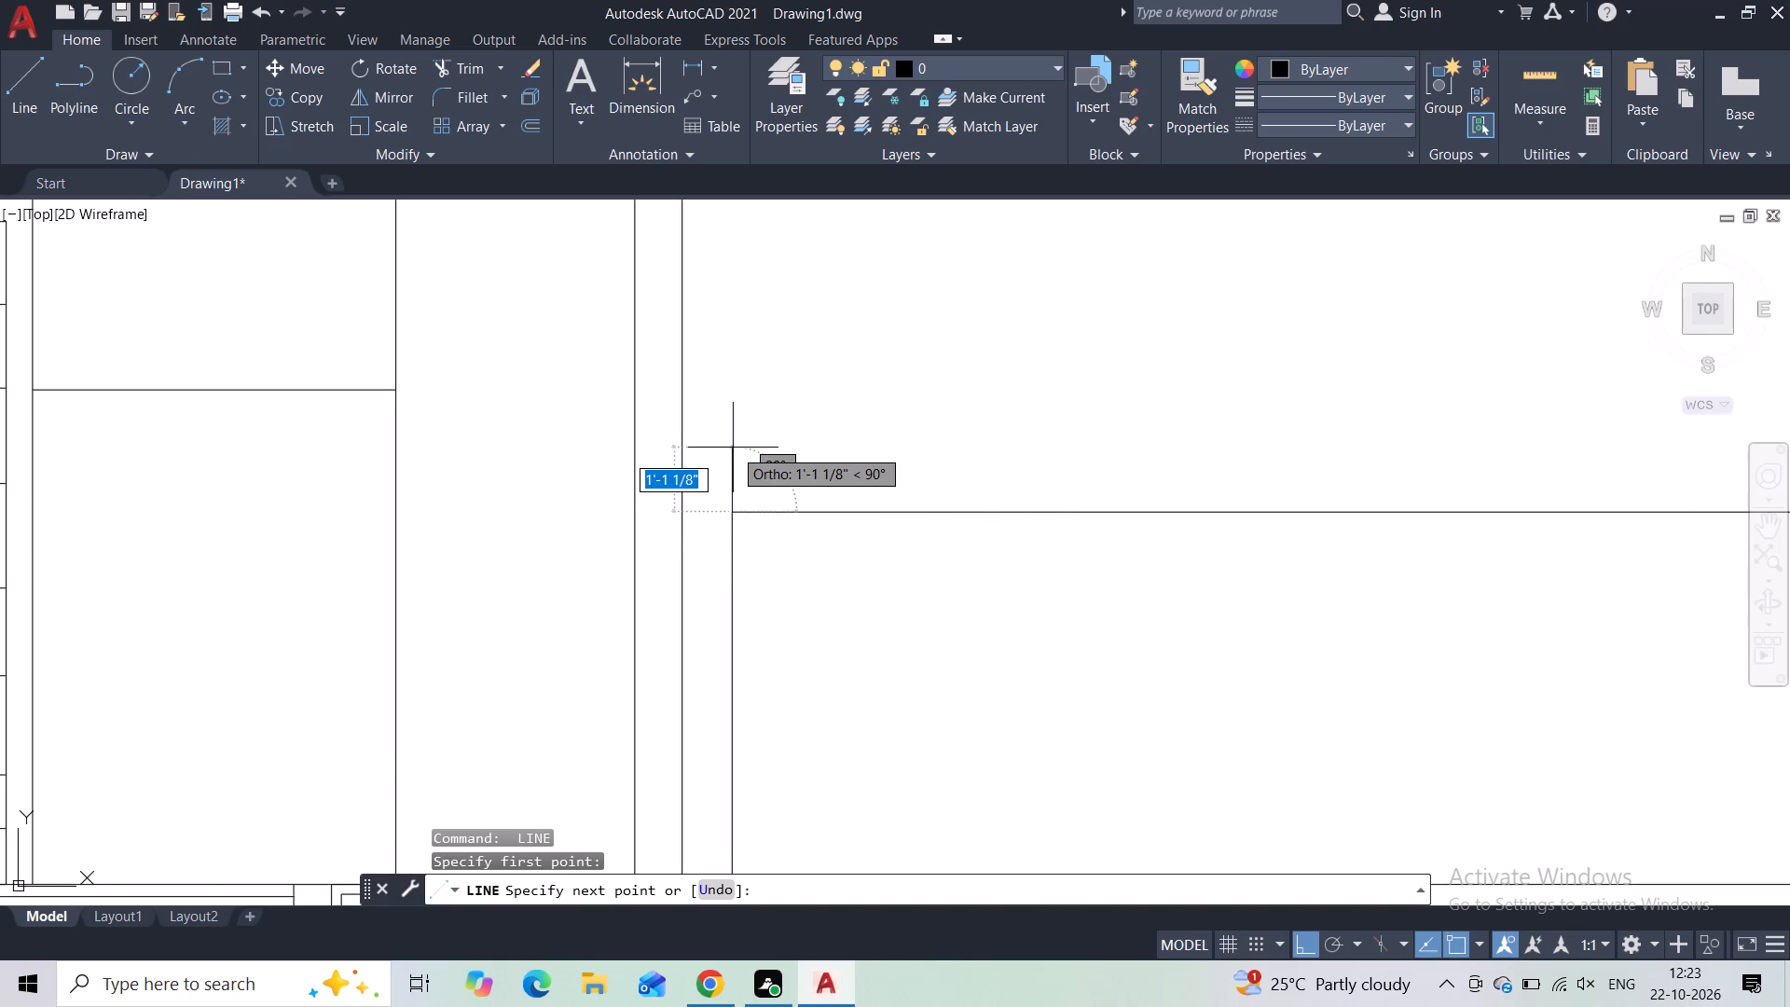
left_click(733, 461)
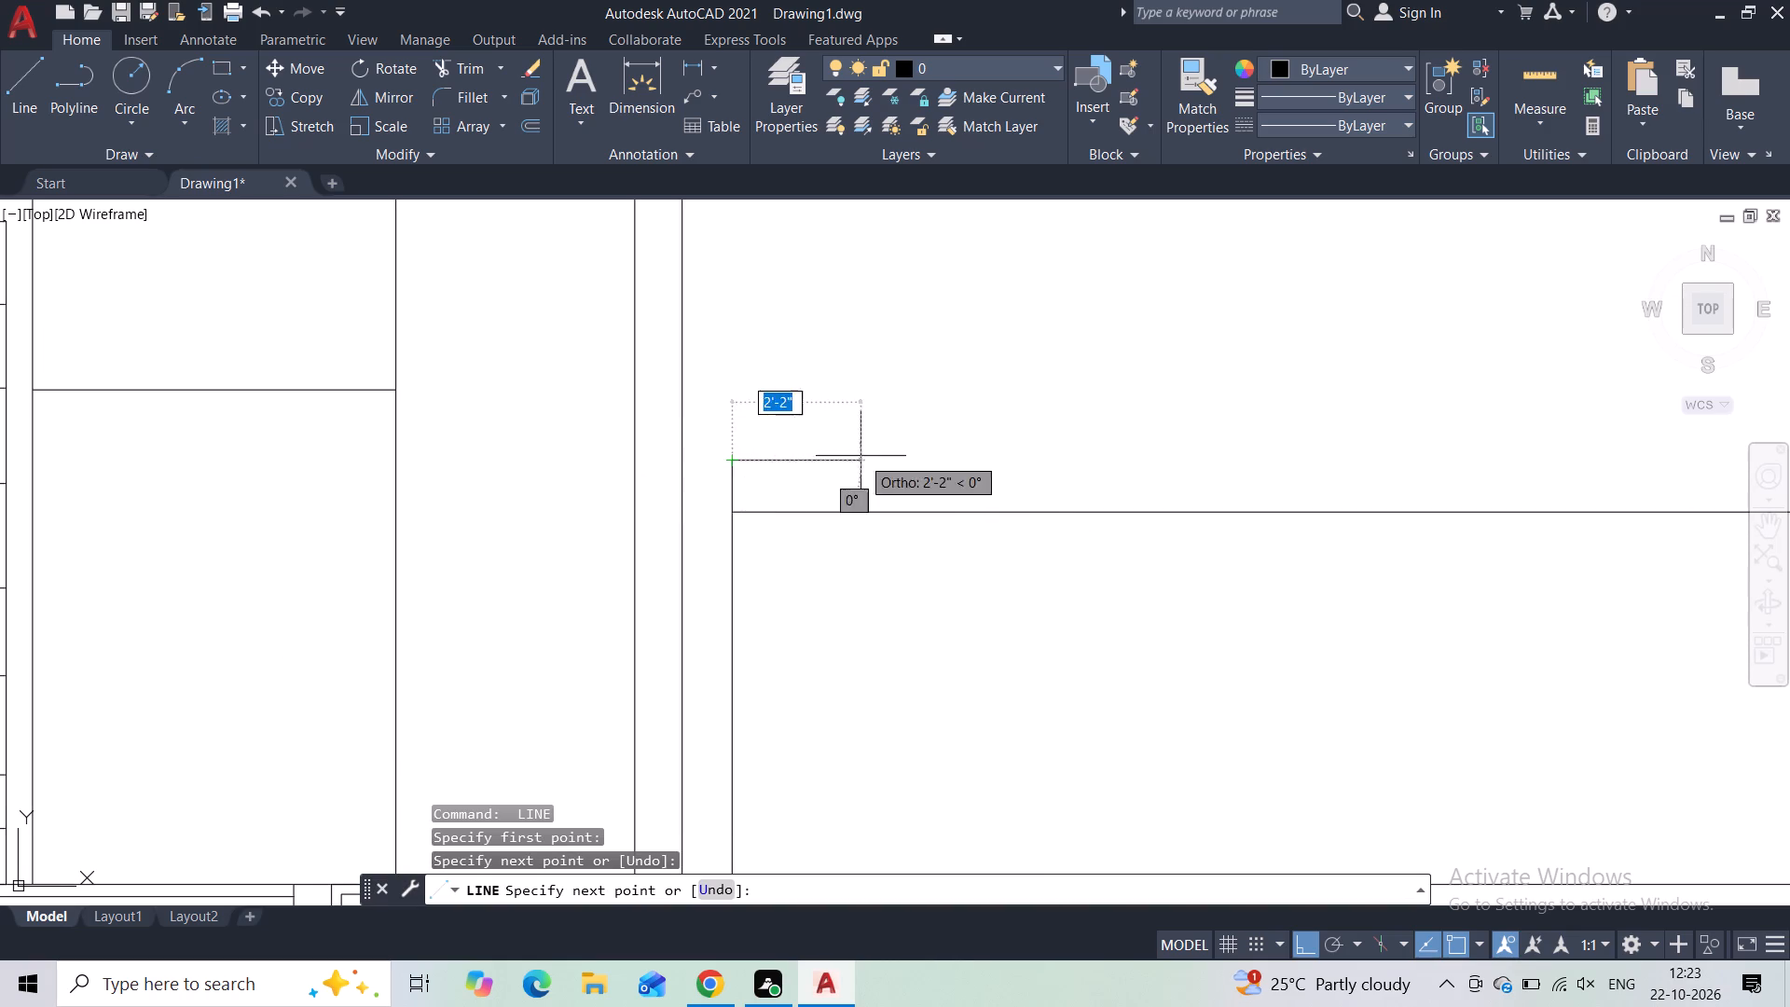
middle_click_drag(862, 457, 340, 461)
scroll(447, 463, "down", 1)
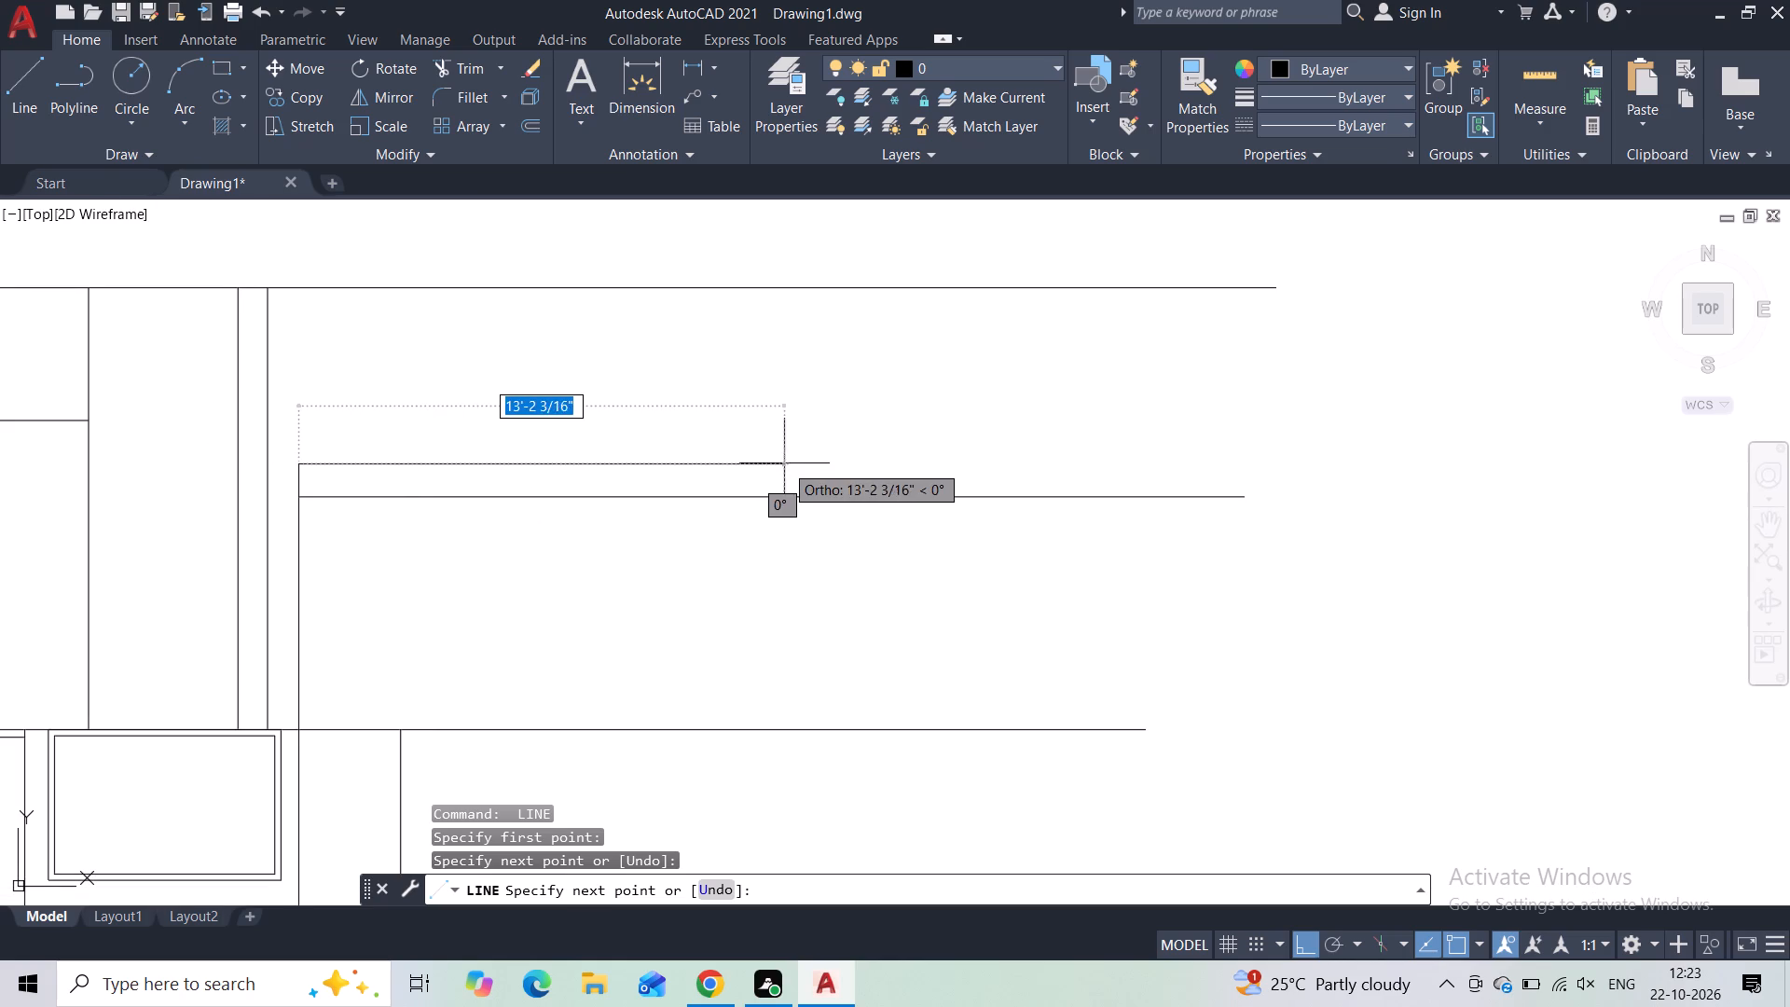
key("Escape")
Draw a parallel horizontal line just above the right-hand section's top line, from its left vertical to the same end.
middle_click_drag(351, 474, 650, 476)
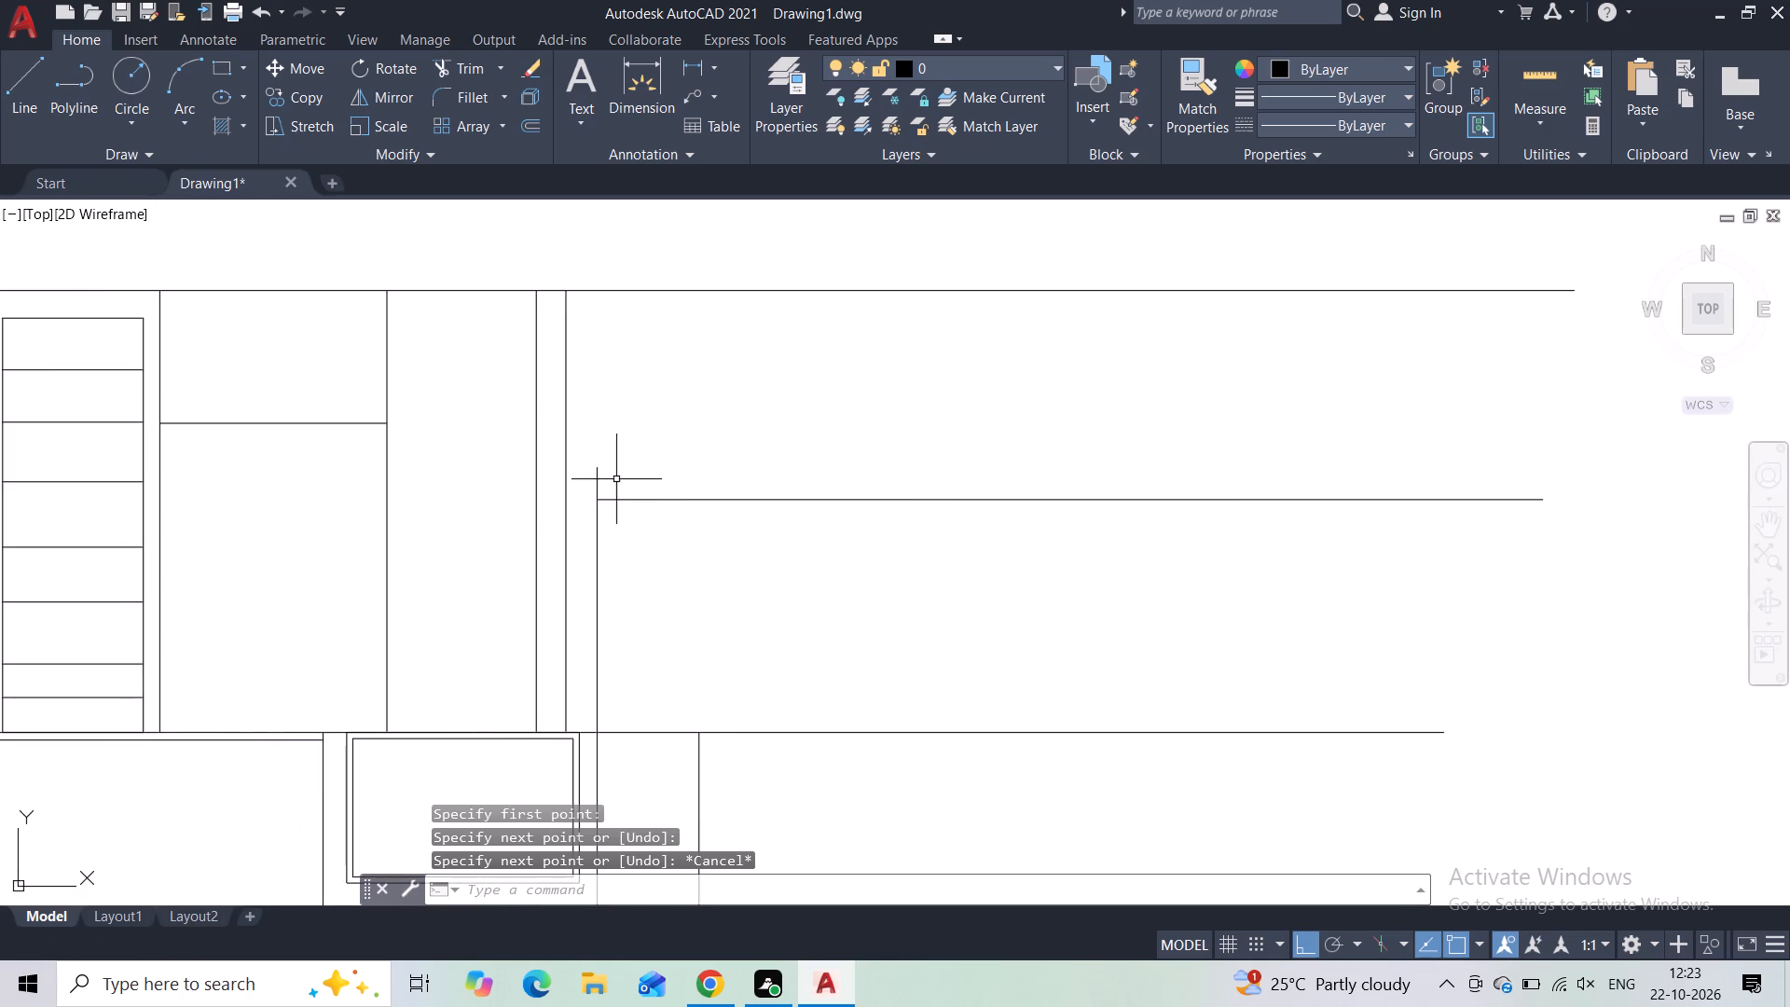
scroll(613, 479, "up", 3)
left_click(28, 91)
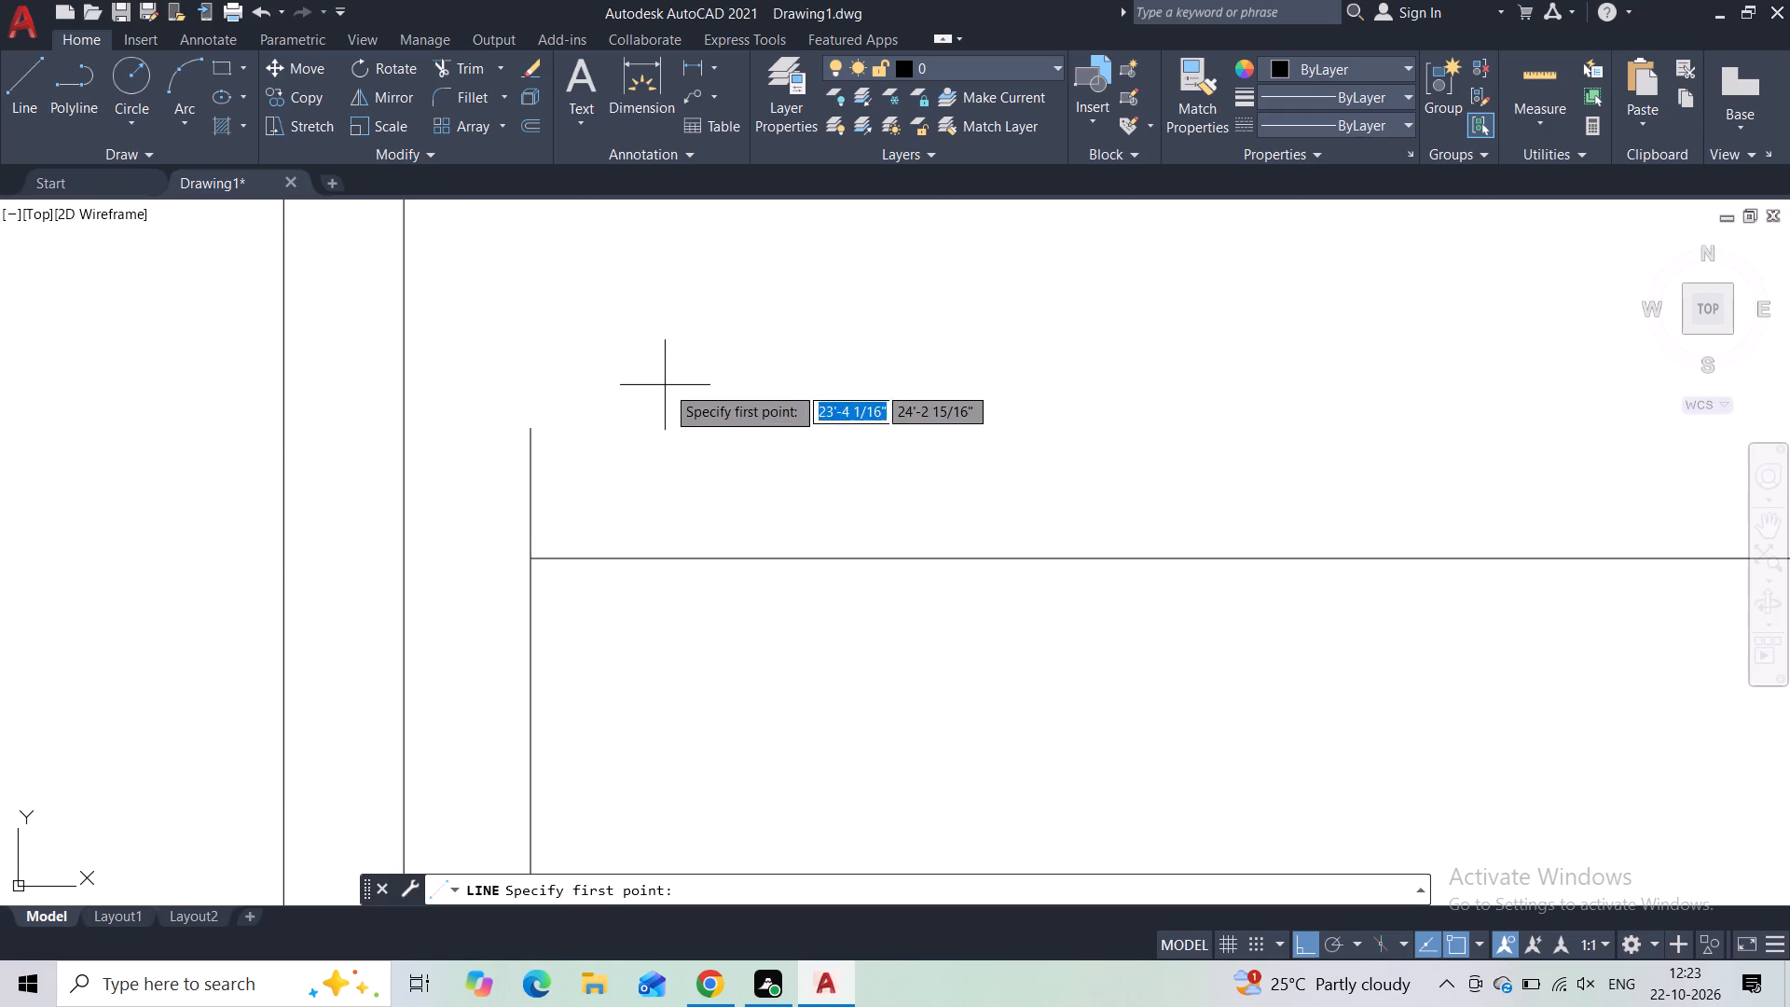
left_click(533, 513)
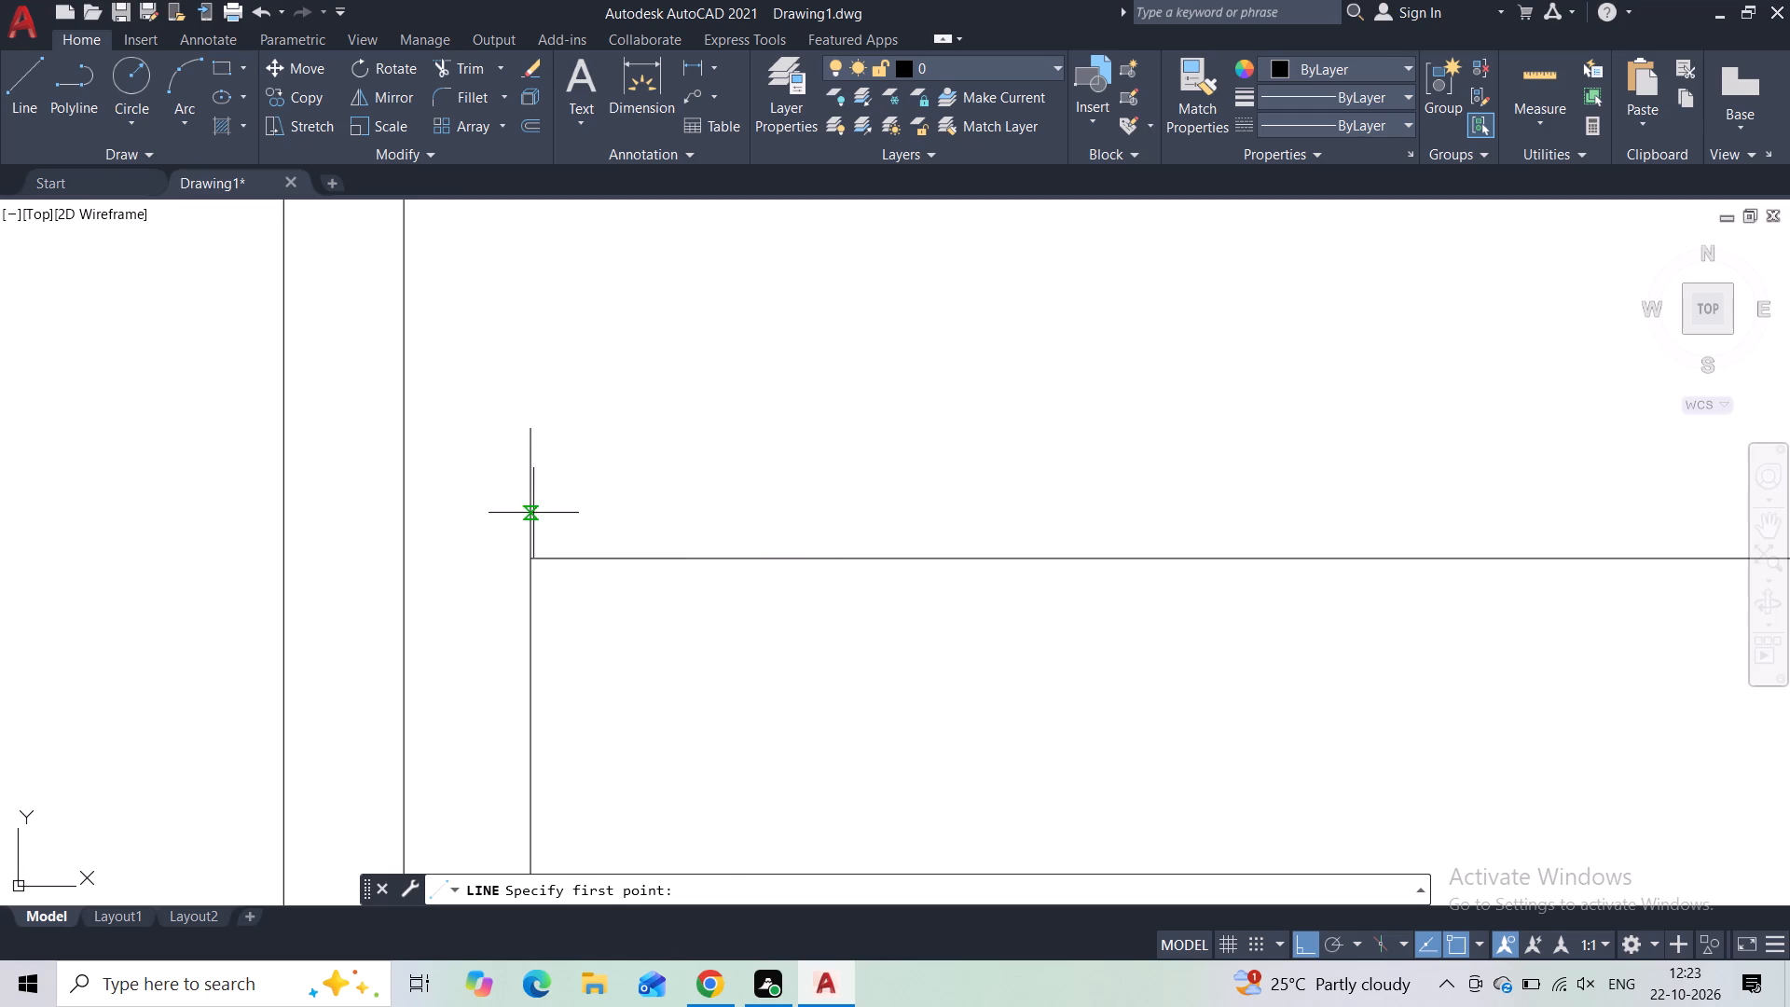
middle_click_drag(796, 504, 388, 458)
scroll(393, 458, "down", 2)
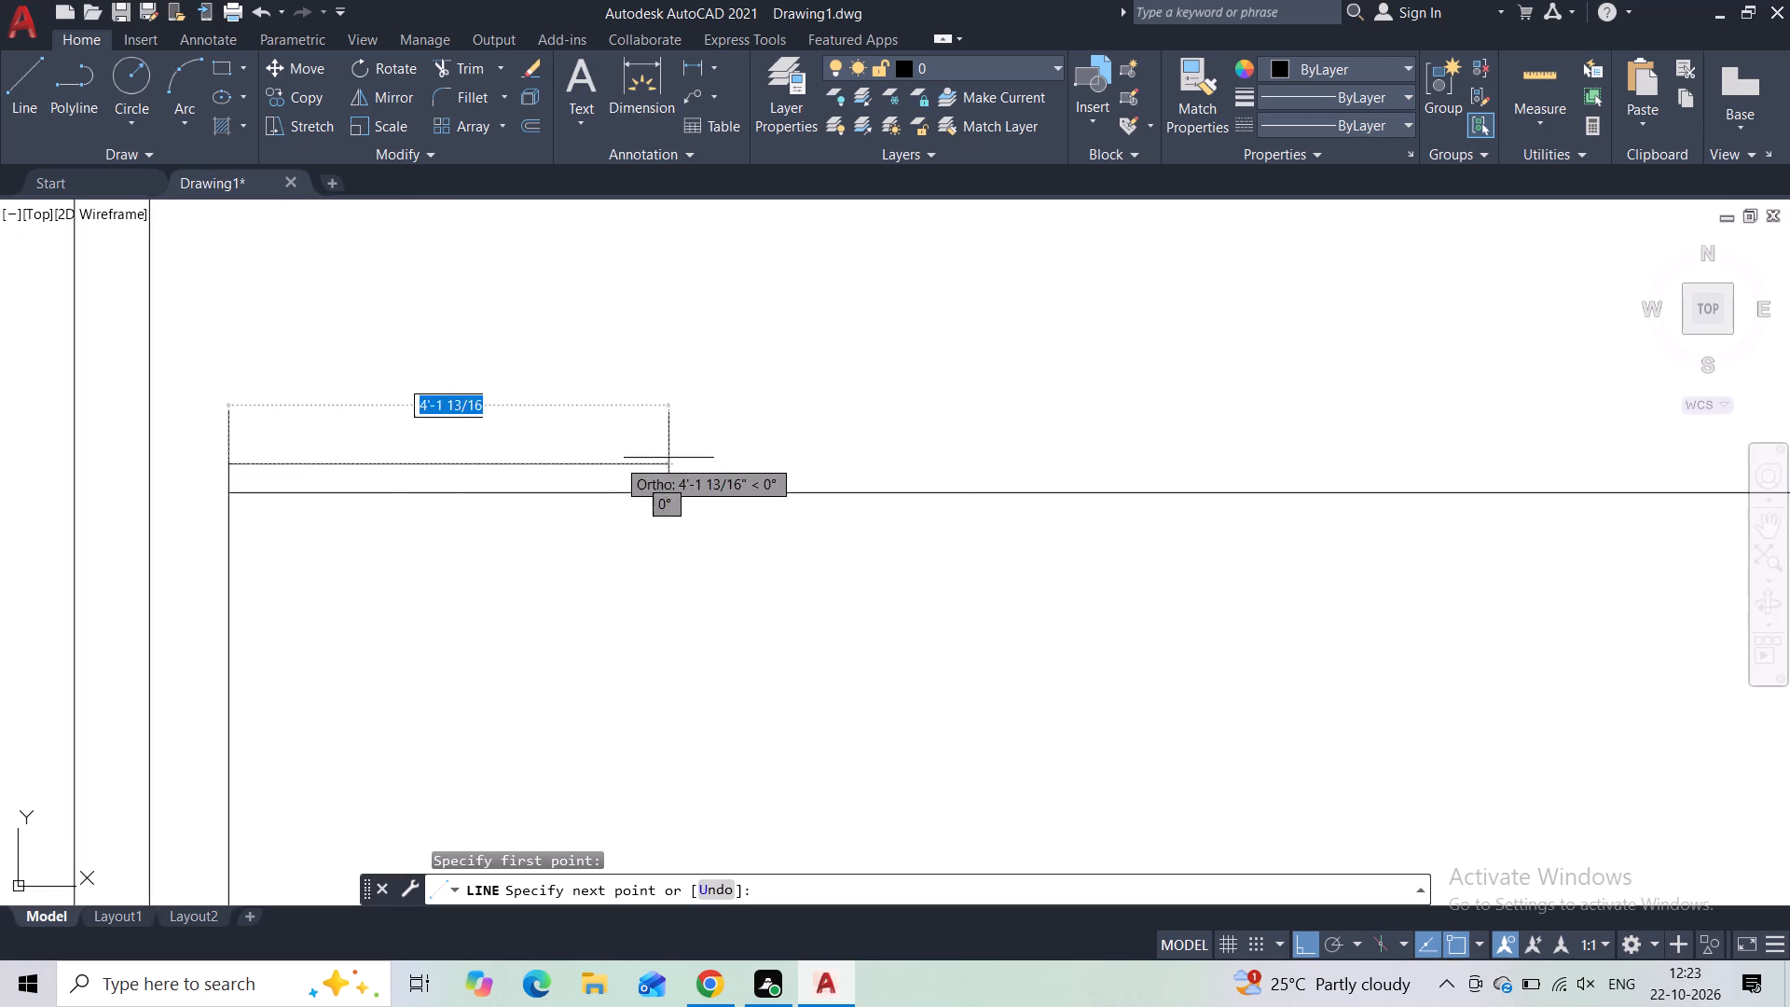
scroll(809, 458, "down", 3)
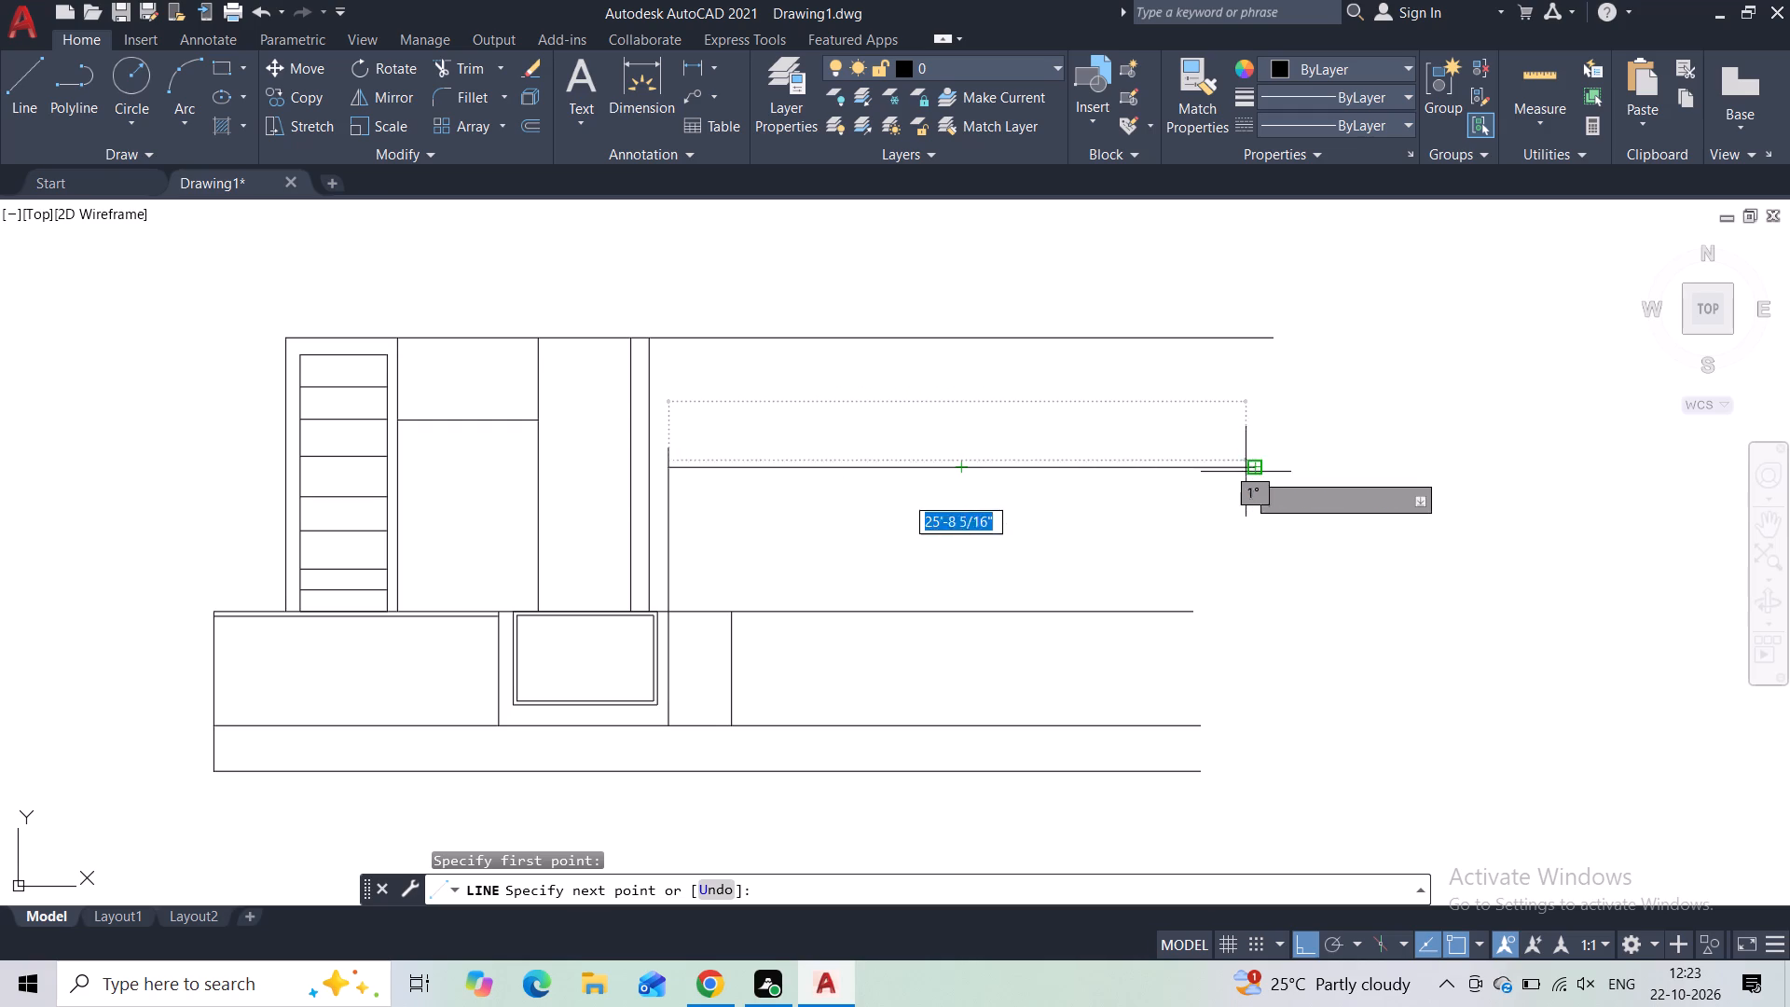
left_click(1251, 461)
key("Escape")
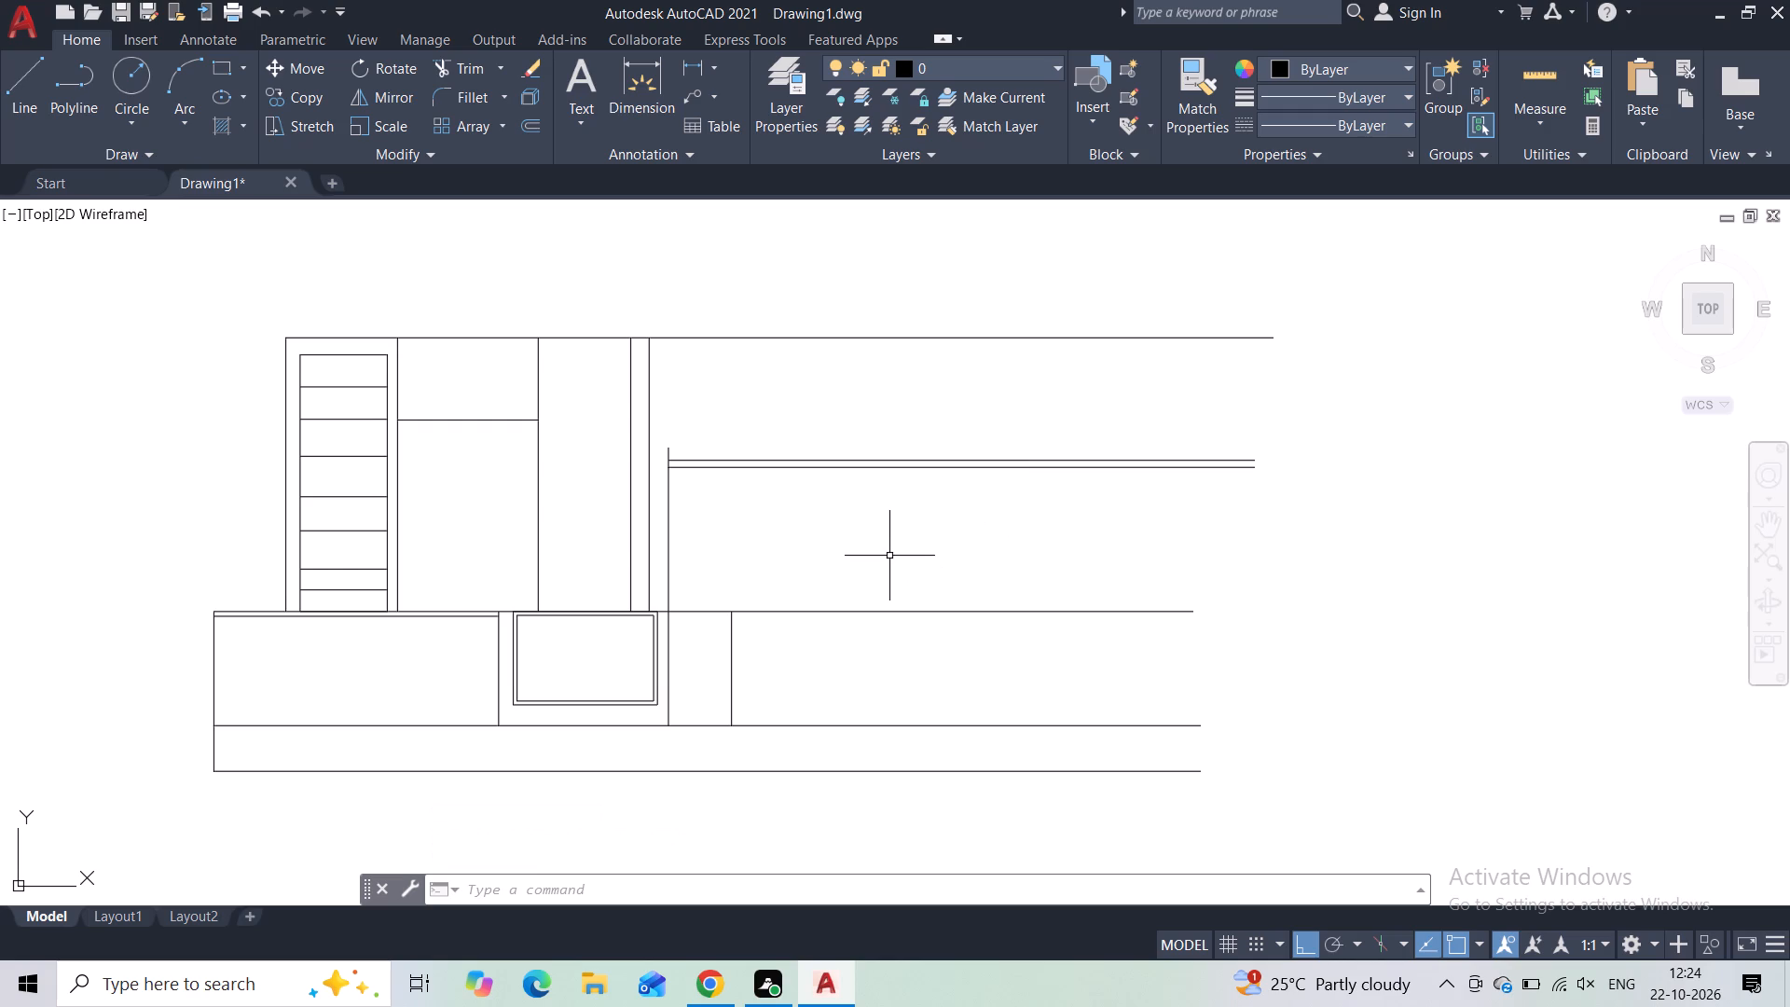
Extend the right-hand section's left vertical up about 1'-6" and continue horizontally right to align with the ends of the lines below.
scroll(717, 438, "up", 2)
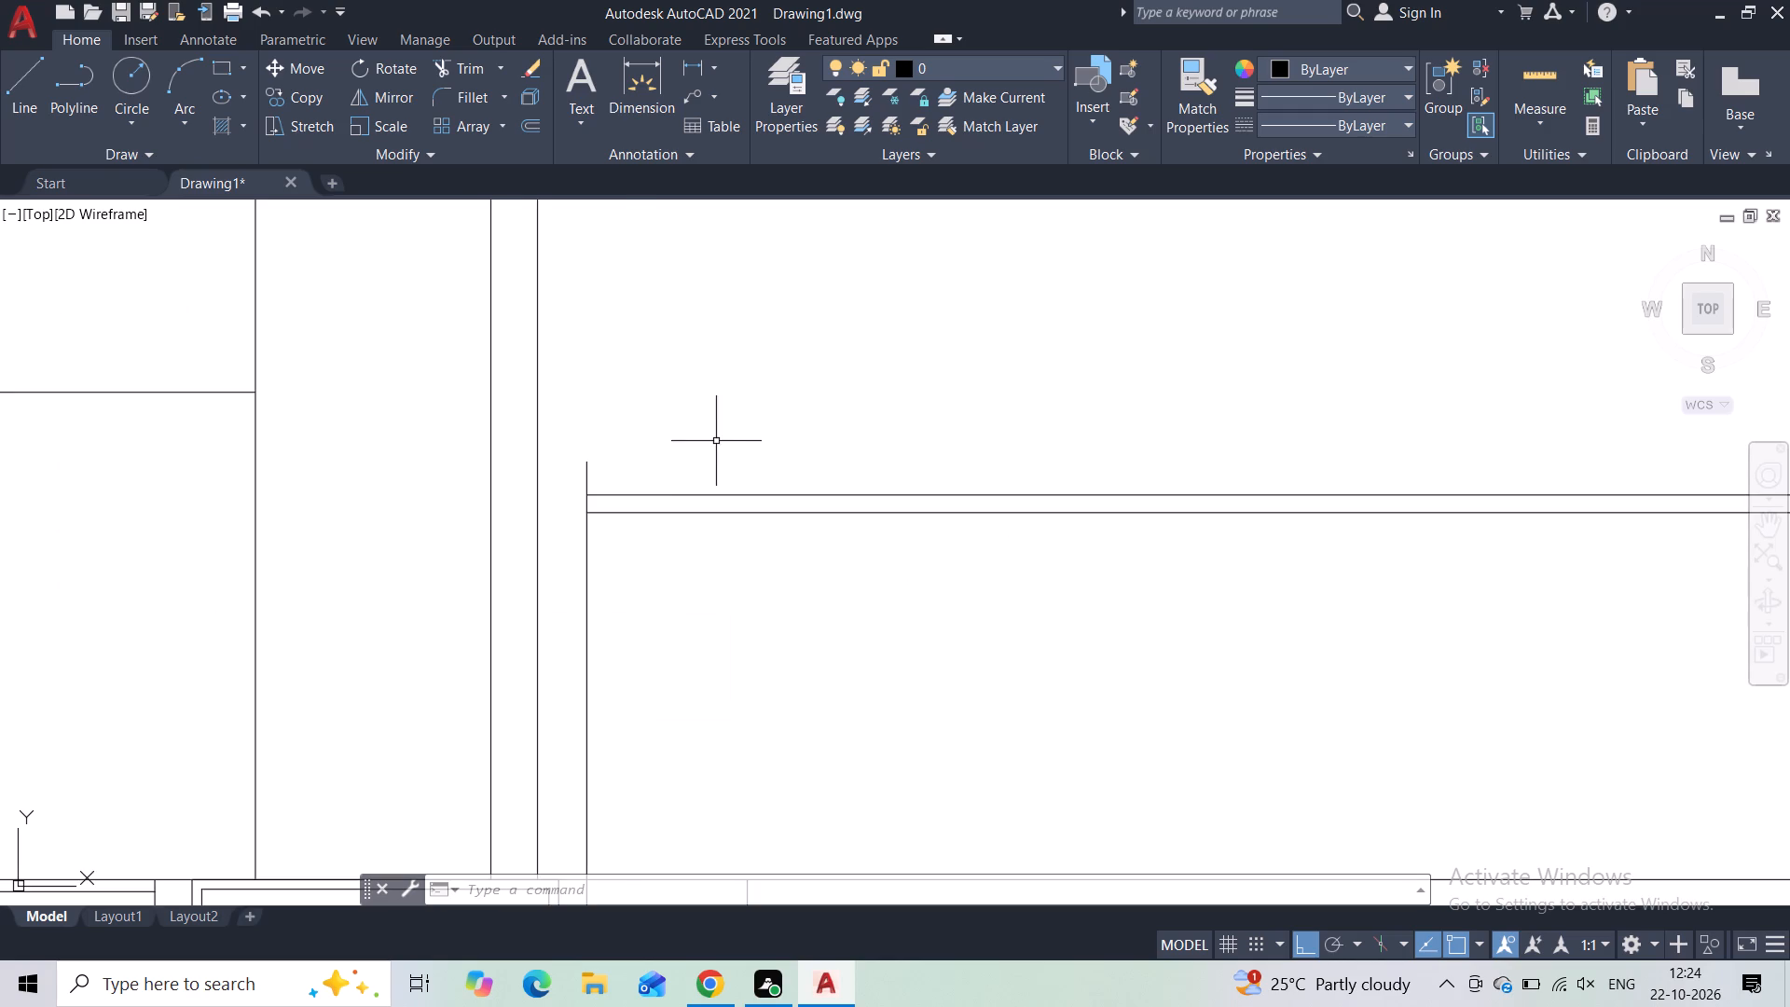
middle_click_drag(701, 403, 581, 487)
scroll(570, 469, "down", 1)
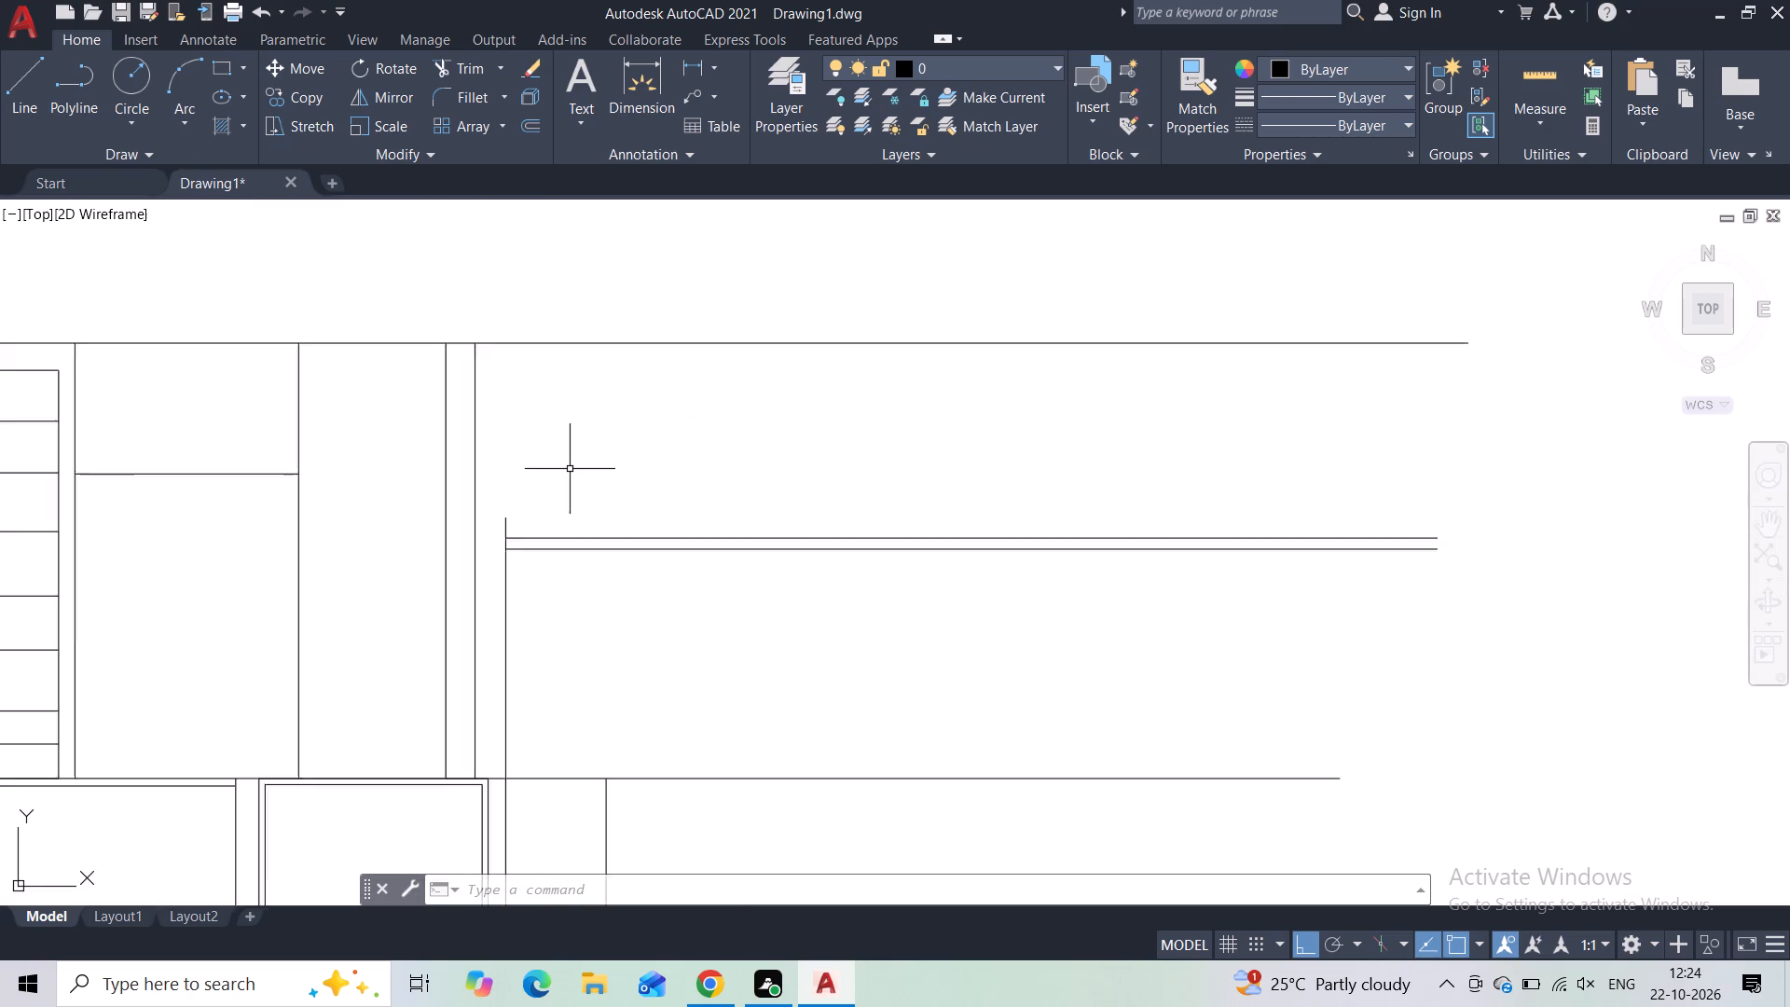
scroll(570, 469, "down", 1)
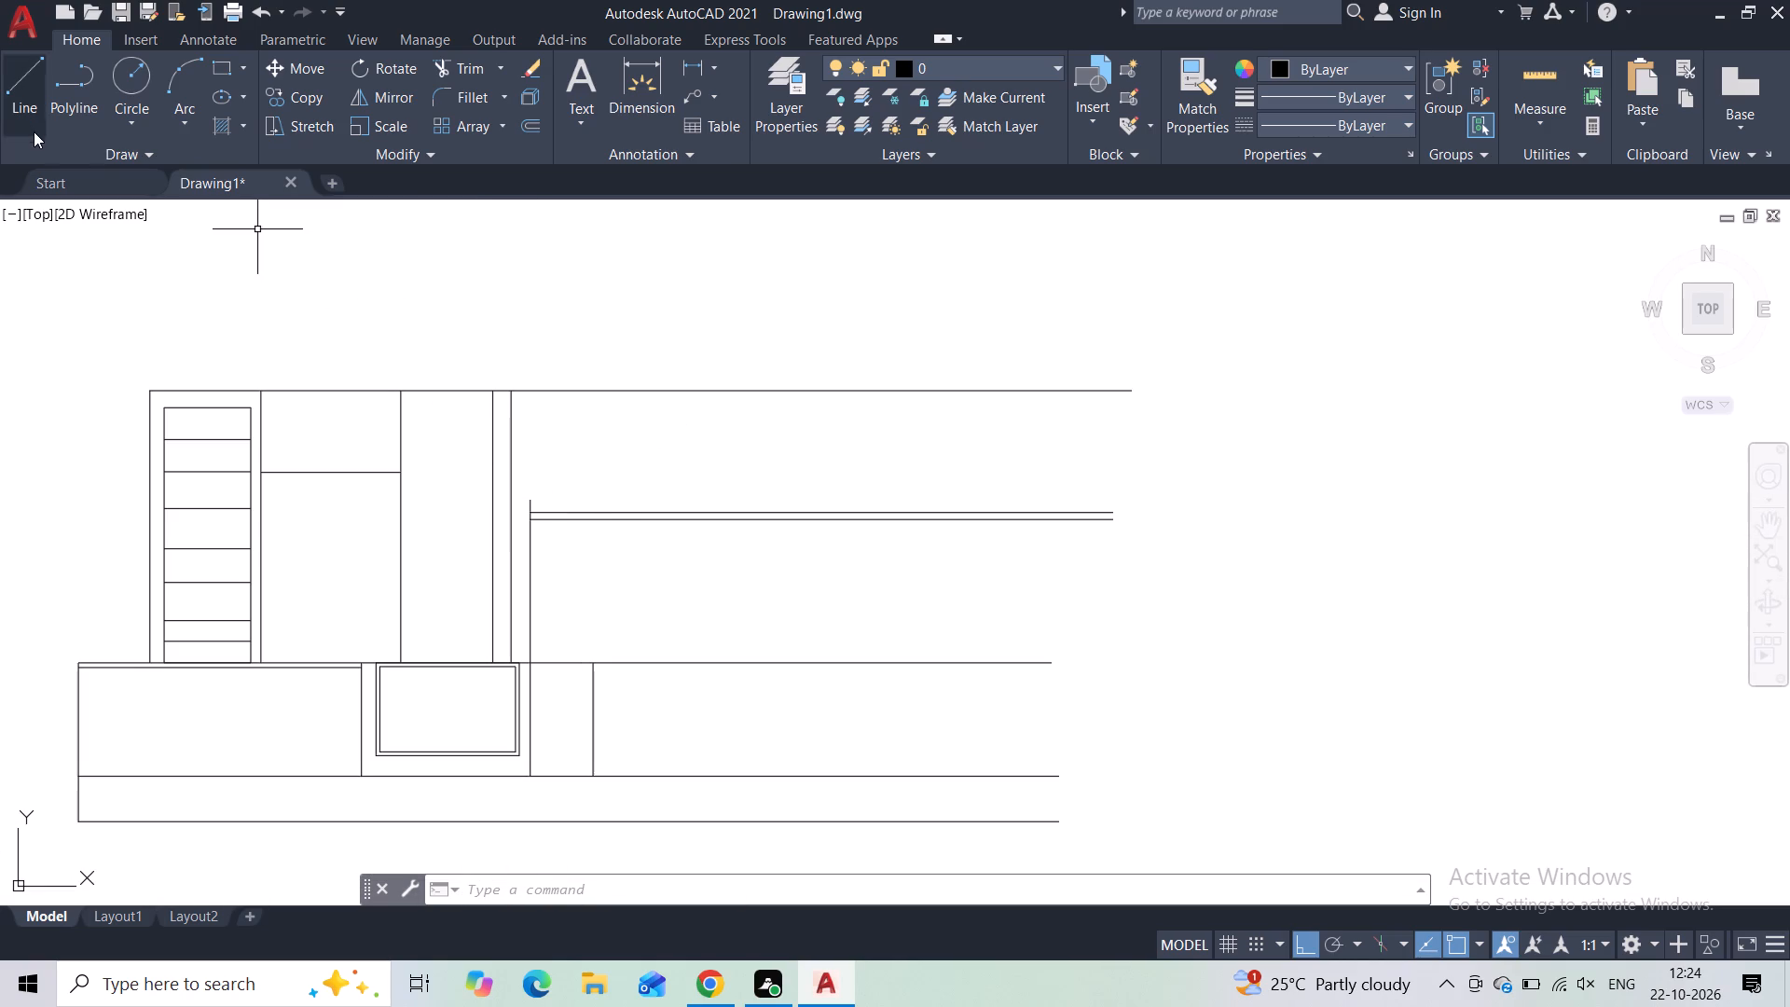
left_click(30, 118)
scroll(482, 483, "up", 2)
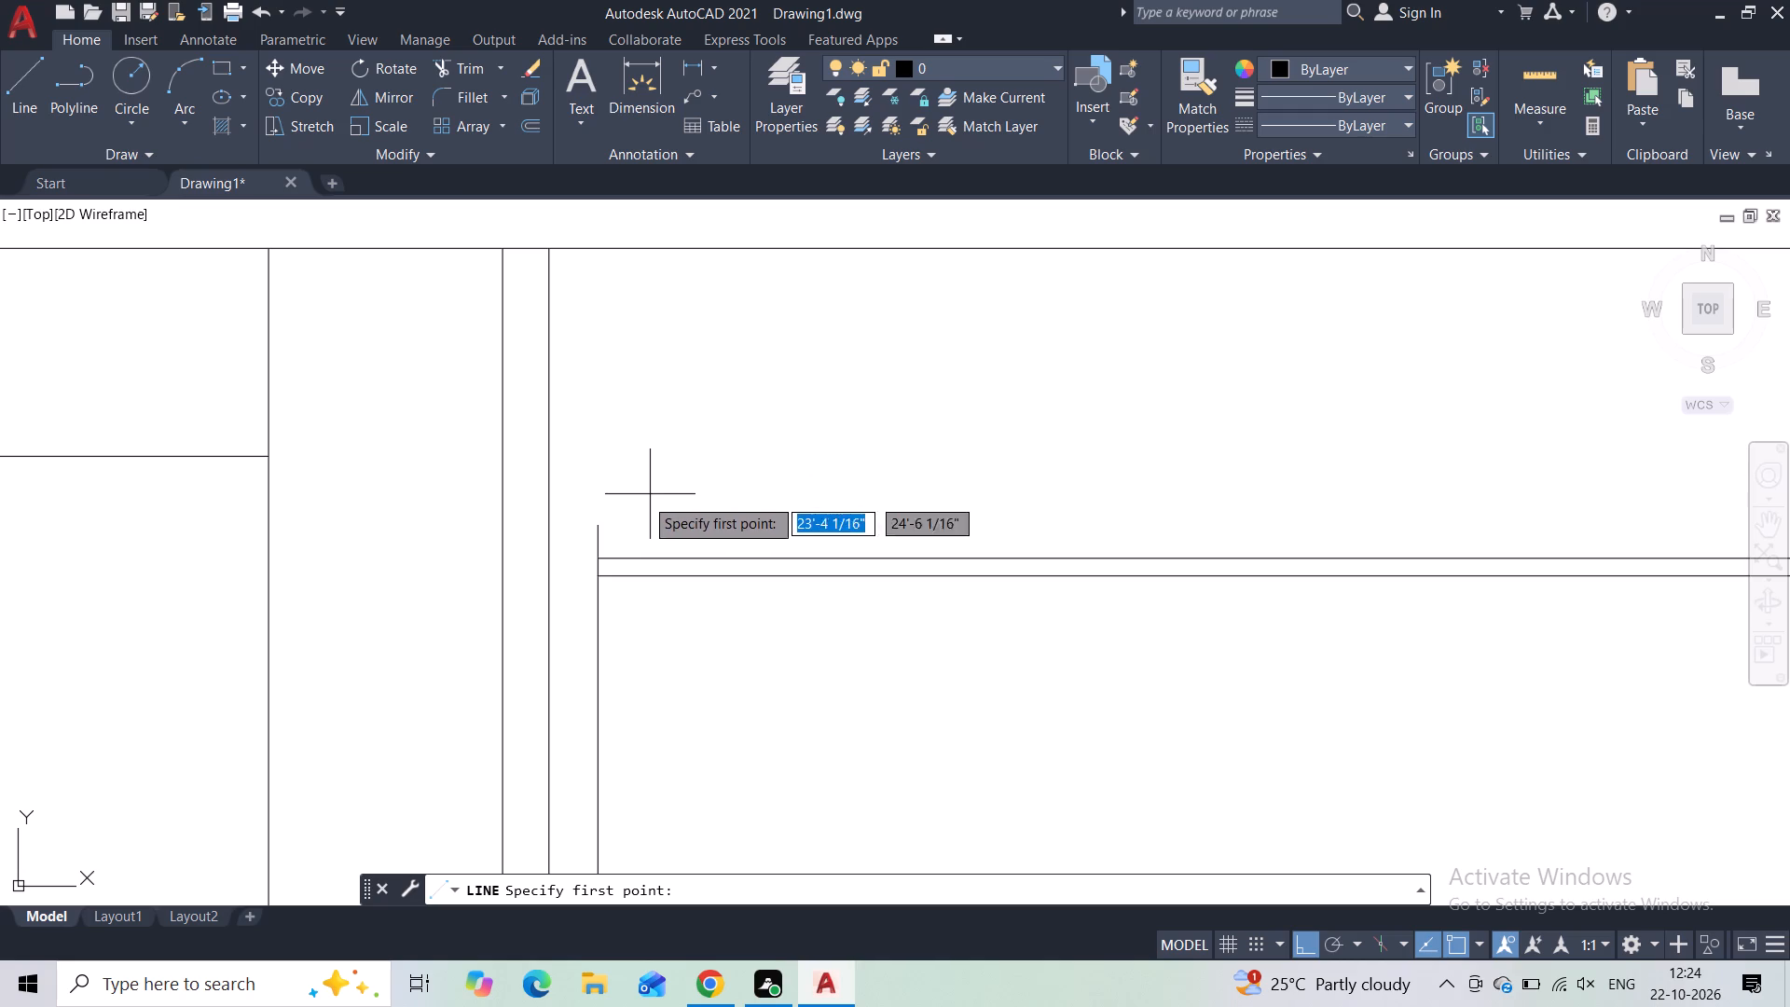
left_click(603, 531)
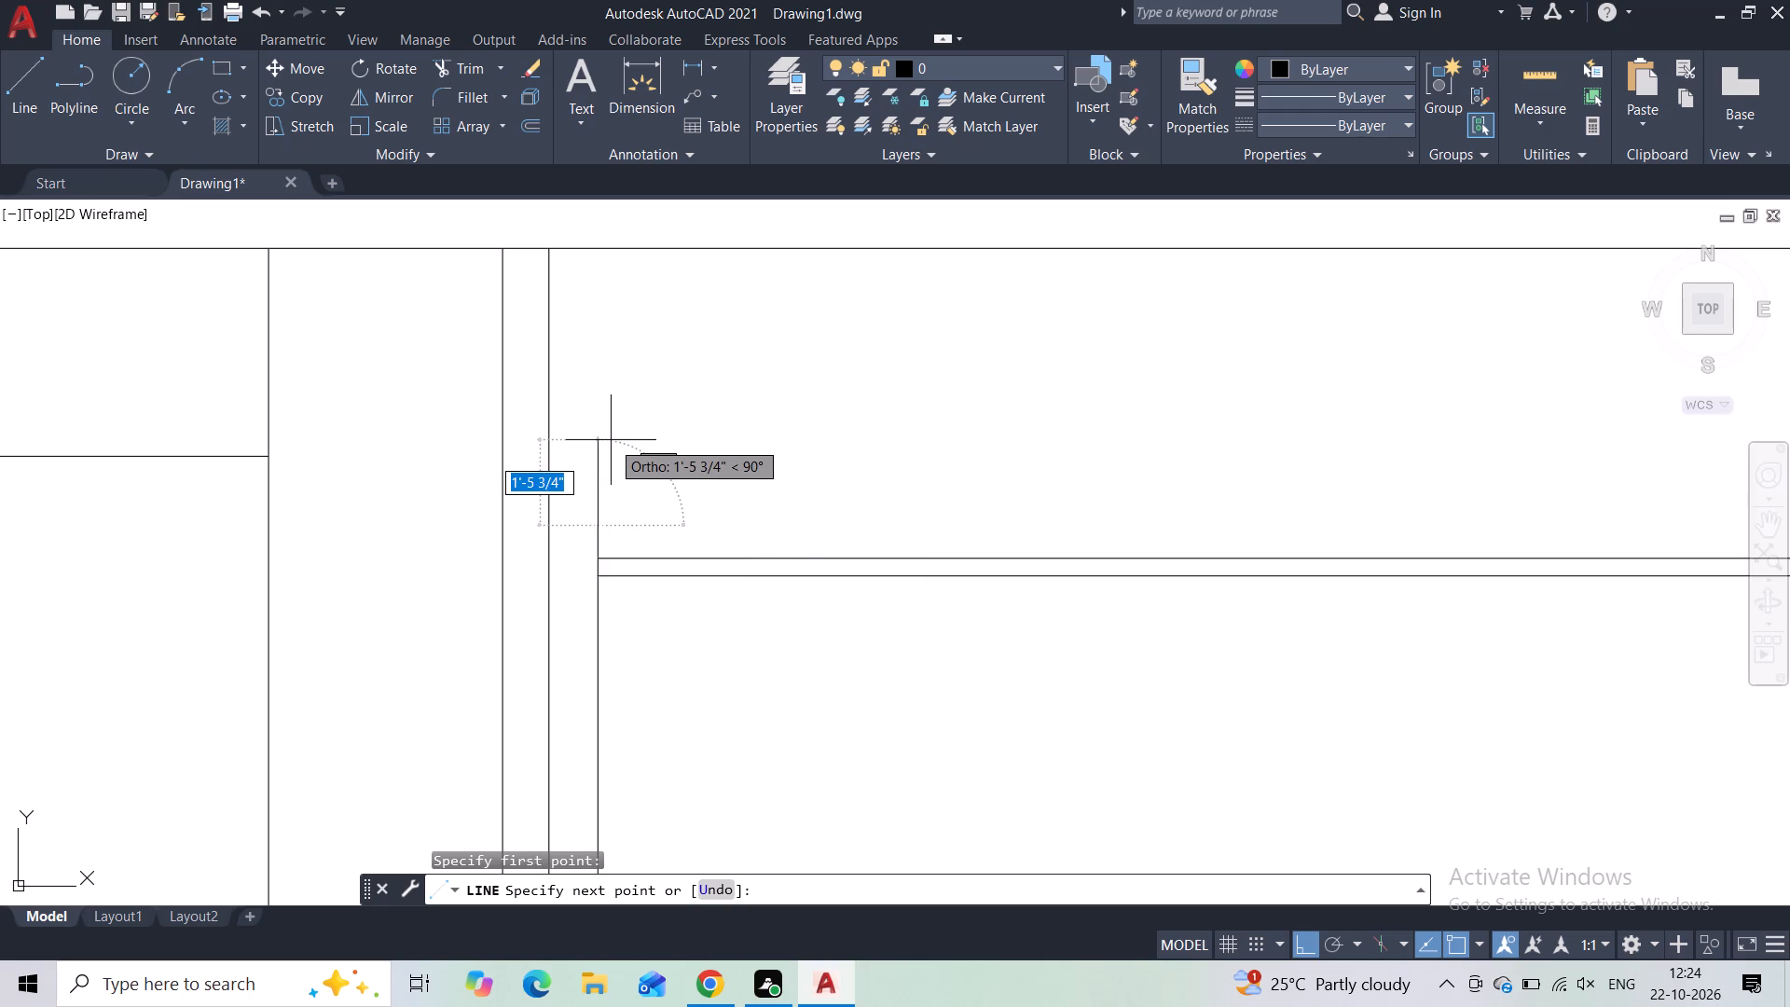
left_click(612, 434)
middle_click_drag(1026, 431, 296, 423)
scroll(410, 437, "down", 2)
left_click(785, 445)
key("Escape")
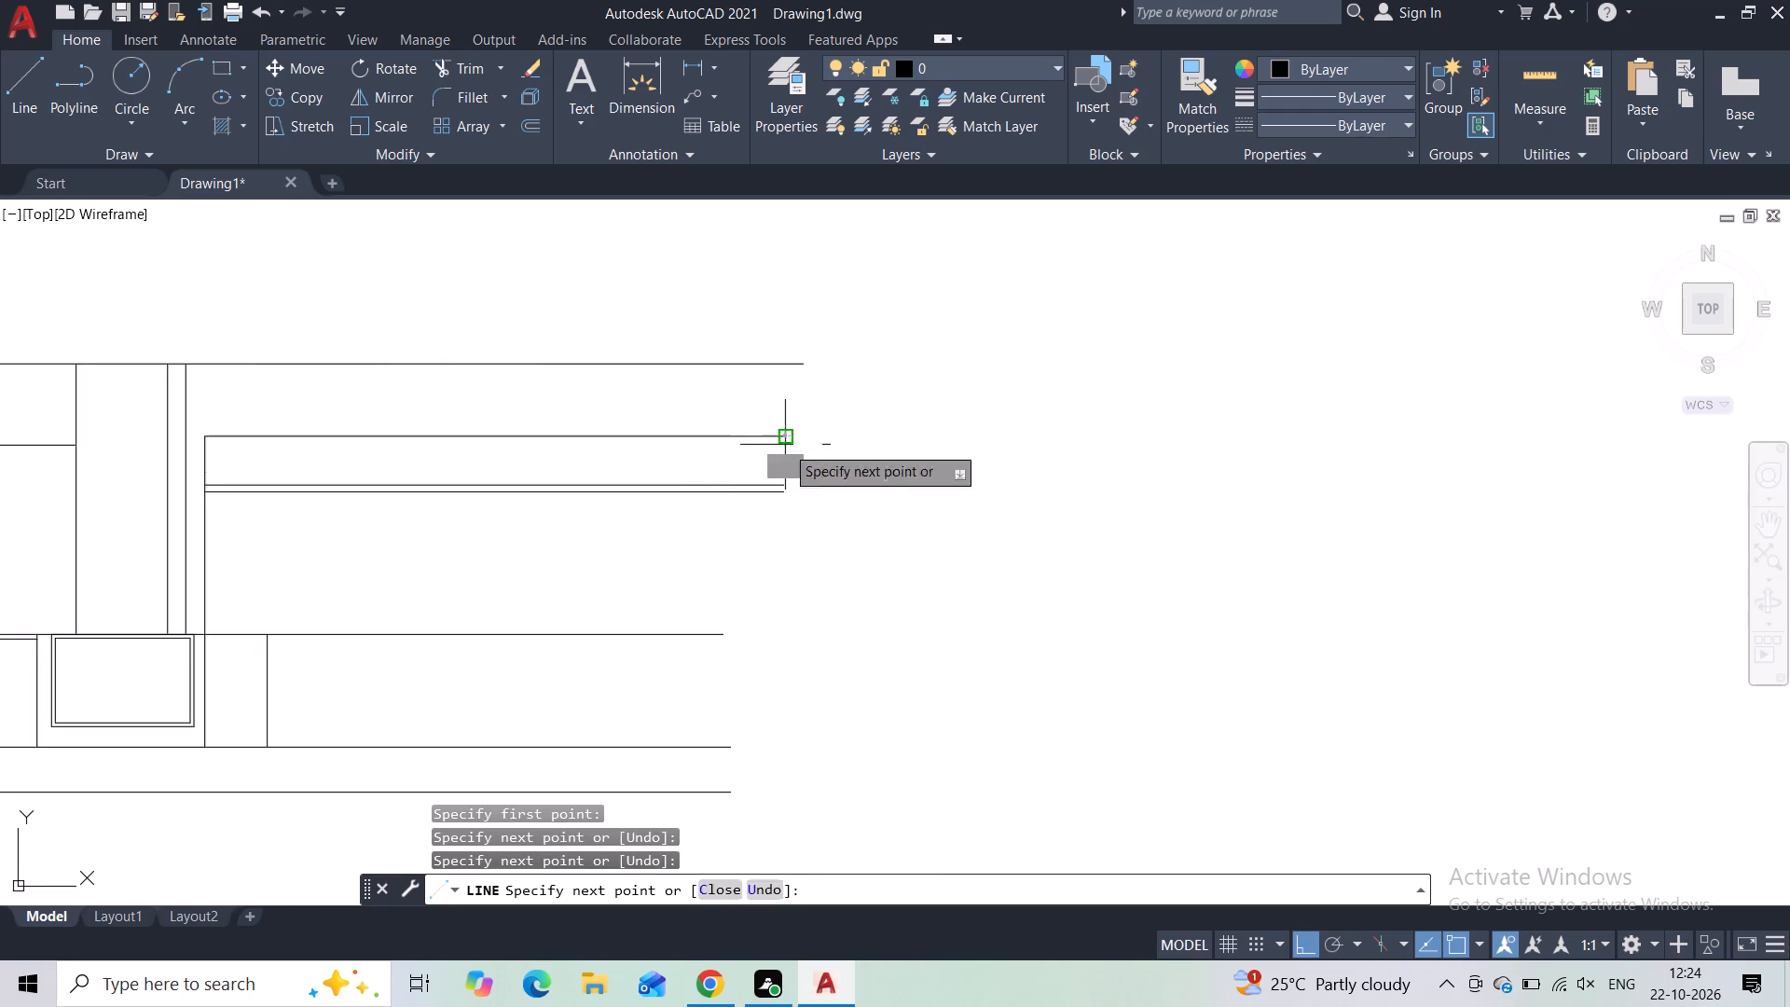
Draw a horizontal line between the upper top line and the right-hand section, from the last full-height divider to near the top line's end.
middle_click_drag(349, 475, 635, 481)
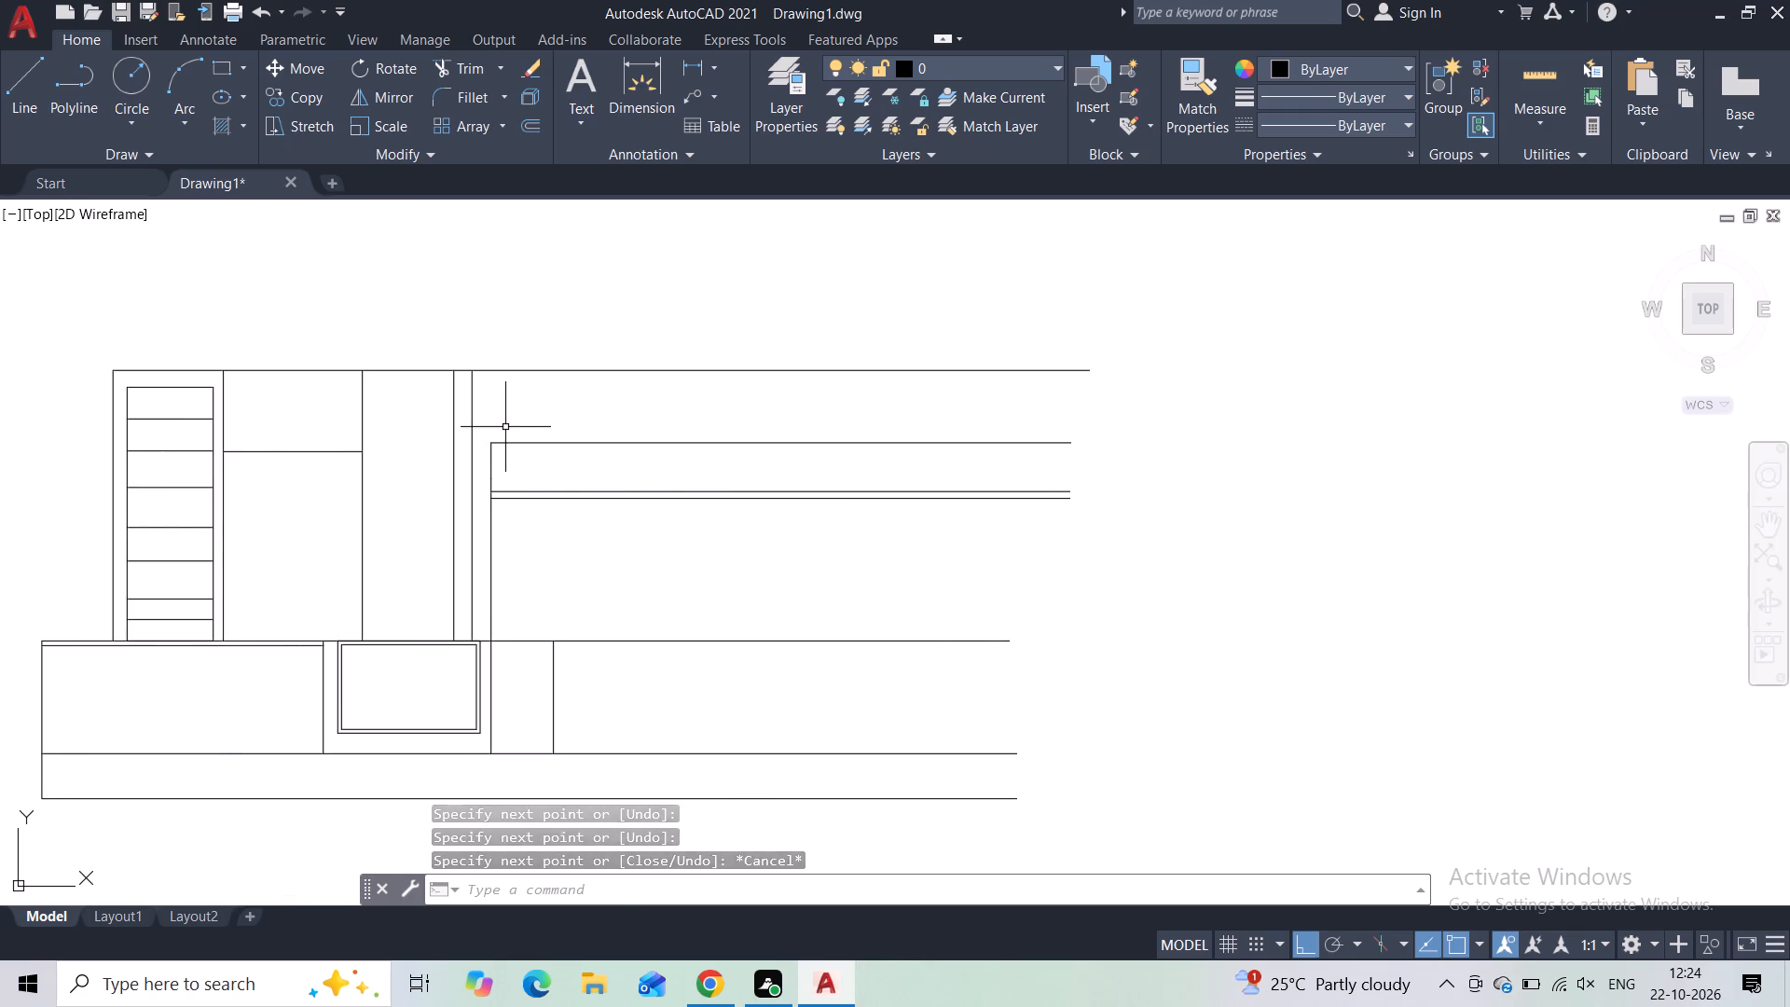
key("space")
scroll(502, 427, "up", 2)
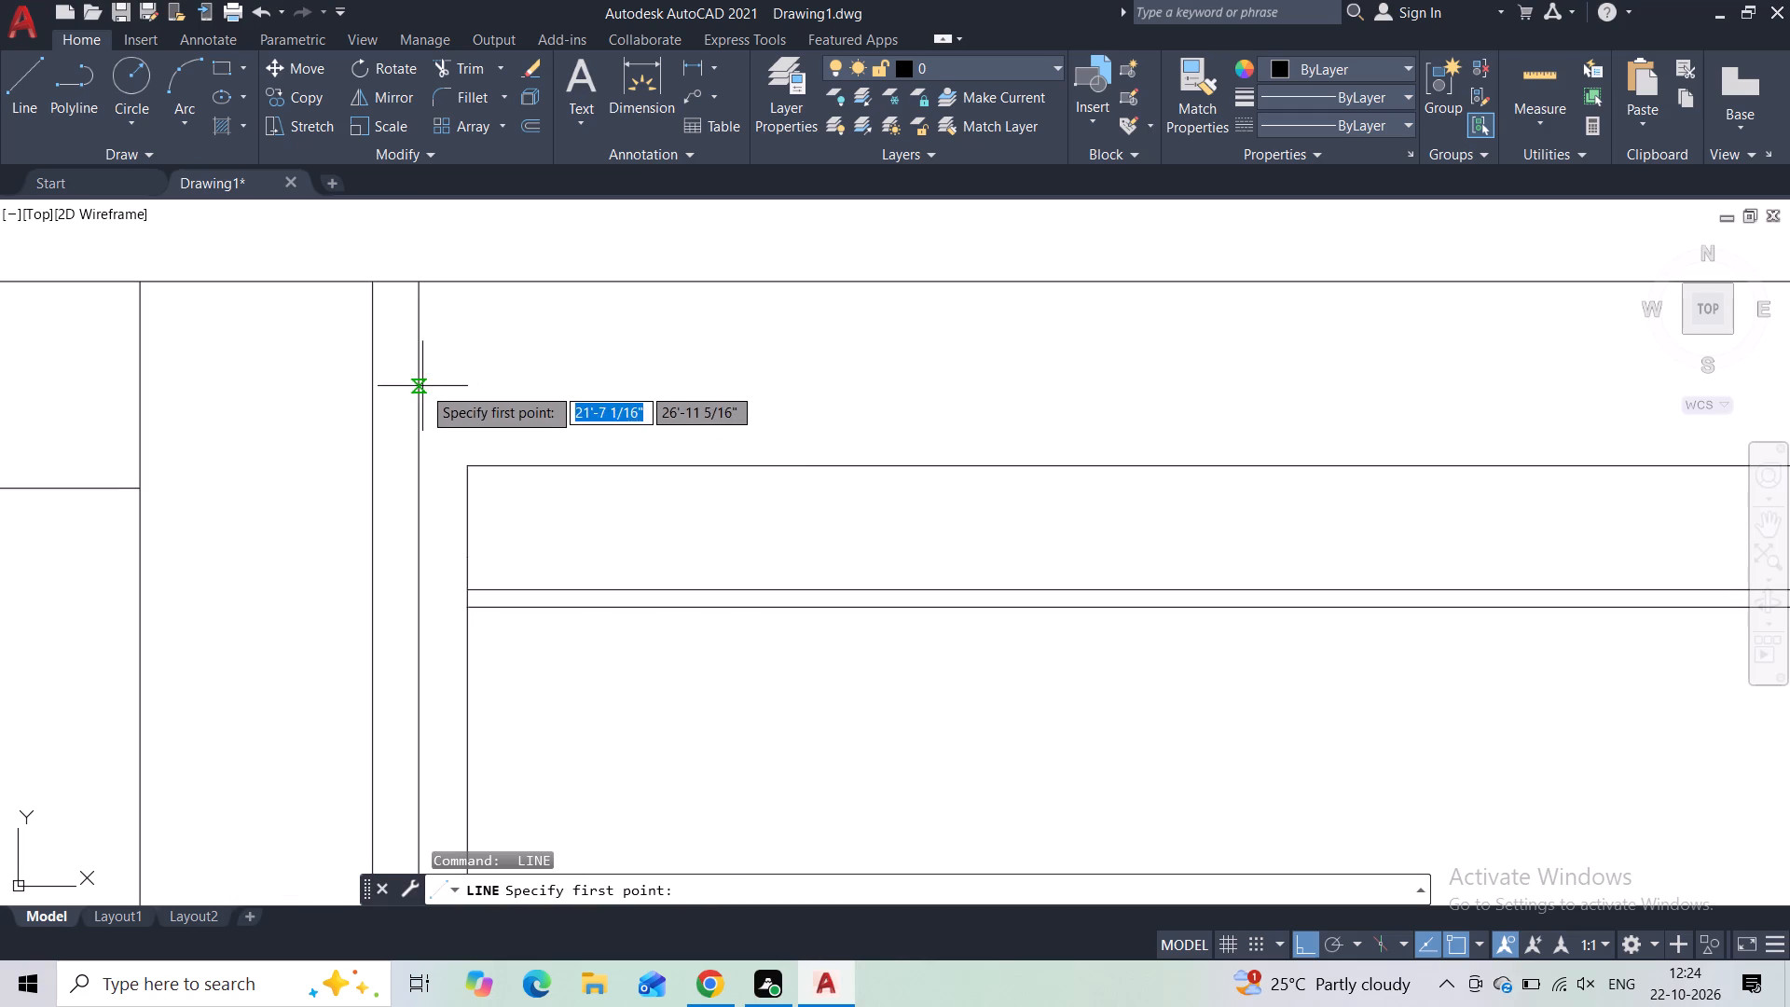
left_click(422, 386)
middle_click_drag(787, 398, 419, 428)
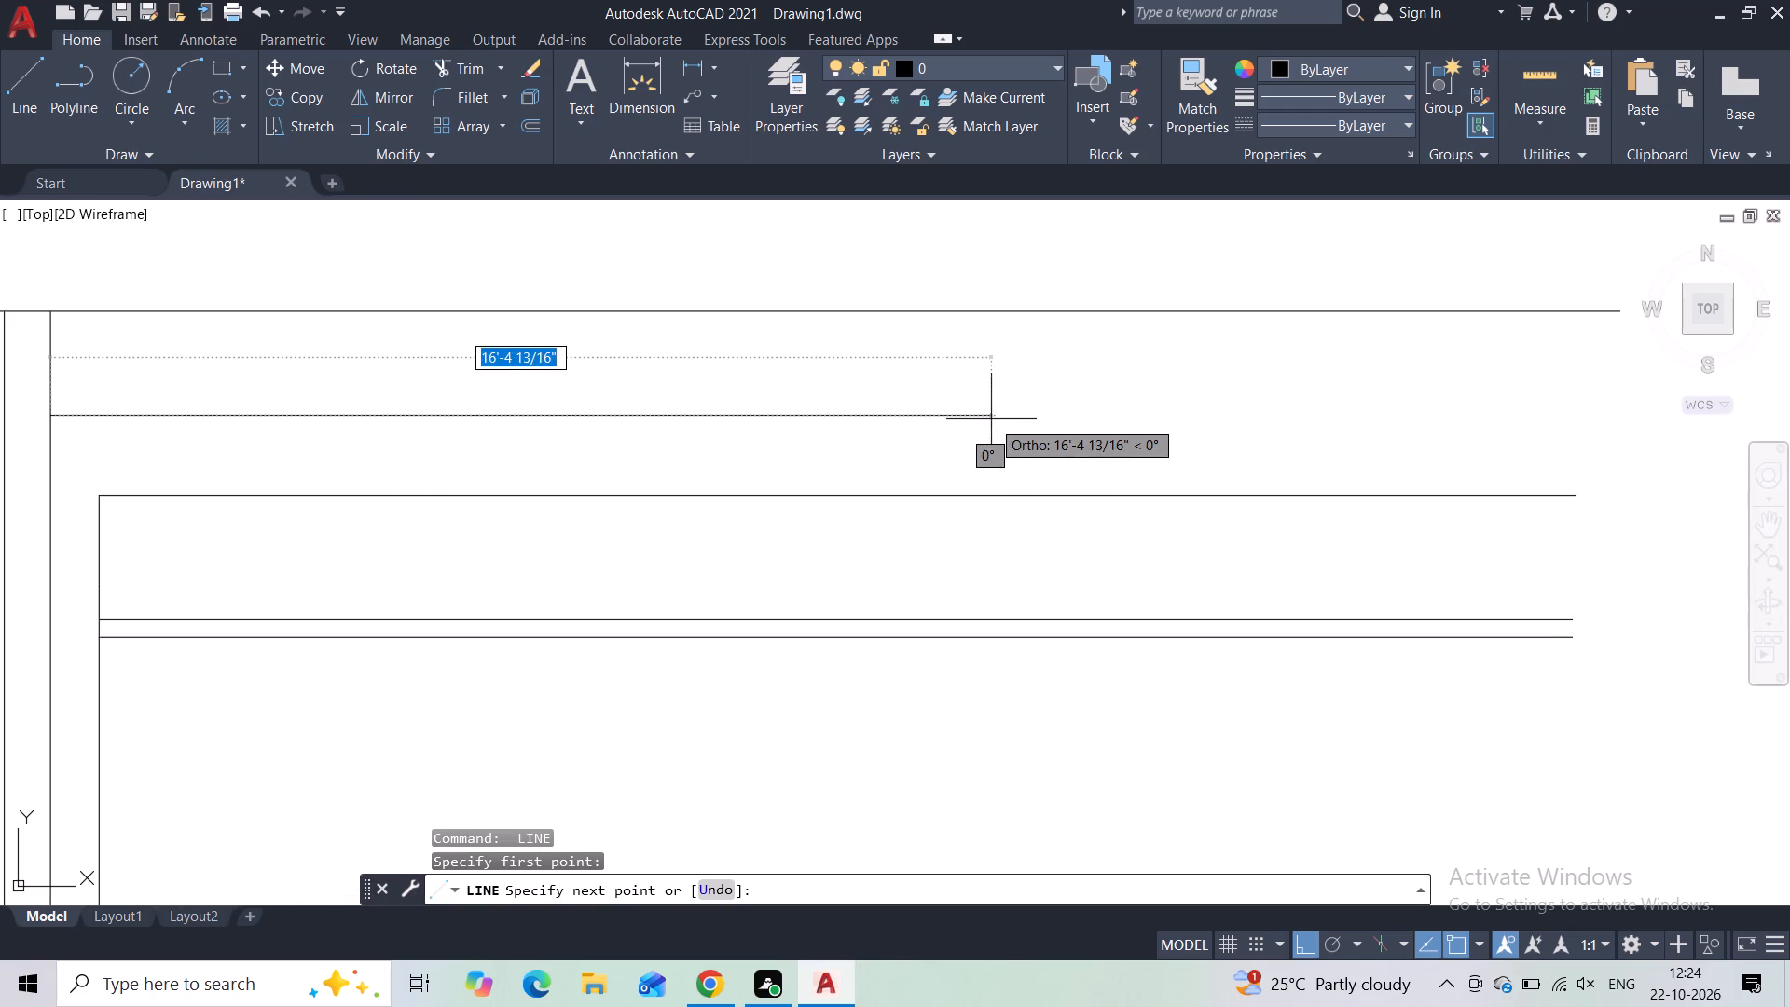
scroll(1031, 444, "down", 2)
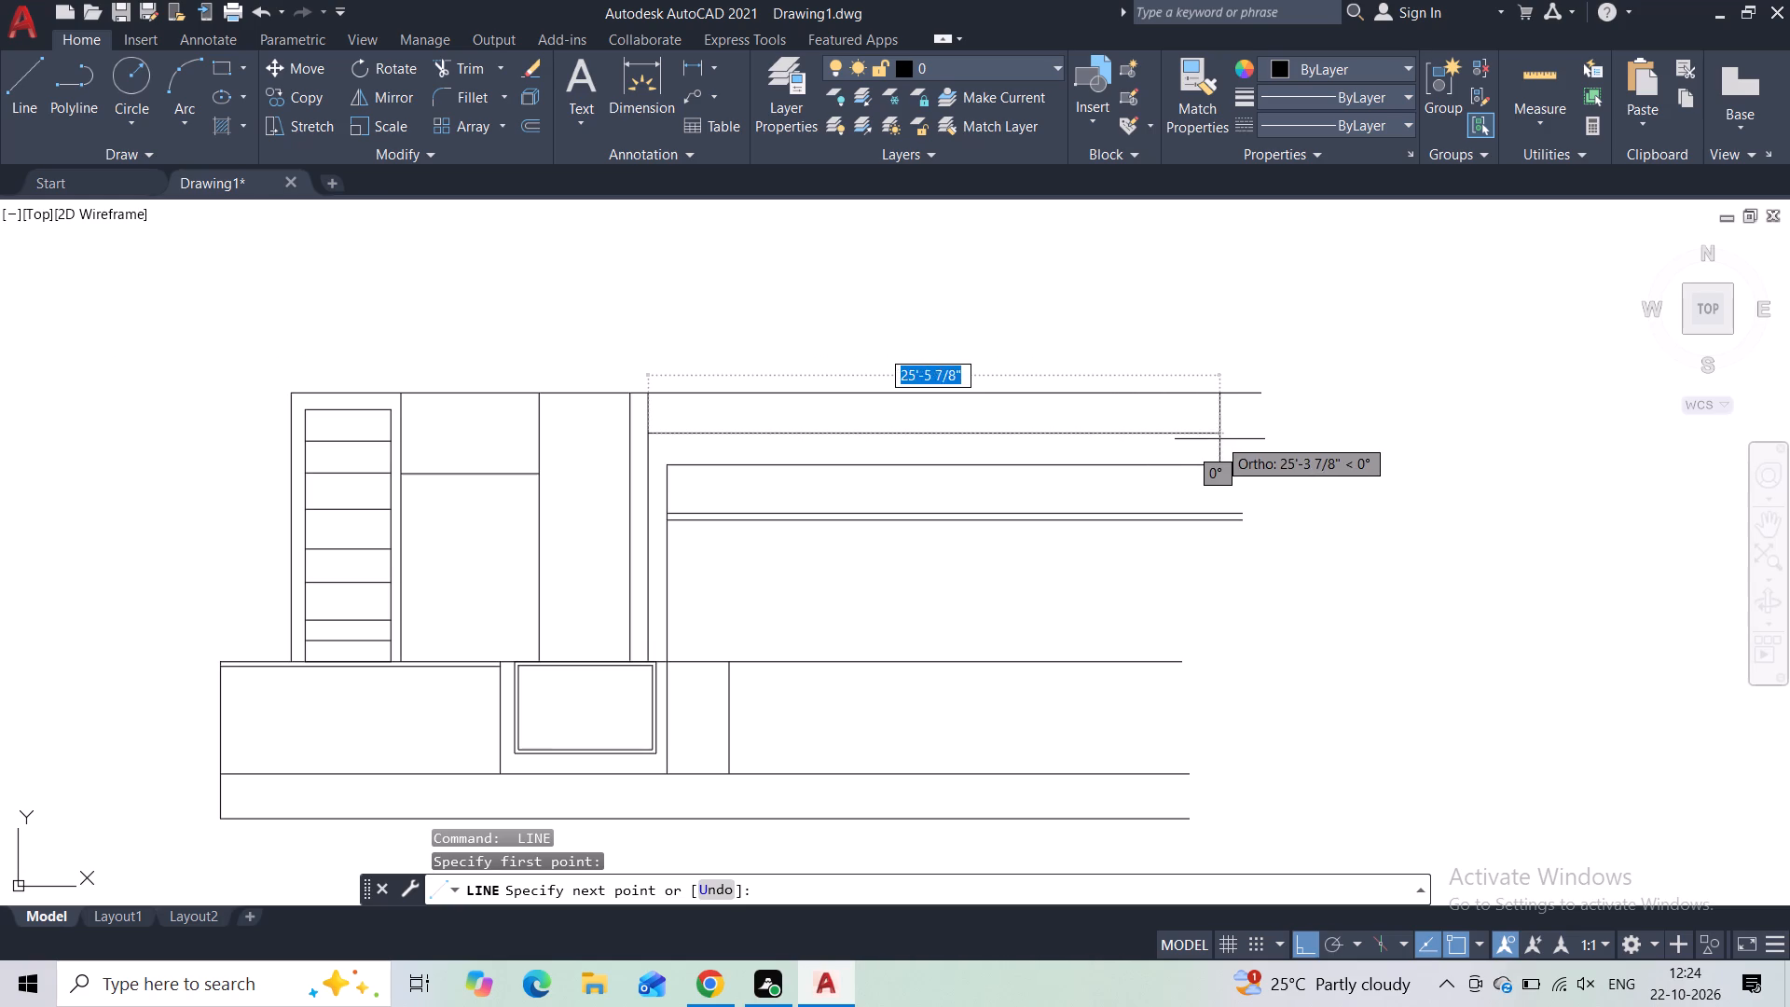
left_click(1256, 438)
key("Escape")
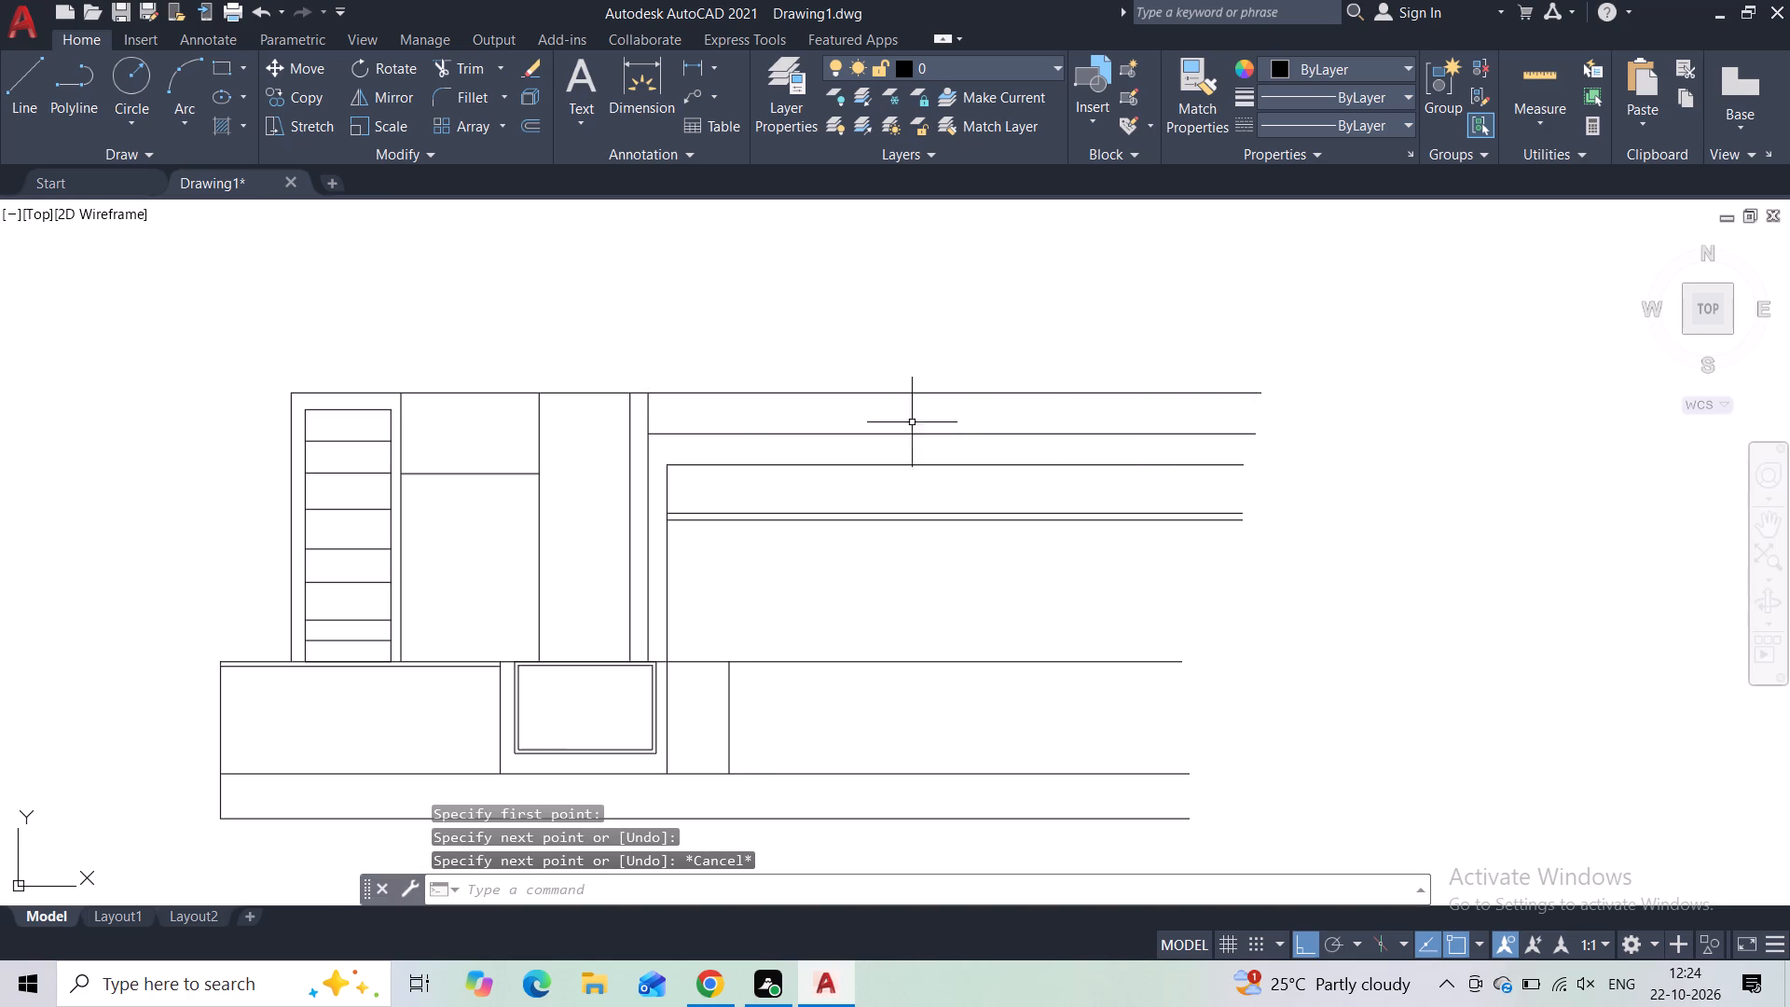
Move the new horizontal line below the upper top line down slightly, closer to the right-hand section.
scroll(786, 431, "up", 1)
left_click(753, 436)
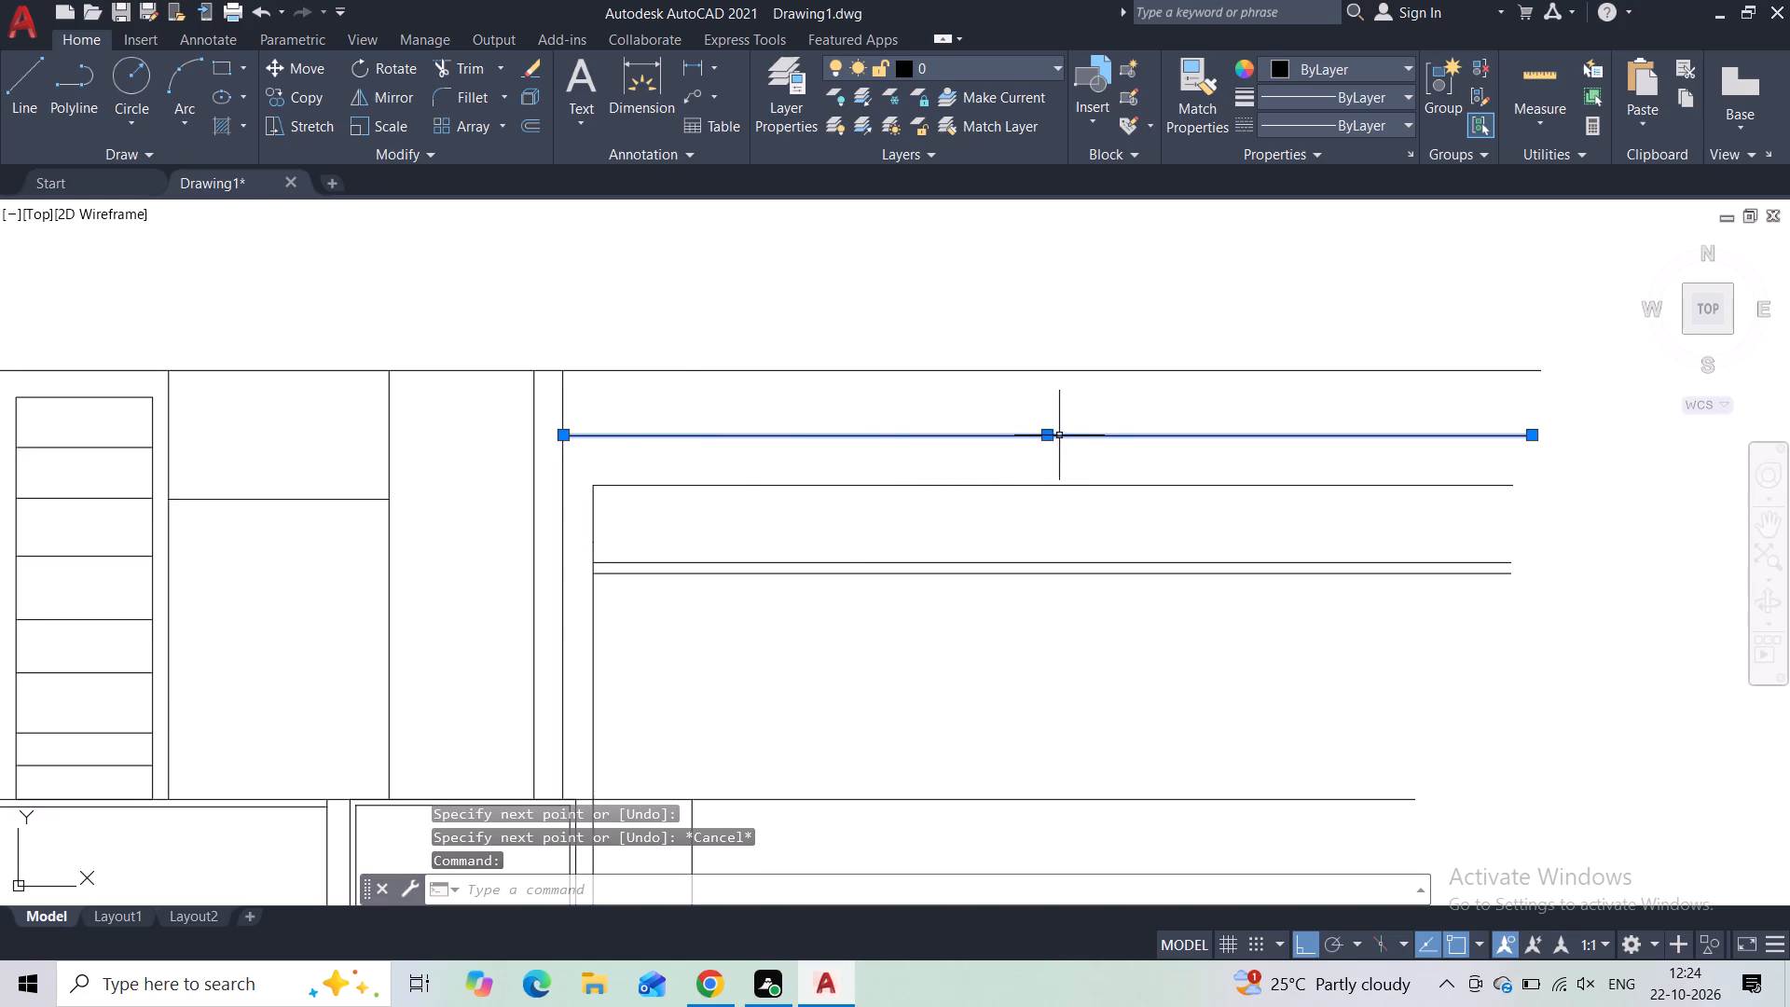
left_click(1046, 435)
left_click(1043, 448)
key("Escape")
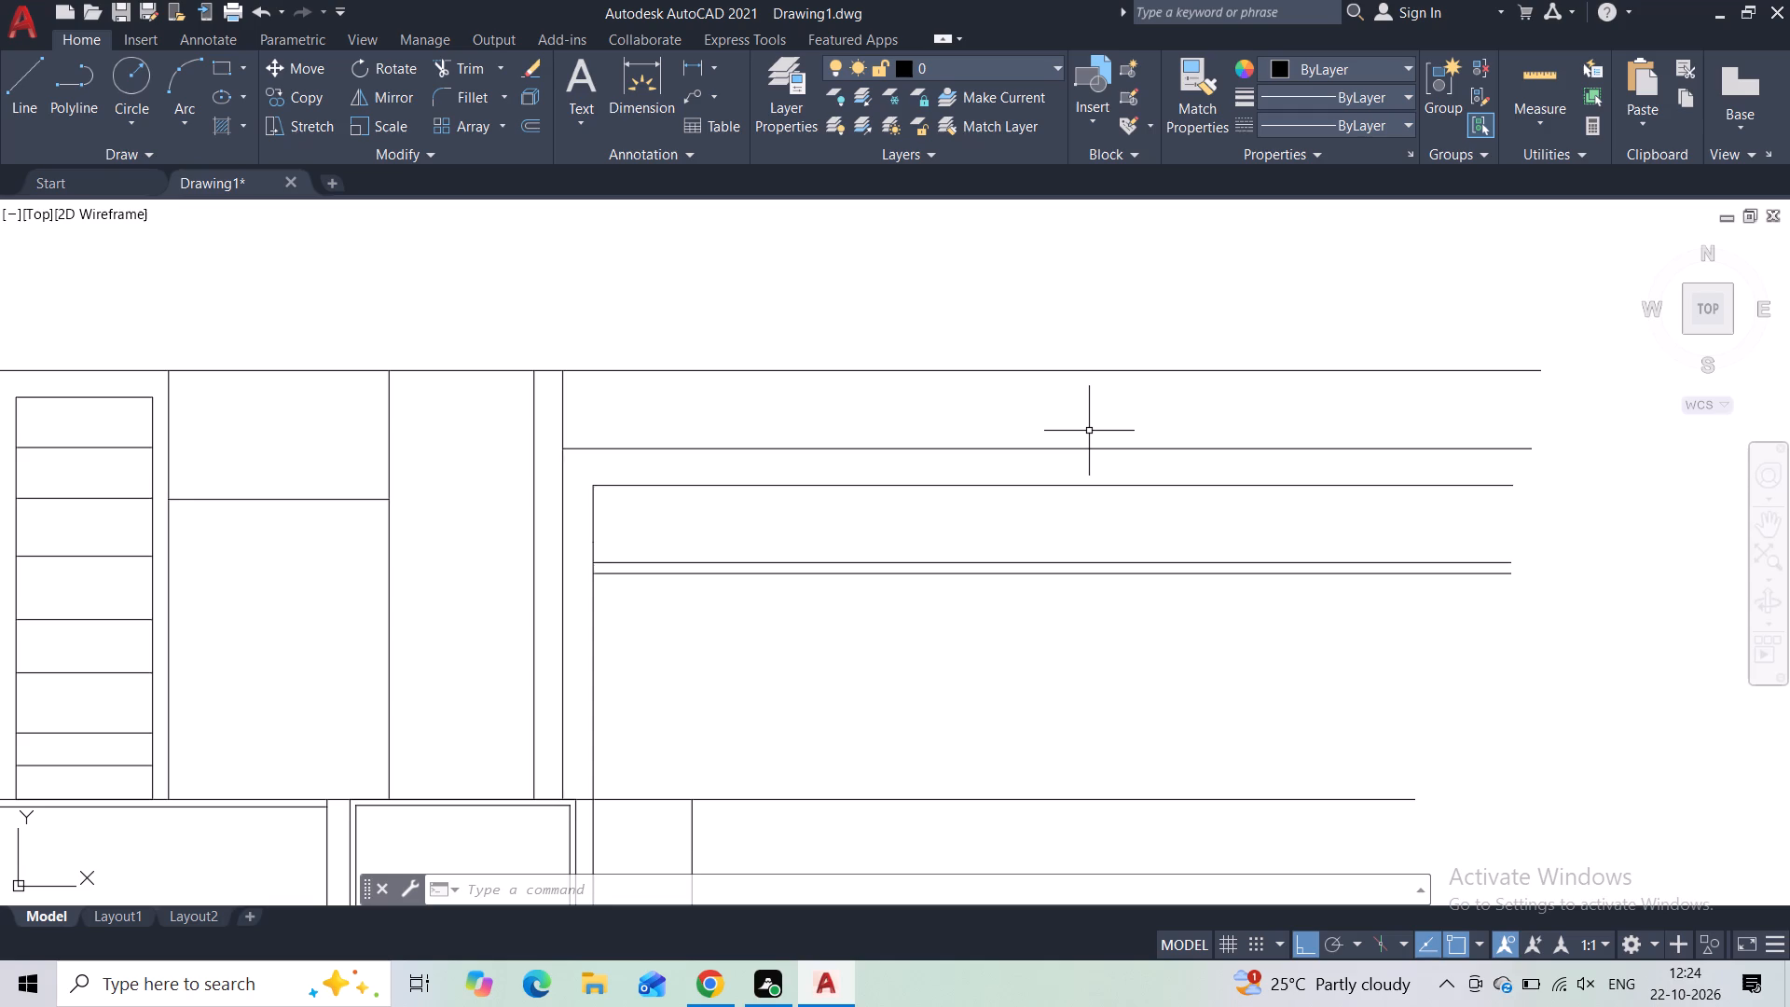
Draw a line 2" down from the top of the last full-height divider, continuing horizontally right to just past the top line's end.
middle_click_drag(877, 619, 868, 632)
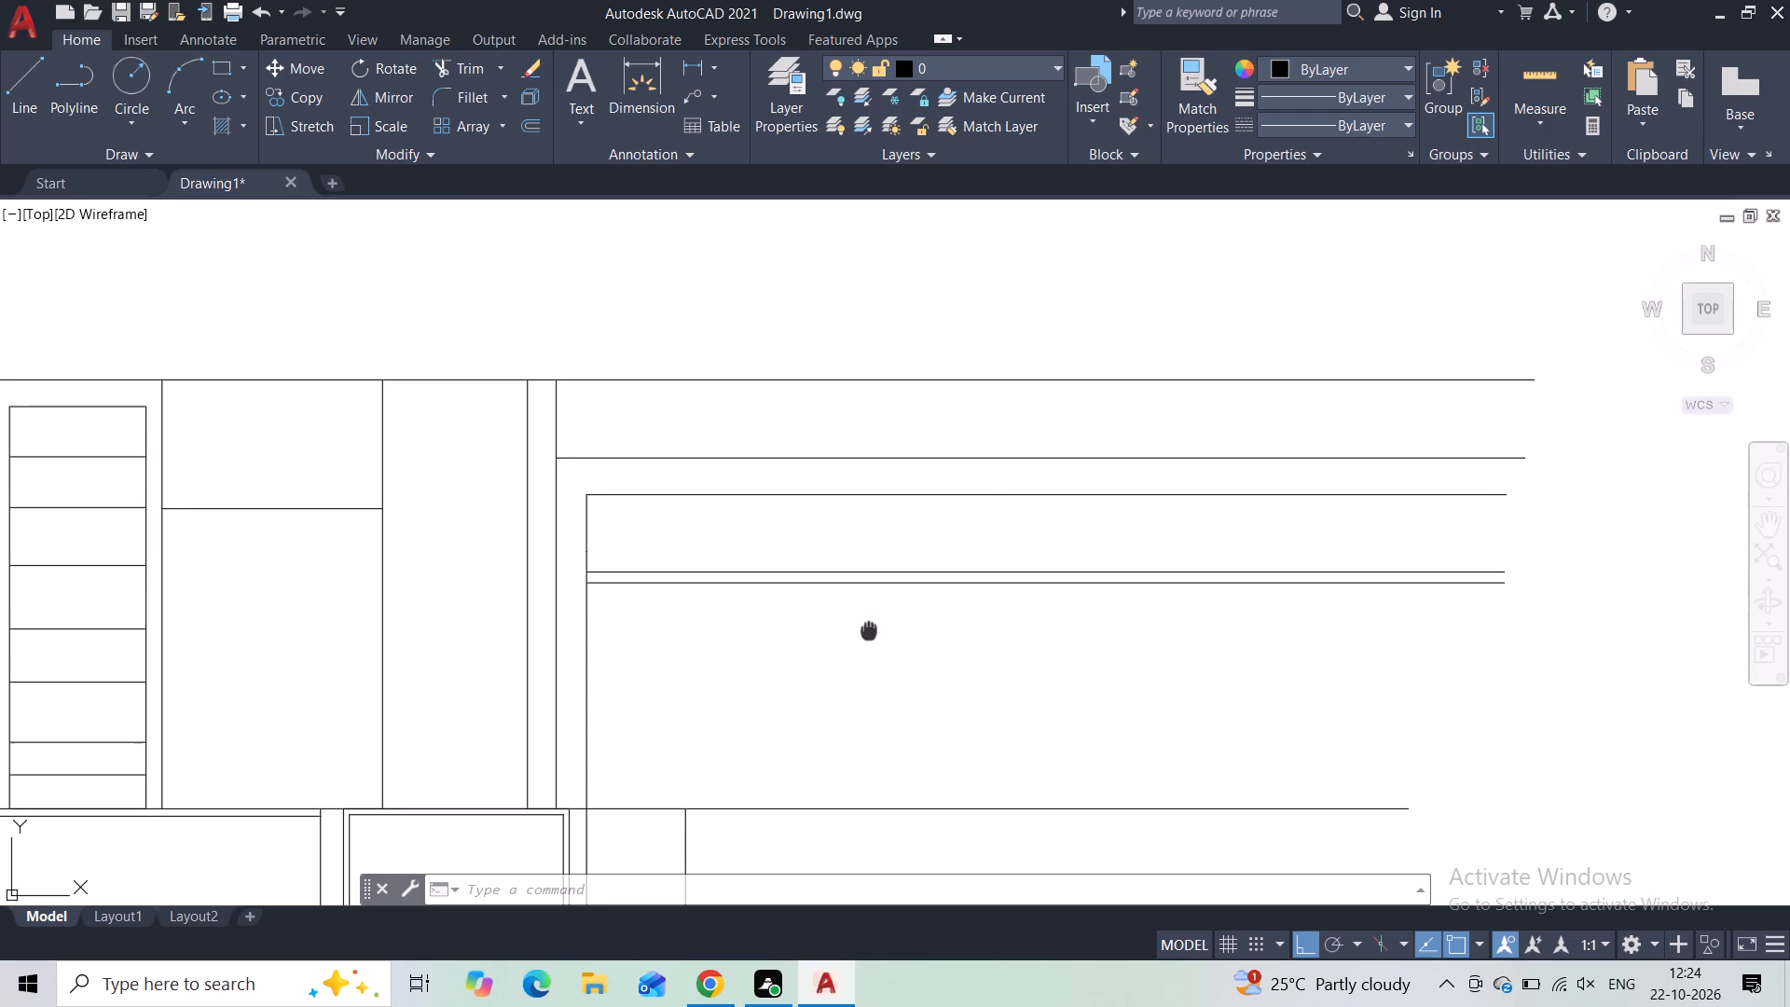
middle_click_drag(868, 632, 867, 639)
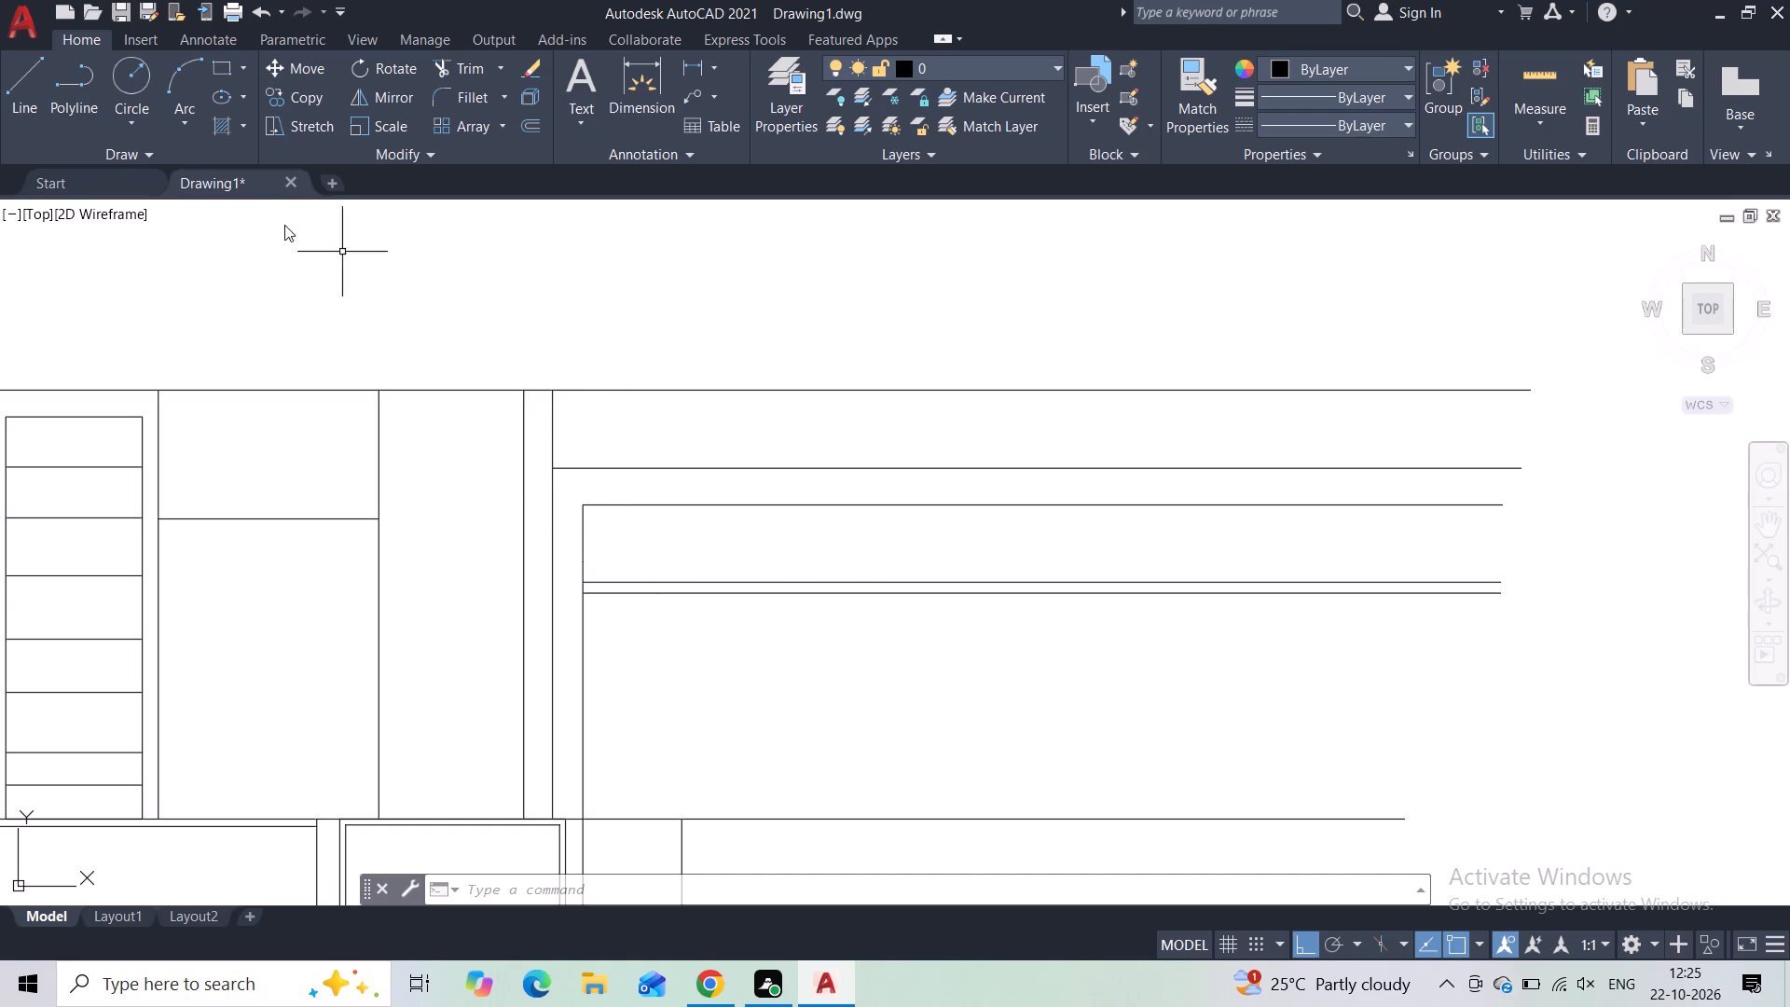
left_click(8, 107)
scroll(512, 389, "up", 3)
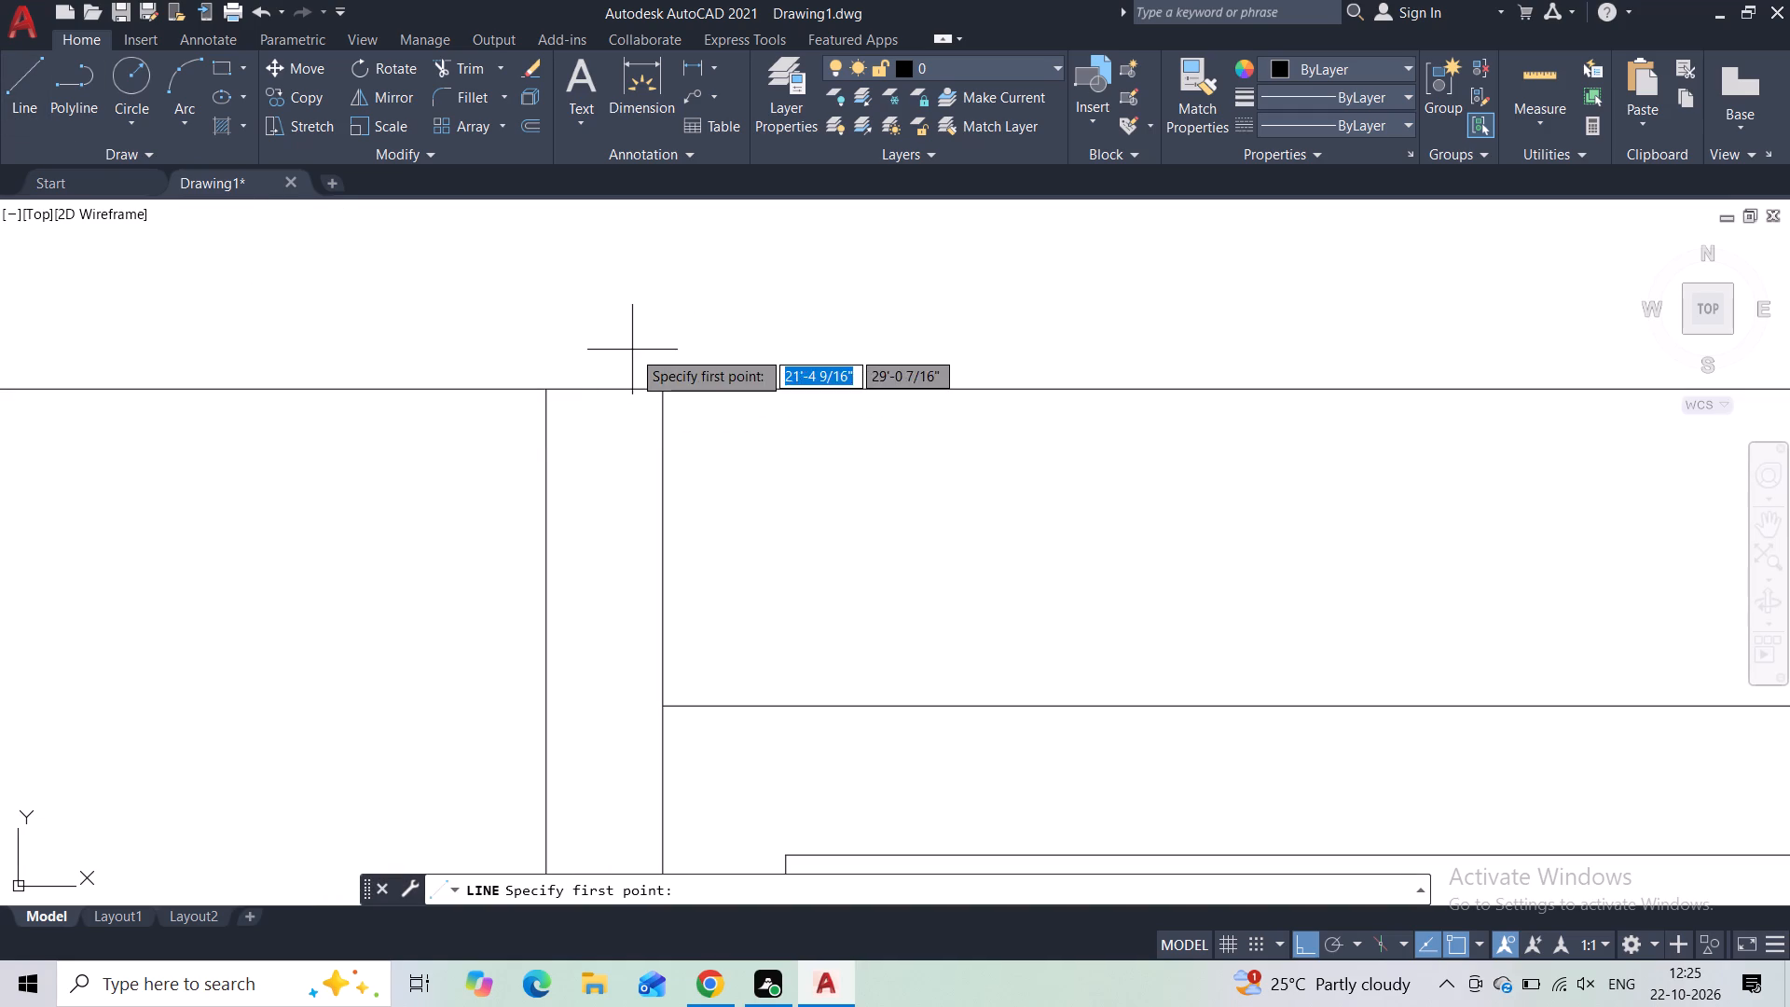
left_click(667, 385)
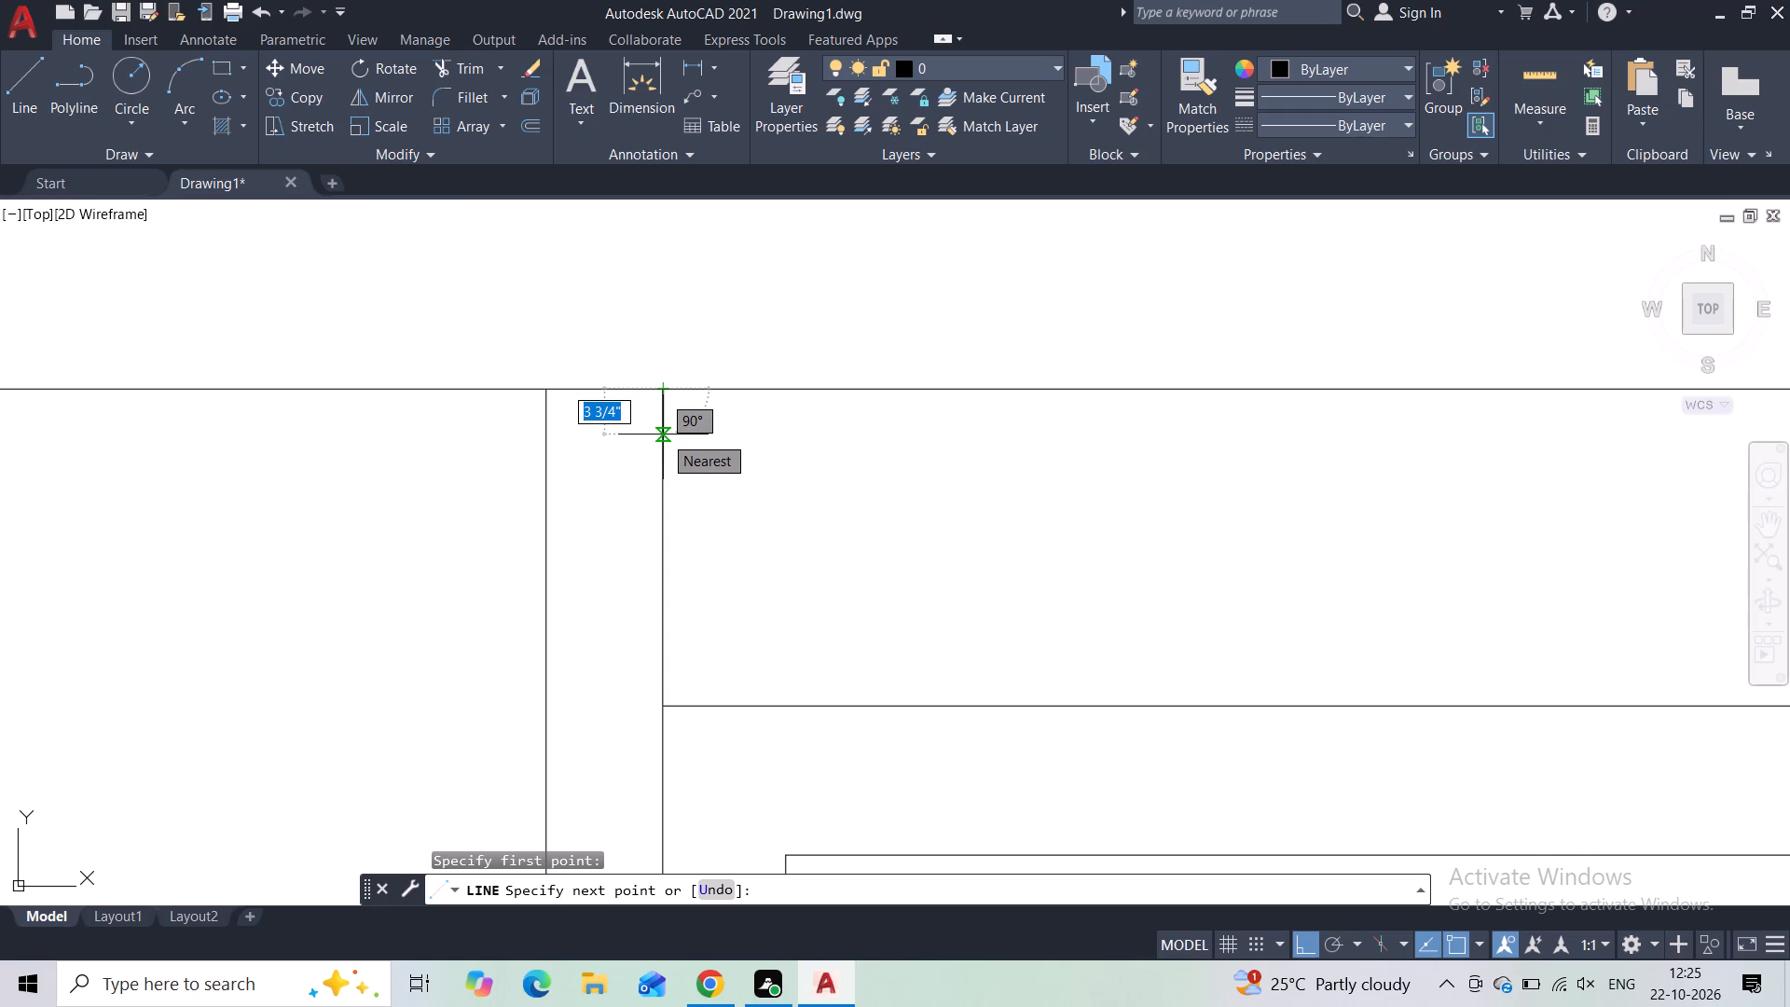
key("2")
key("shift+quotedbl")
key("Return")
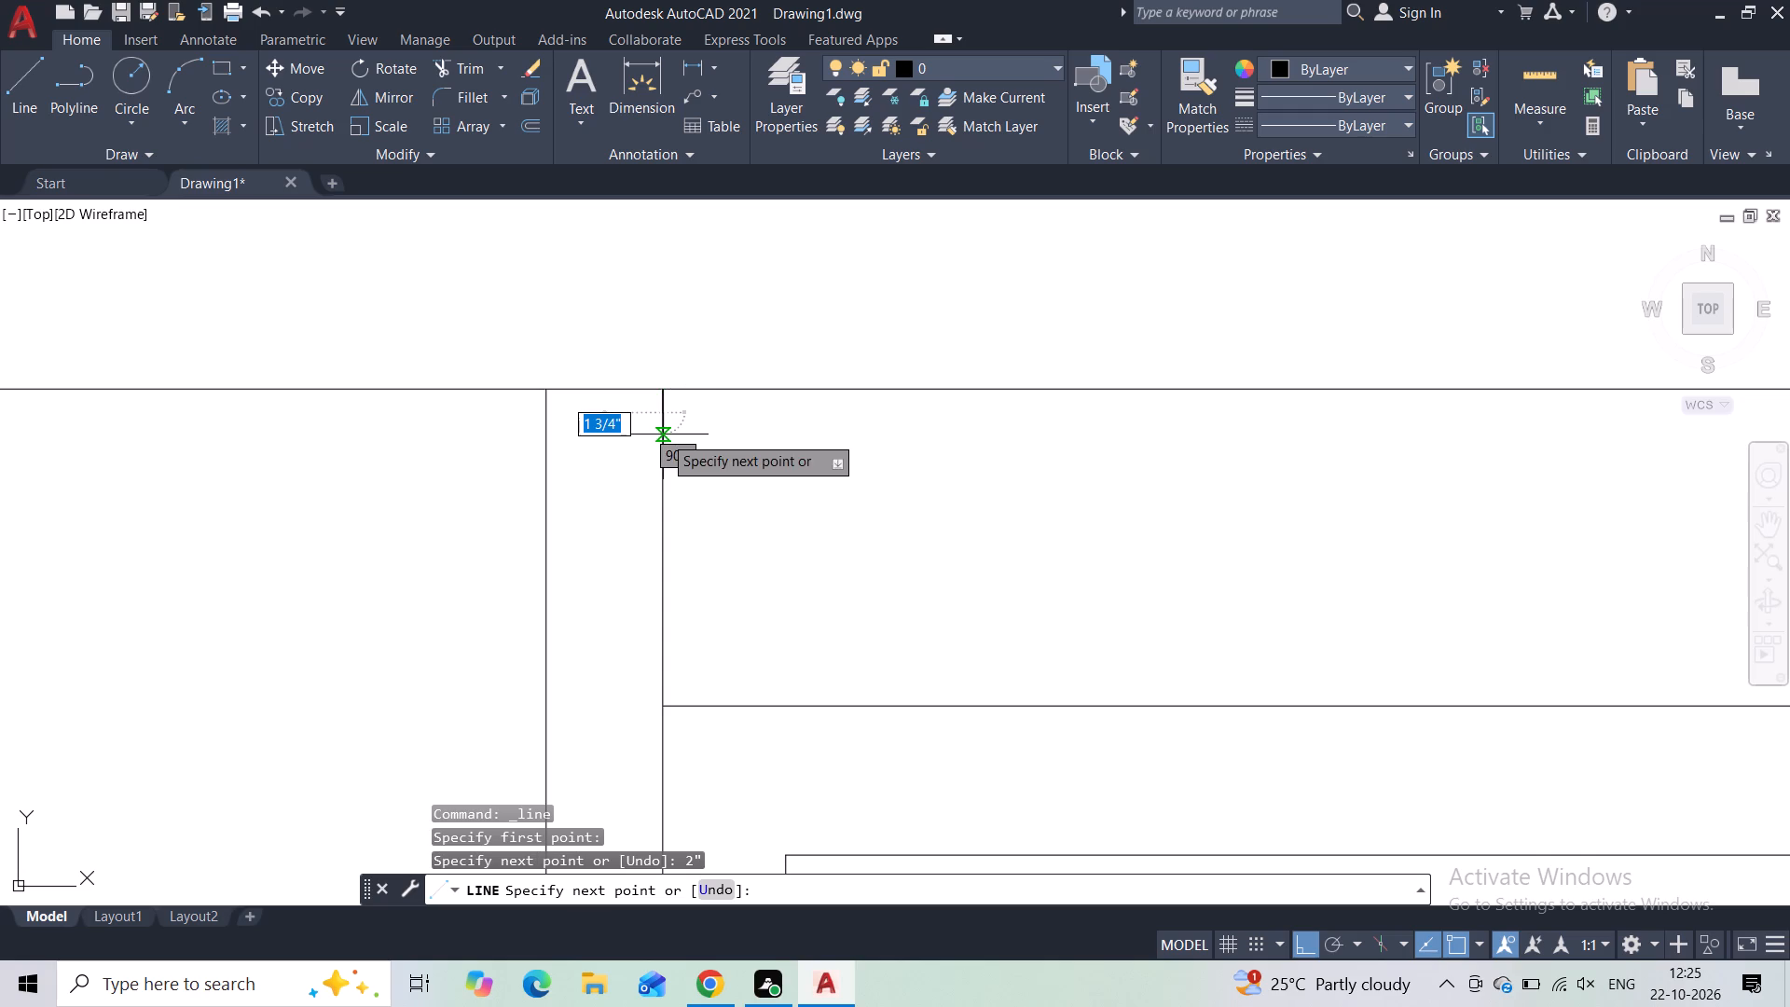
scroll(773, 438, "down", 2)
middle_click_drag(745, 479, 732, 490)
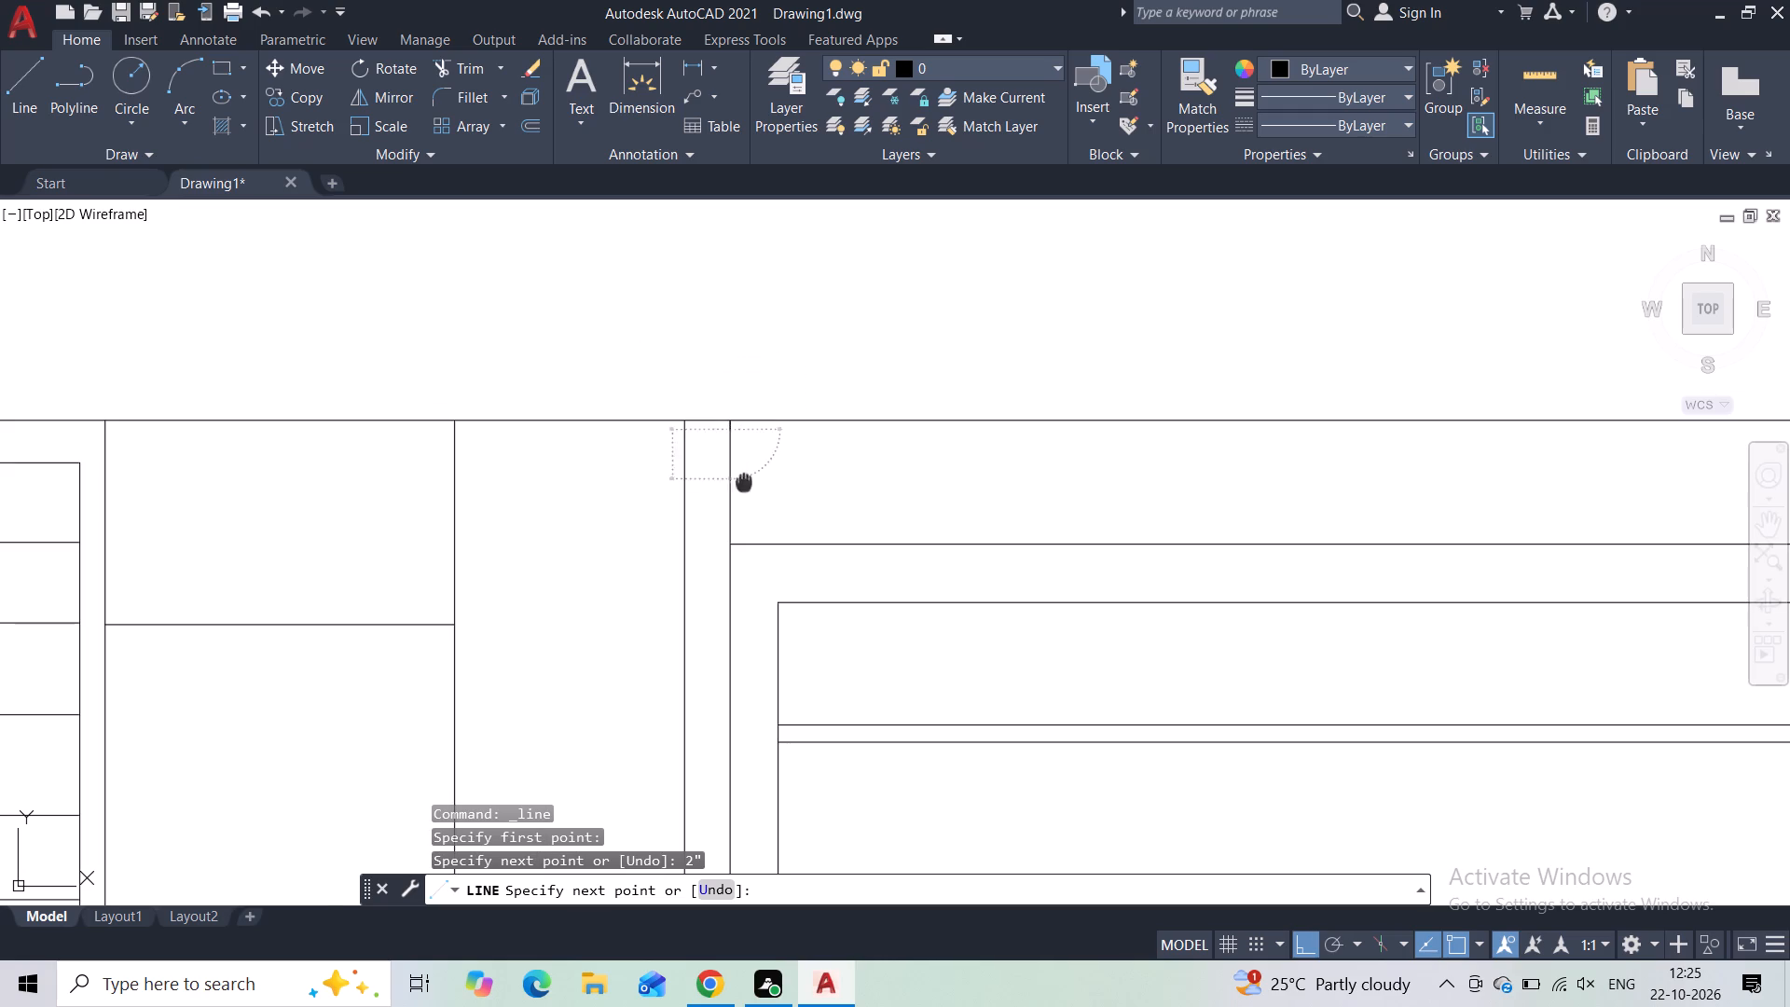
middle_click_drag(732, 490, 172, 576)
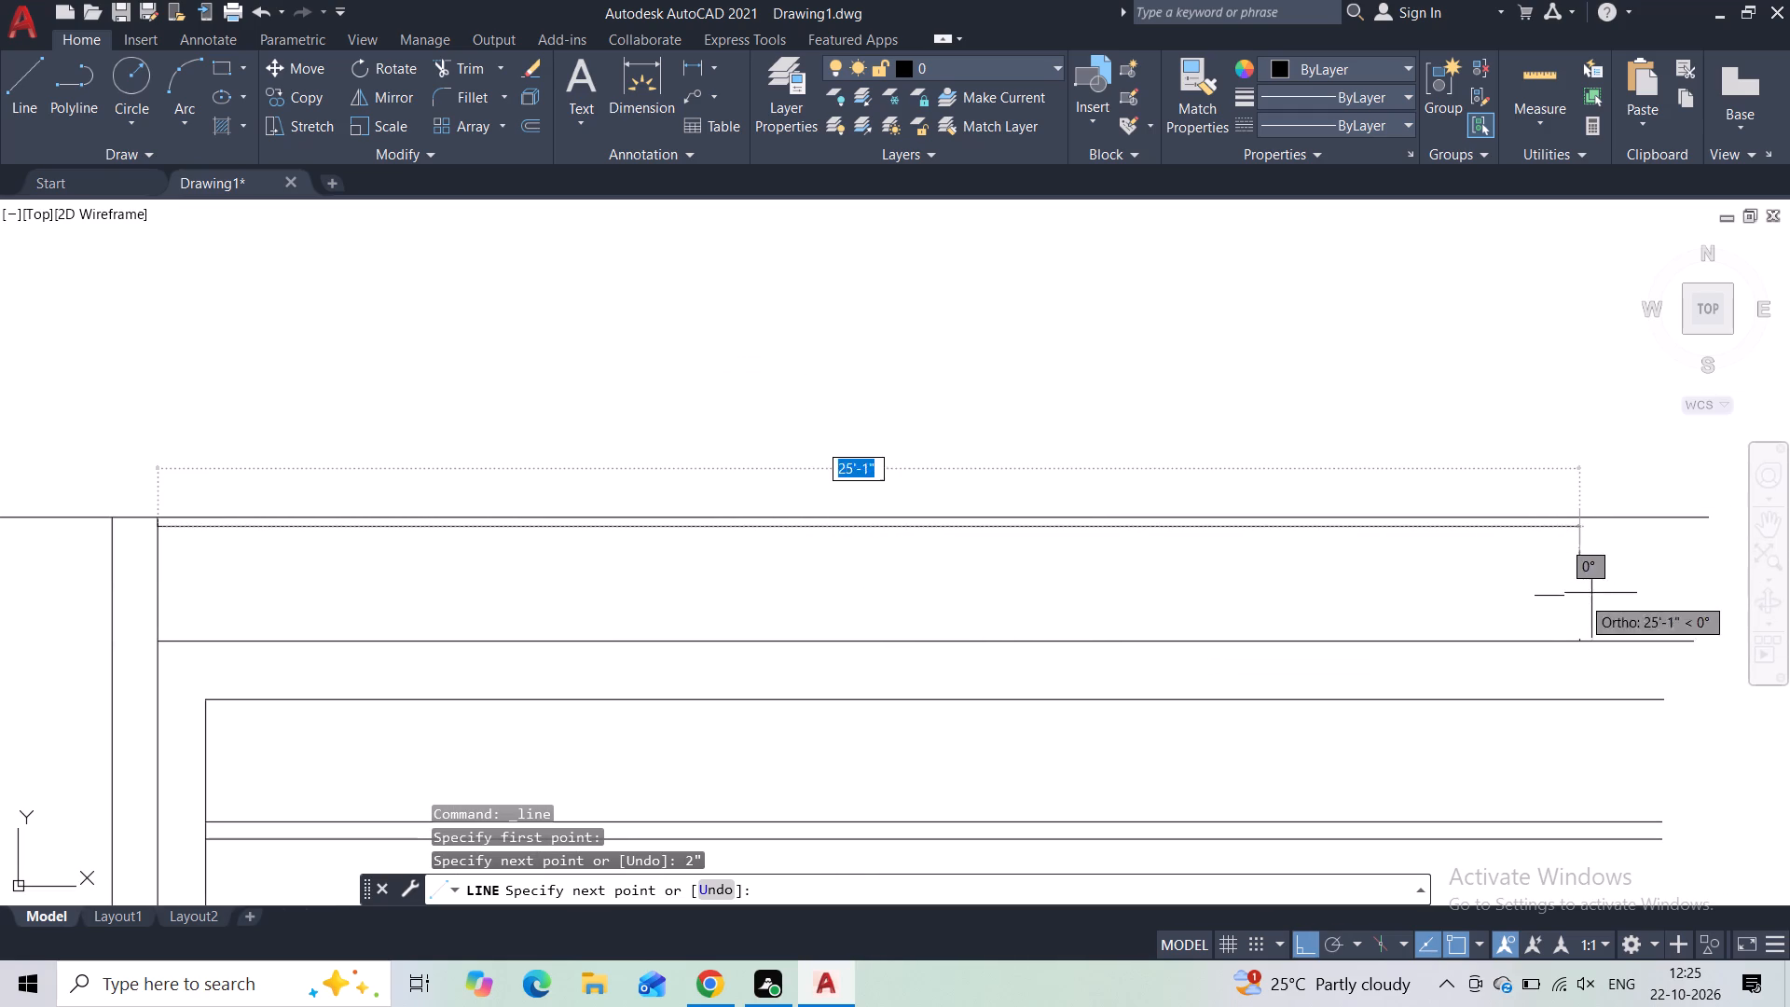
left_click(1717, 576)
key("Escape")
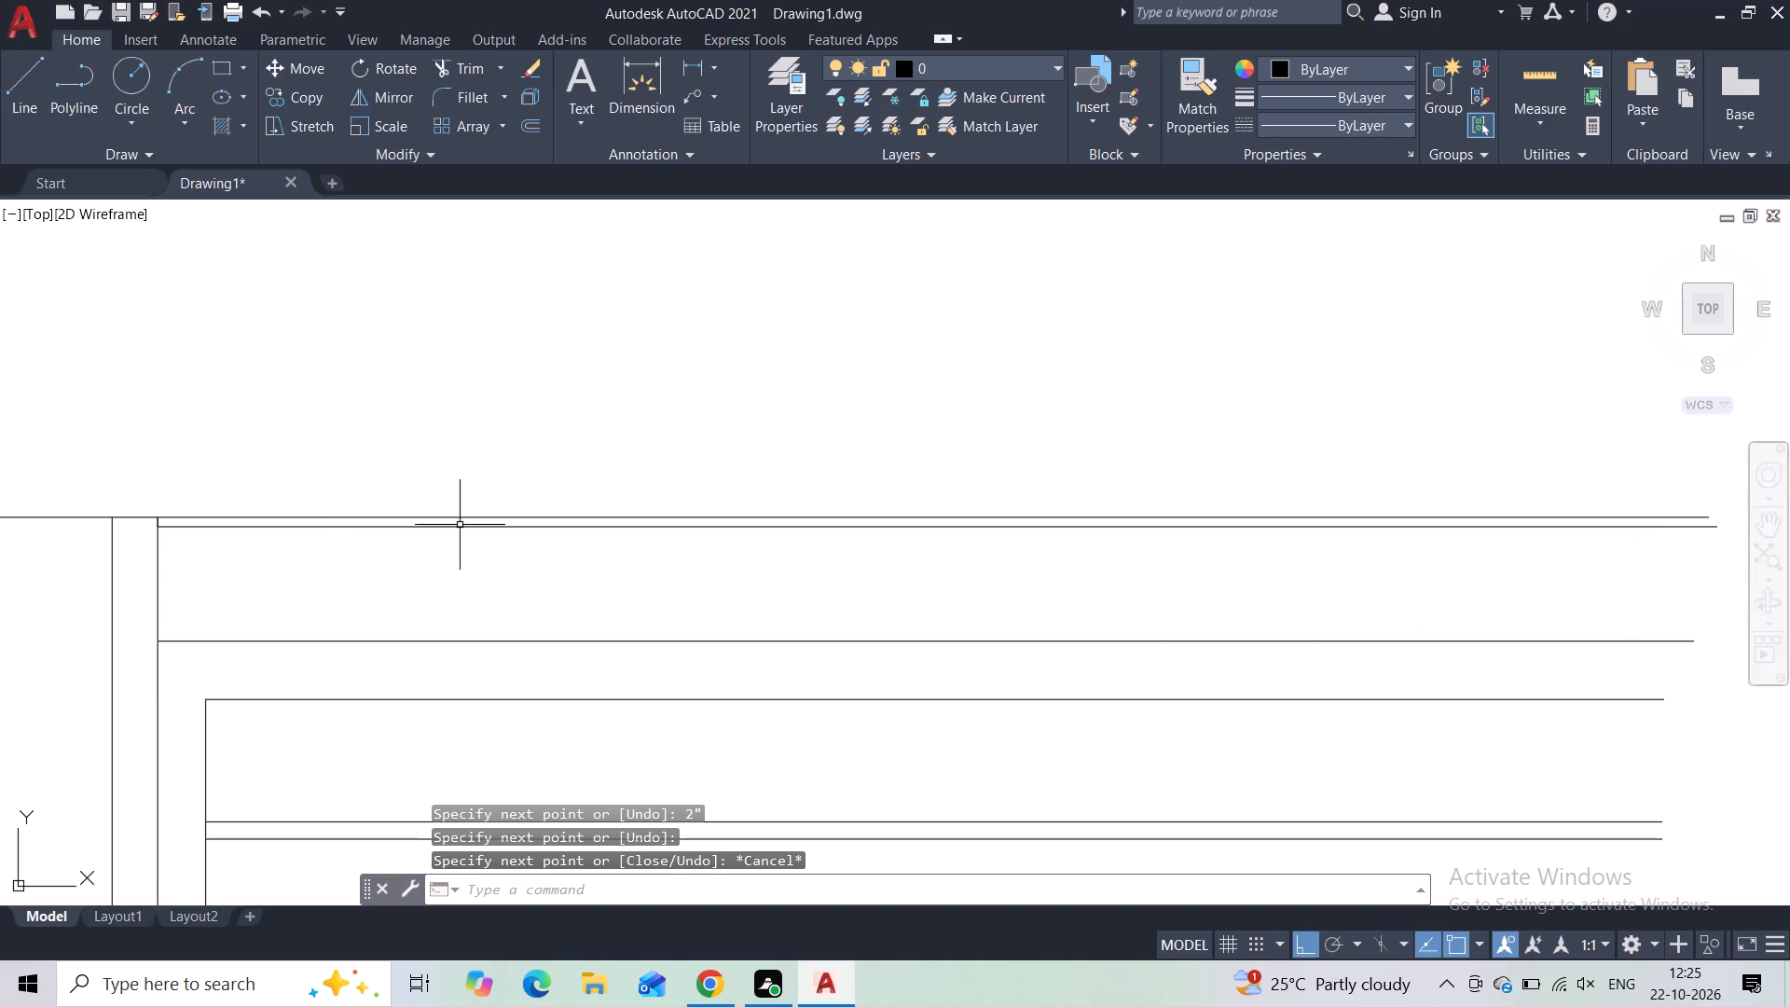
Delete the short 2" vertical segment overlapping the top of the last full-height divider.
scroll(144, 523, "up", 6)
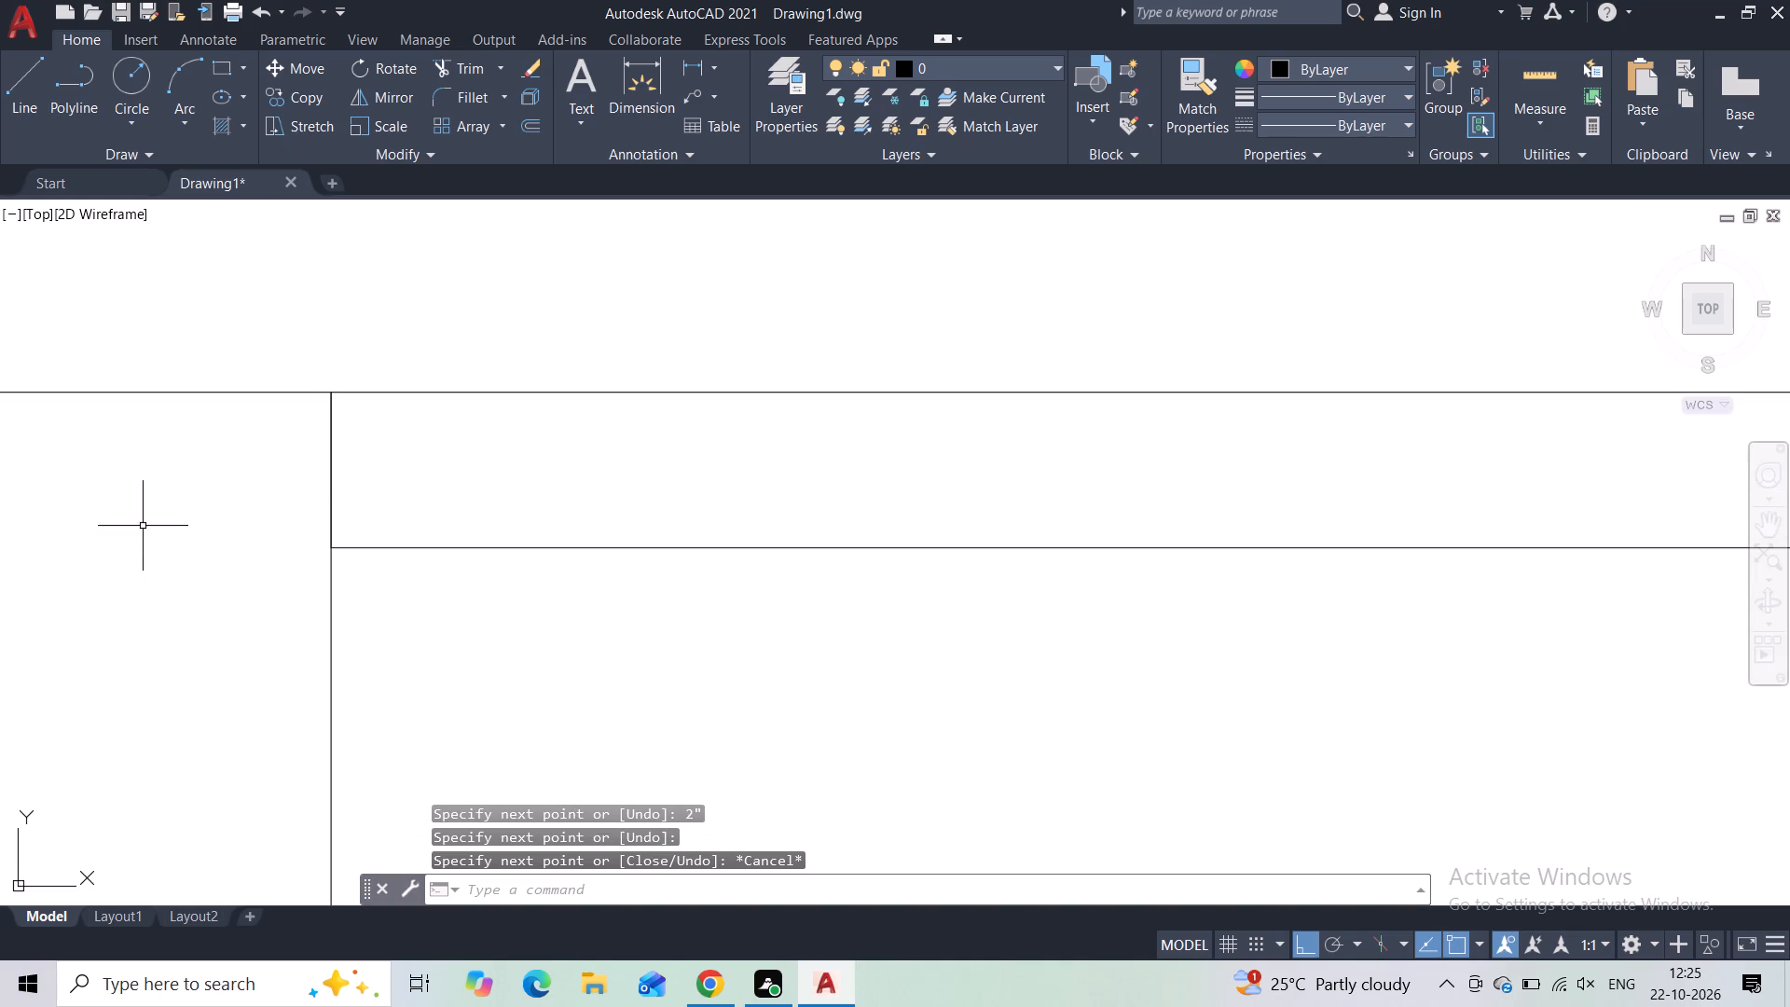
scroll(88, 689, "up", 1)
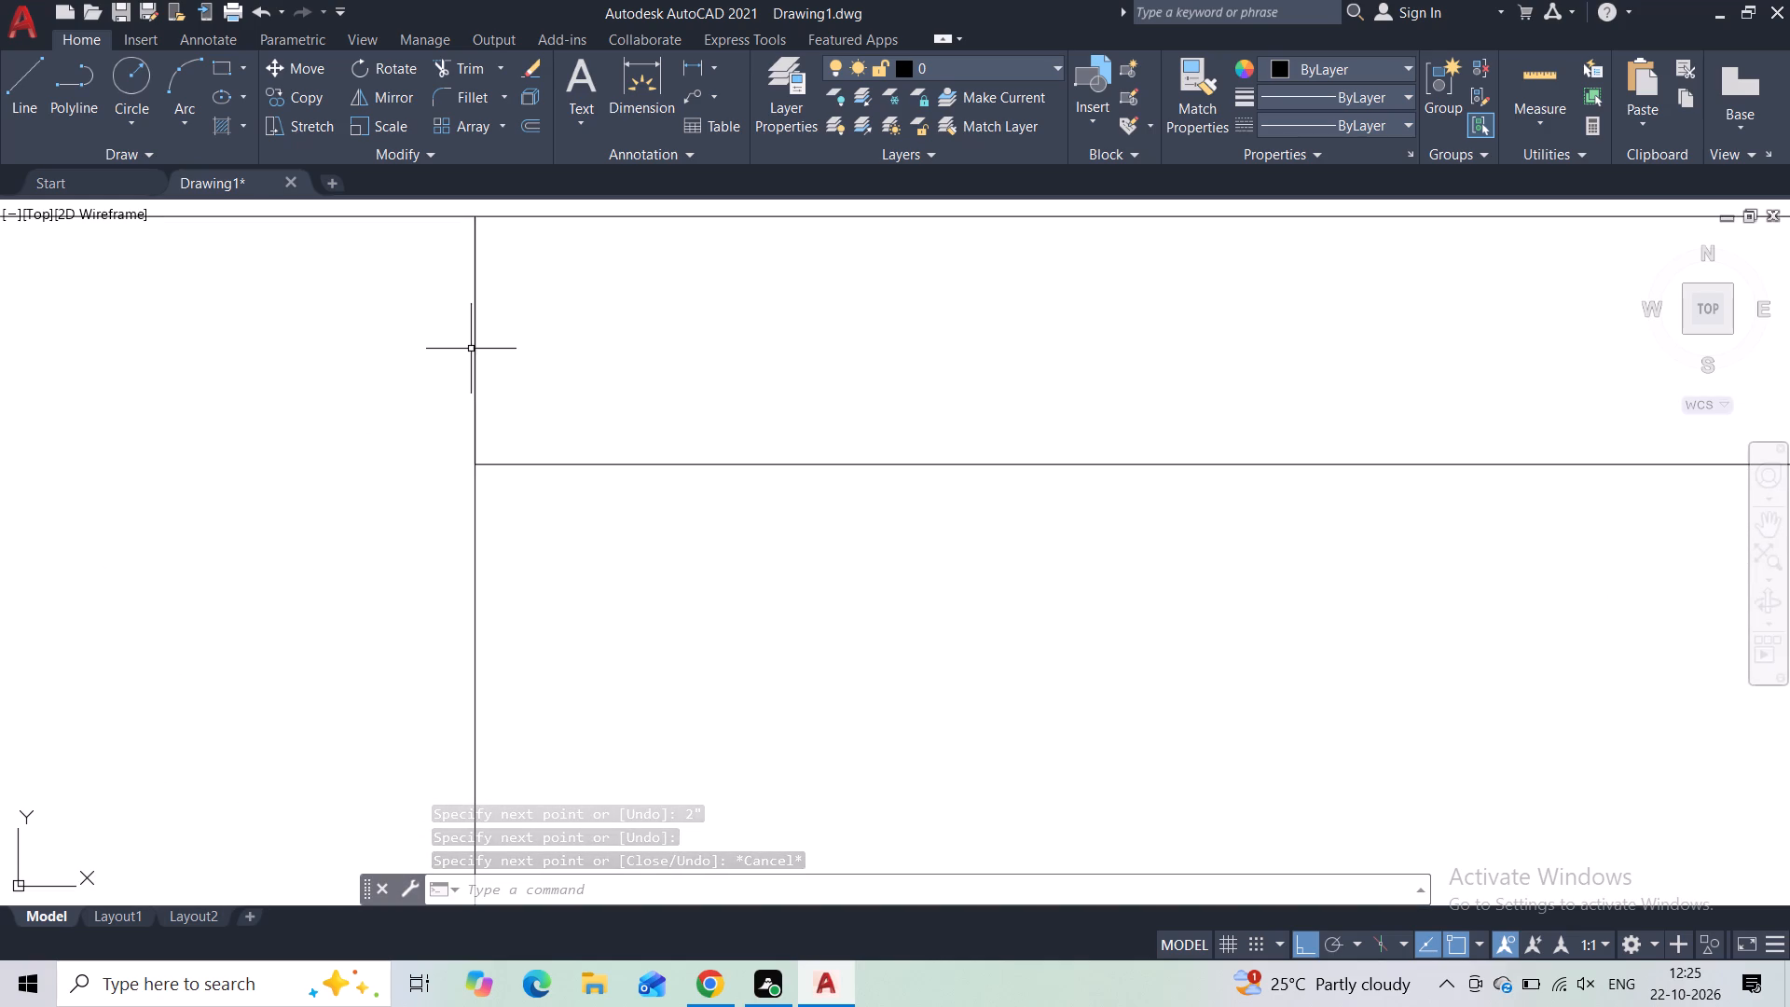
left_click(475, 349)
key("Delete")
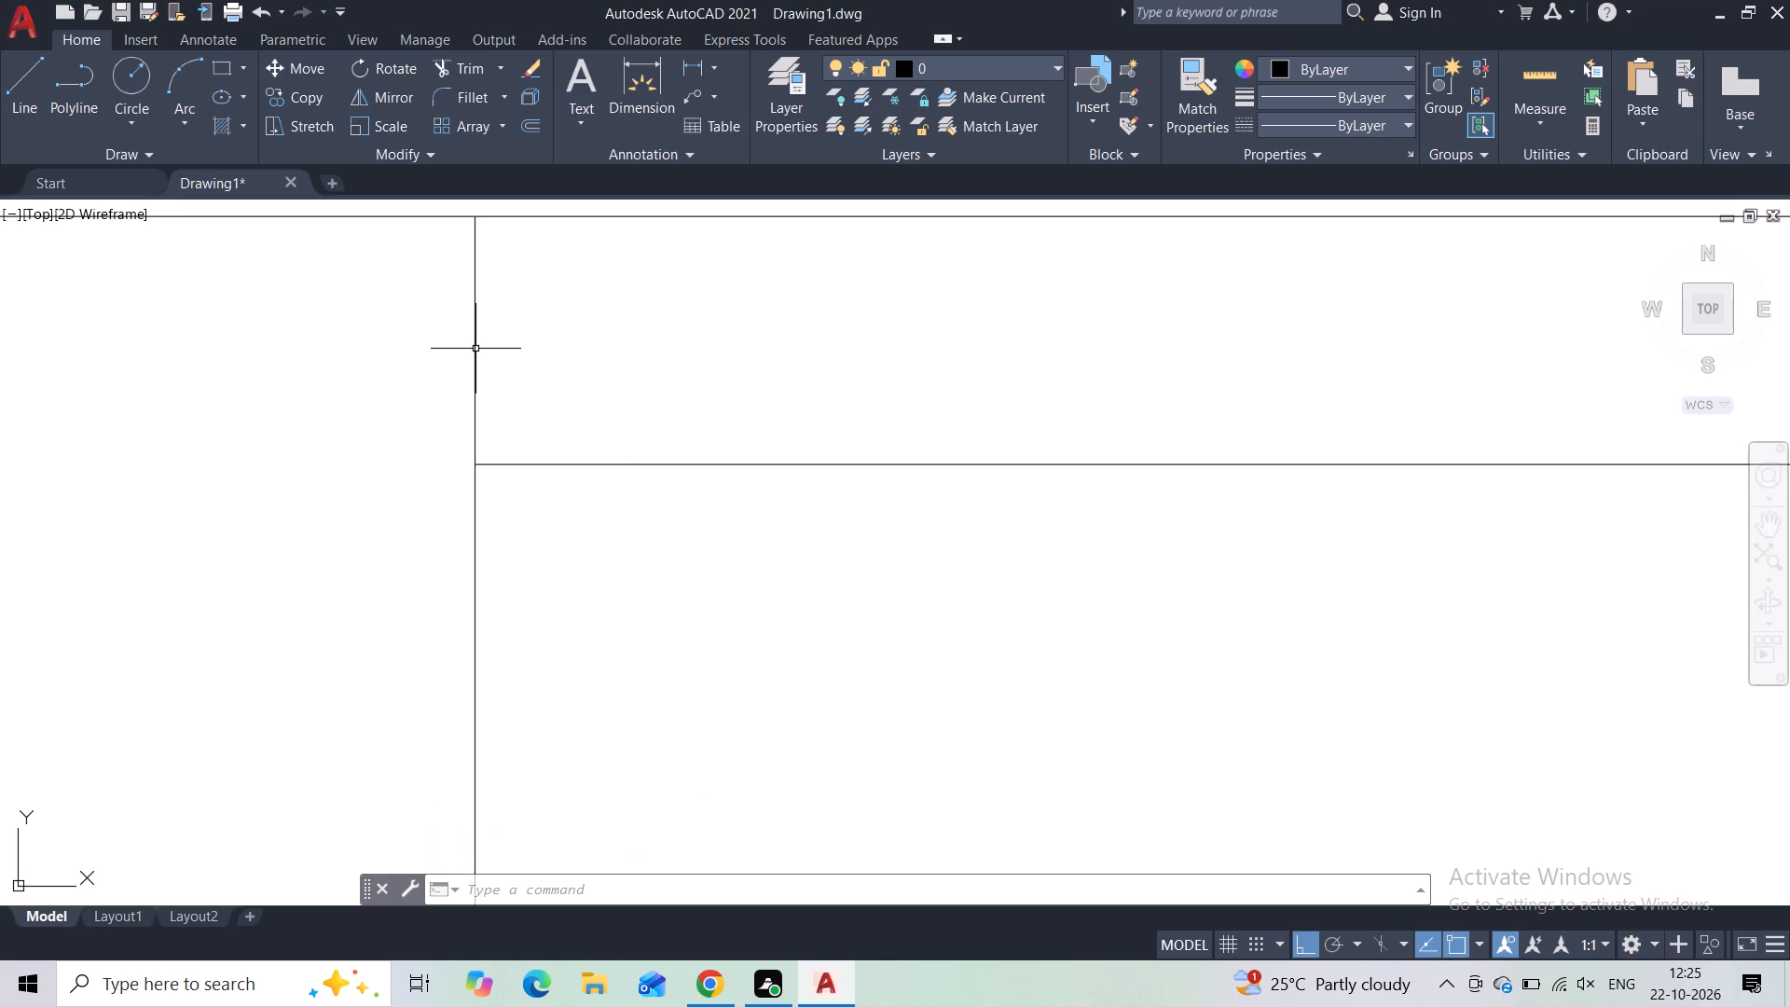
Draw a rectangle about 12'-8" by 5' in the base's upper band, starting at the top of its last vertical divider.
scroll(475, 350, "down", 5)
scroll(642, 535, "down", 3)
middle_click_drag(648, 559, 296, 522)
scroll(638, 568, "up", 1)
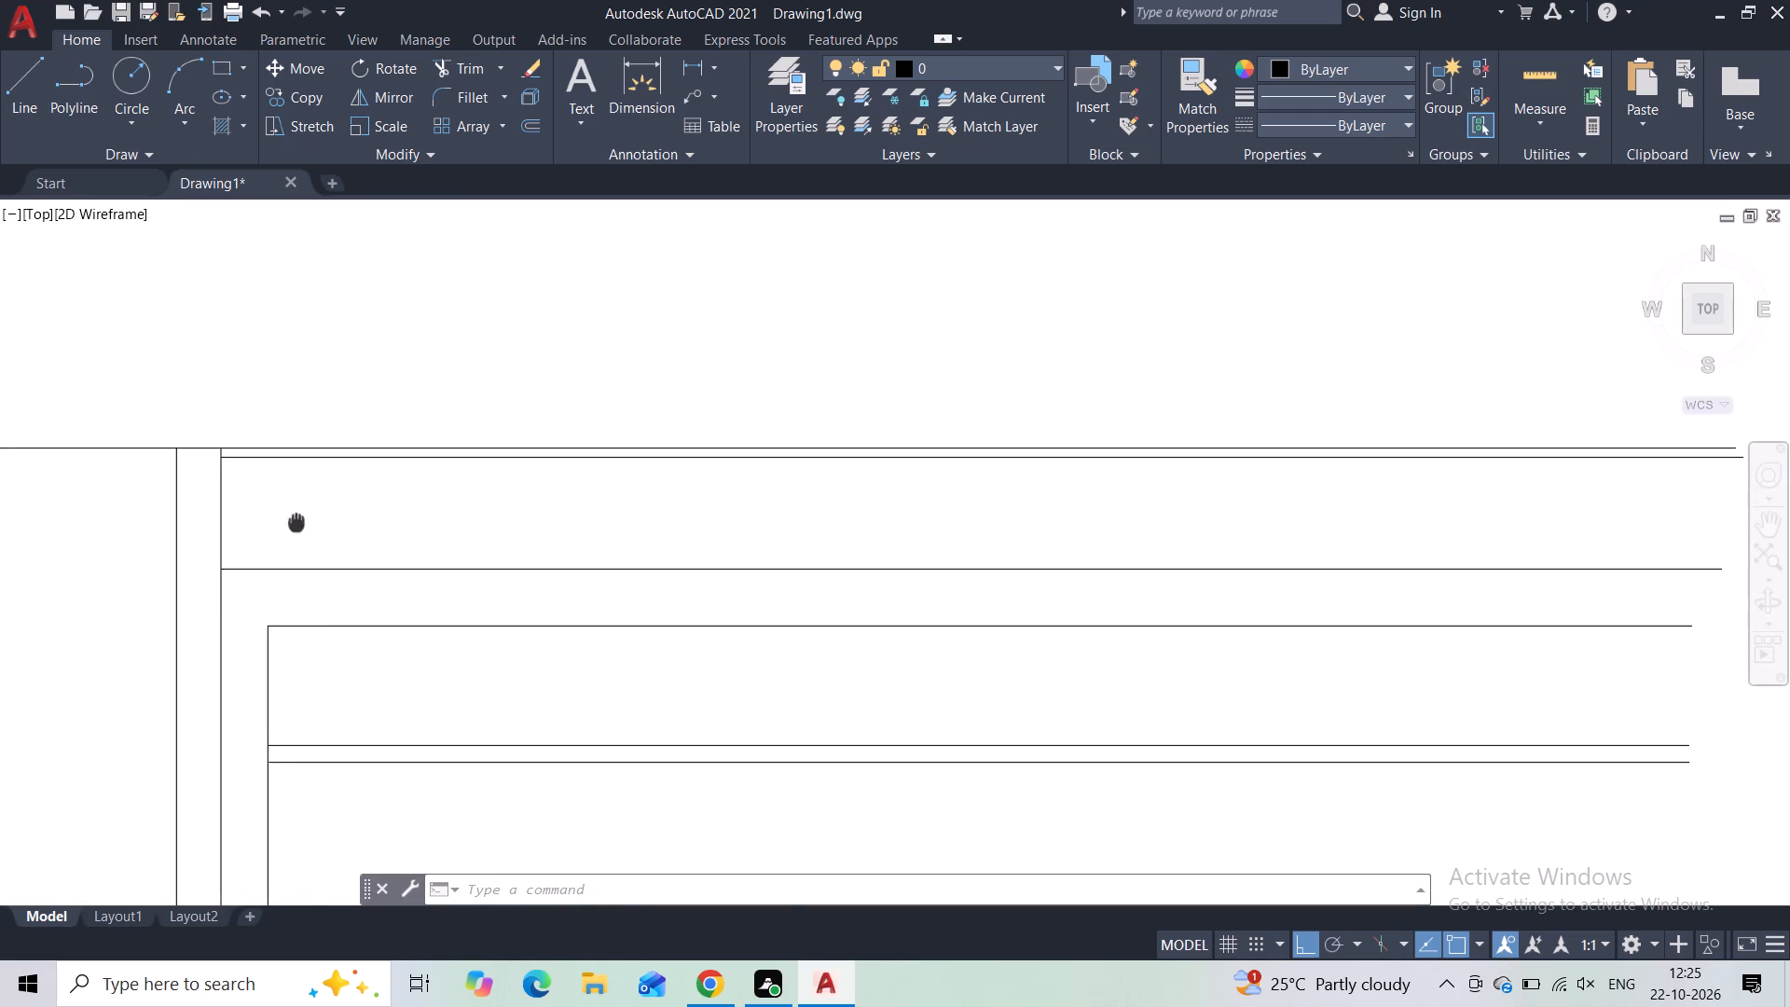
scroll(296, 522, "down", 2)
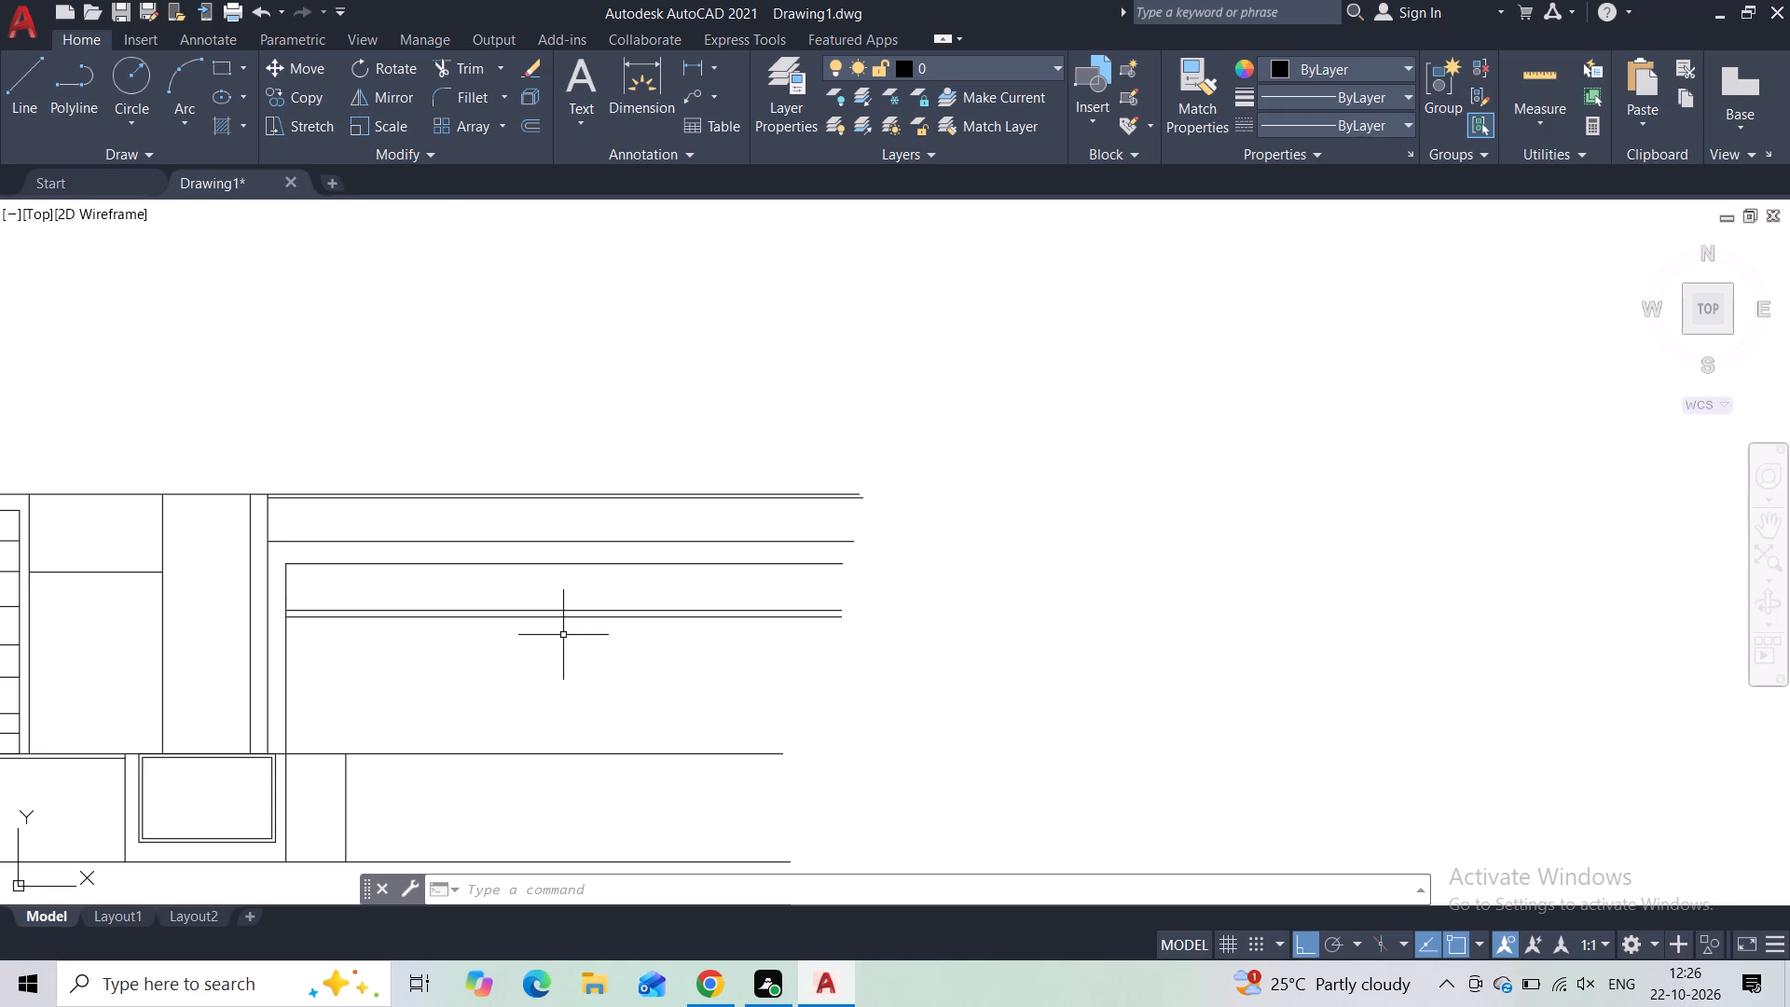
middle_click_drag(570, 658, 570, 655)
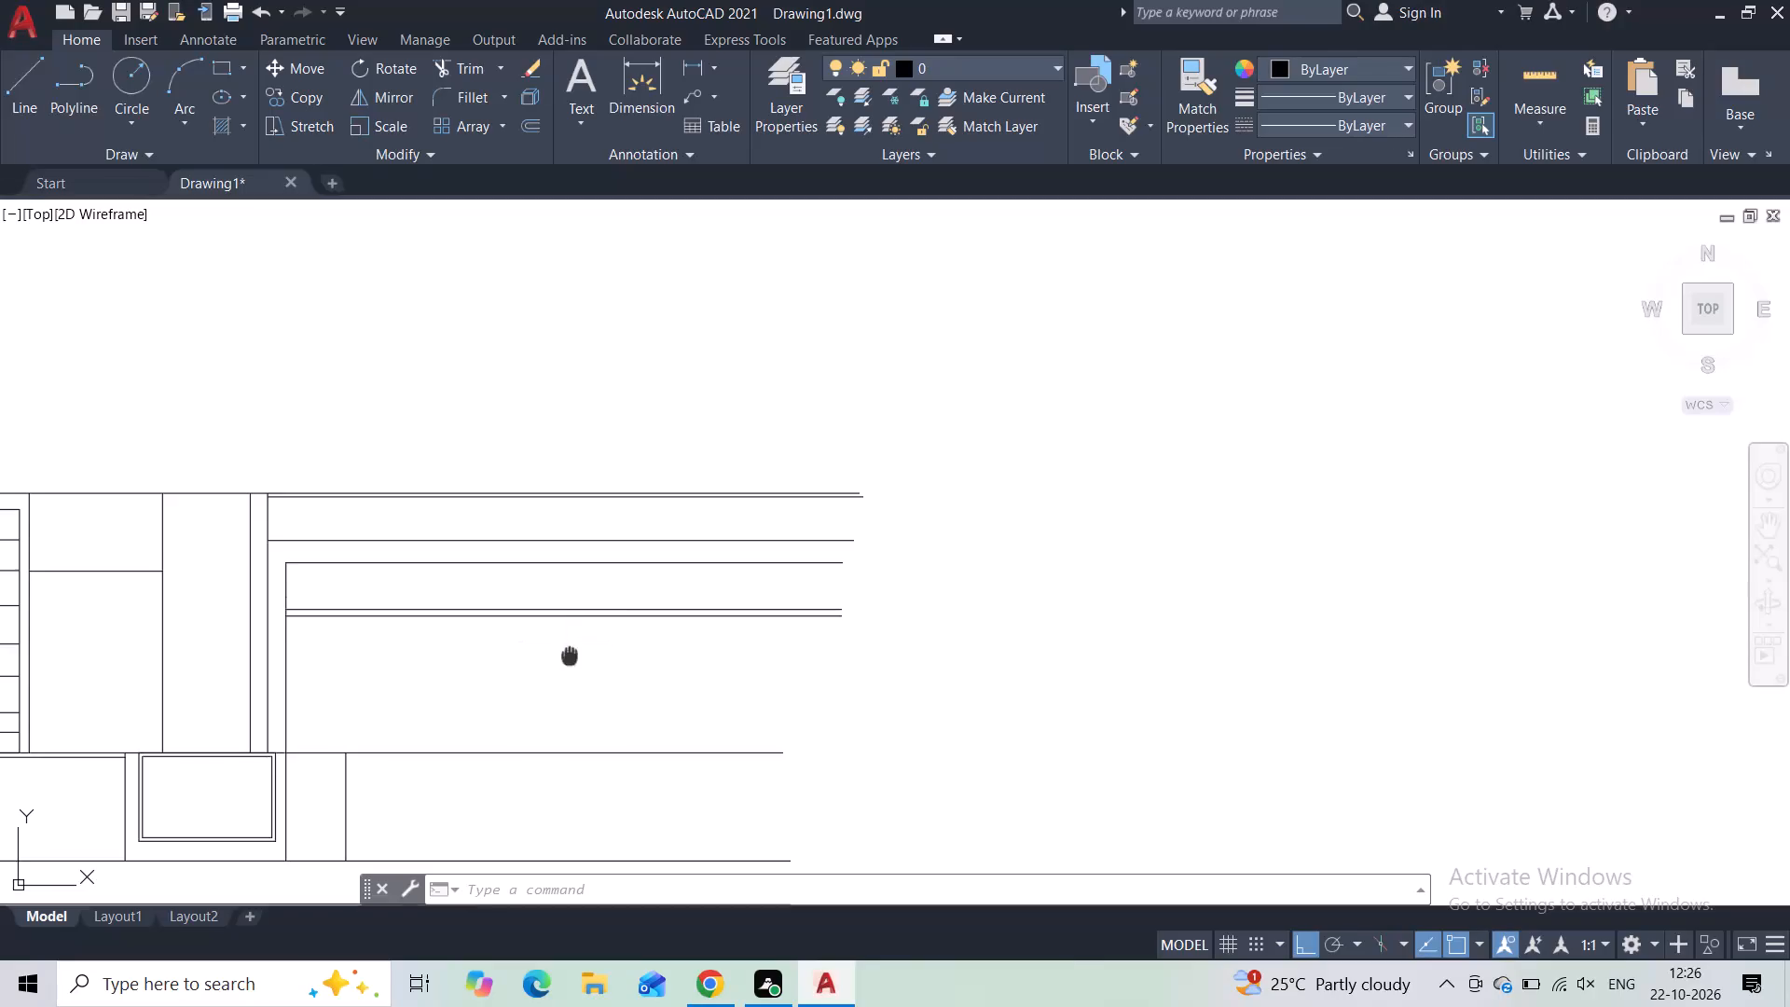
middle_click_drag(570, 655, 720, 486)
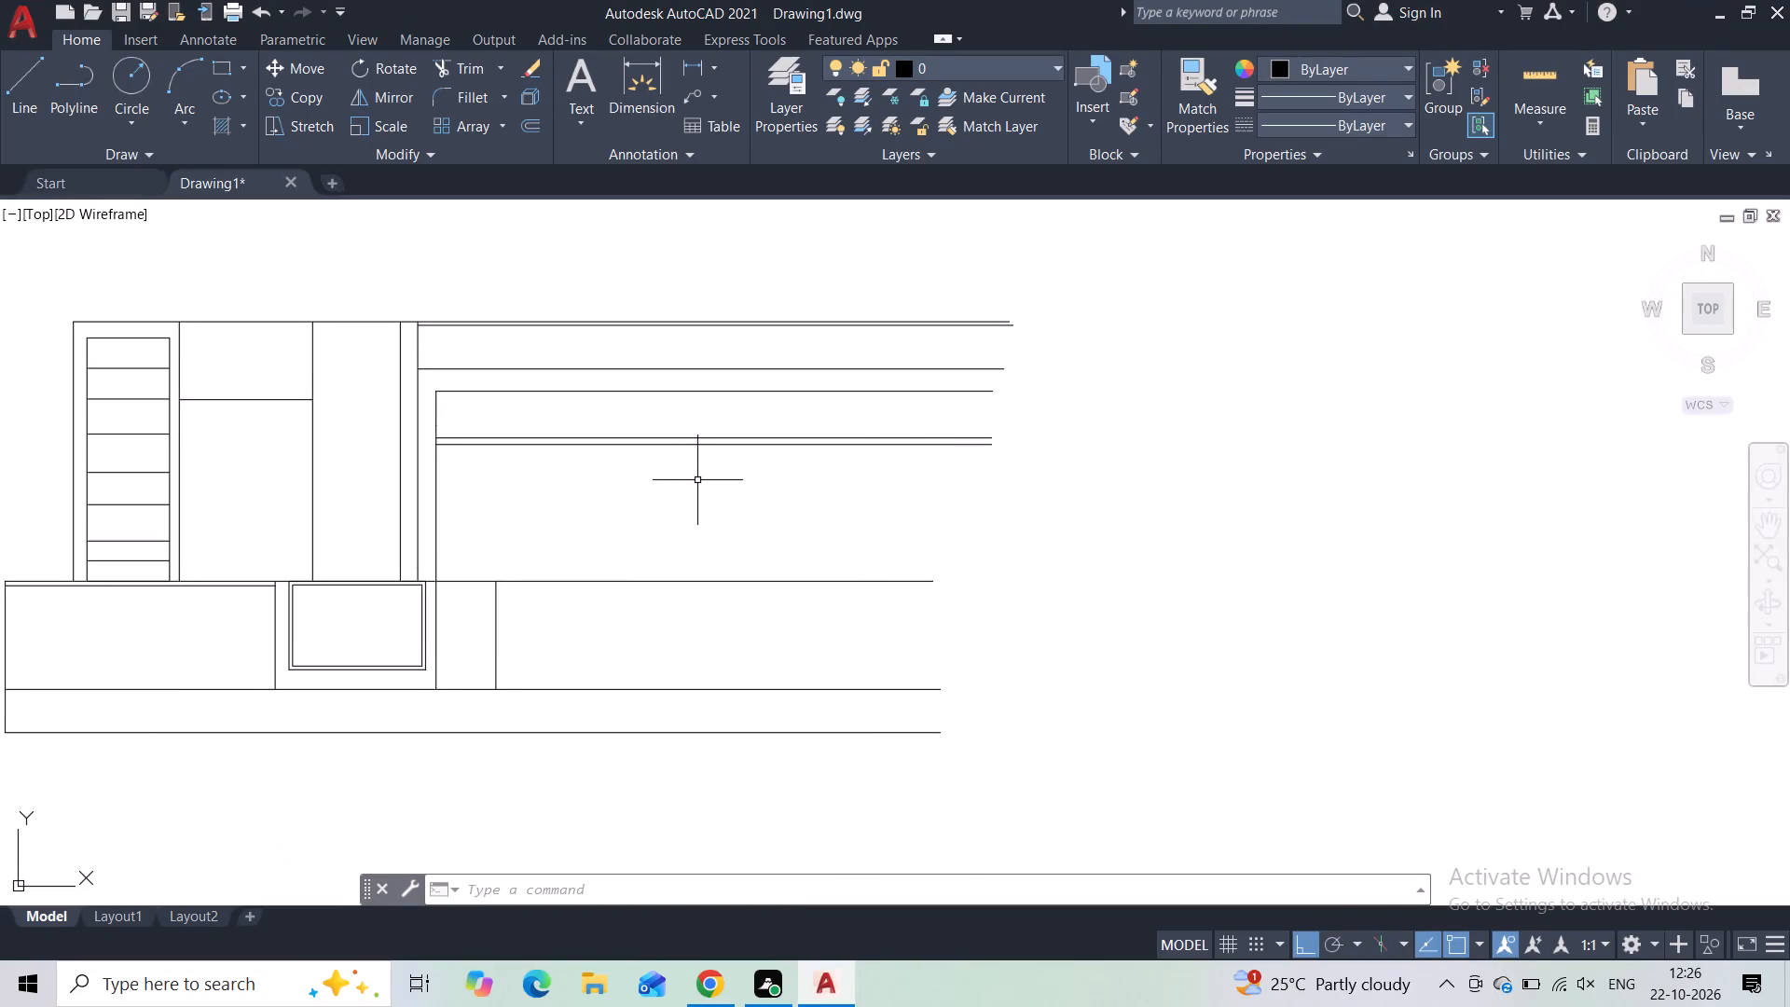
middle_click_drag(656, 568, 694, 421)
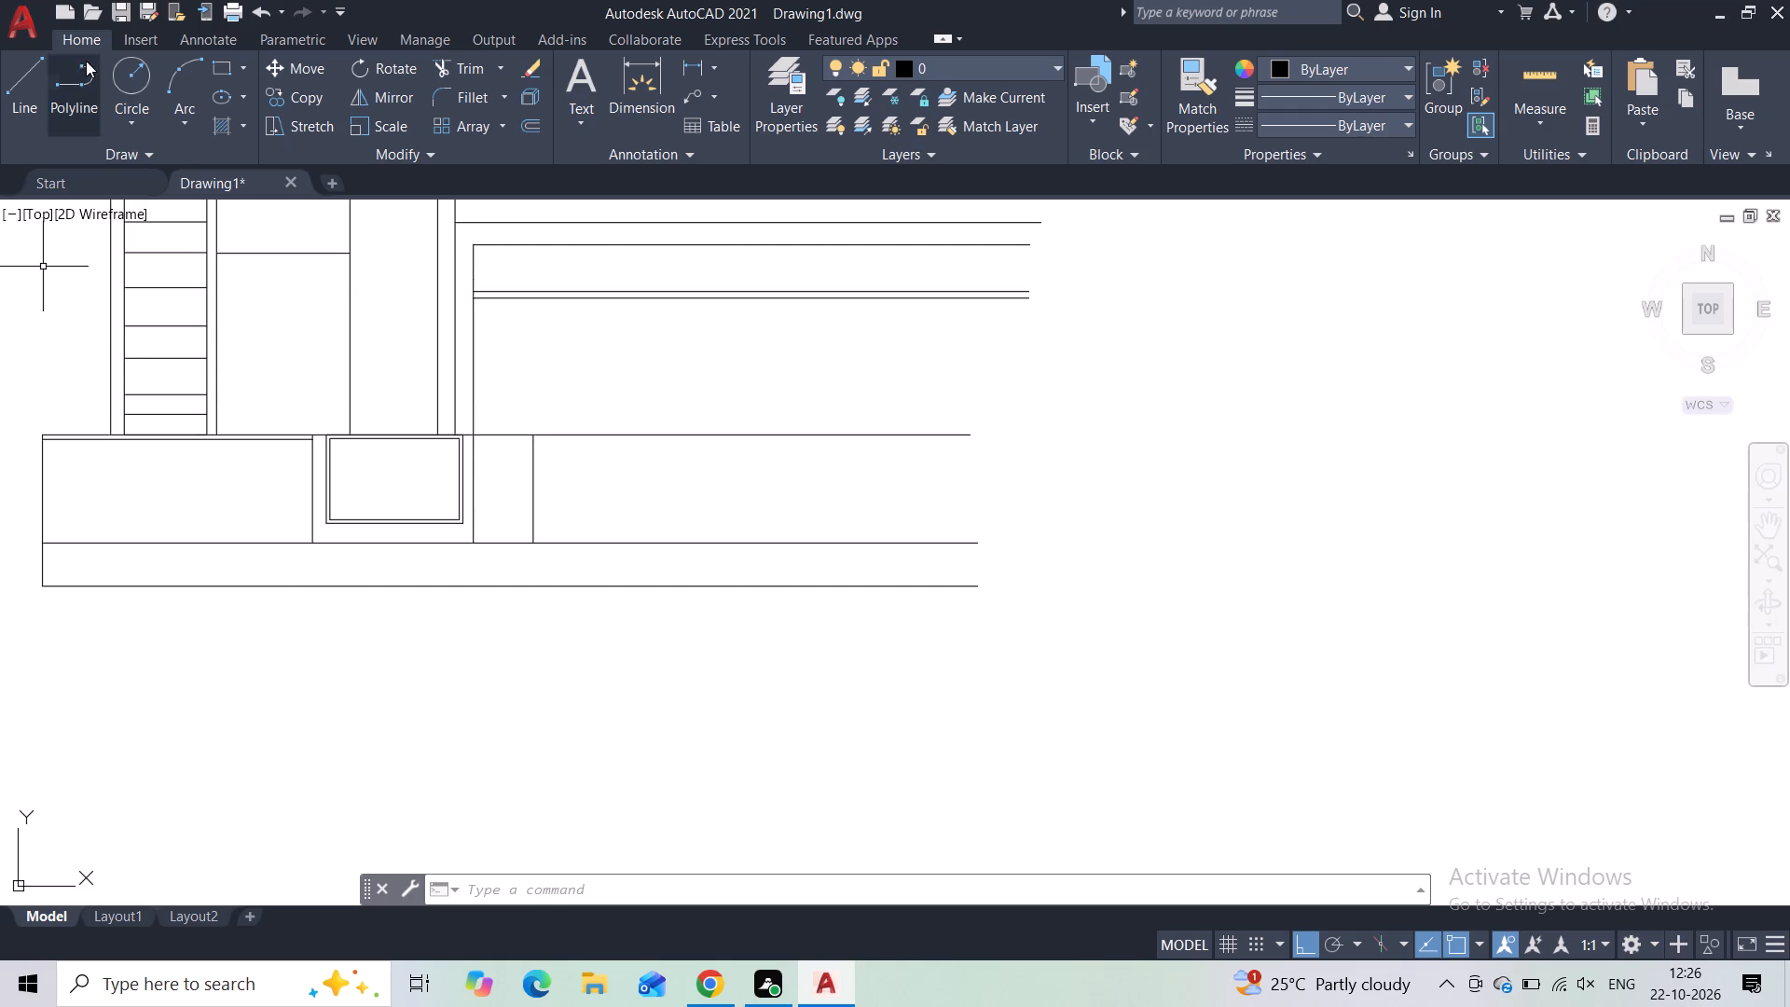
left_click(215, 69)
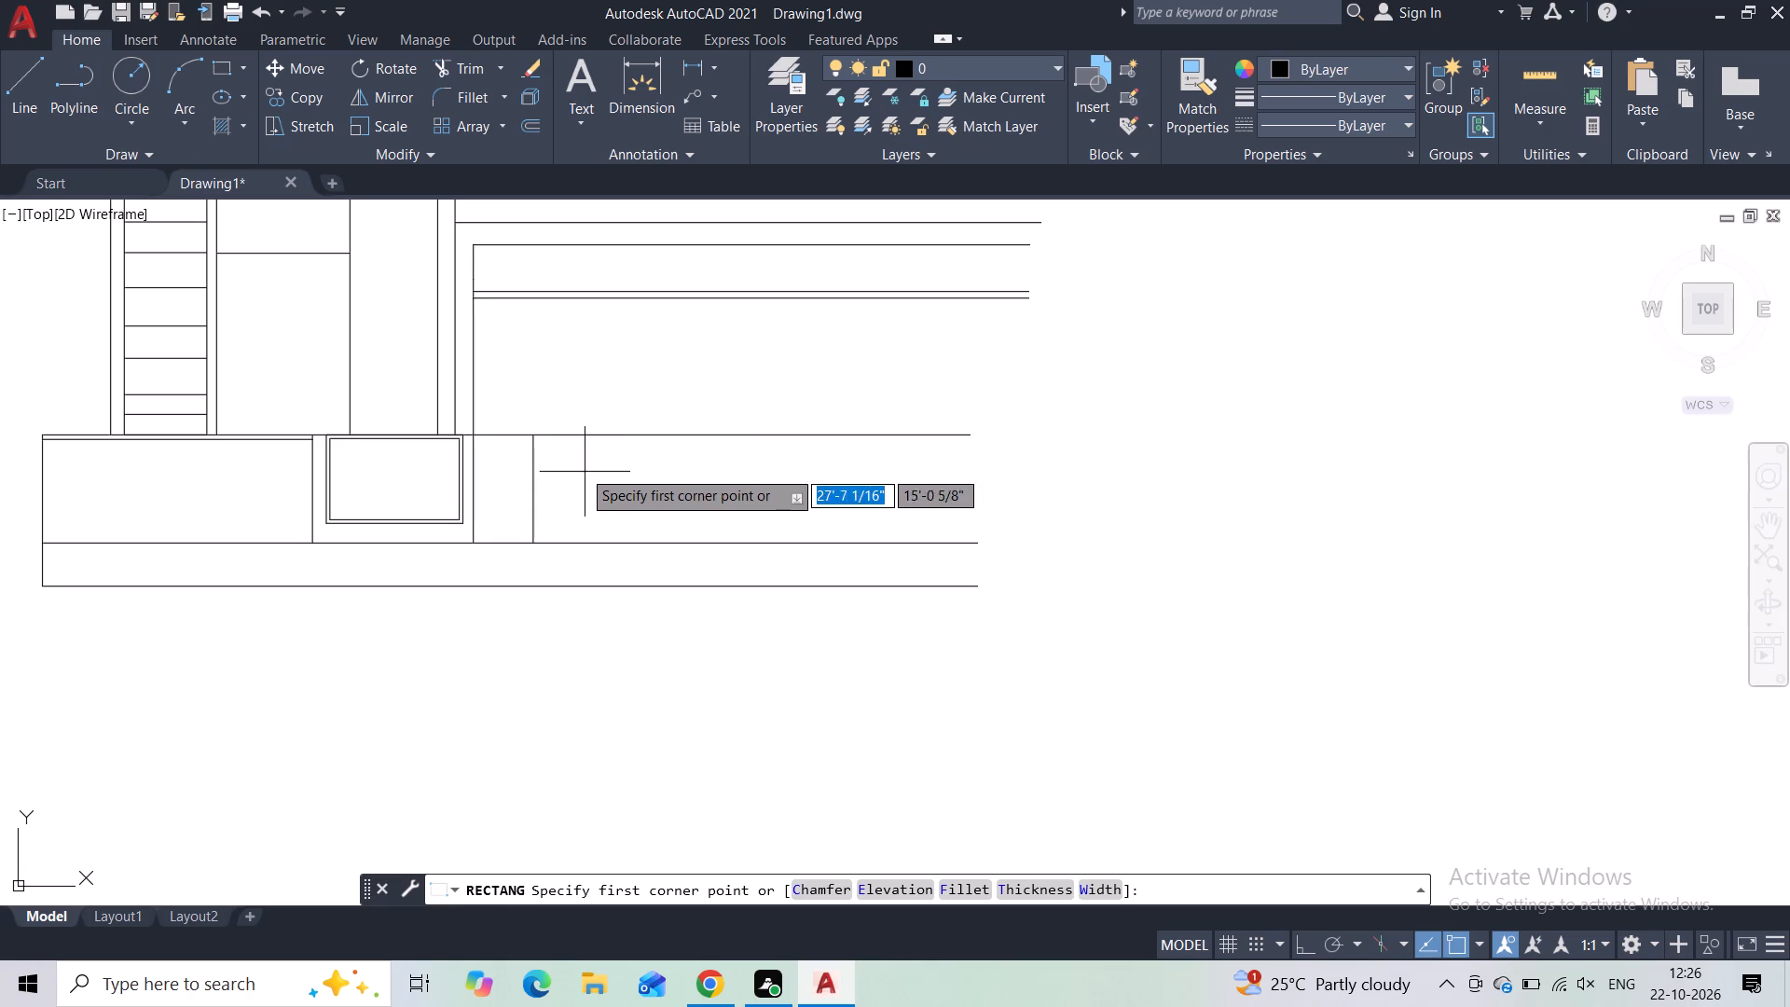
left_click(536, 444)
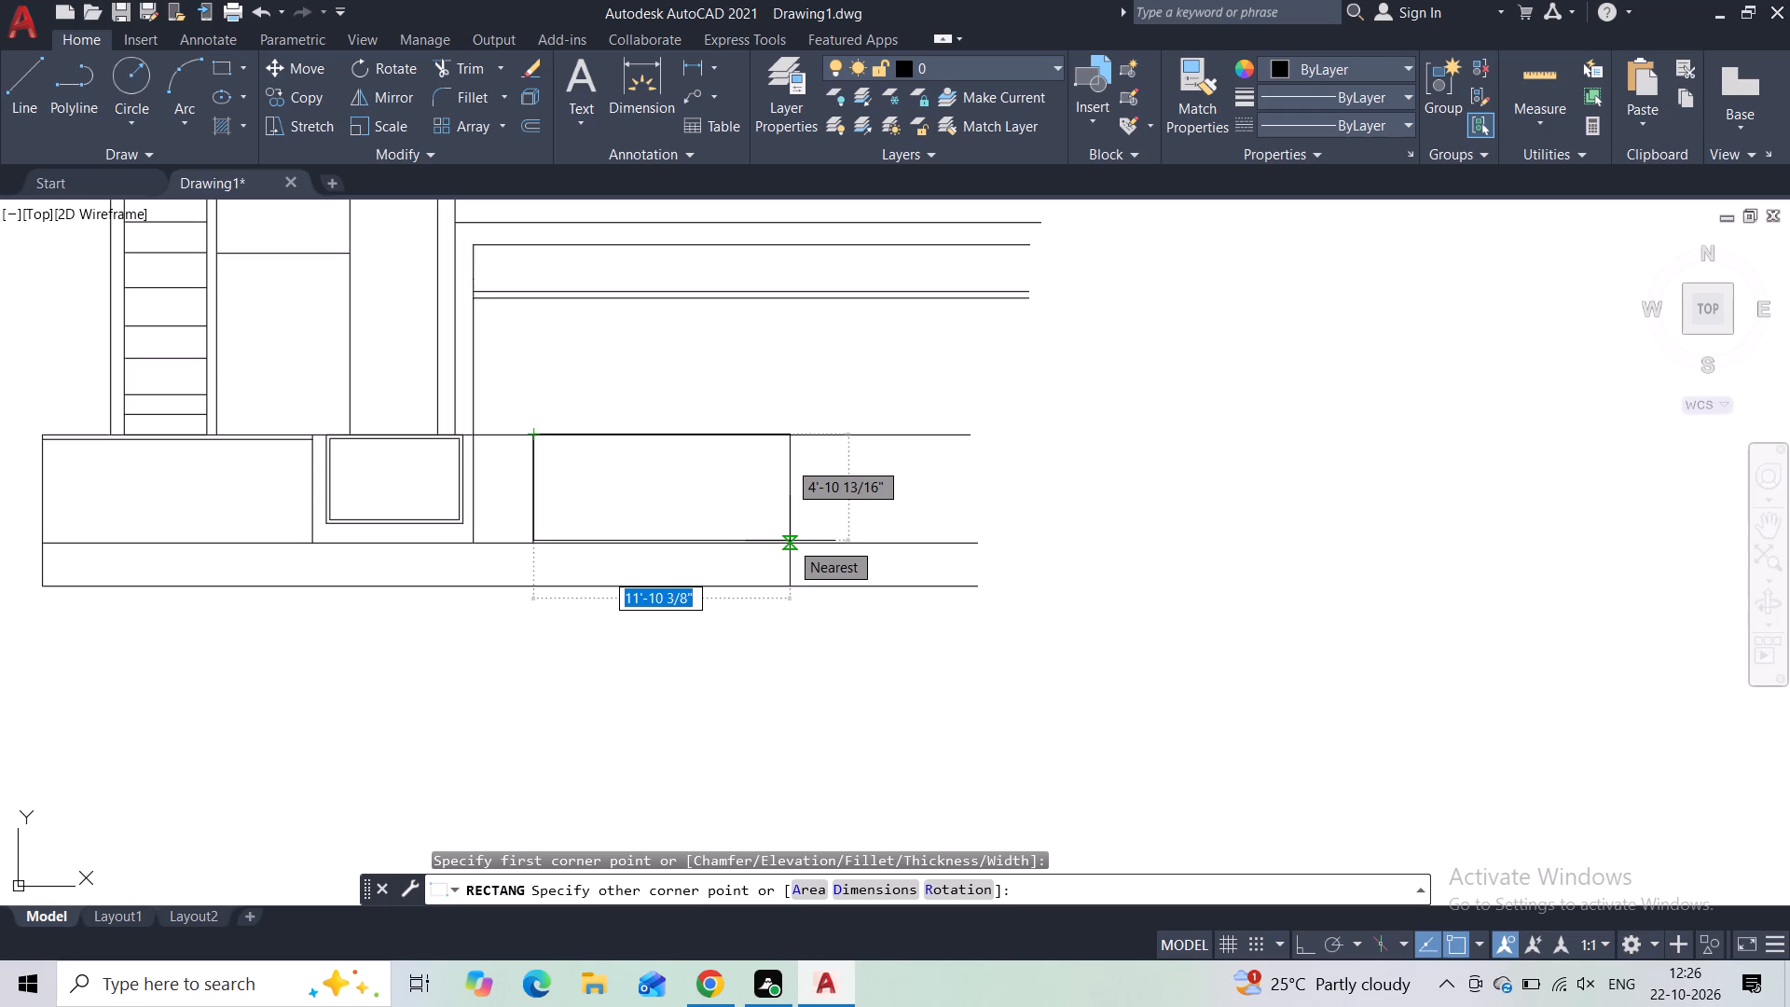
scroll(833, 537, "up", 2)
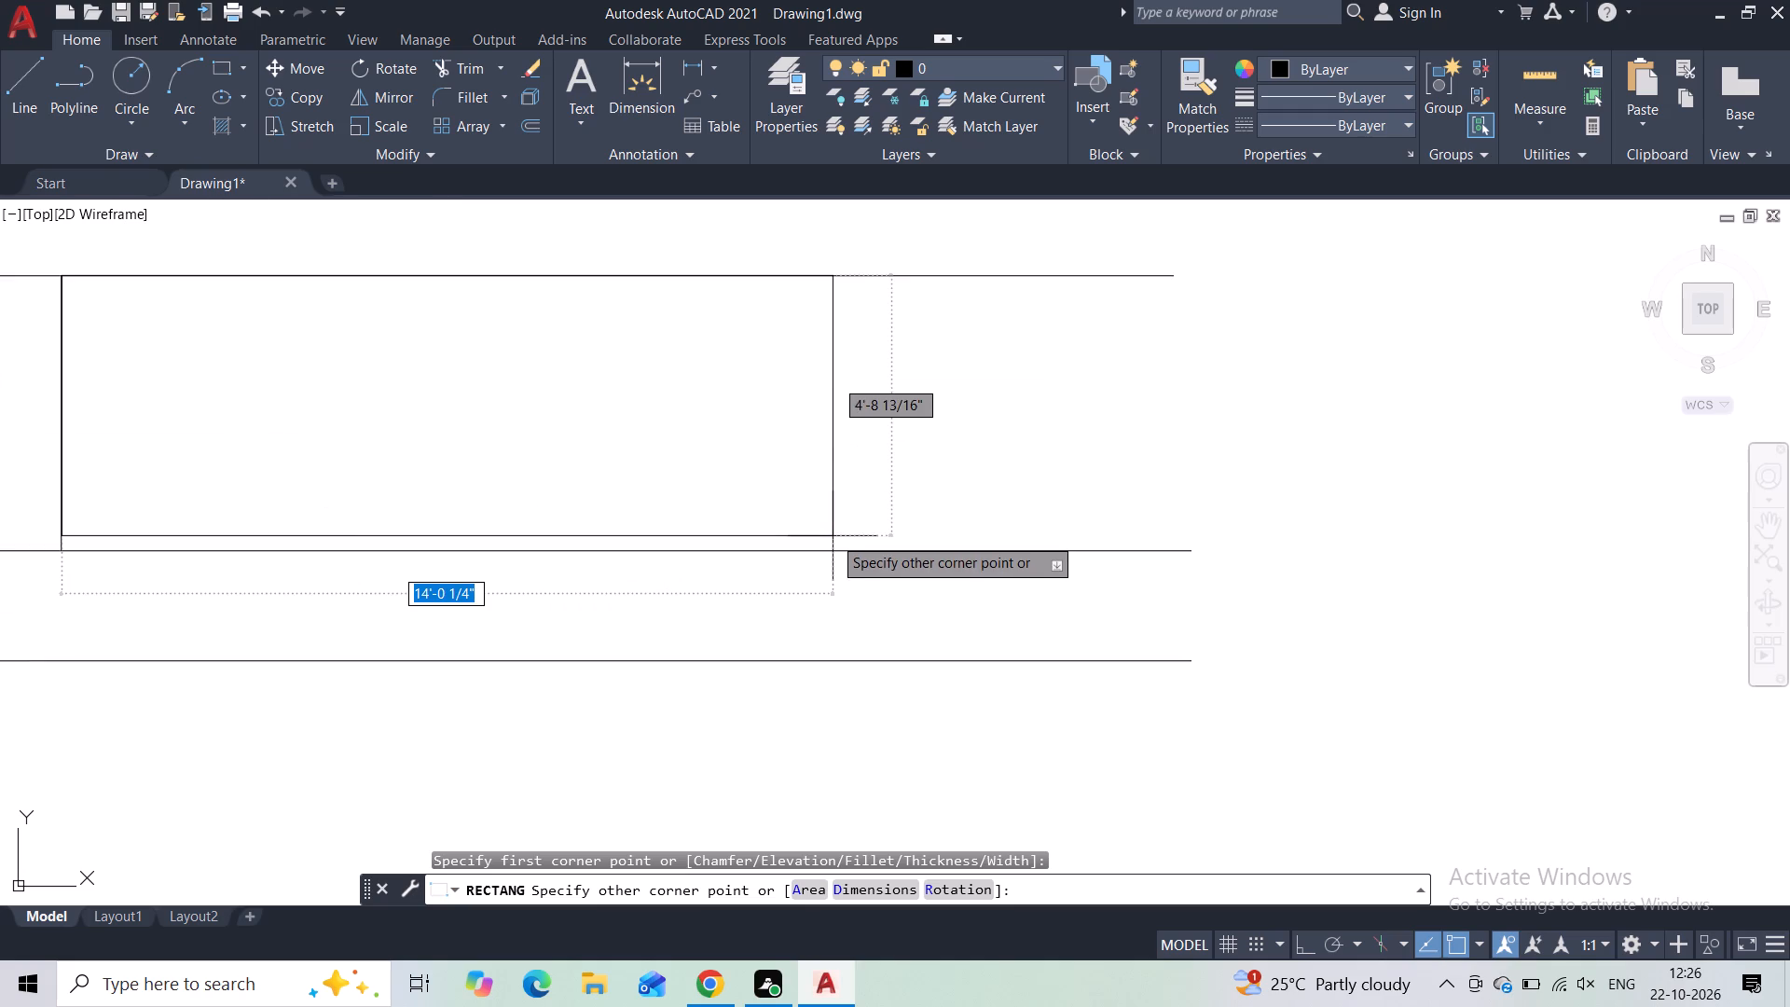
left_click(759, 551)
Draw a panel rectangle about 2'-8" wide and 4'-4" high just inside the left end of the new base rectangle.
scroll(639, 442, "down", 2)
middle_click_drag(637, 442, 901, 425)
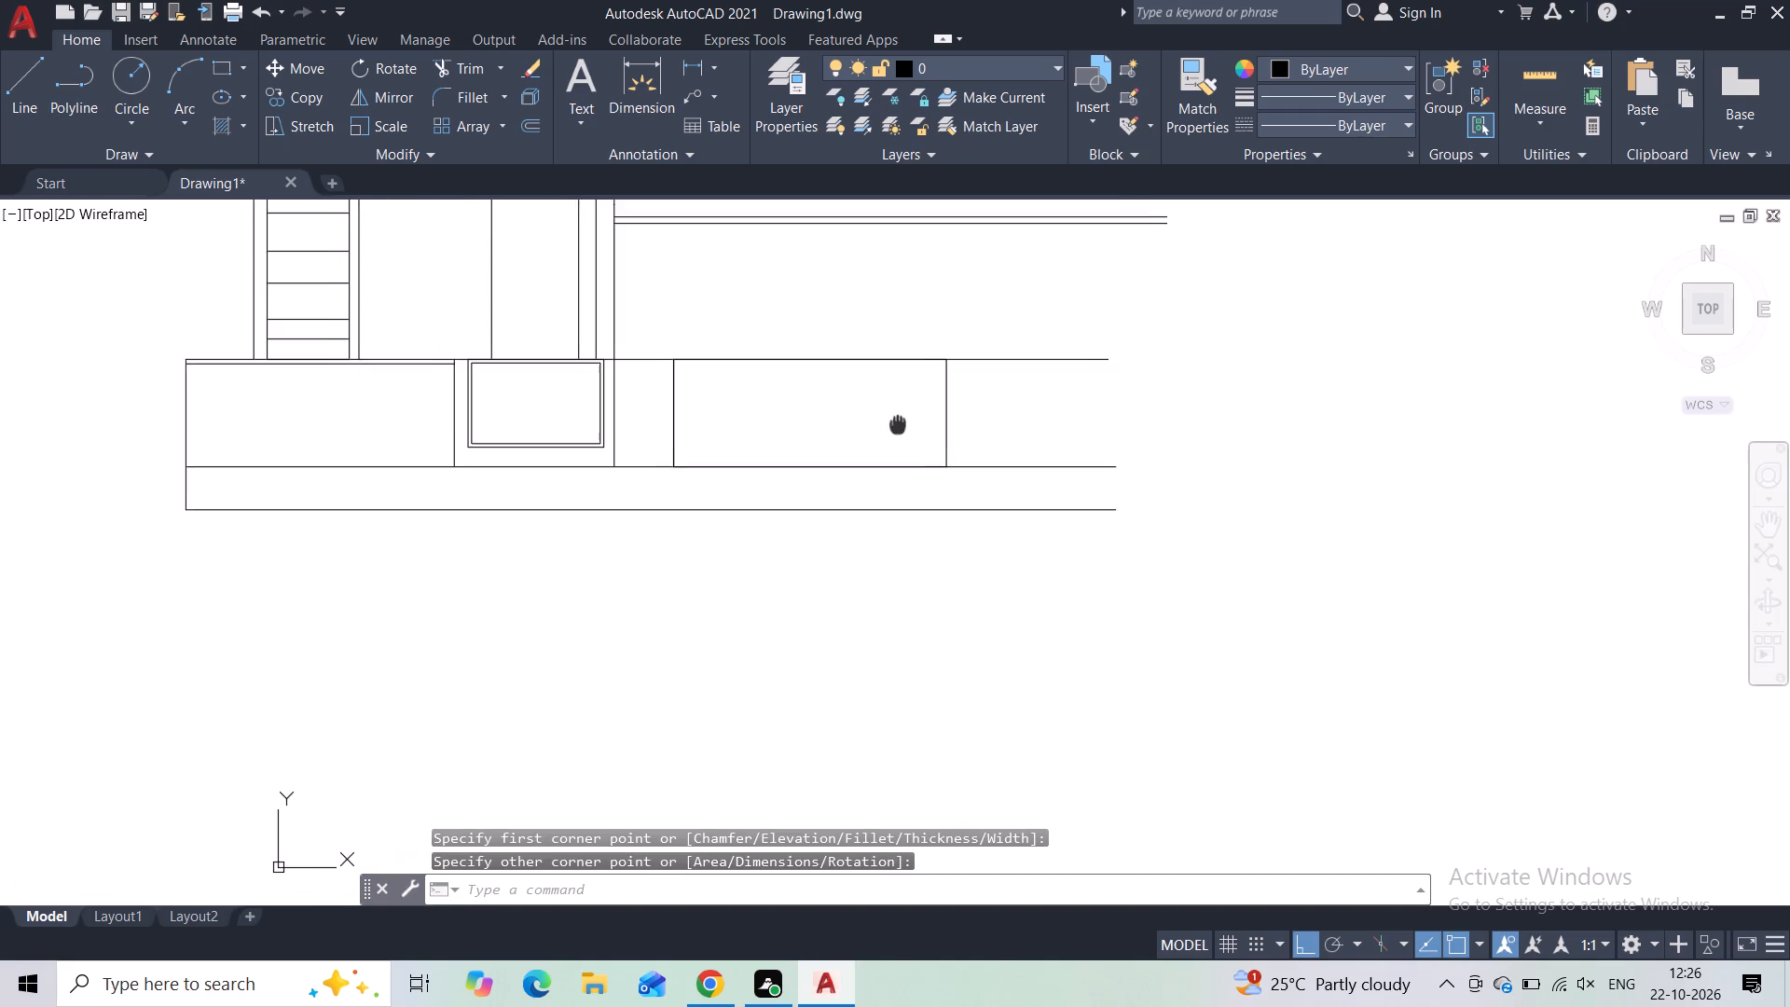
middle_click_drag(901, 425, 905, 434)
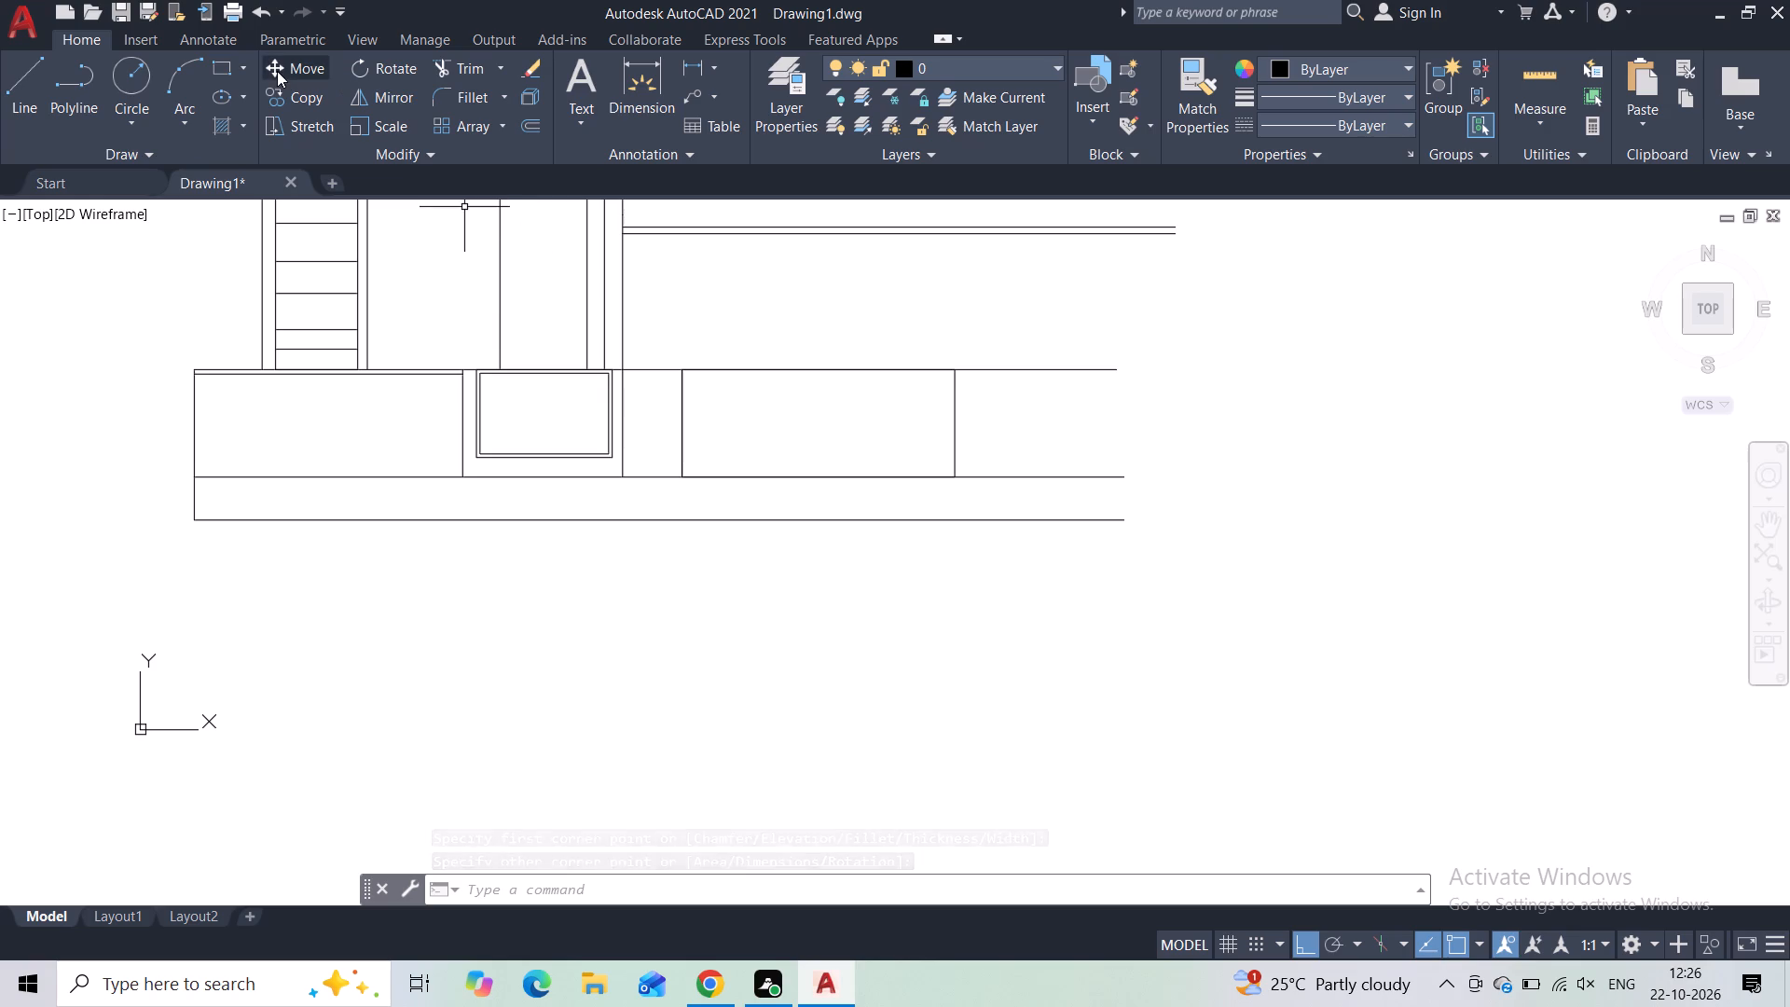
left_click(230, 68)
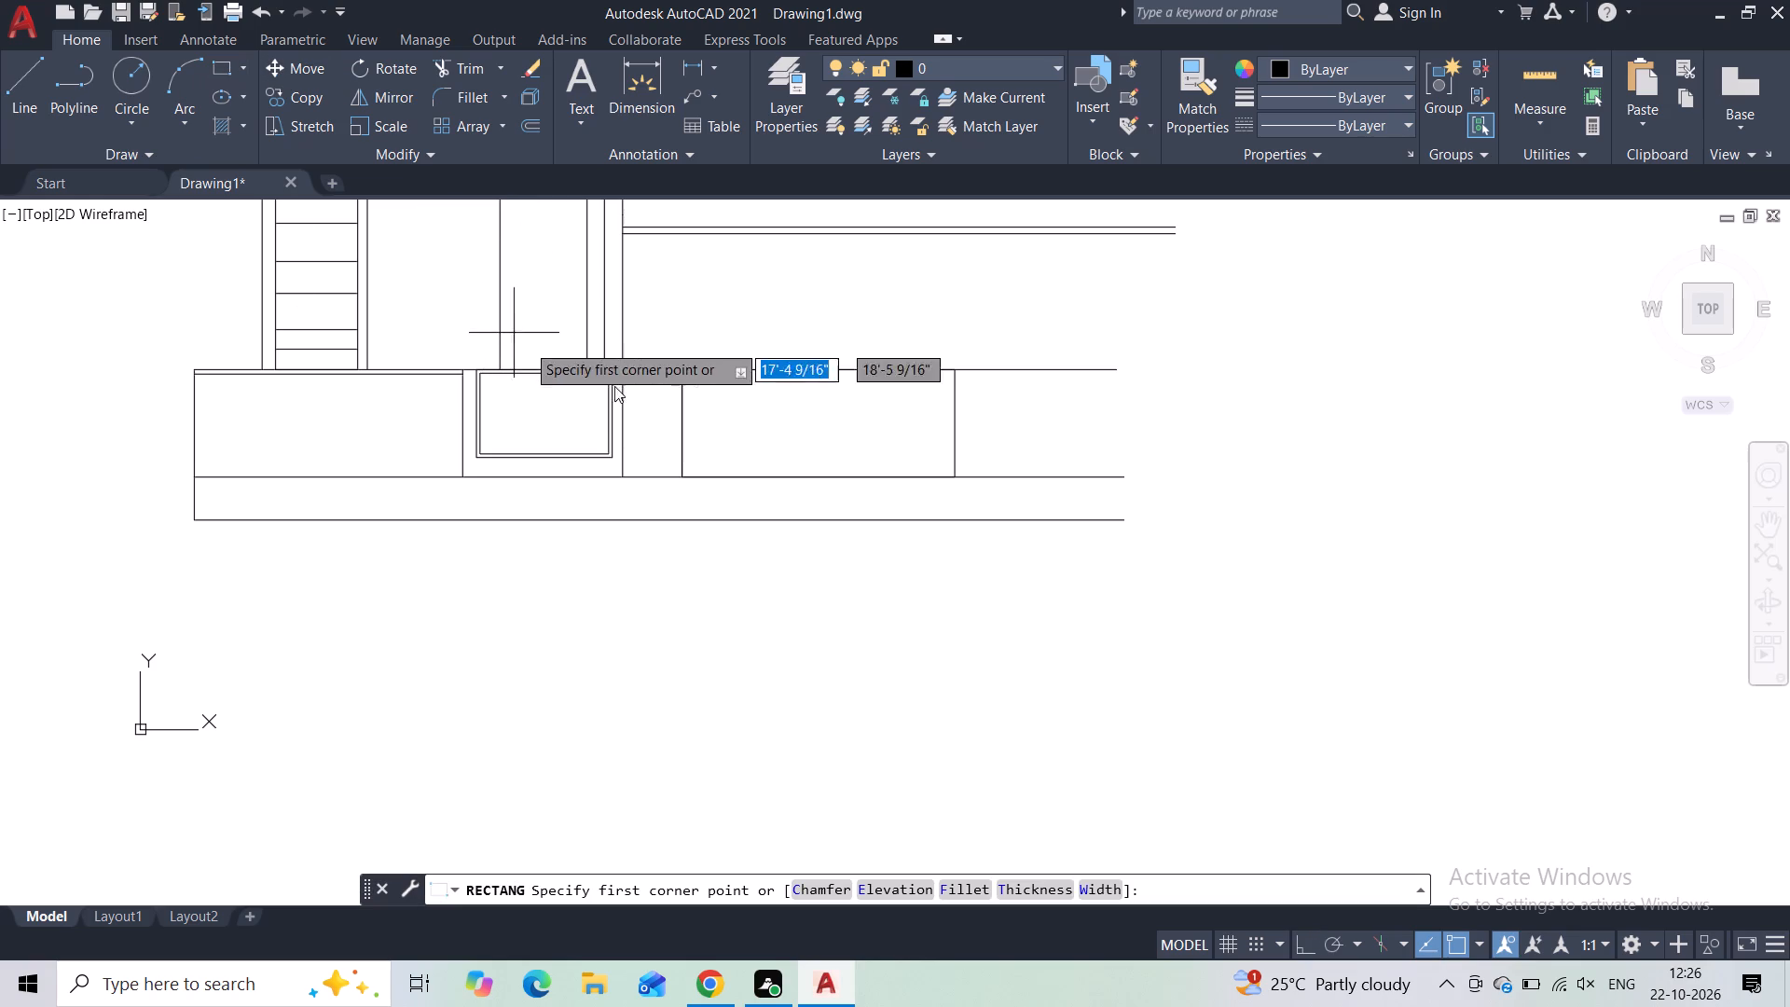
scroll(813, 417, "up", 1)
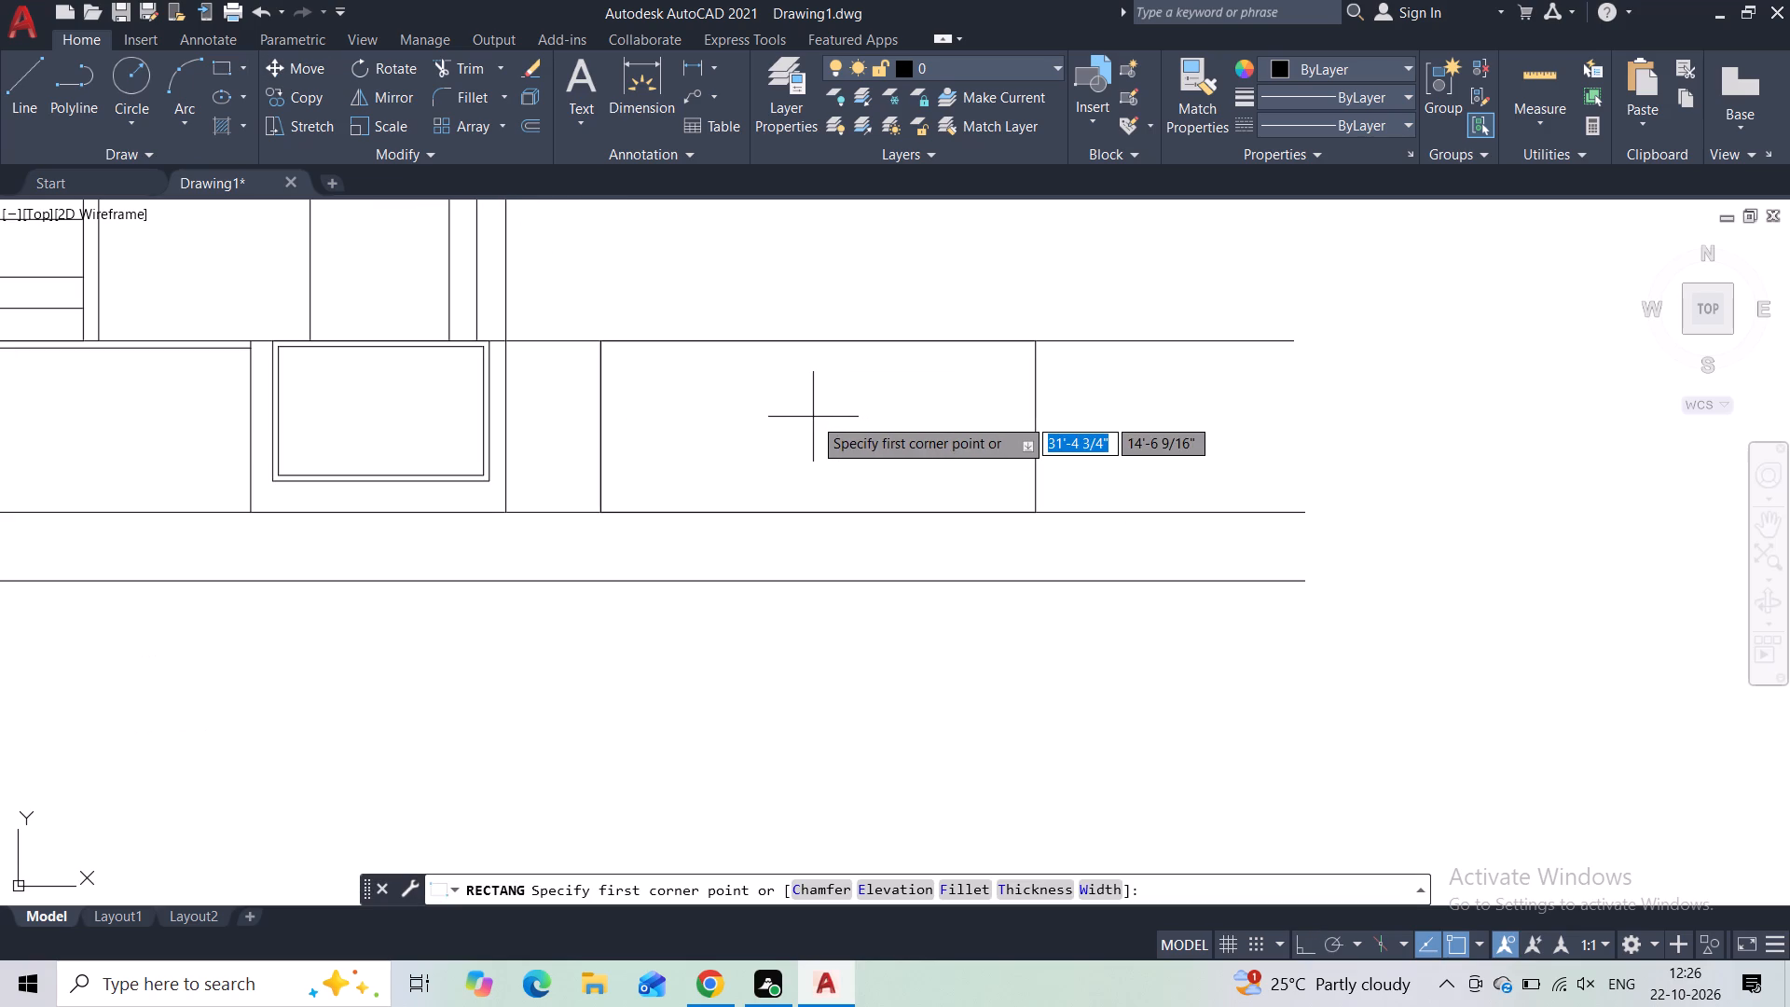
middle_click_drag(667, 411, 666, 478)
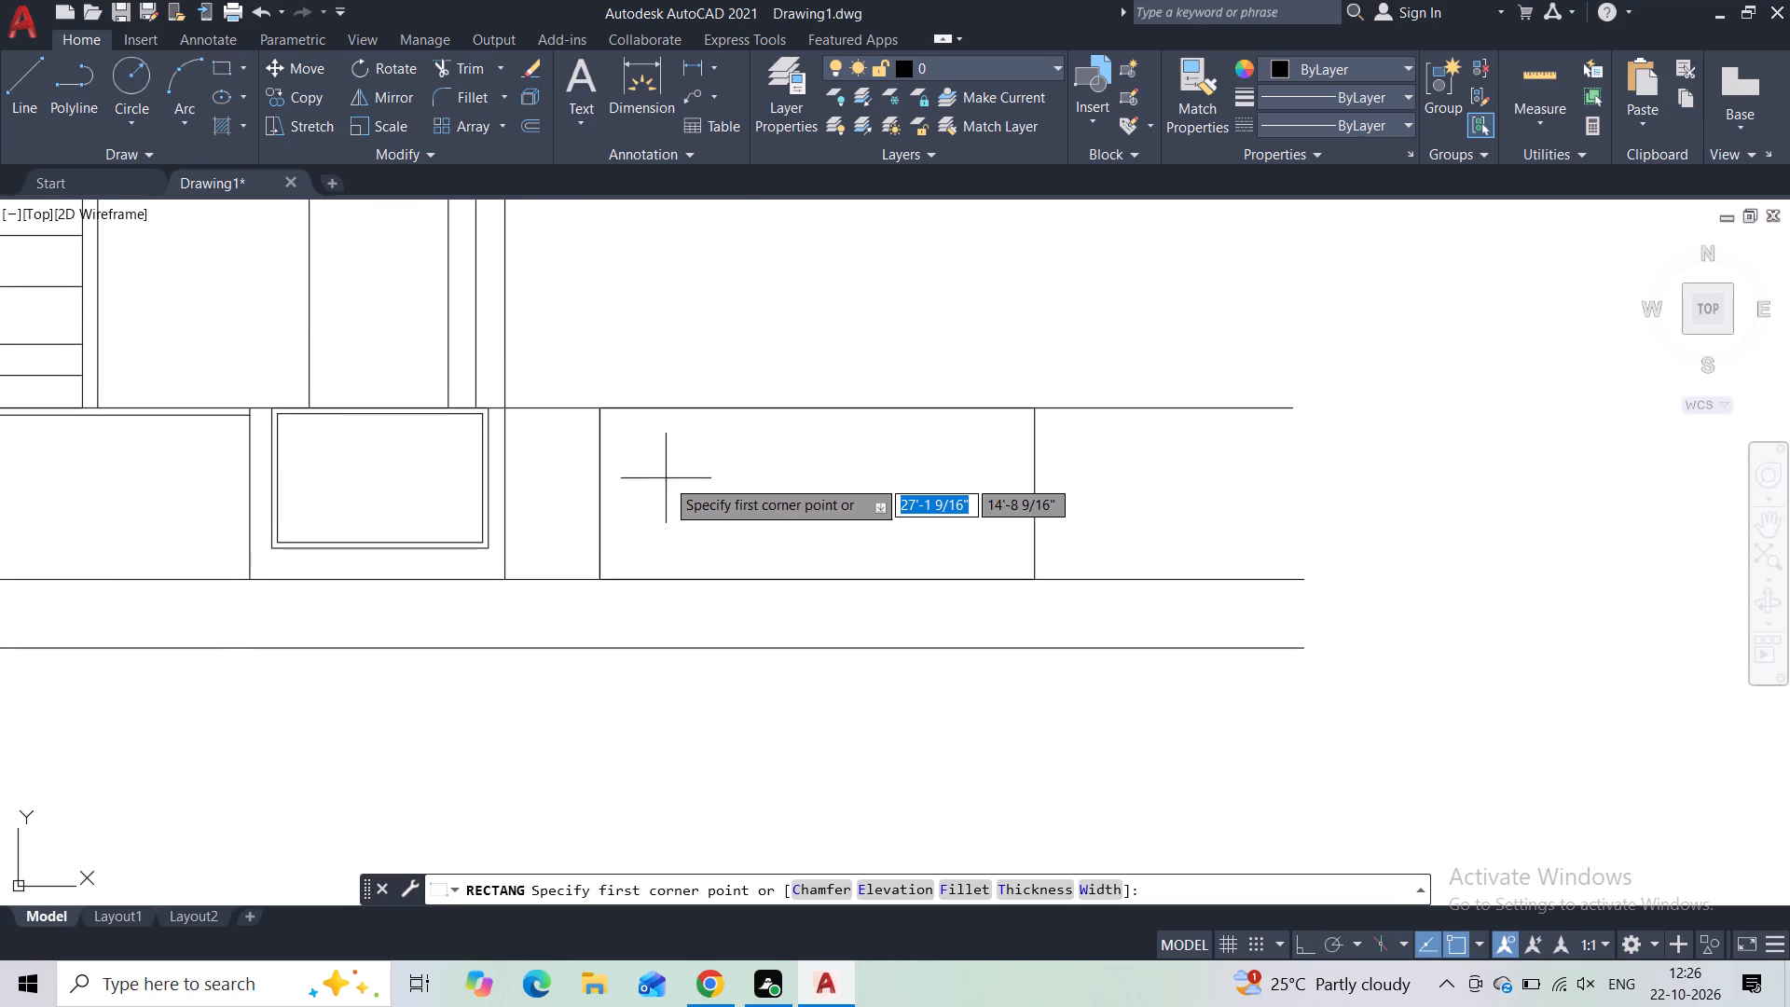
scroll(693, 487, "up", 1)
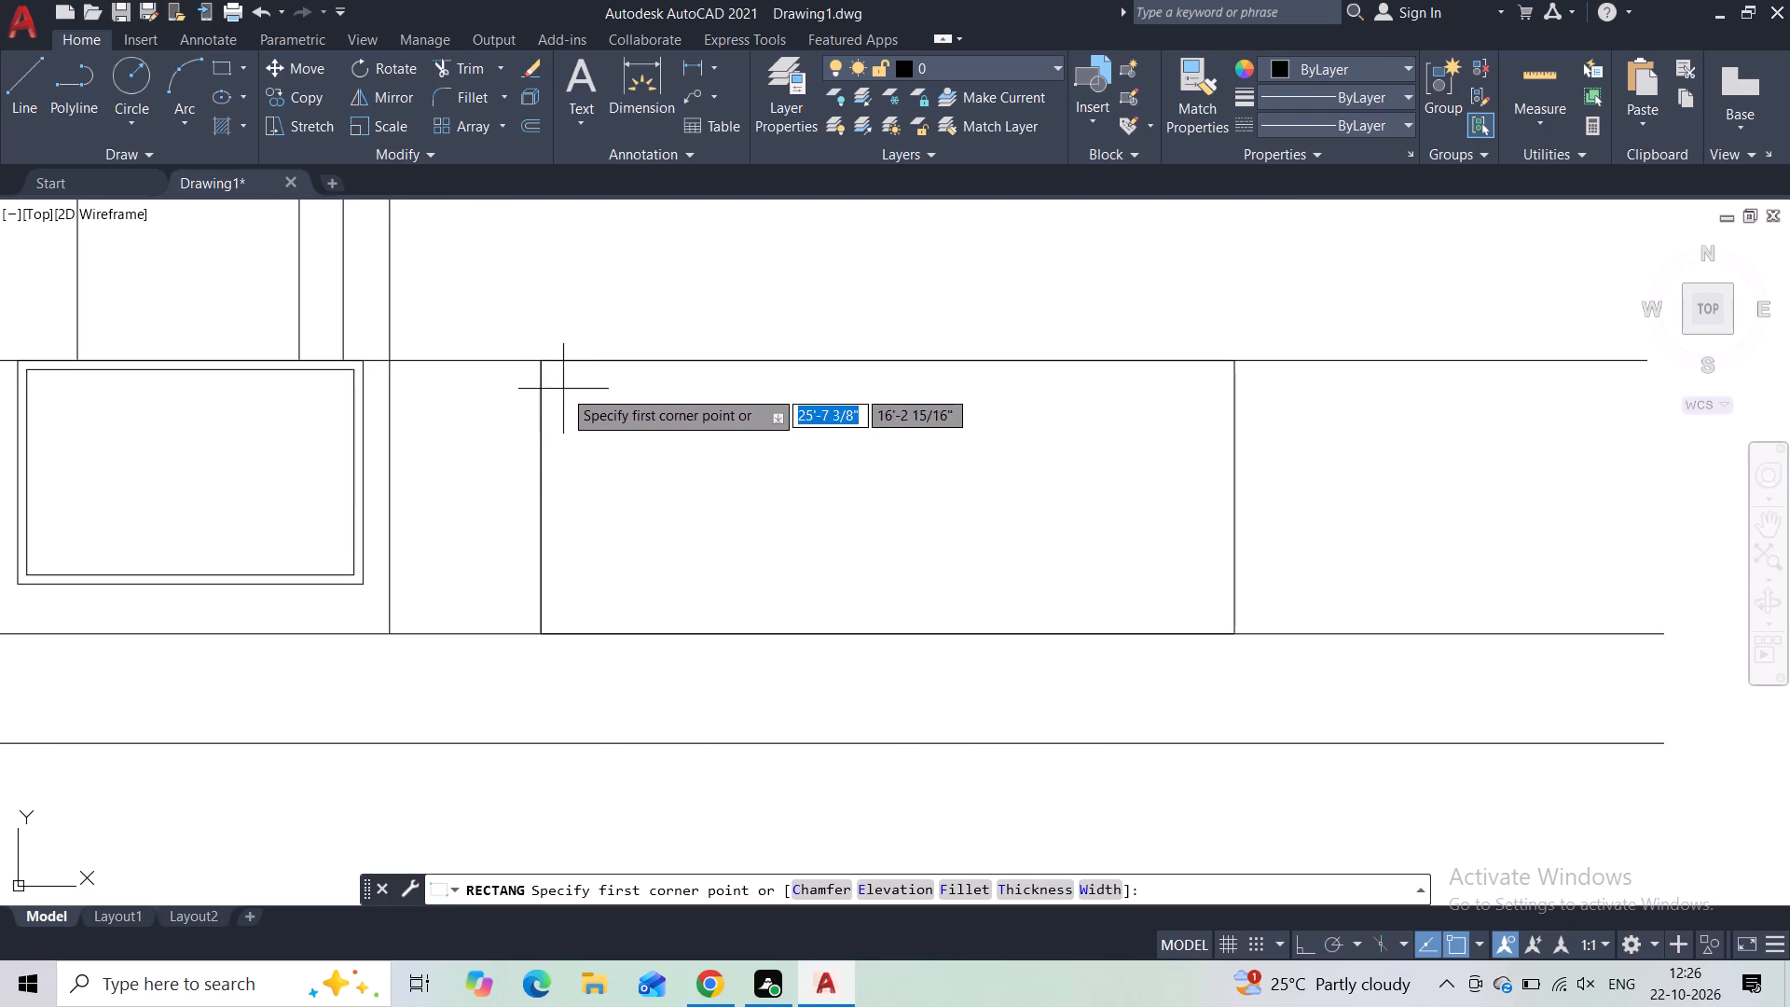
left_click(561, 378)
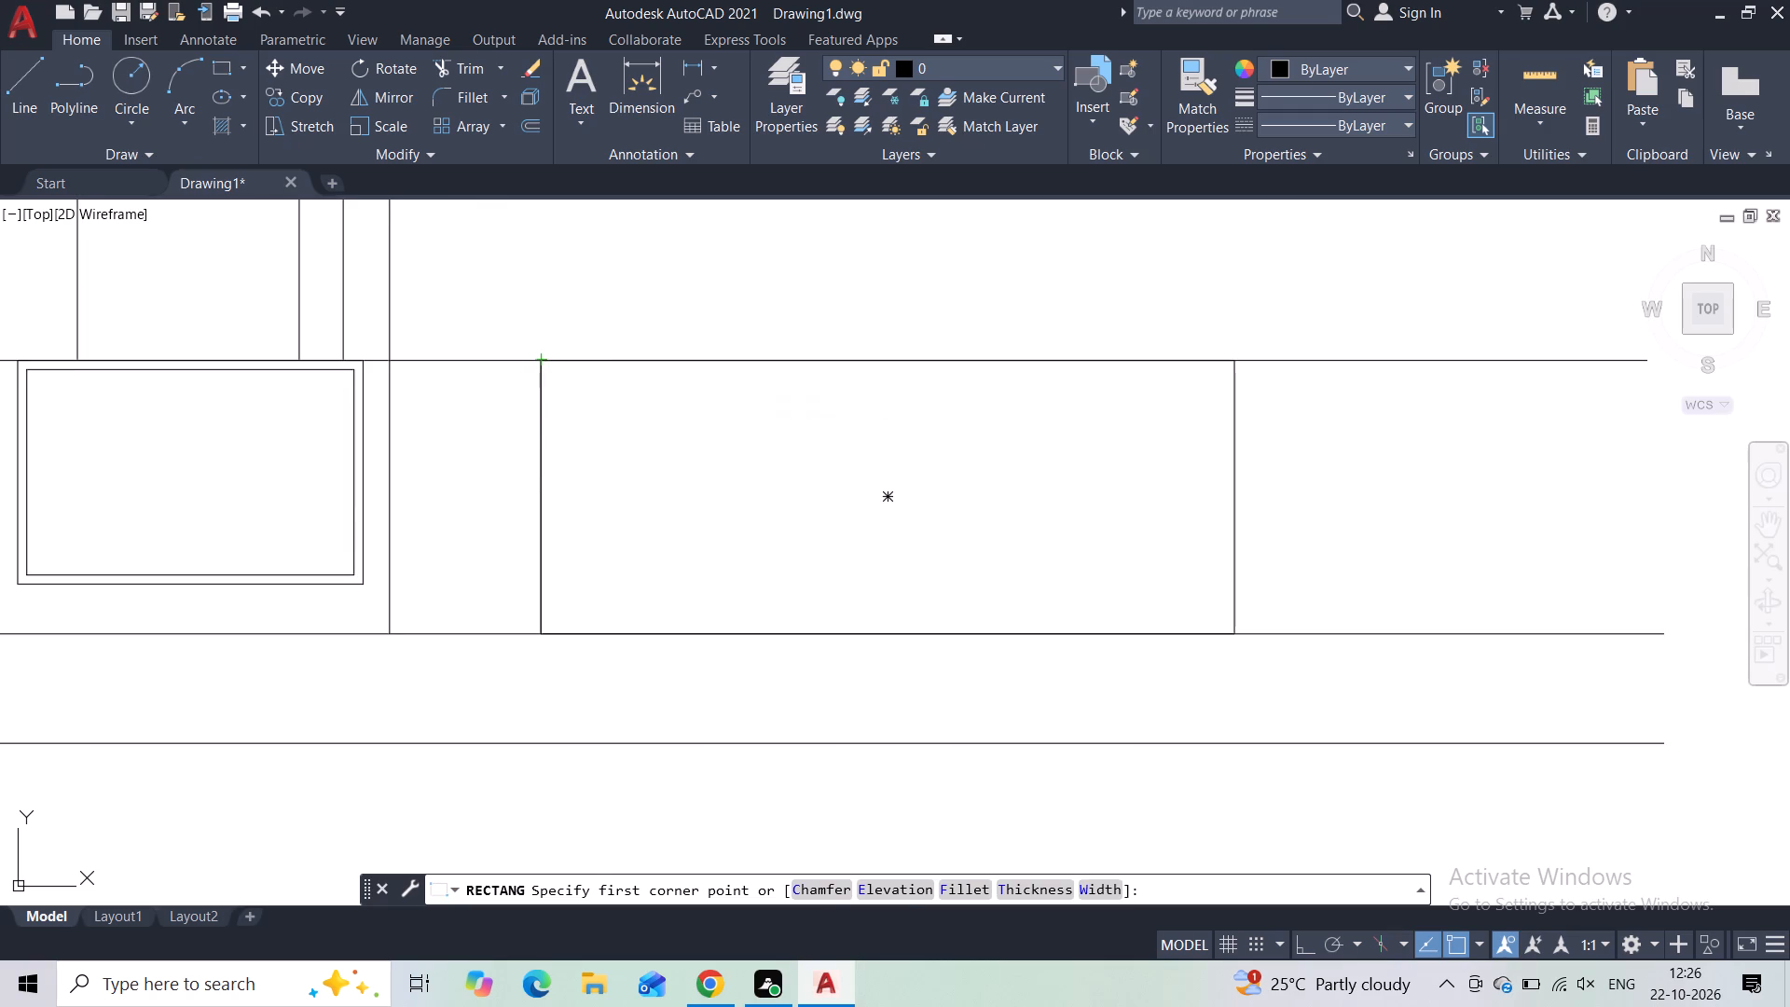
left_click(709, 617)
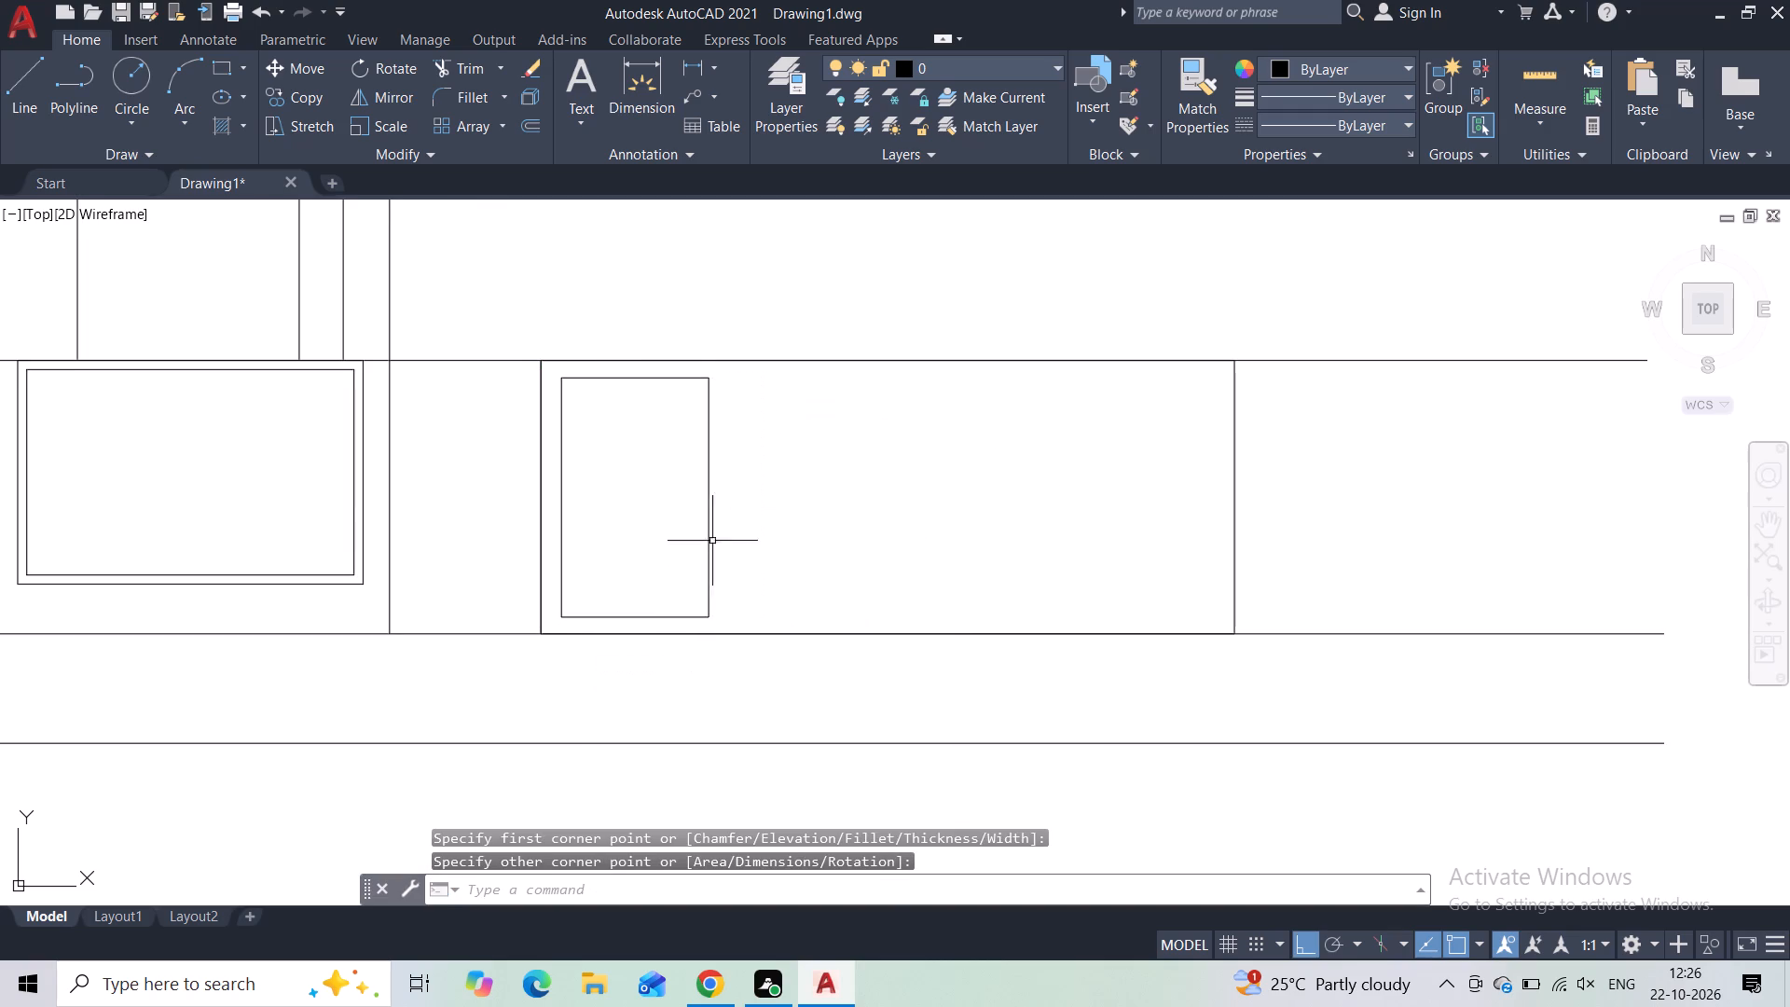
Copy the panel rectangle three times horizontally to the right, spaced about 3'-1" apart, filling the base rectangle with four panels.
left_click(722, 439)
left_click(673, 472)
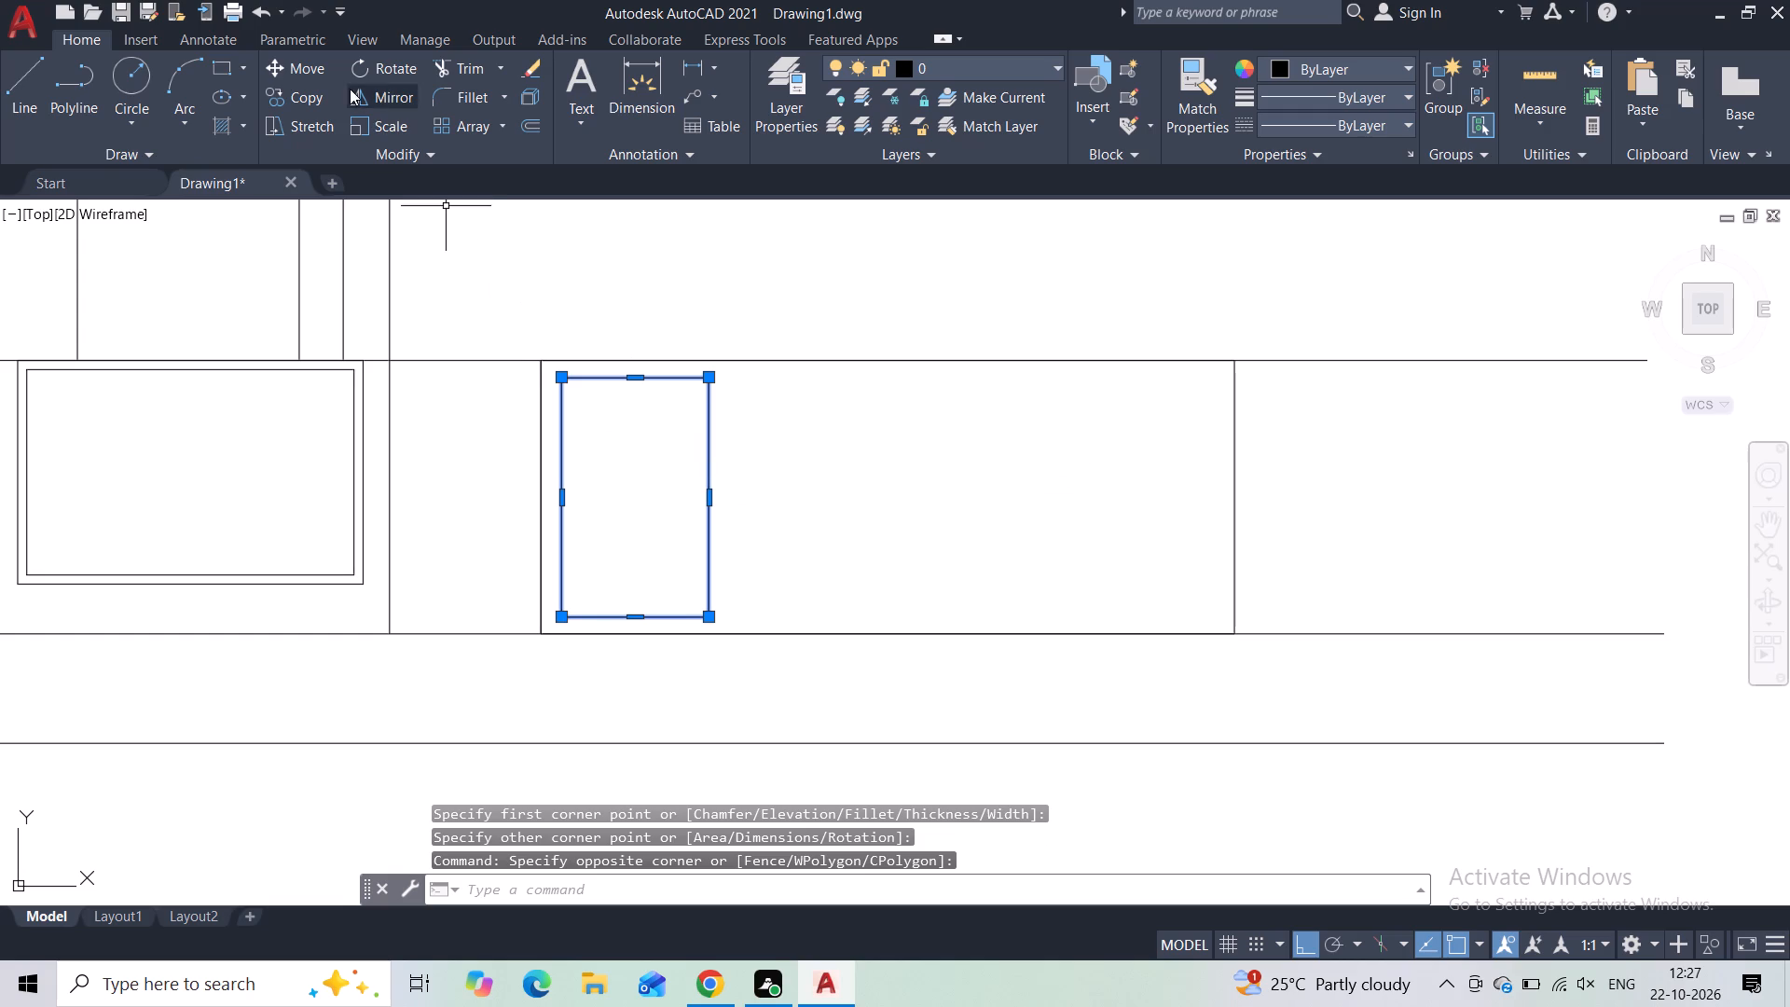
left_click(312, 97)
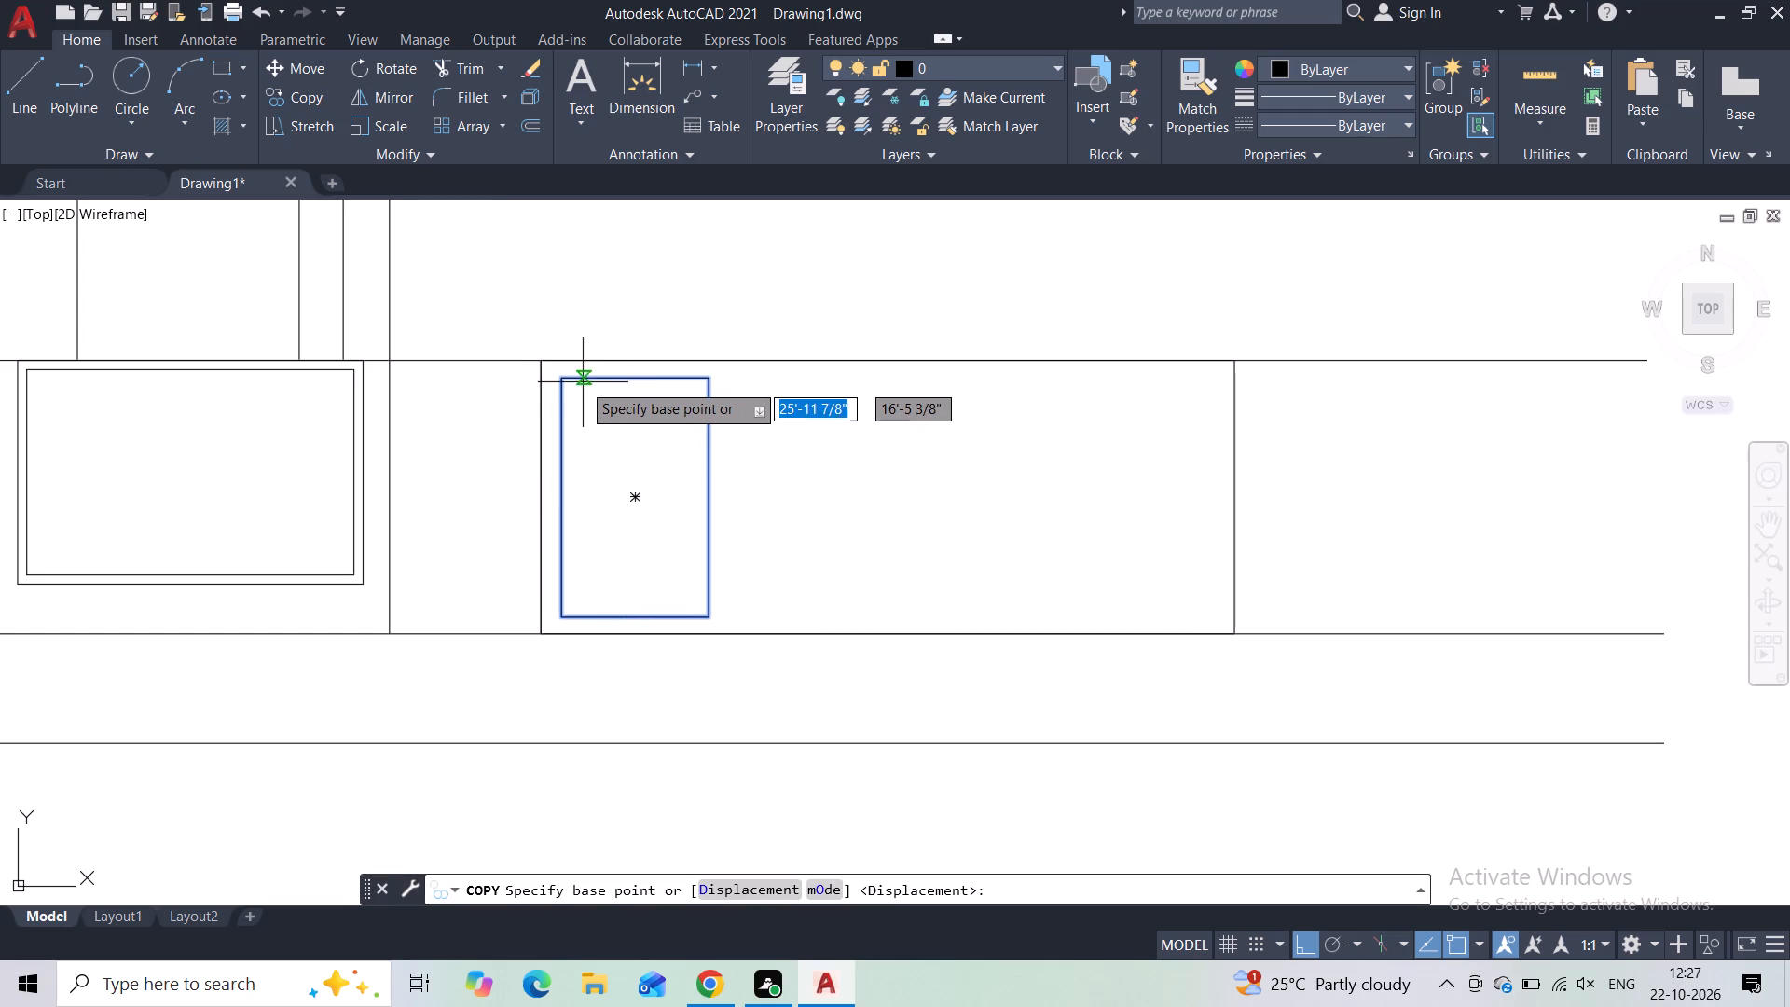
left_click(566, 382)
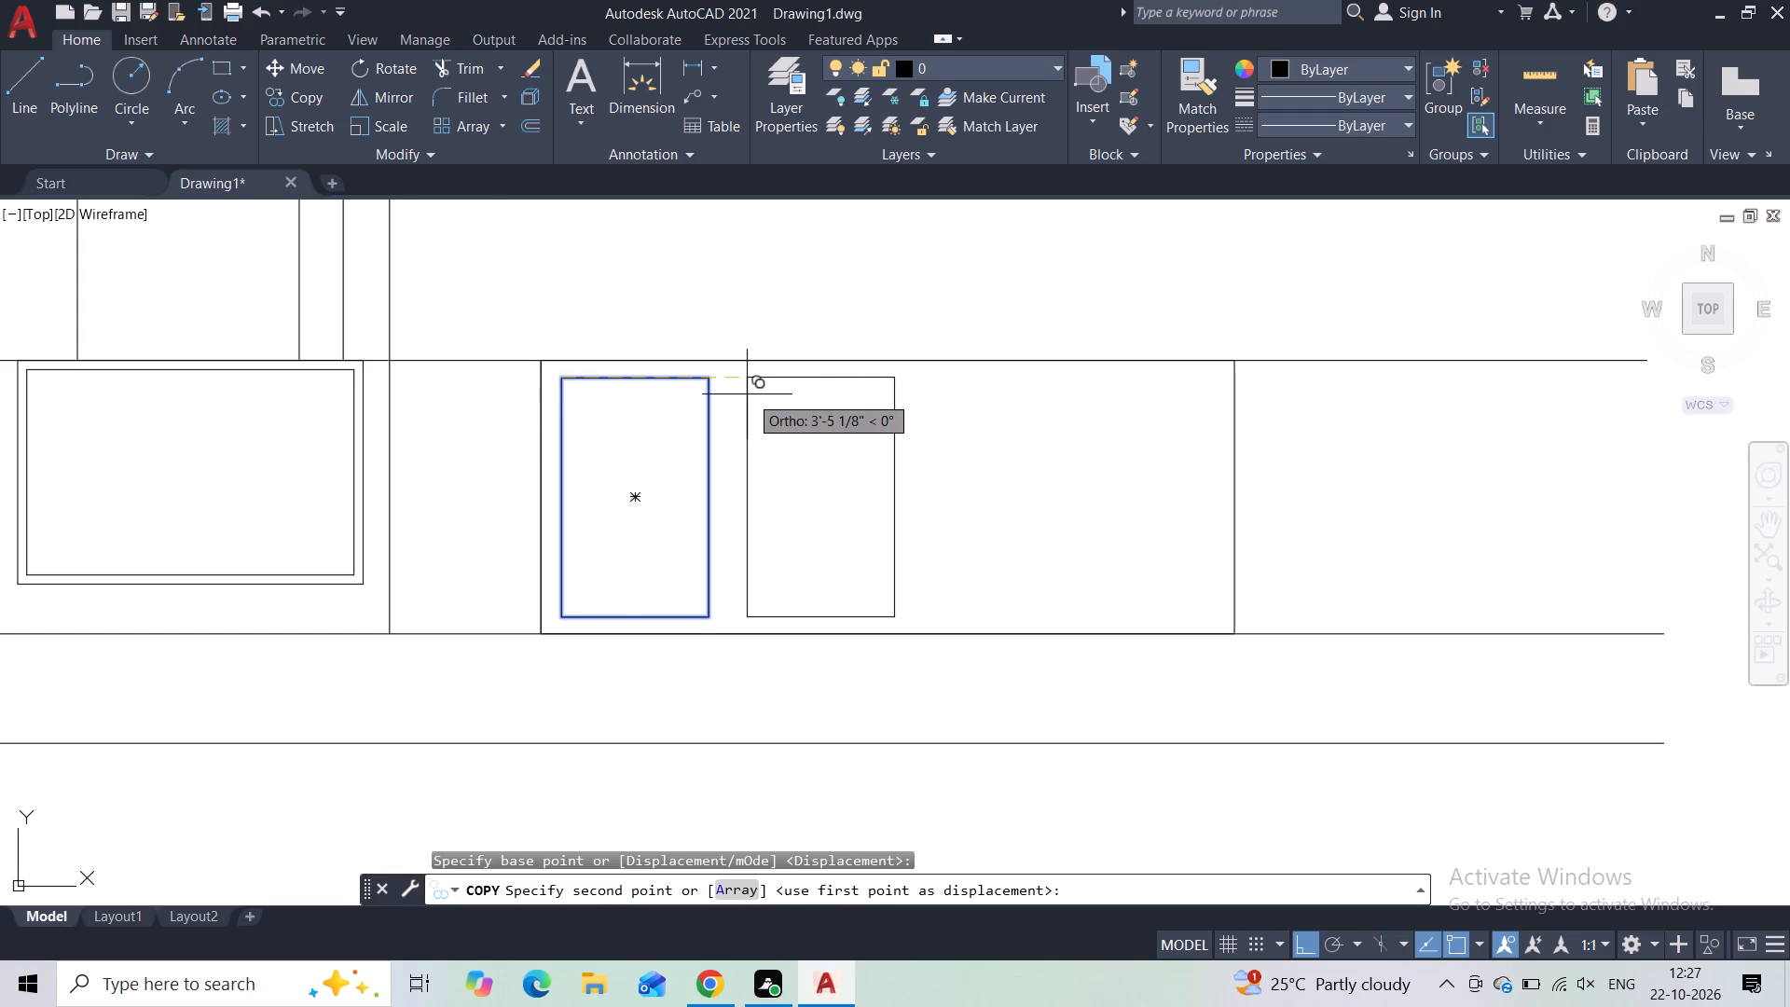
left_click(730, 394)
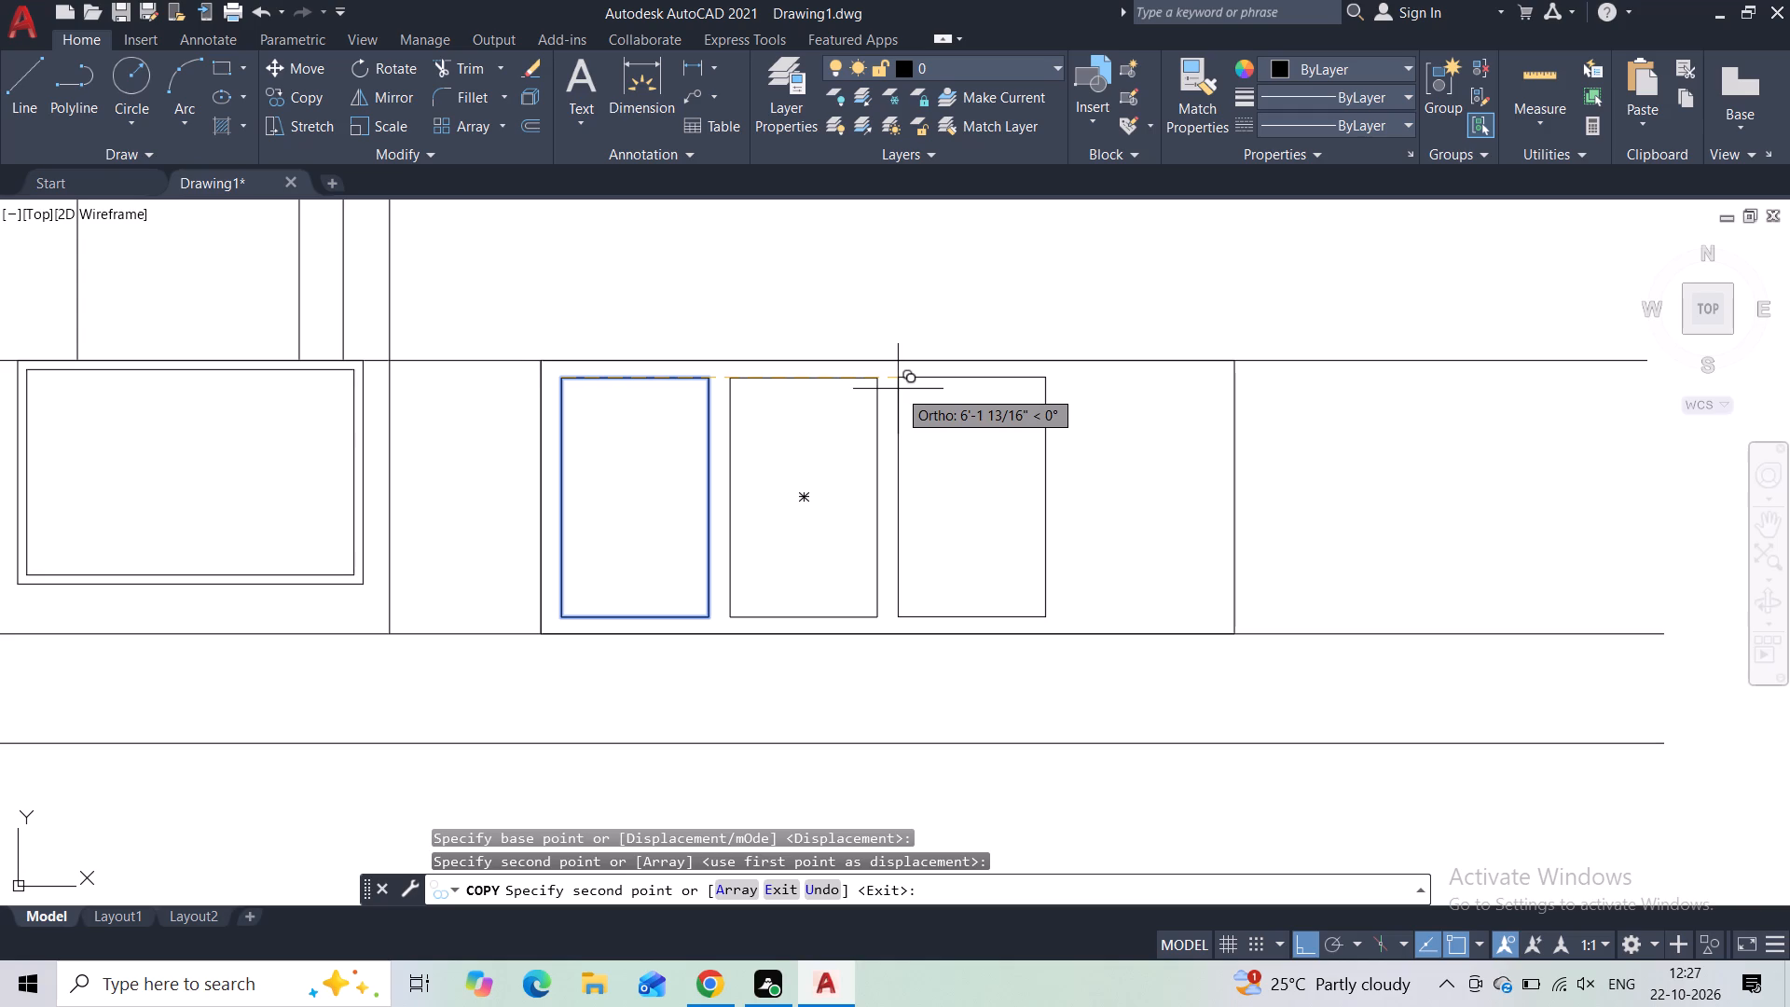
left_click(898, 389)
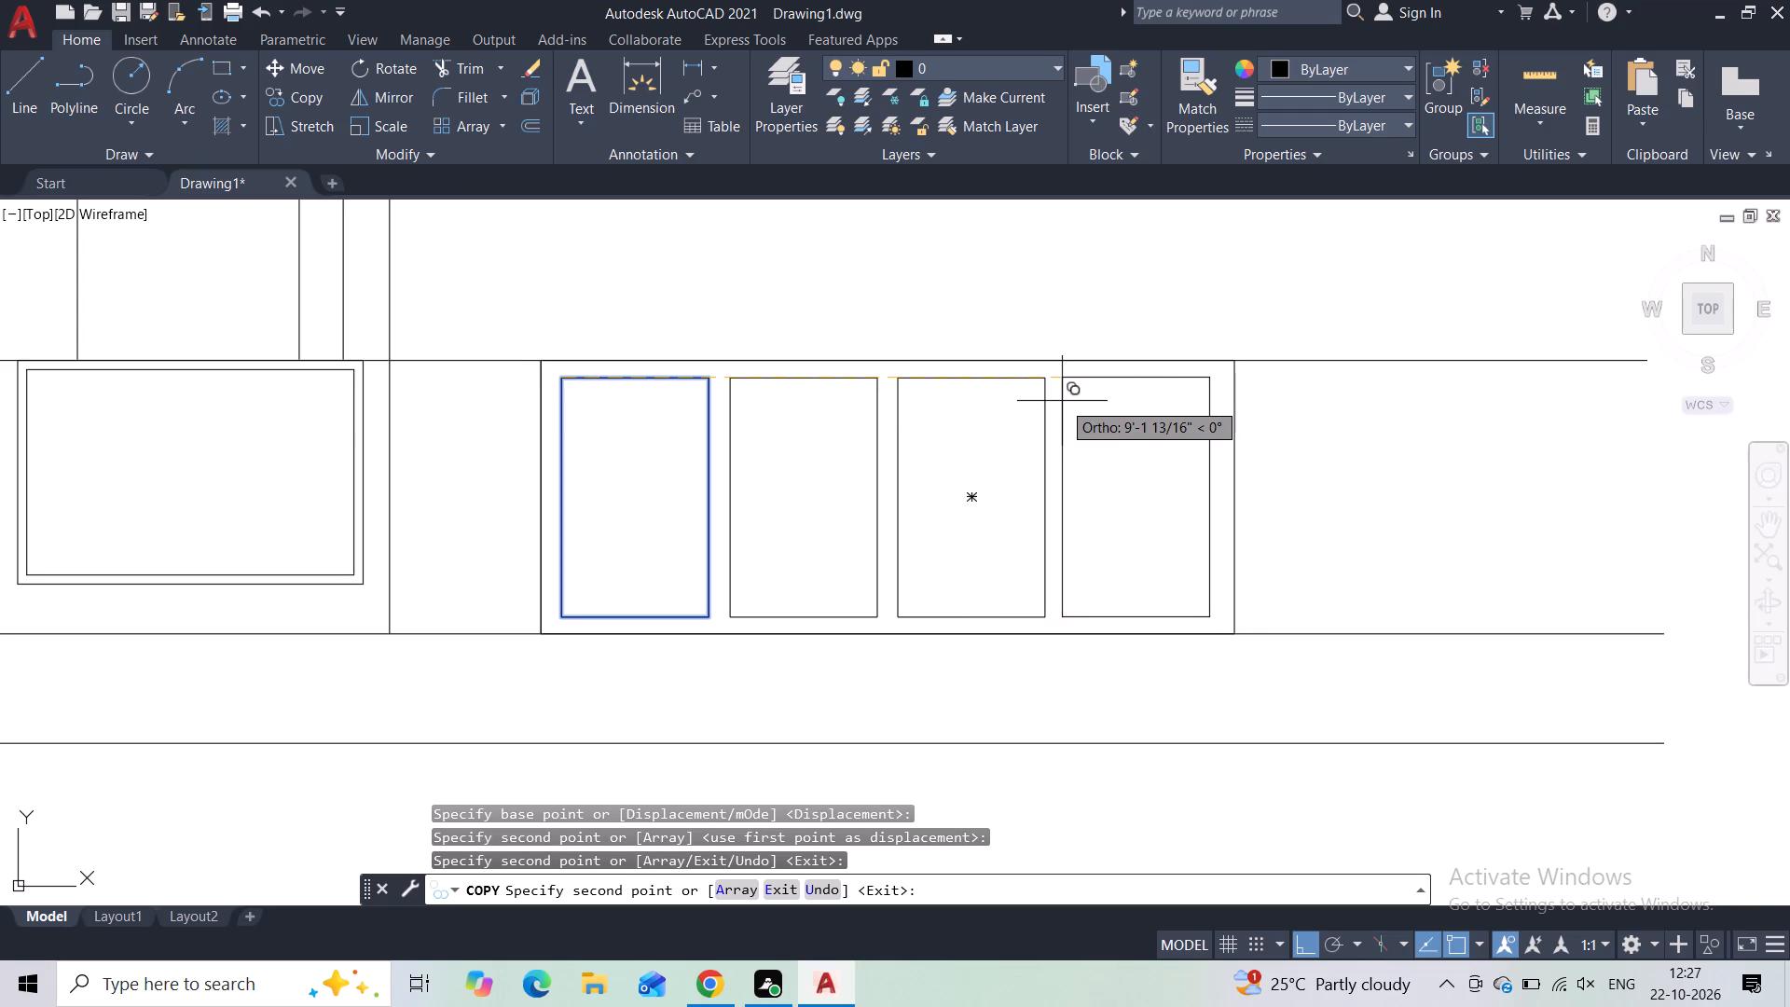
left_click(1065, 403)
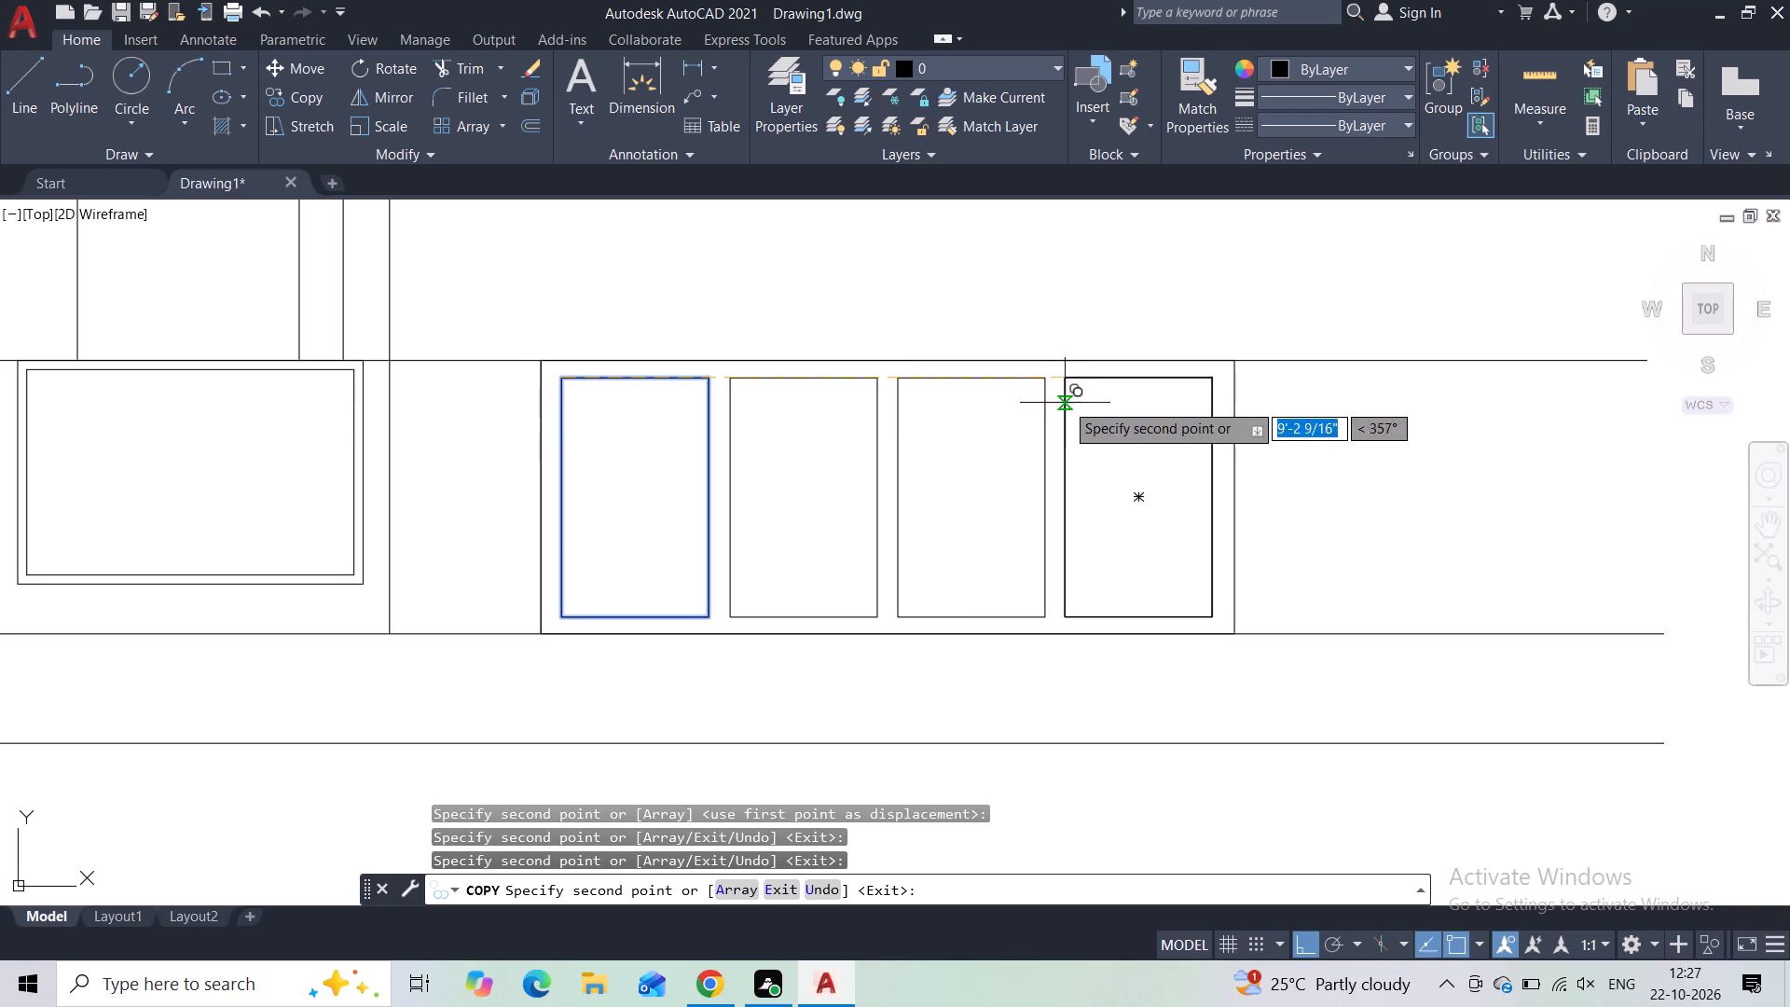
key("Escape")
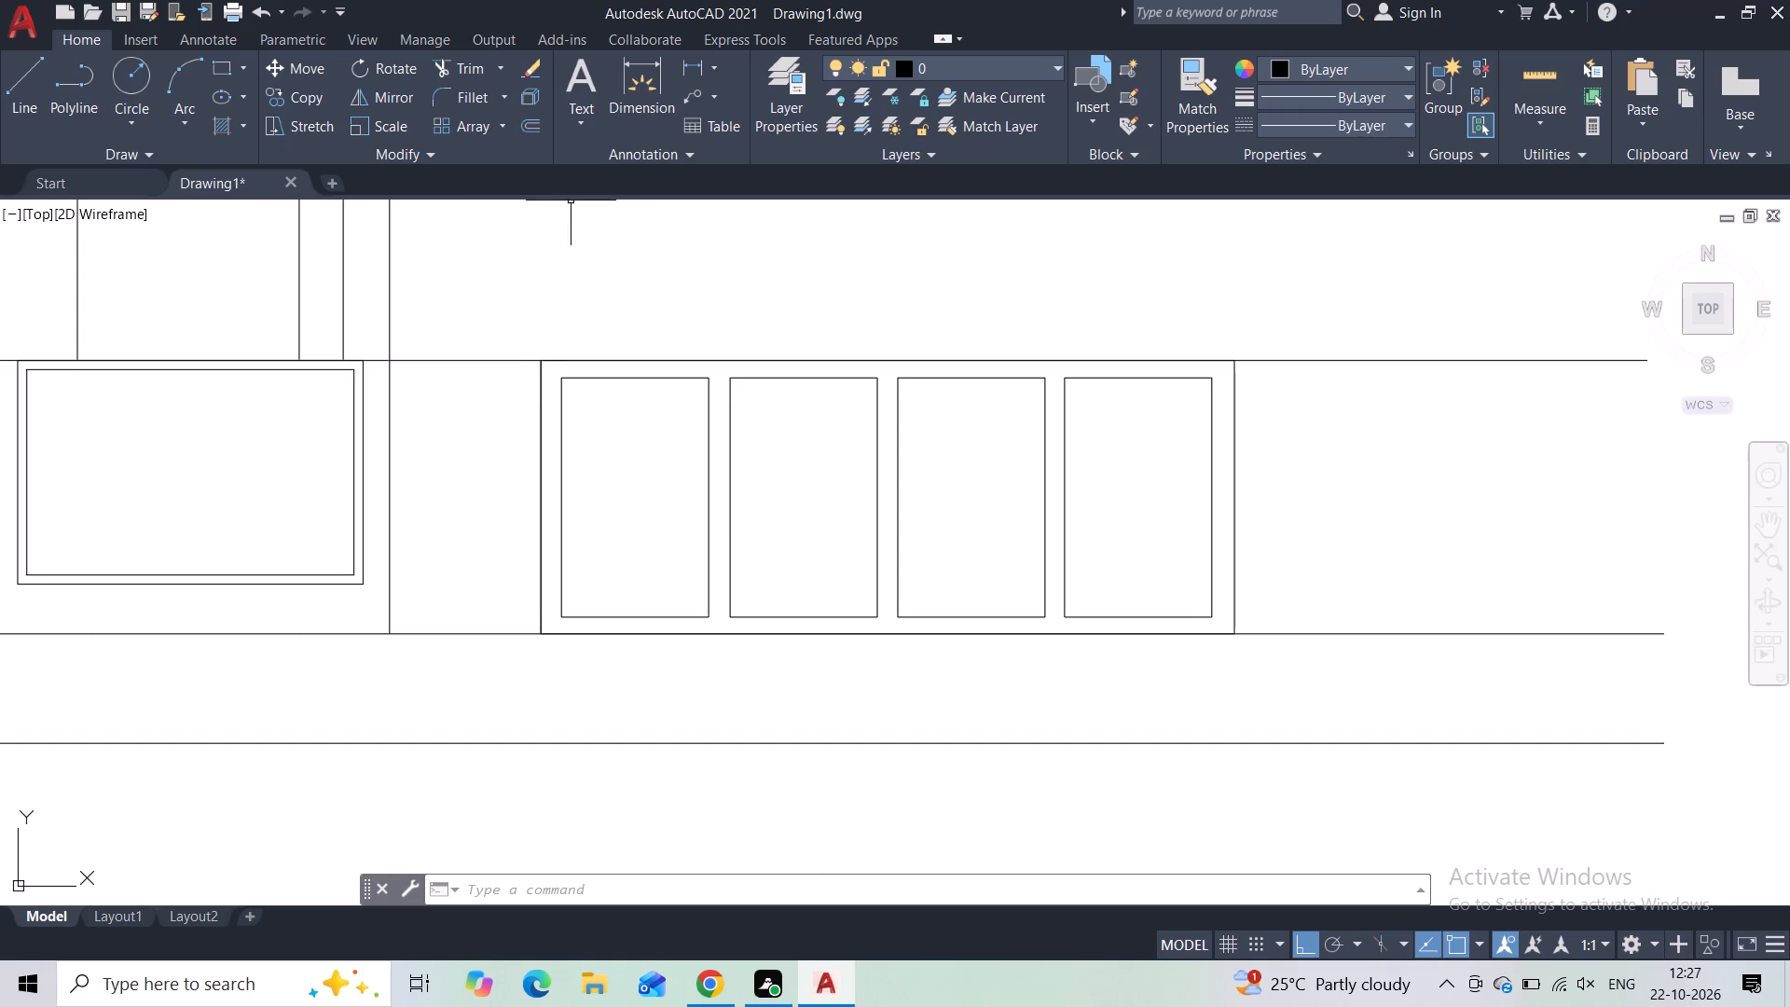
Draw a horizontal line across the full width of the first panel, a little below its top edge.
left_click(30, 111)
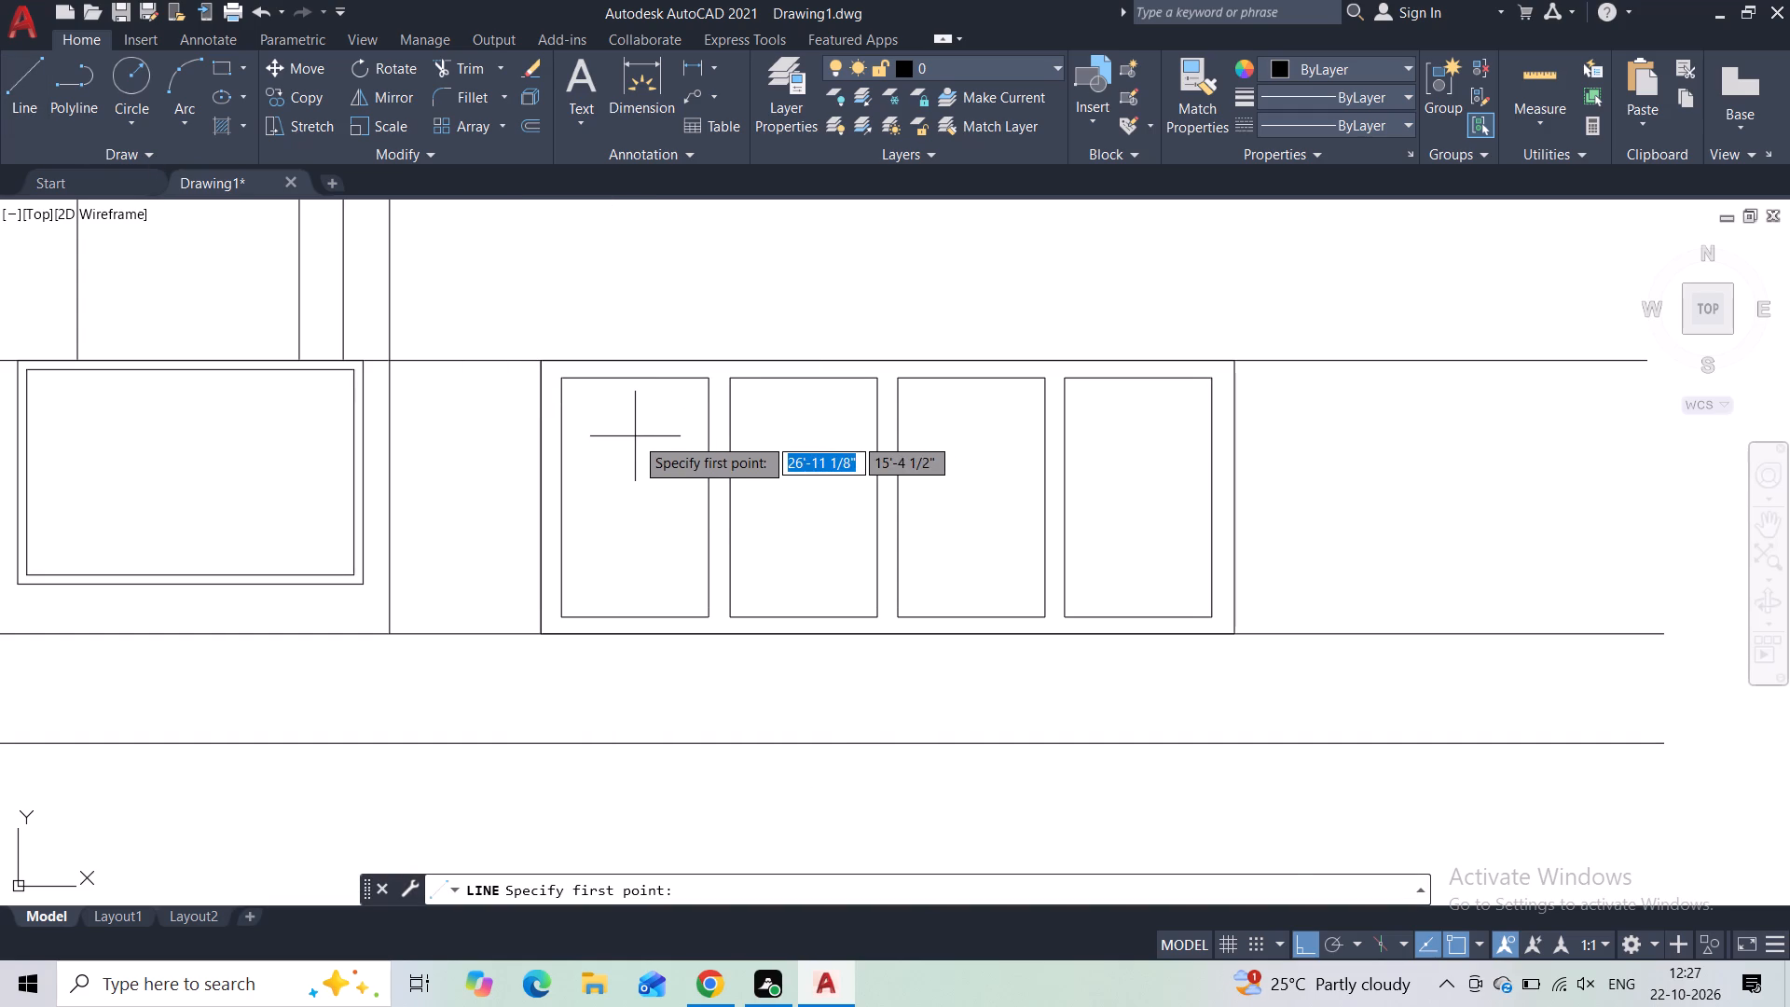
scroll(635, 436, "up", 2)
left_click(442, 355)
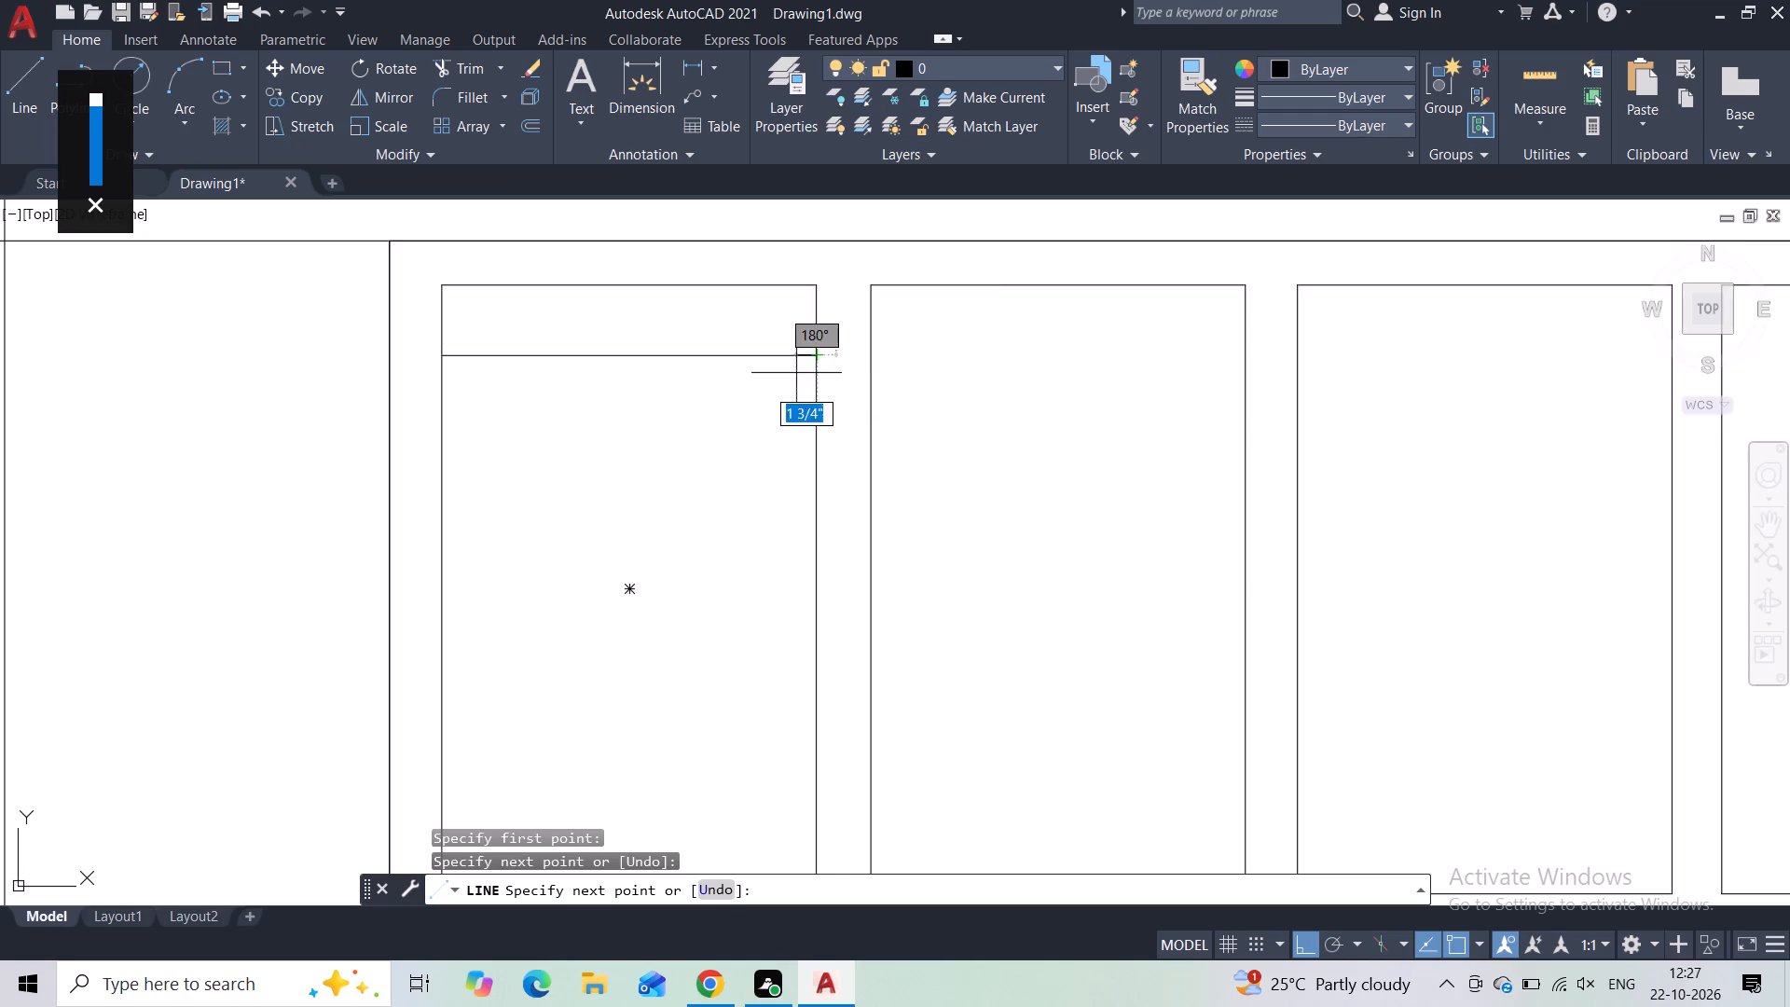
key("Escape")
Offset the first panel's horizontal line 2" downward.
left_click_drag(752, 327, 752, 332)
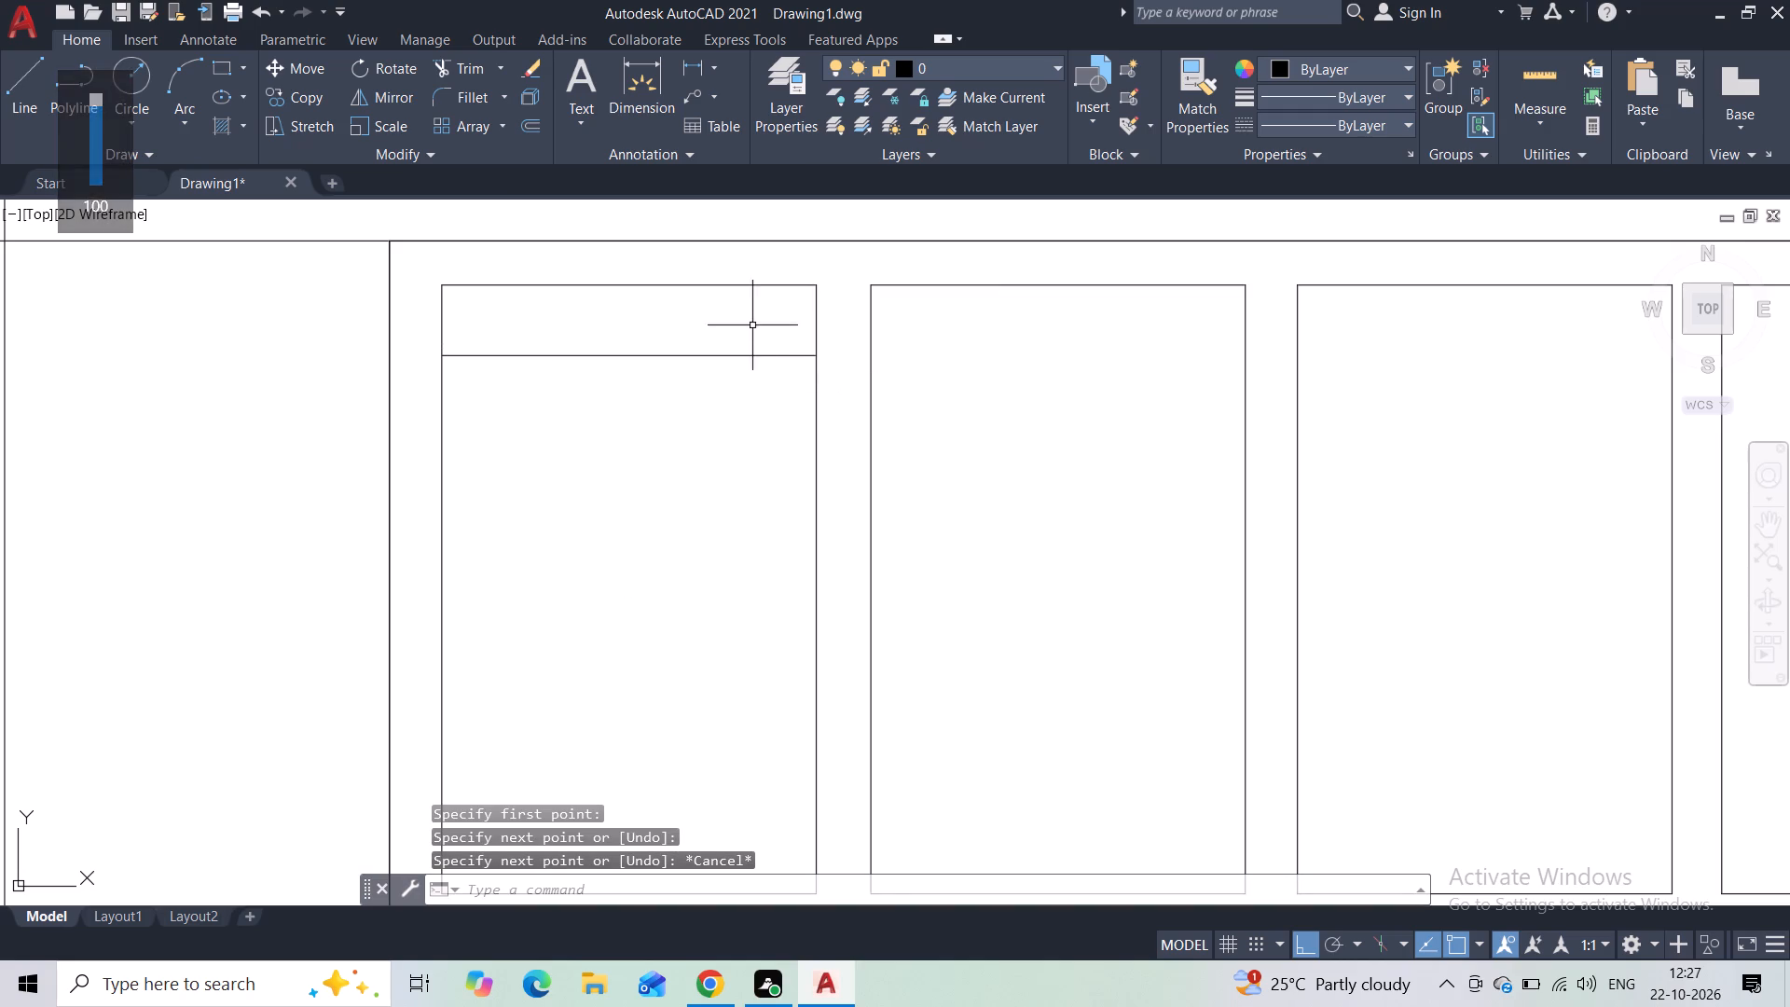
left_click_drag(752, 332, 752, 336)
left_click(712, 411)
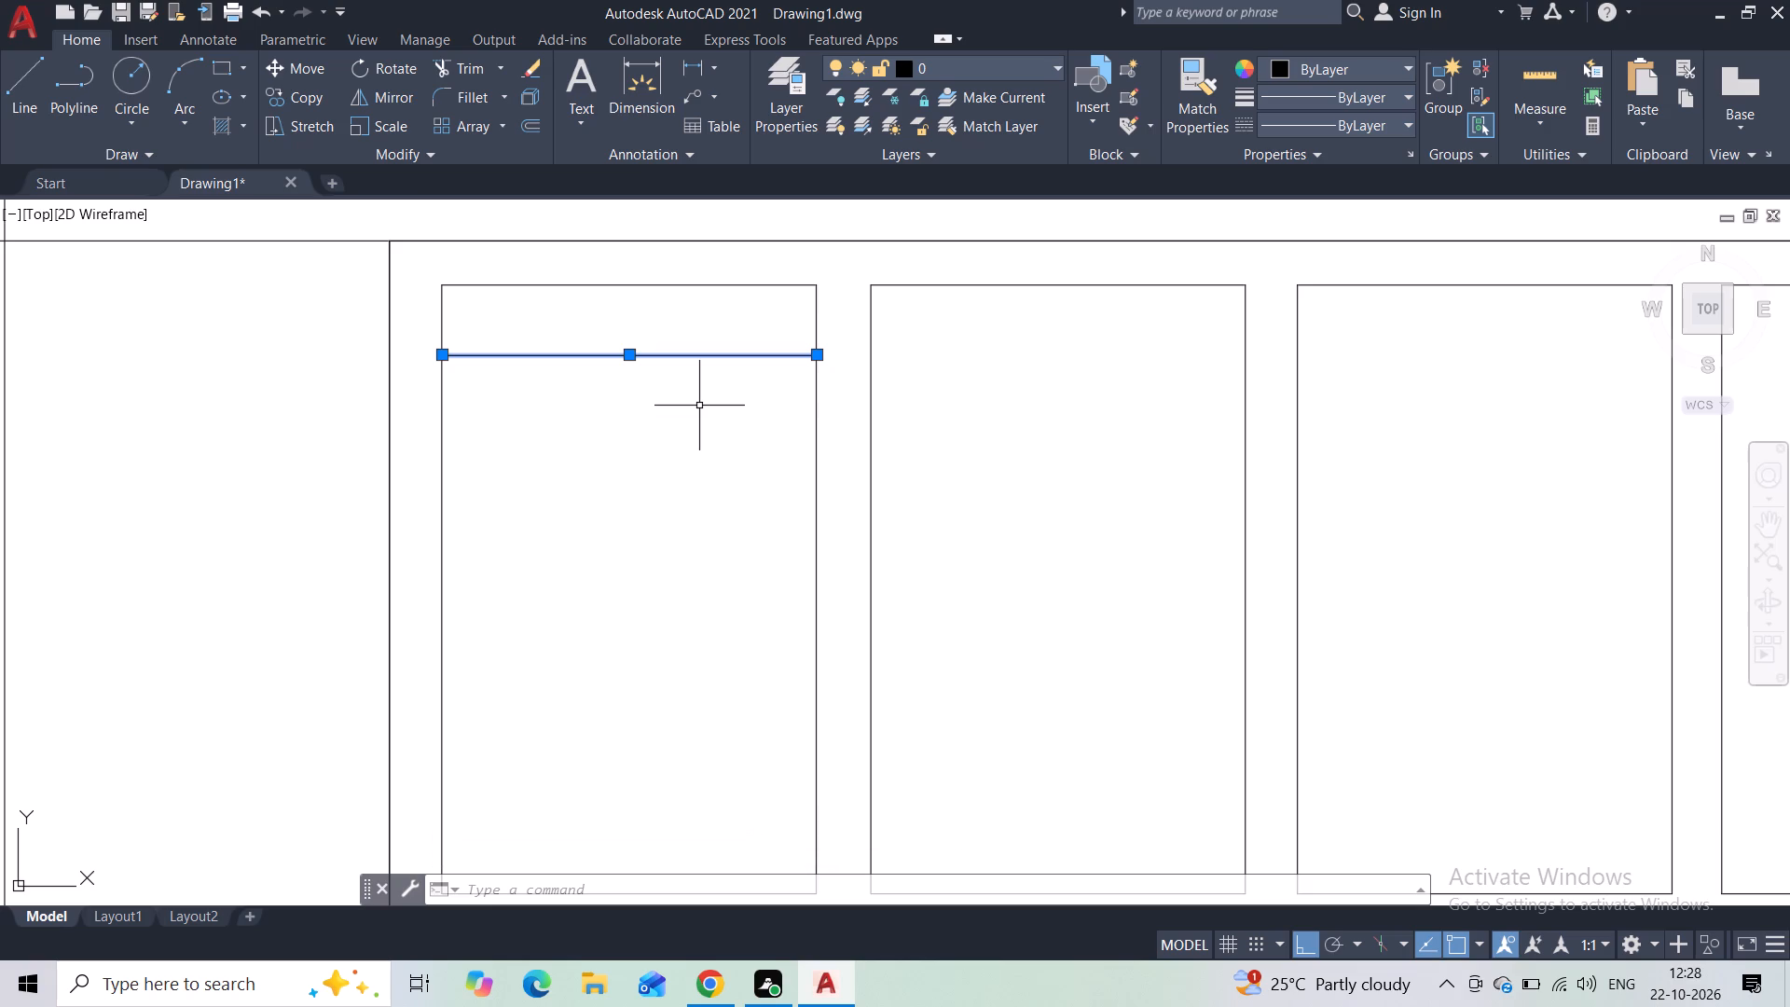
left_click(538, 127)
type("2\"")
key("Return")
left_click(584, 527)
scroll(584, 527, "down", 4)
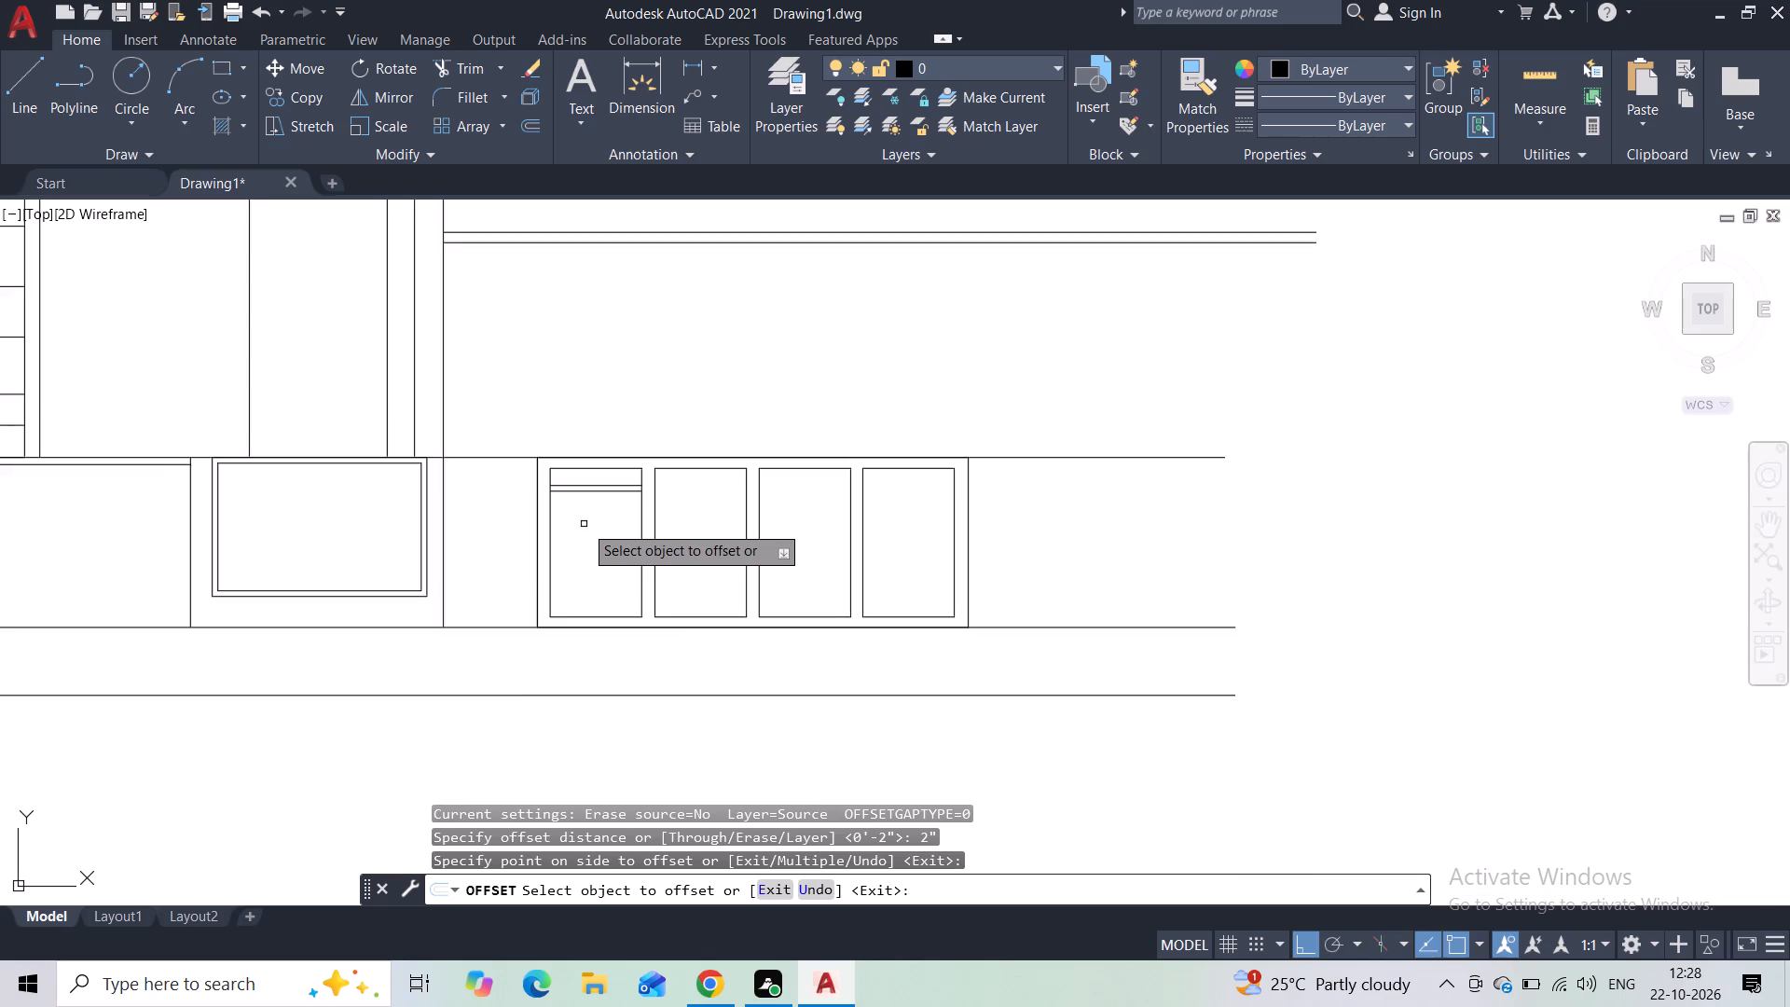
scroll(584, 522, "down", 4)
scroll(608, 471, "up", 1)
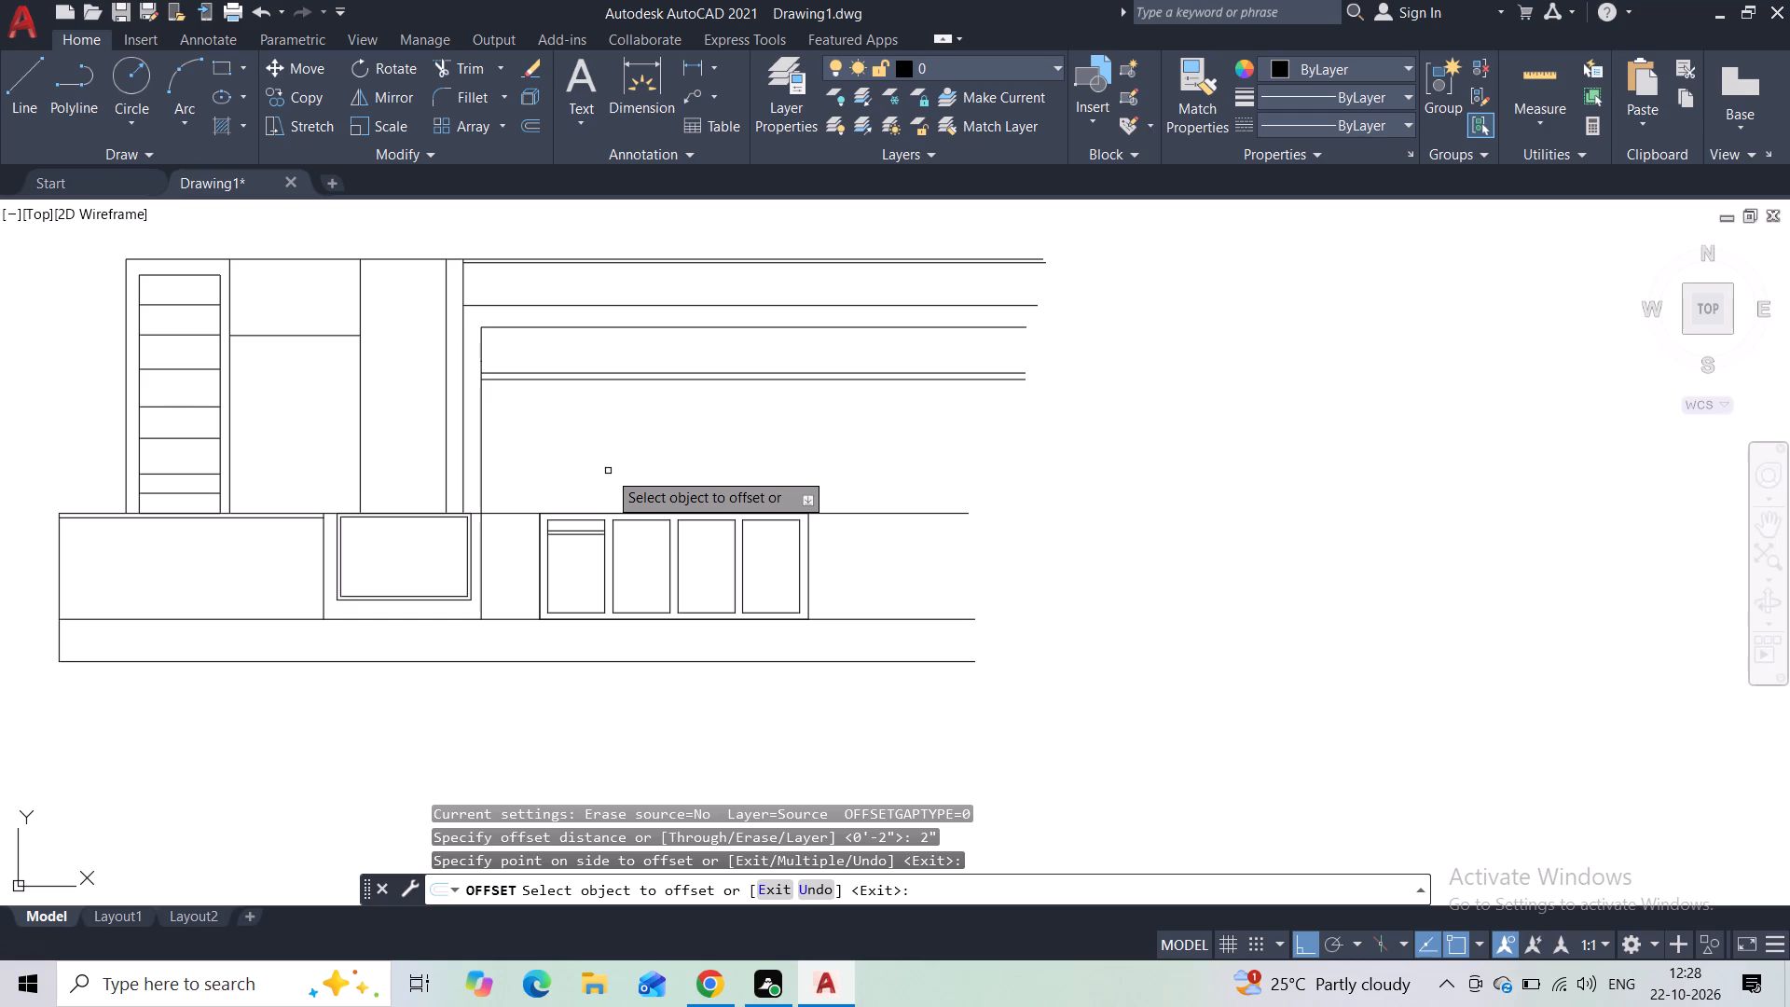
scroll(566, 532, "up", 1)
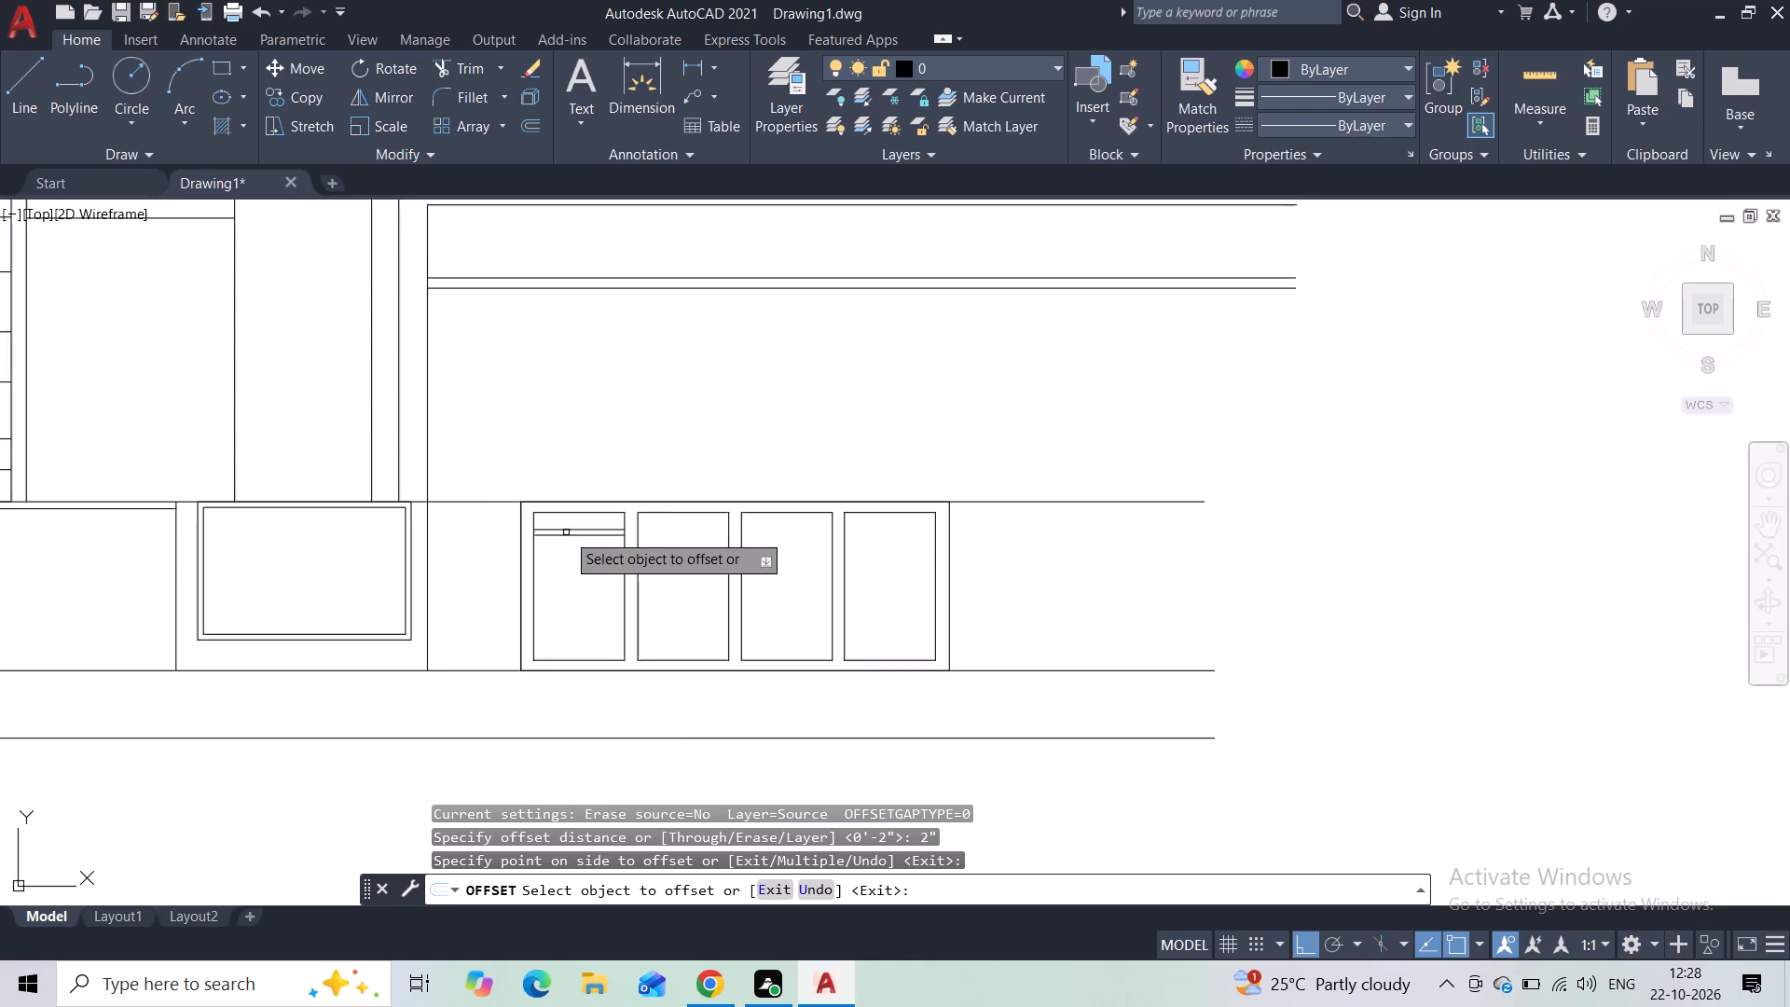
scroll(566, 532, "up", 1)
key("Escape")
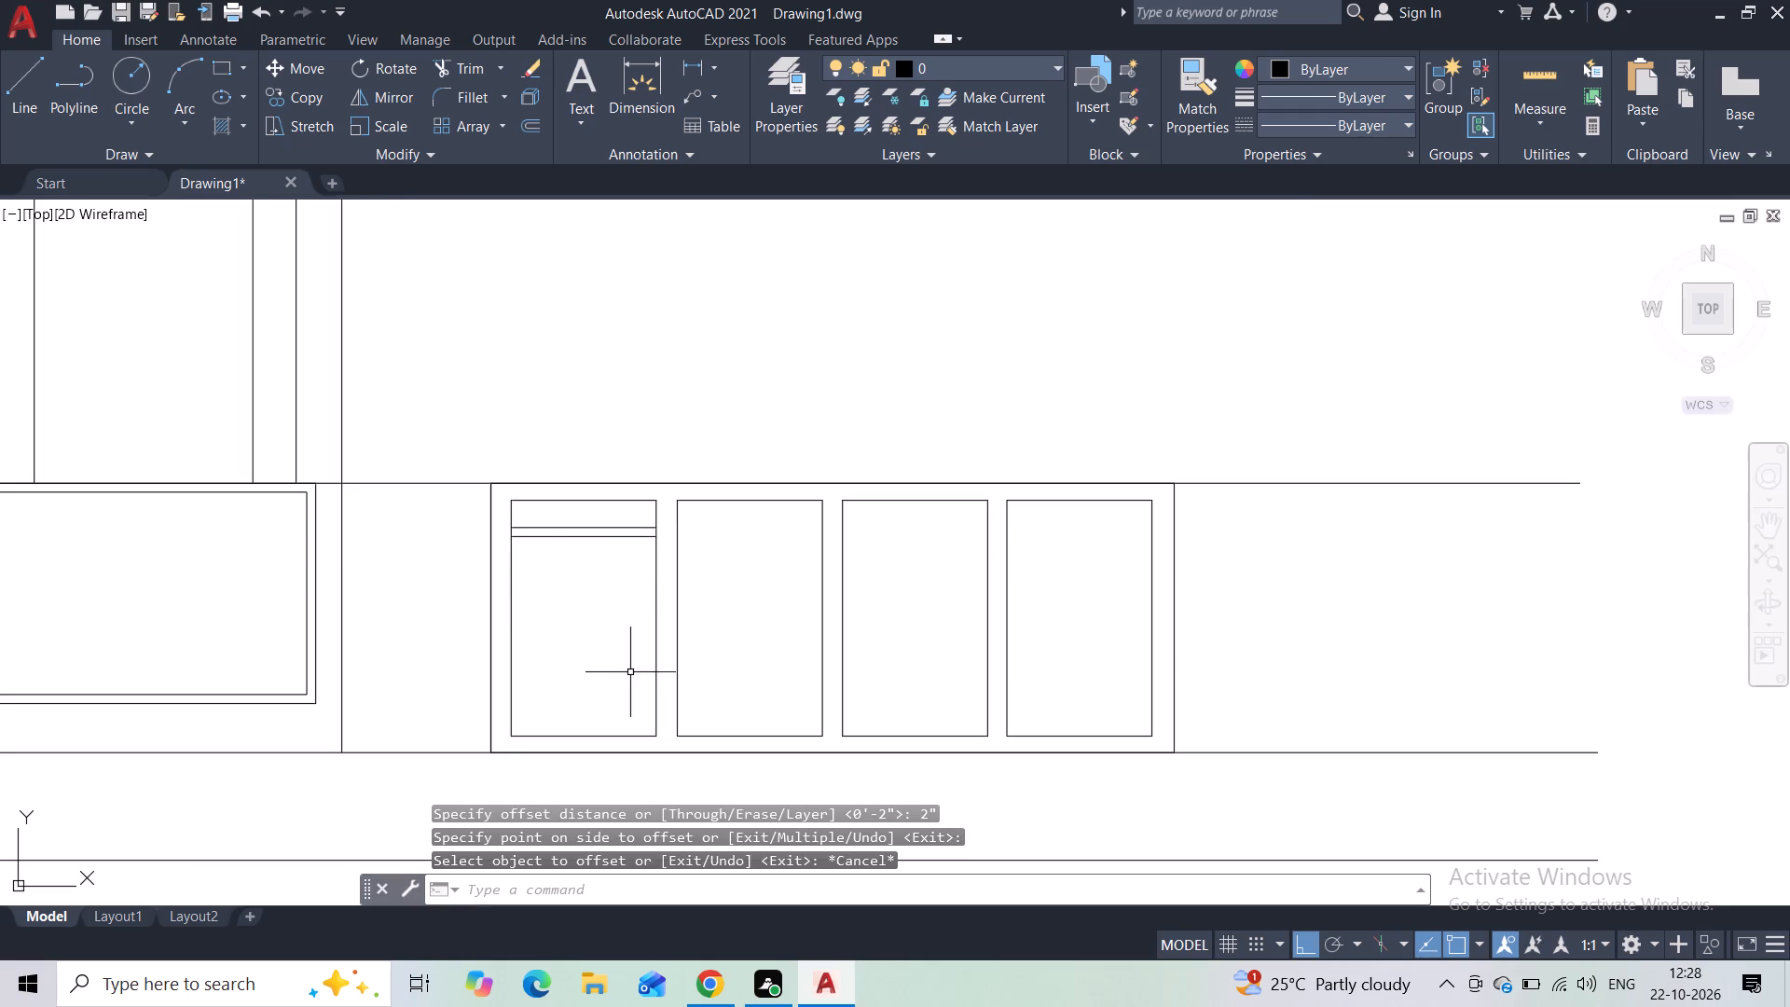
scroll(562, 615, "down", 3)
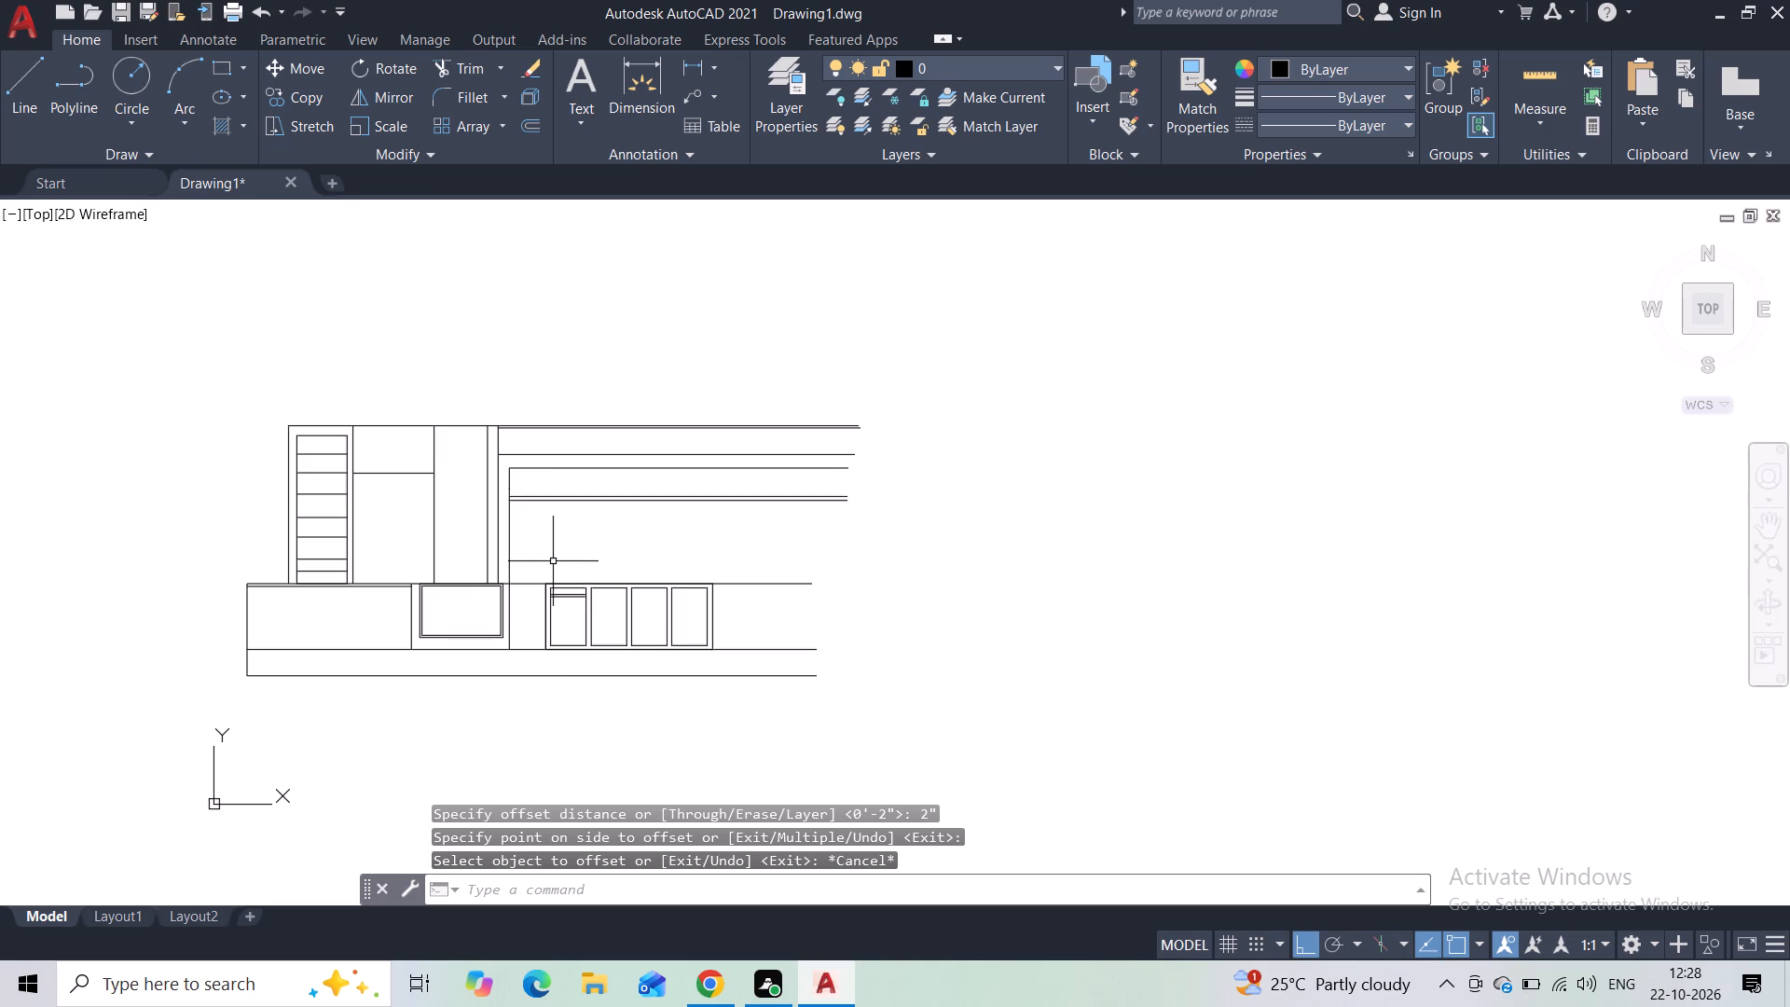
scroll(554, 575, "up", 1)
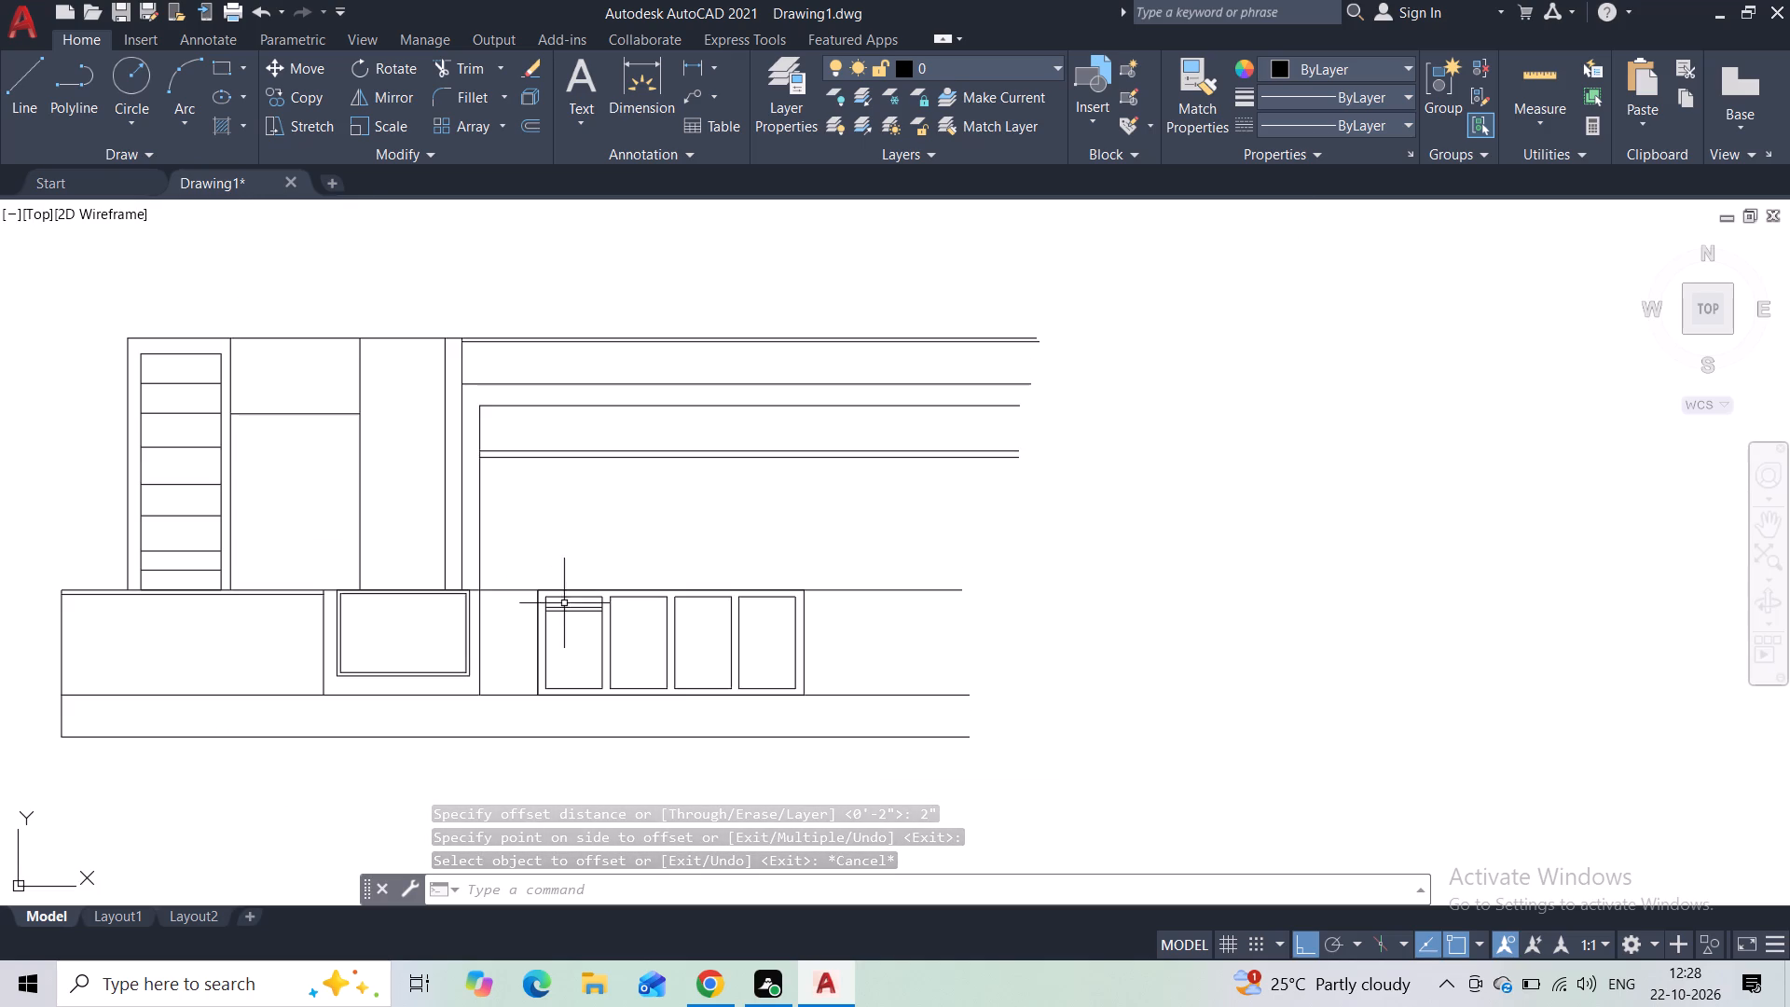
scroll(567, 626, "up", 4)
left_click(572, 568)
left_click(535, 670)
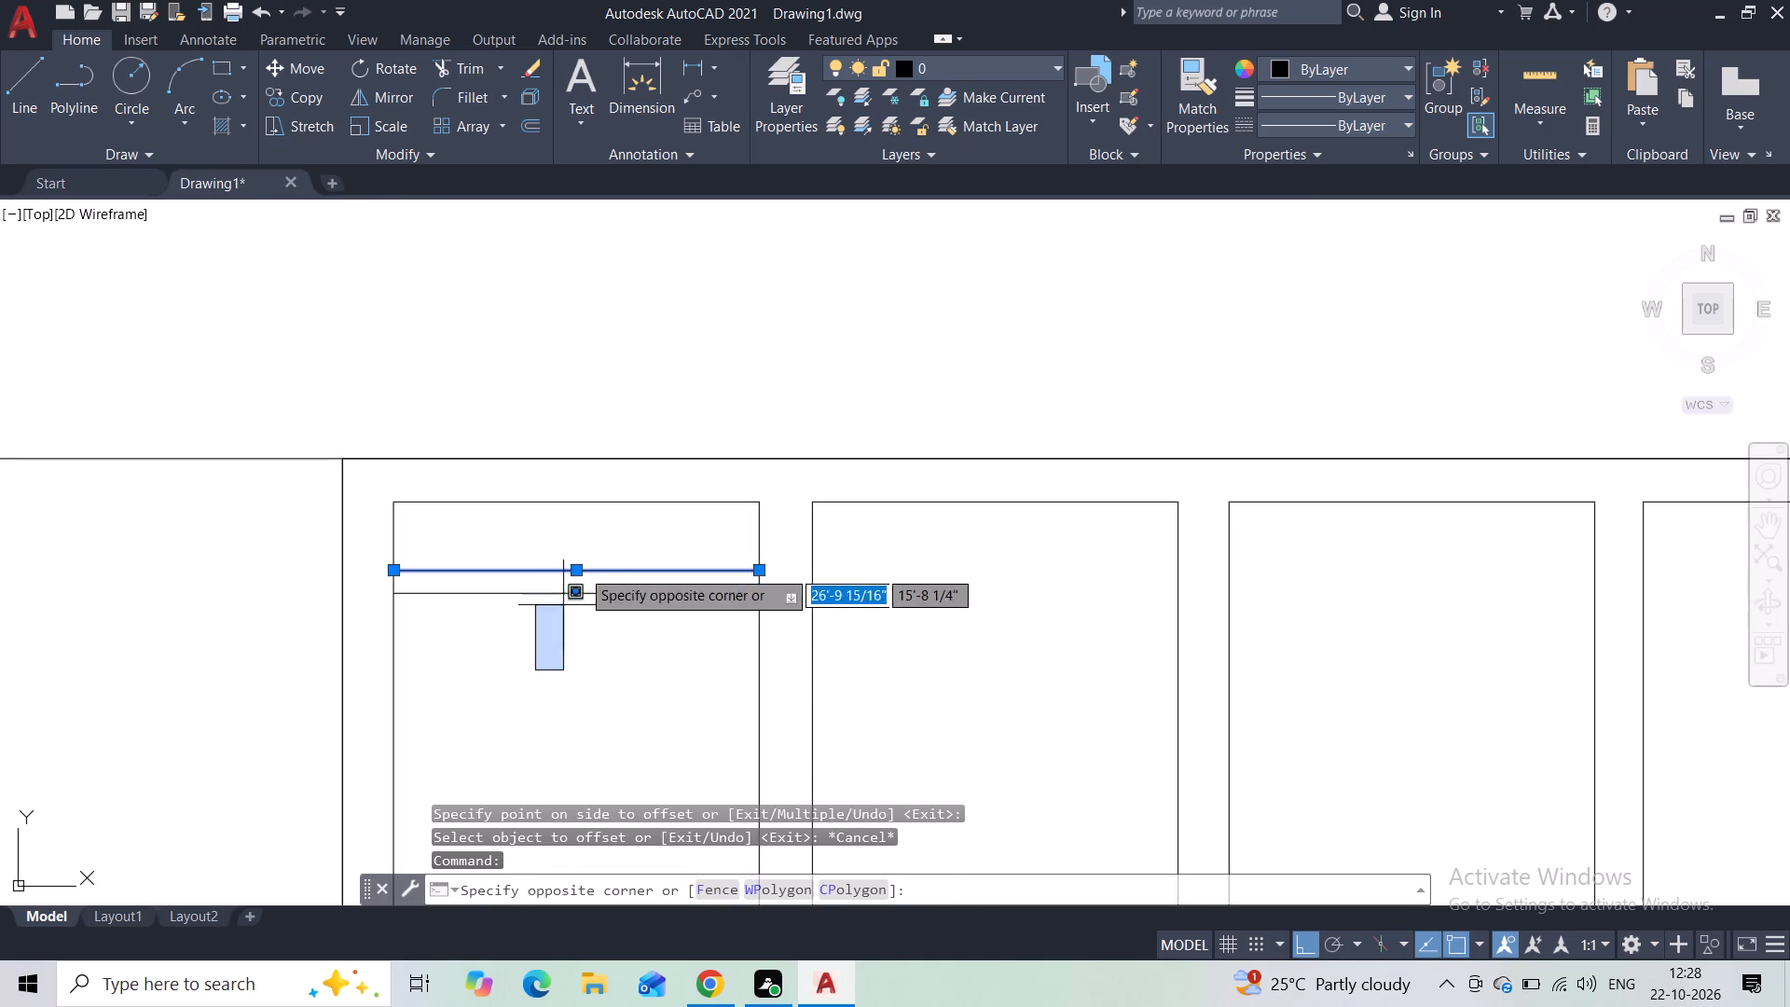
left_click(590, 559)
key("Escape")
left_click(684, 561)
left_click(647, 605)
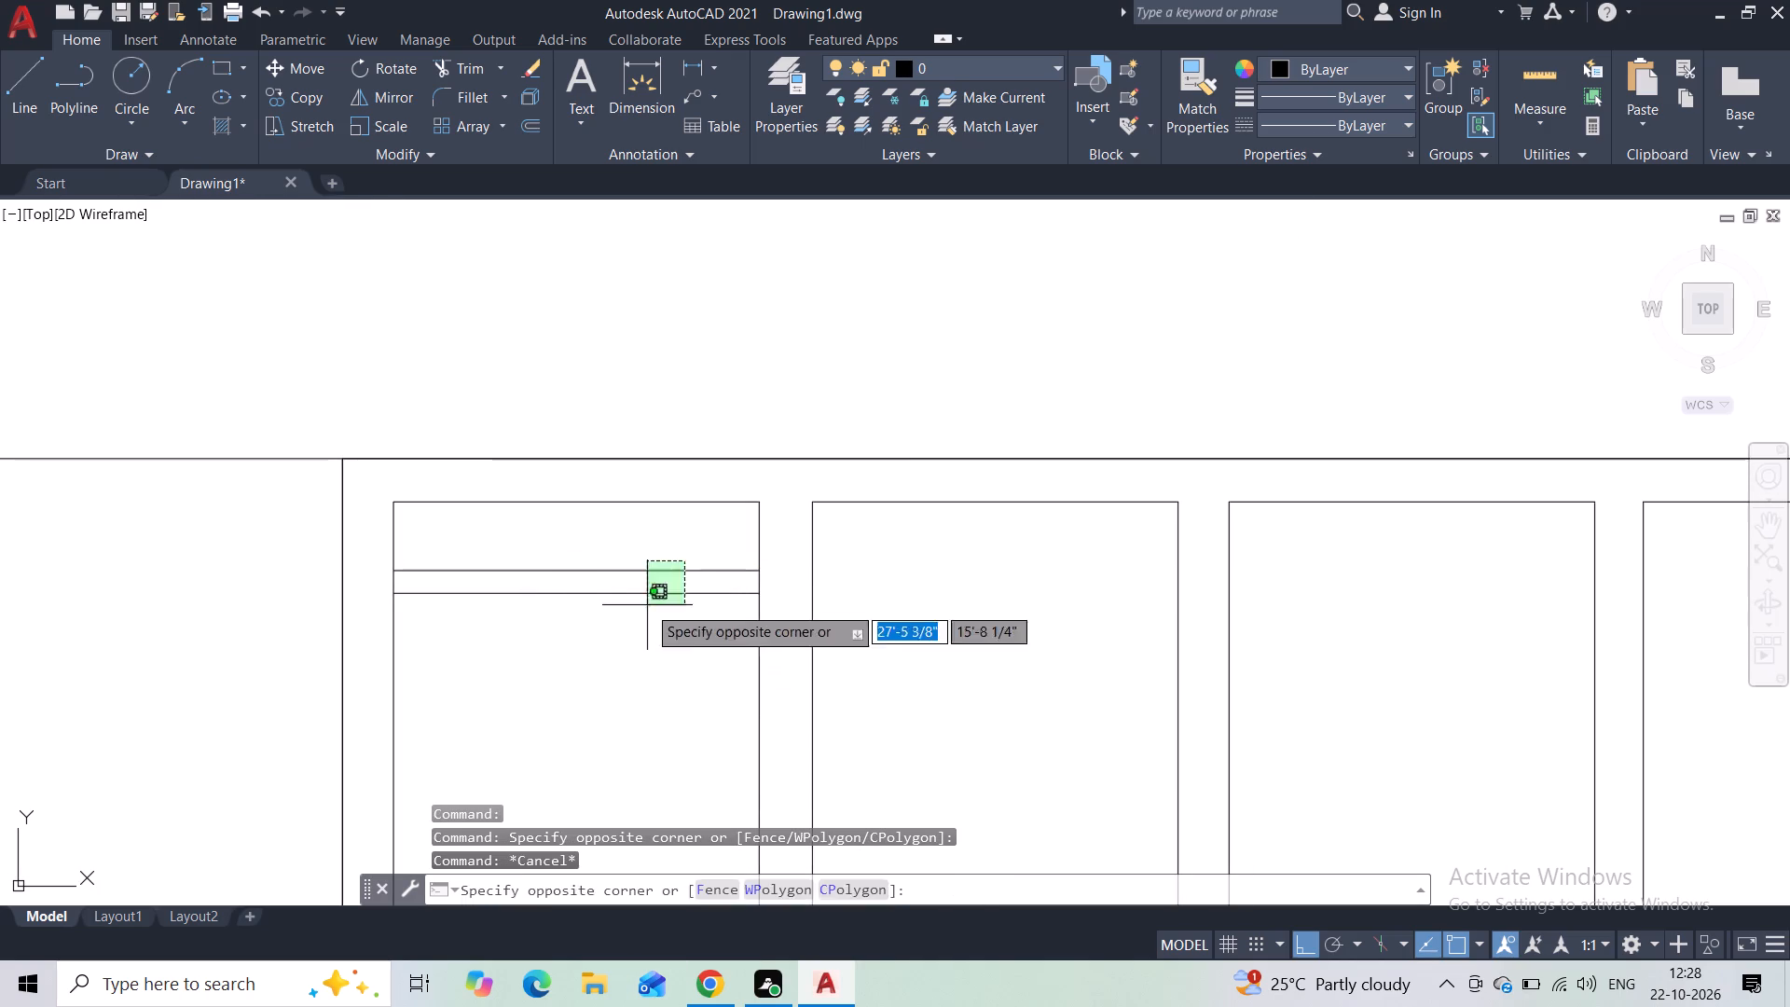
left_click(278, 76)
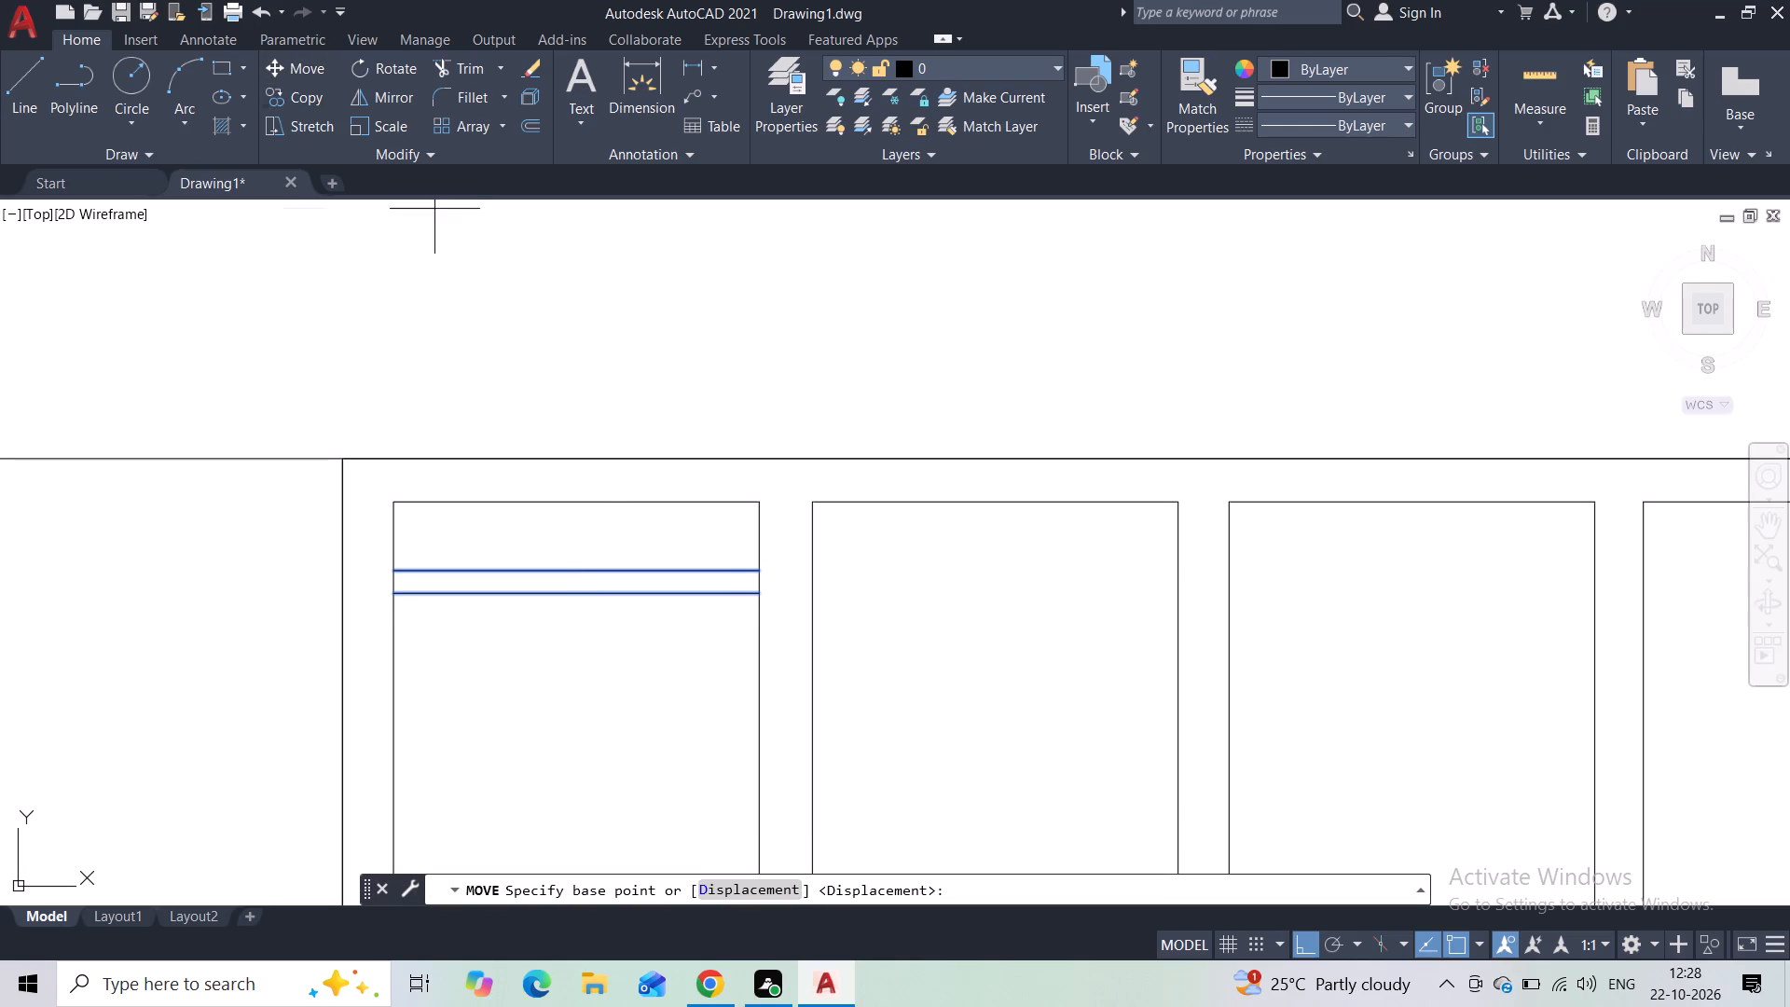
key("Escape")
Copy the first panel's pair of horizontal lines six times downward, about 6" to 8" apart, filling the panel's height.
left_click(488, 560)
left_click(465, 673)
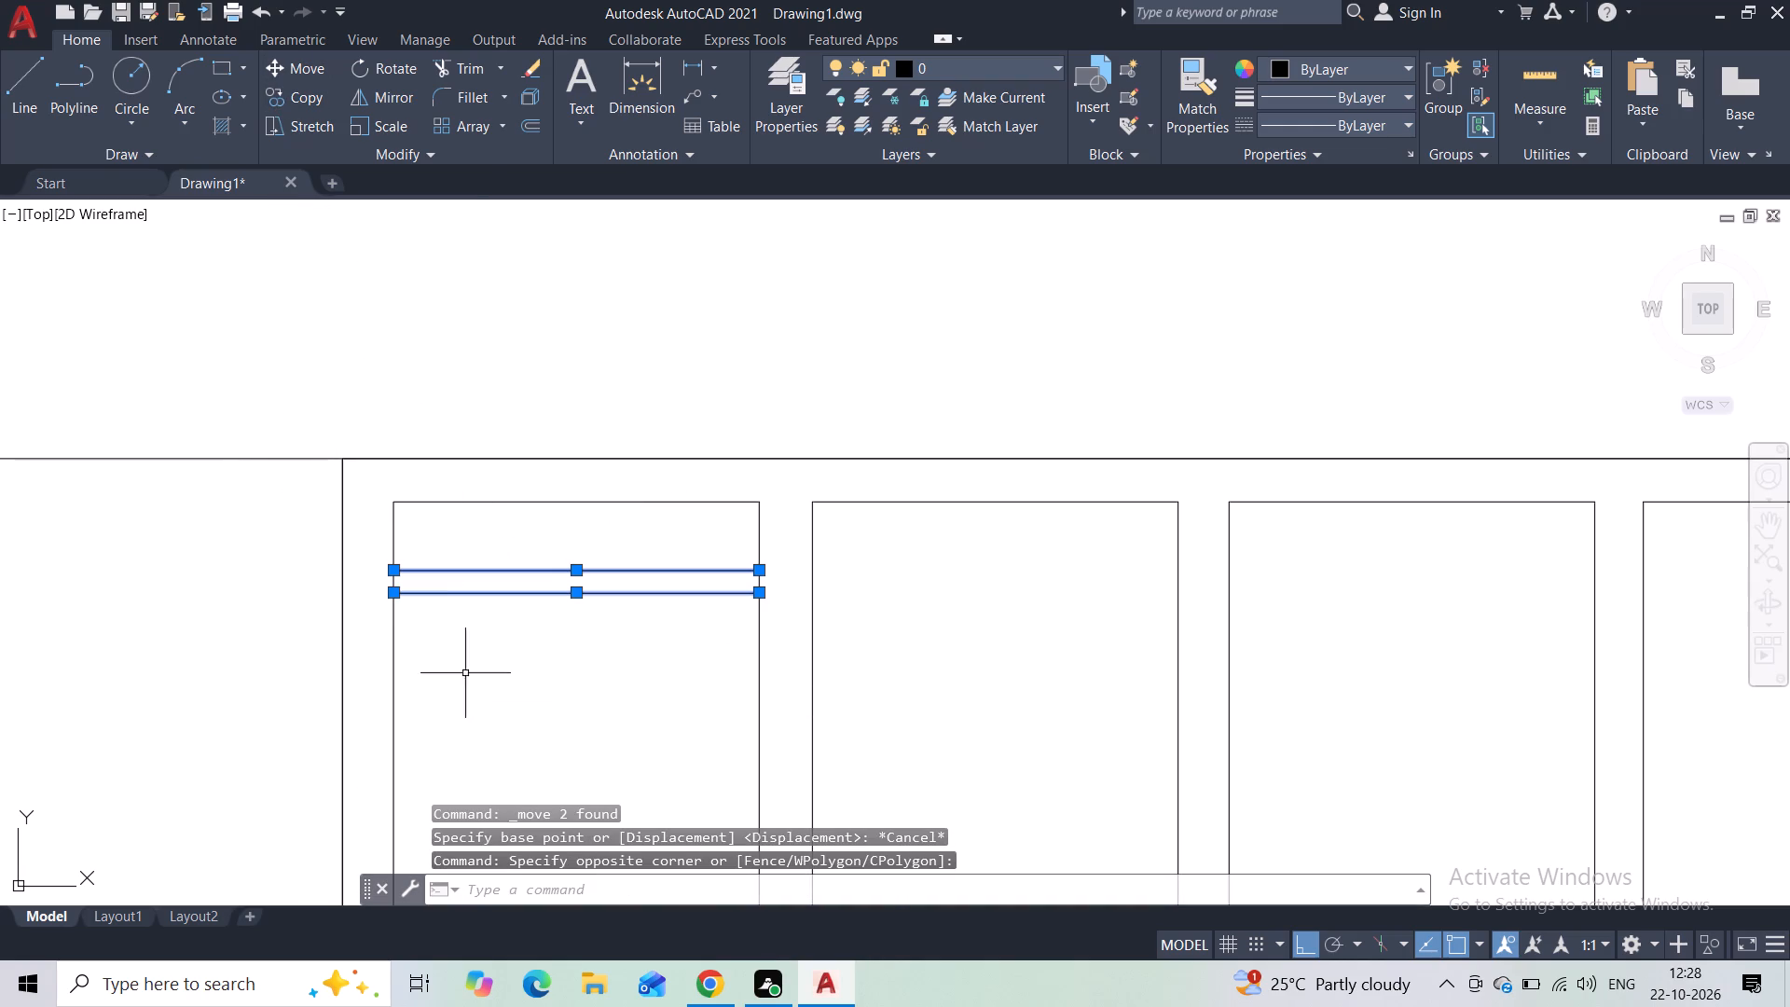
left_click(294, 100)
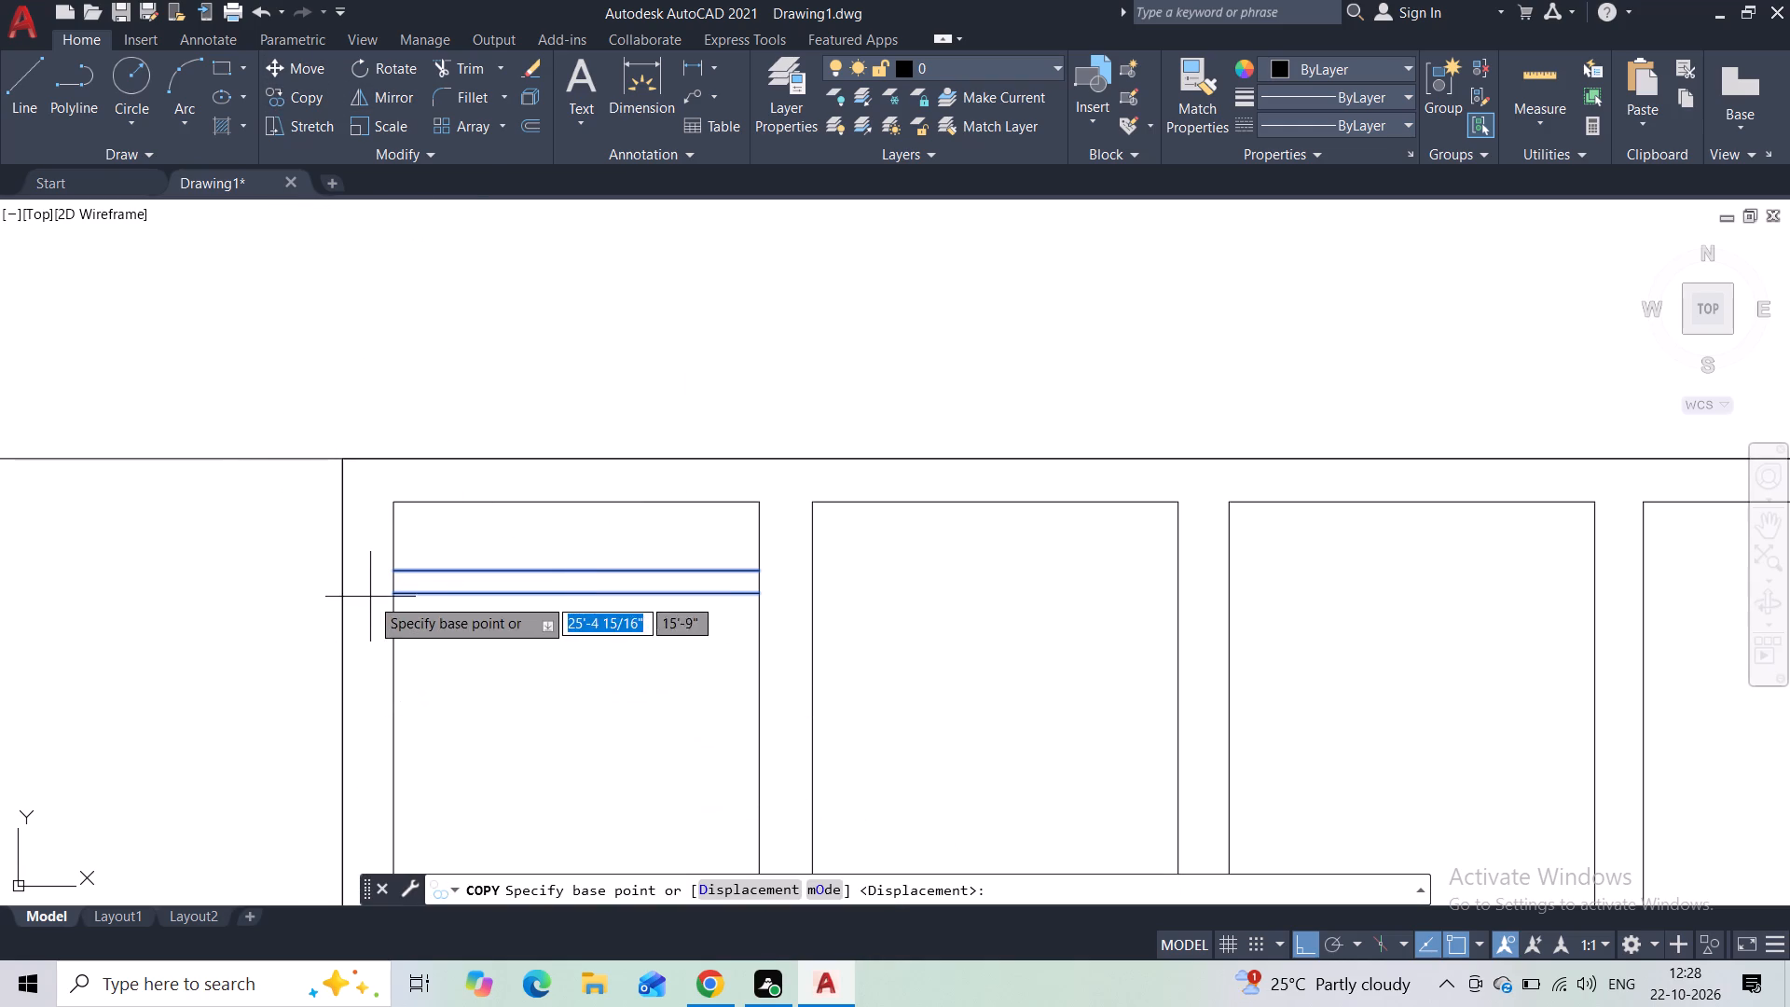
left_click(391, 599)
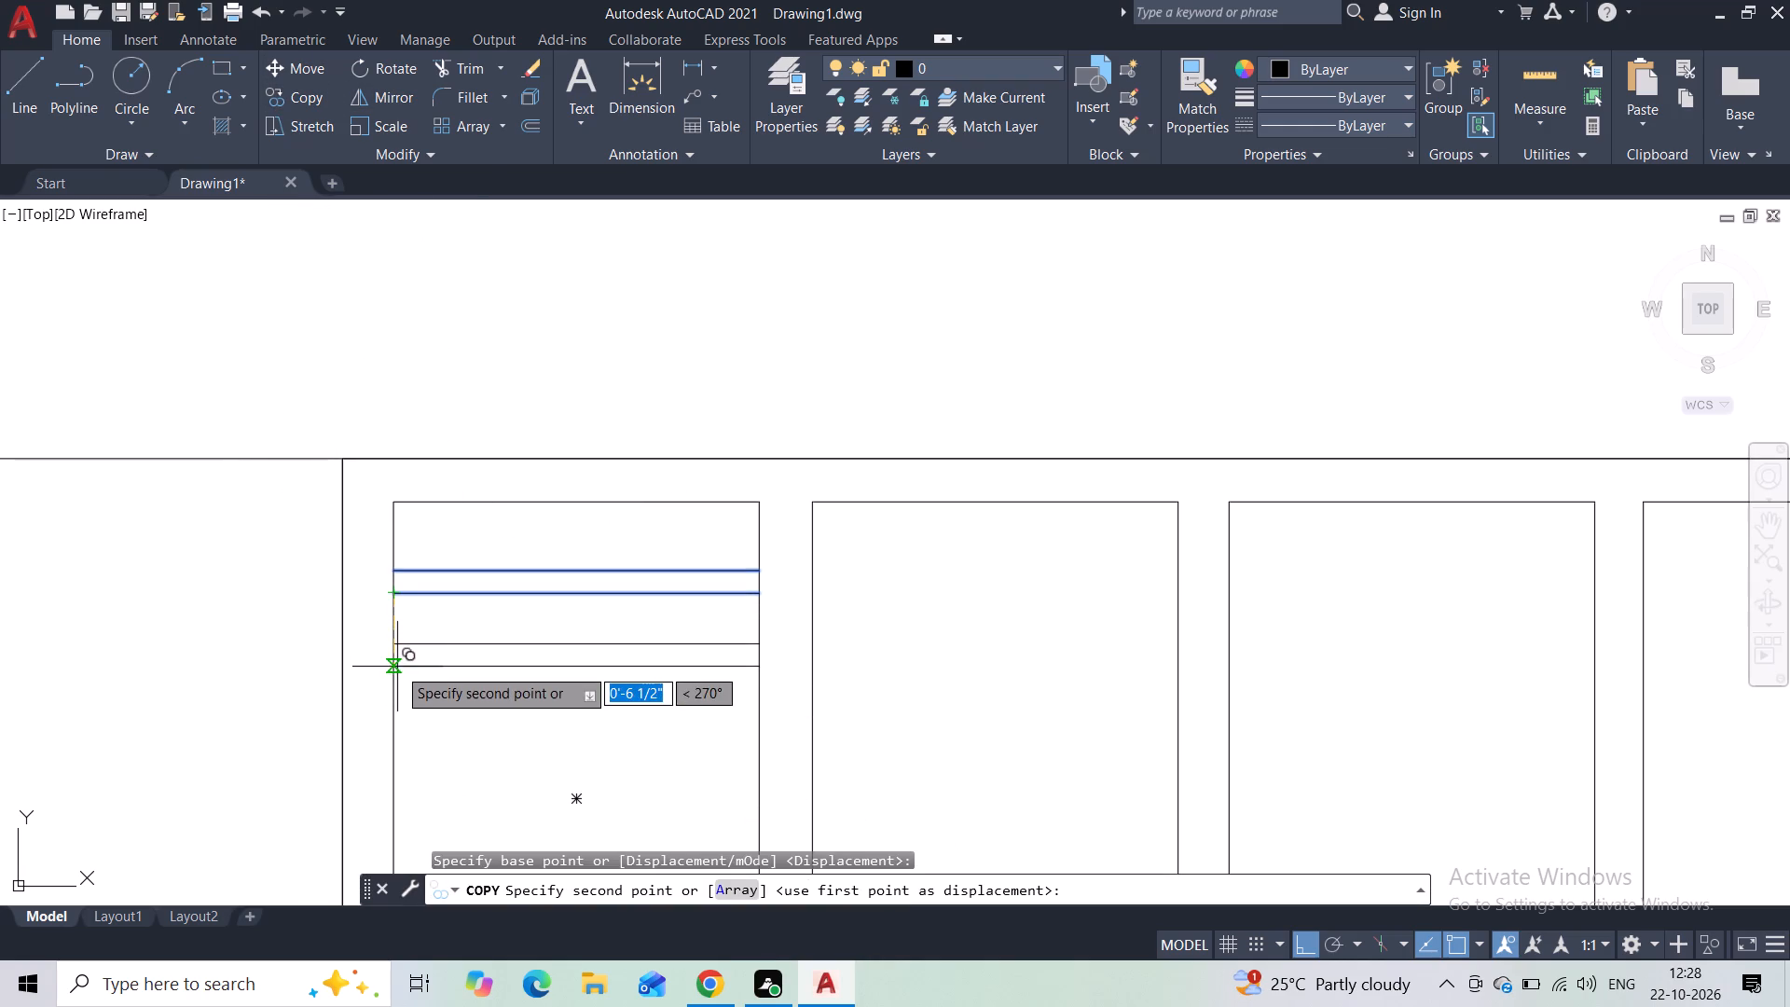
left_click(397, 667)
middle_click_drag(415, 793, 428, 587)
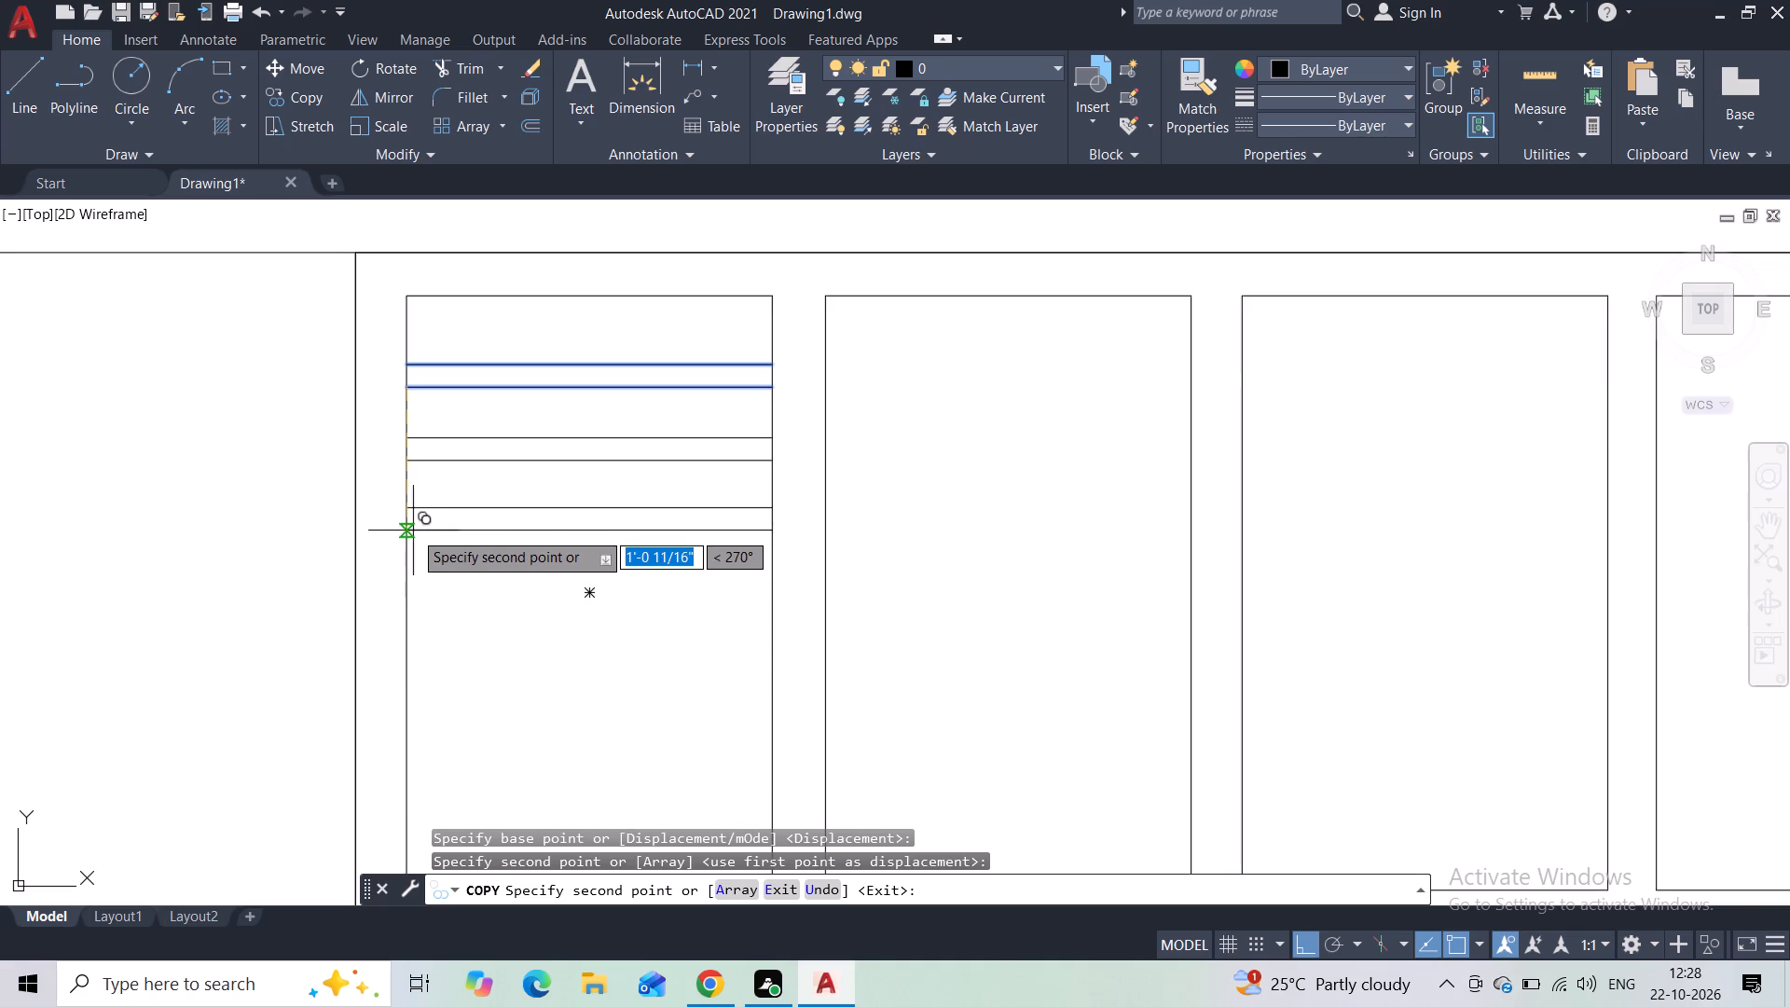
left_click(406, 542)
left_click(410, 628)
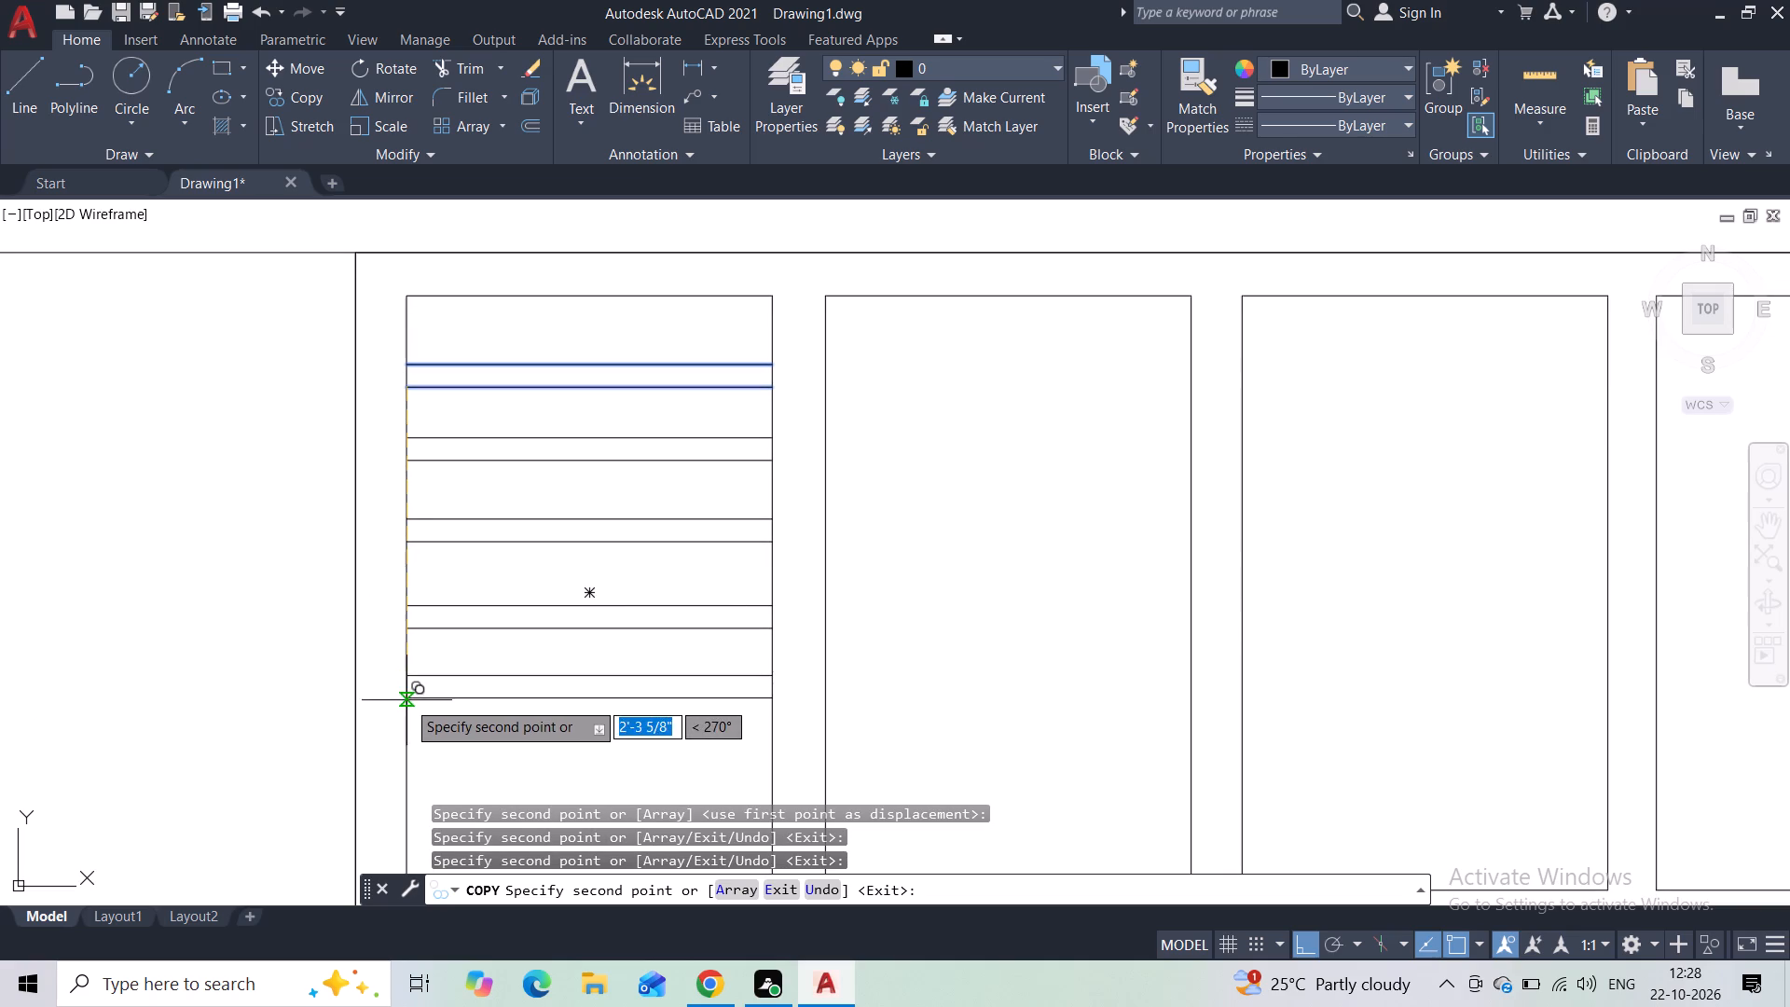
left_click(406, 703)
middle_click_drag(408, 685, 424, 467)
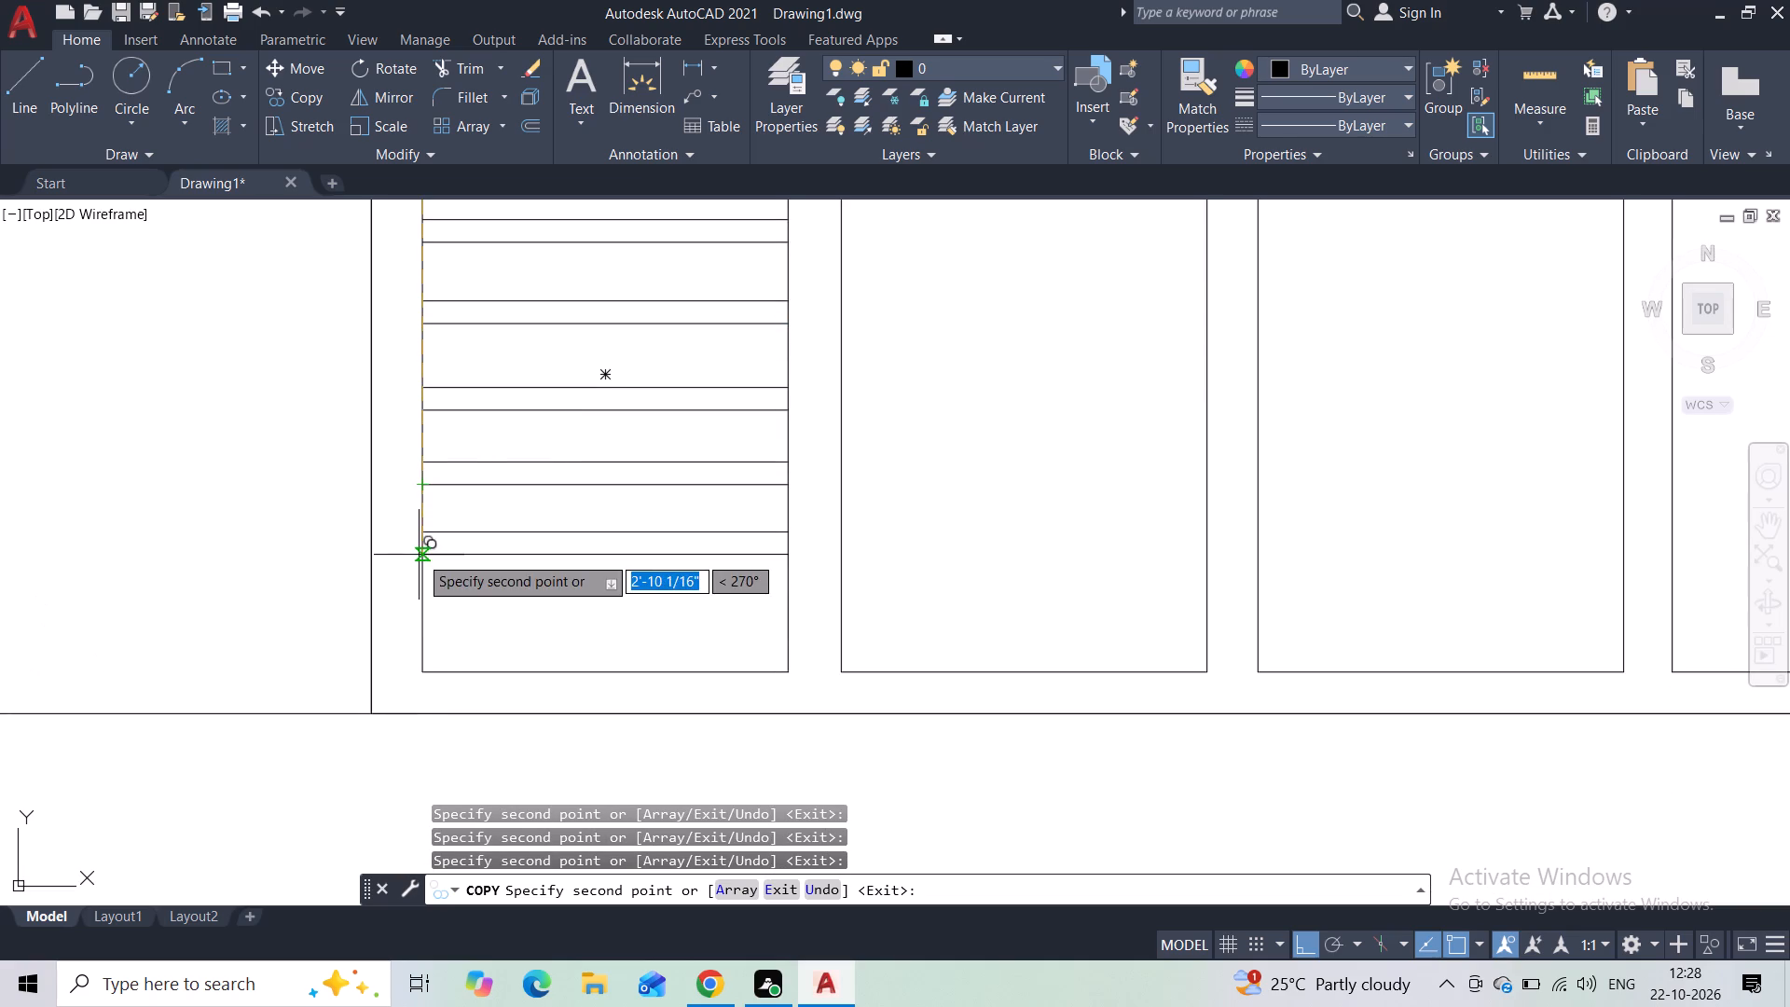
left_click(419, 555)
left_click(414, 624)
key("Escape")
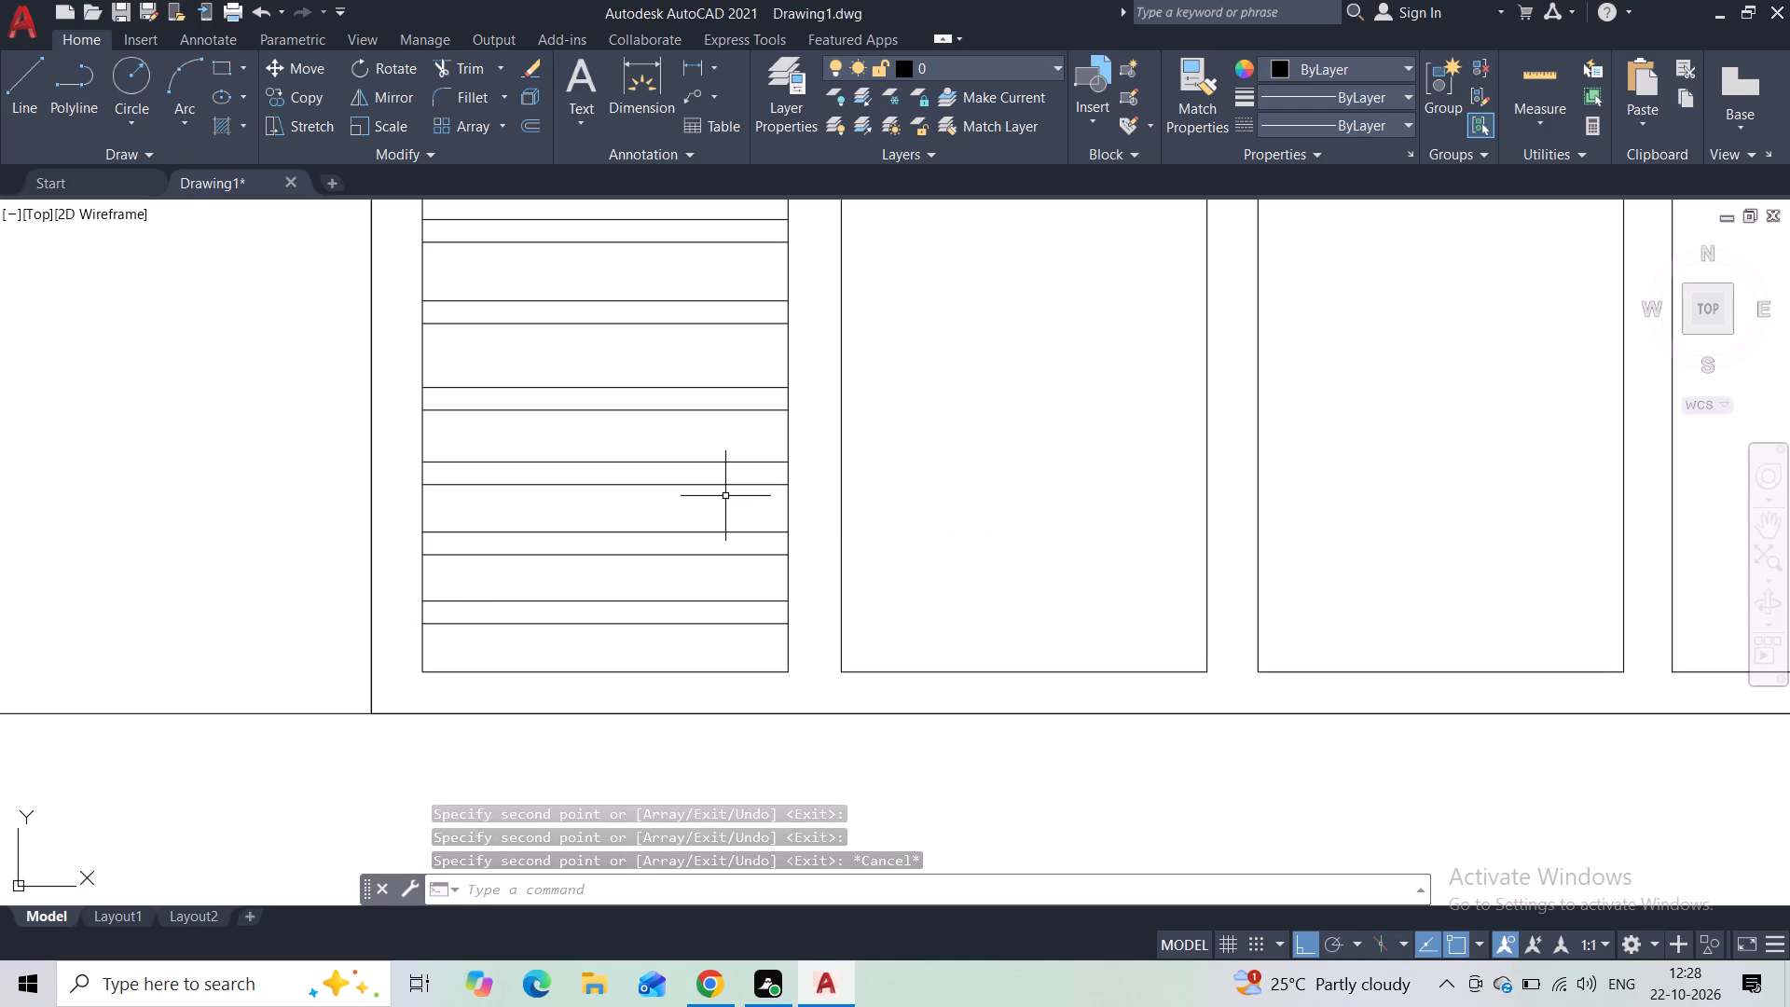
Copy all the first panel's horizontal line pairs into the other three panels, spaced 3'-1" apart and aligned with each panel's left edge.
scroll(727, 494, "down", 3)
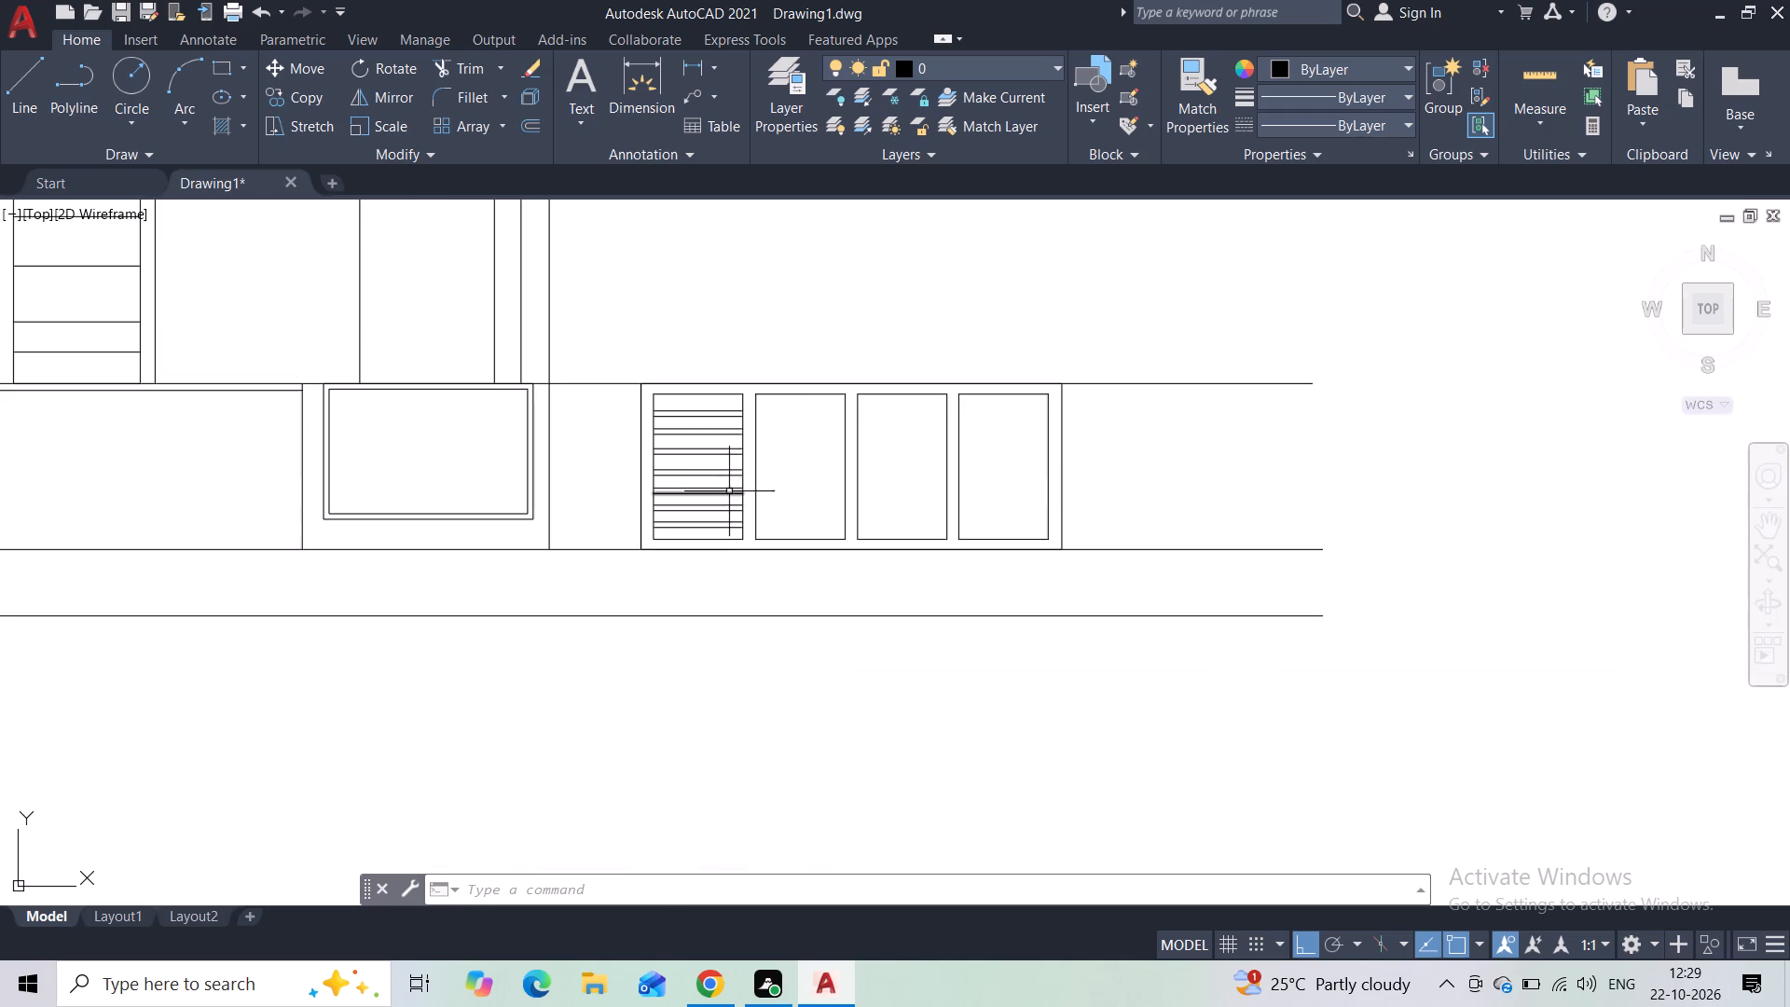
scroll(743, 403, "up", 1)
left_click(703, 407)
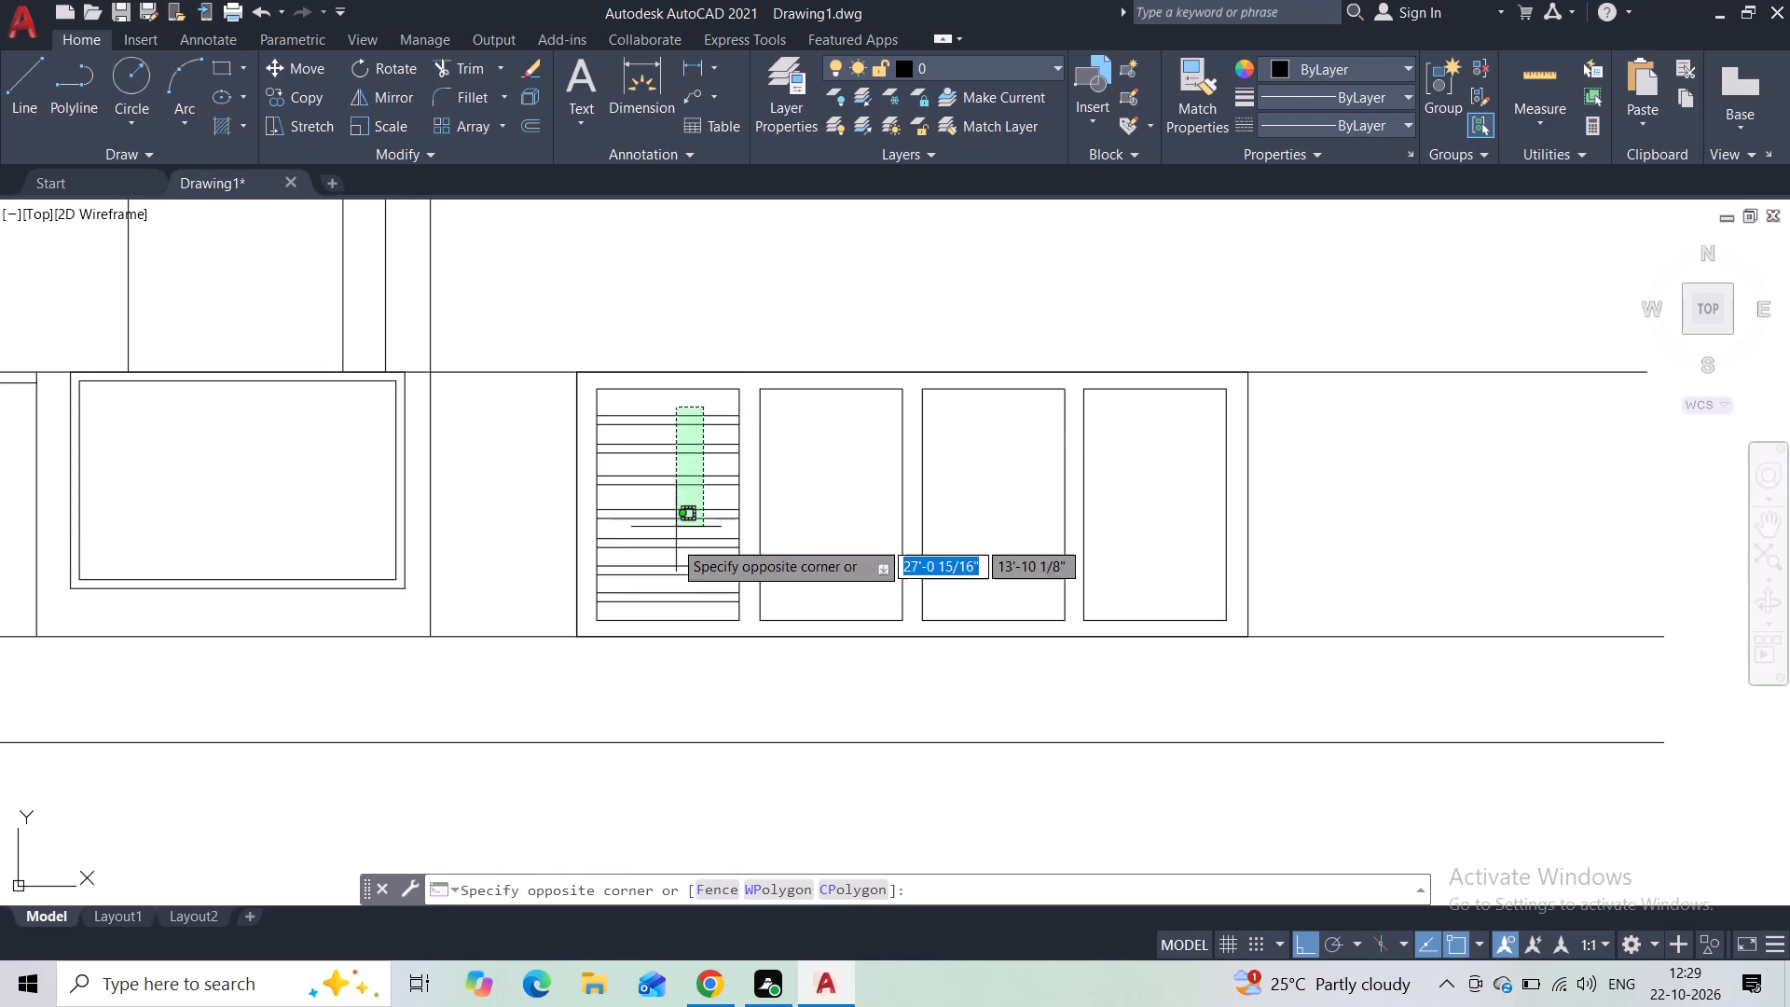
left_click(667, 611)
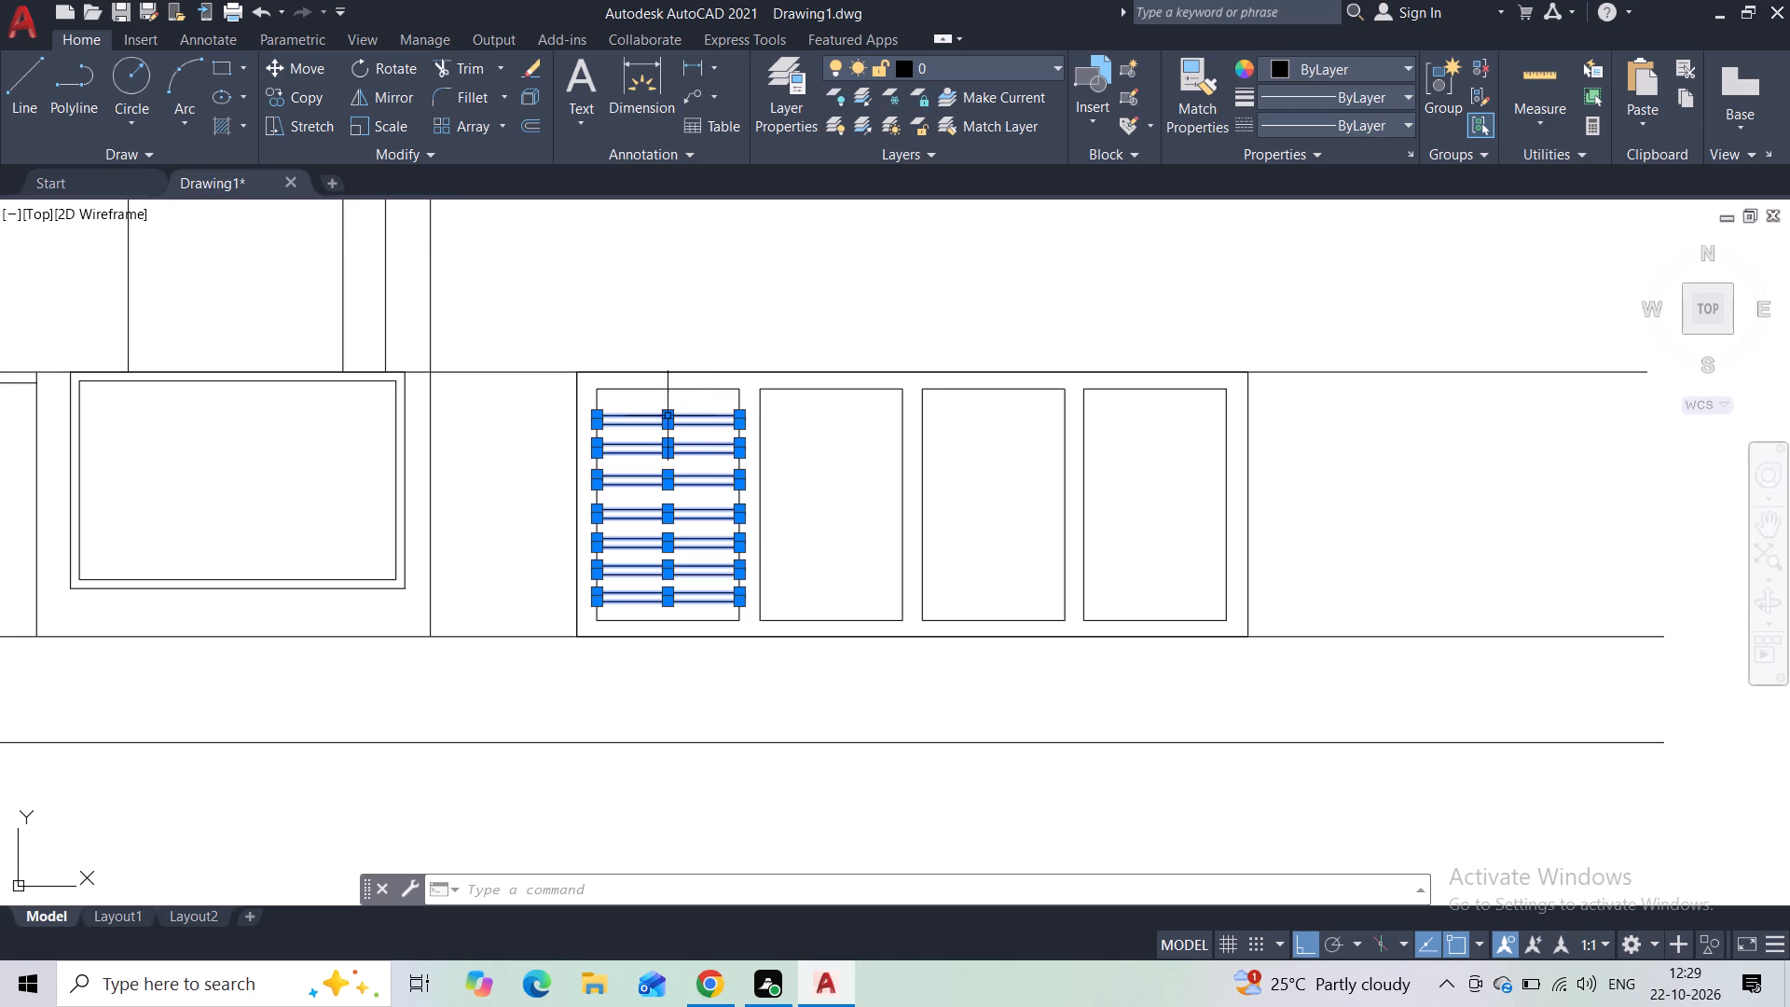
left_click(284, 103)
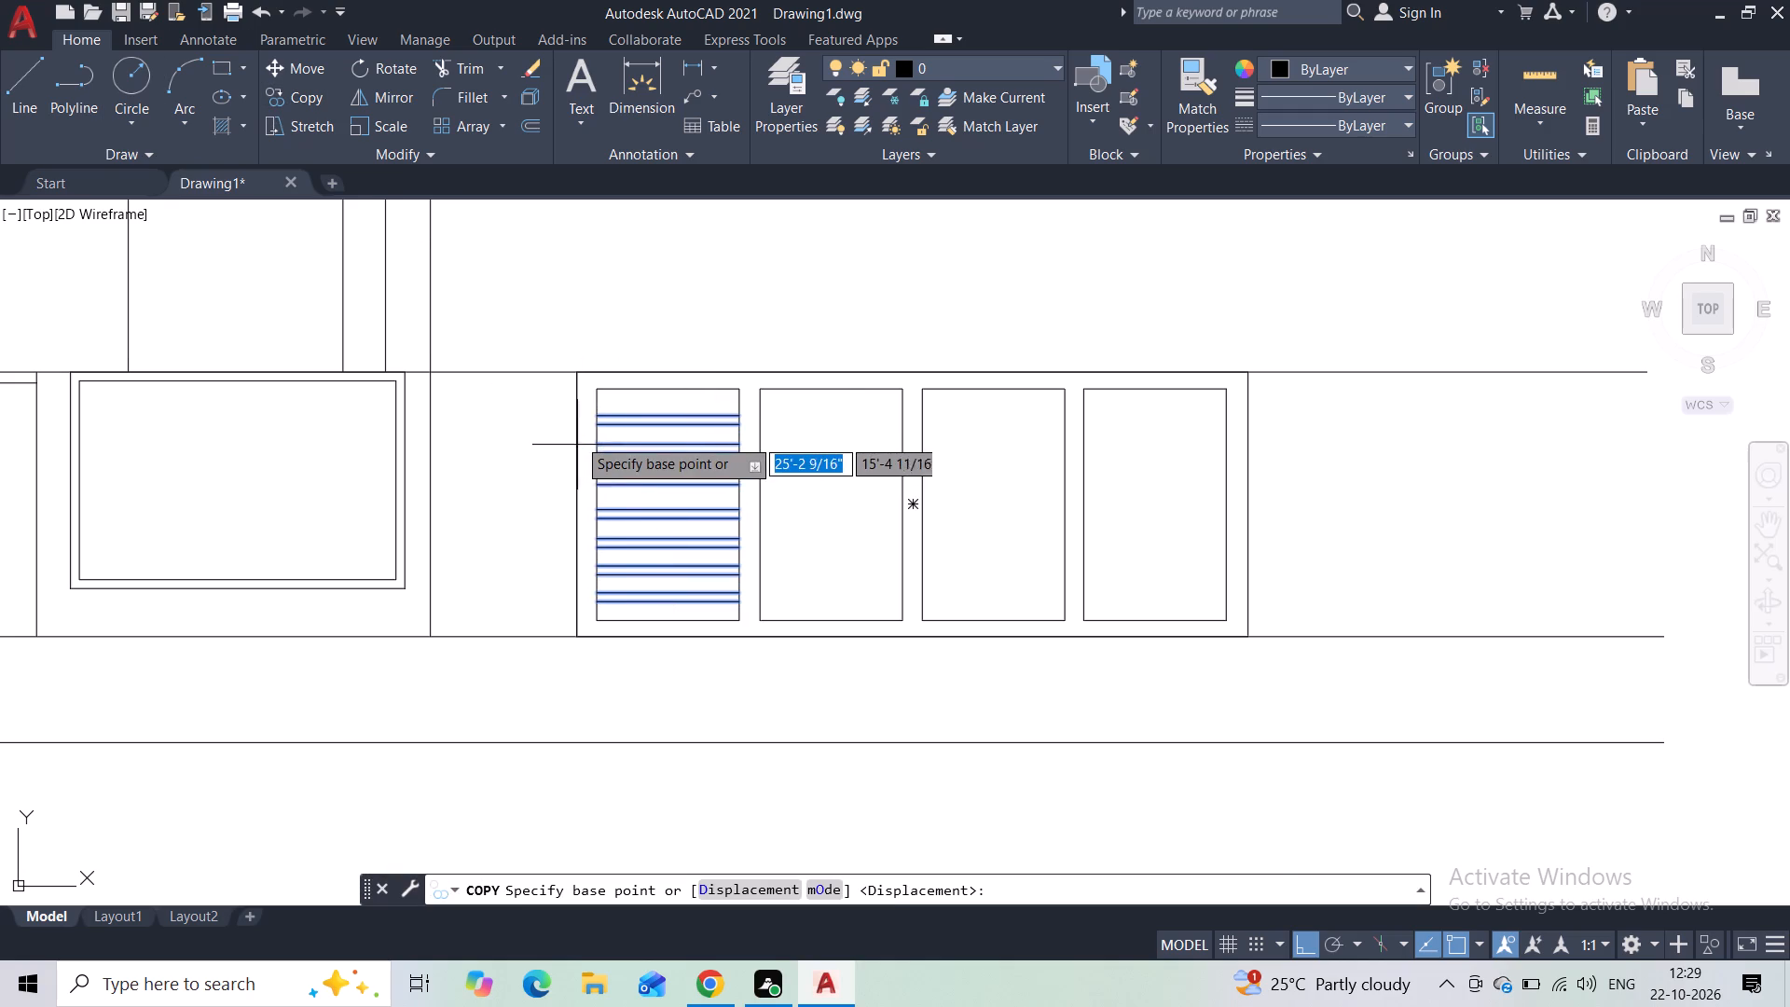
scroll(584, 410, "up", 3)
left_click(624, 433)
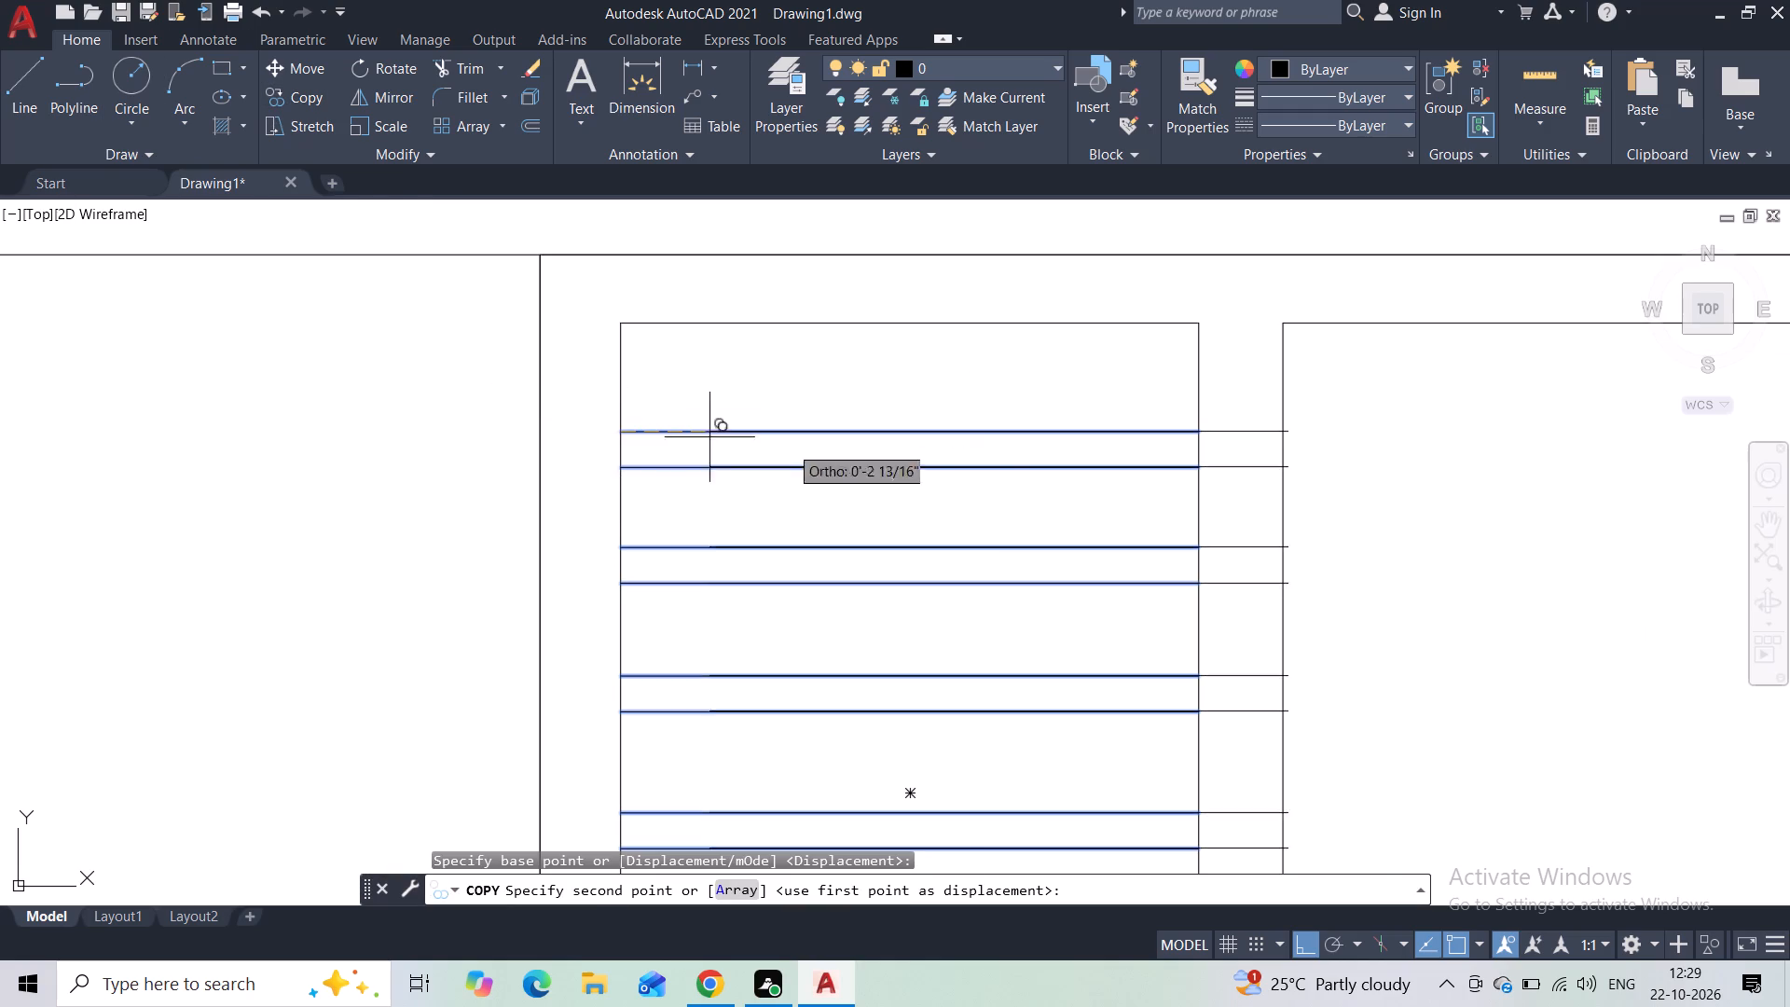
middle_click_drag(976, 446, 155, 410)
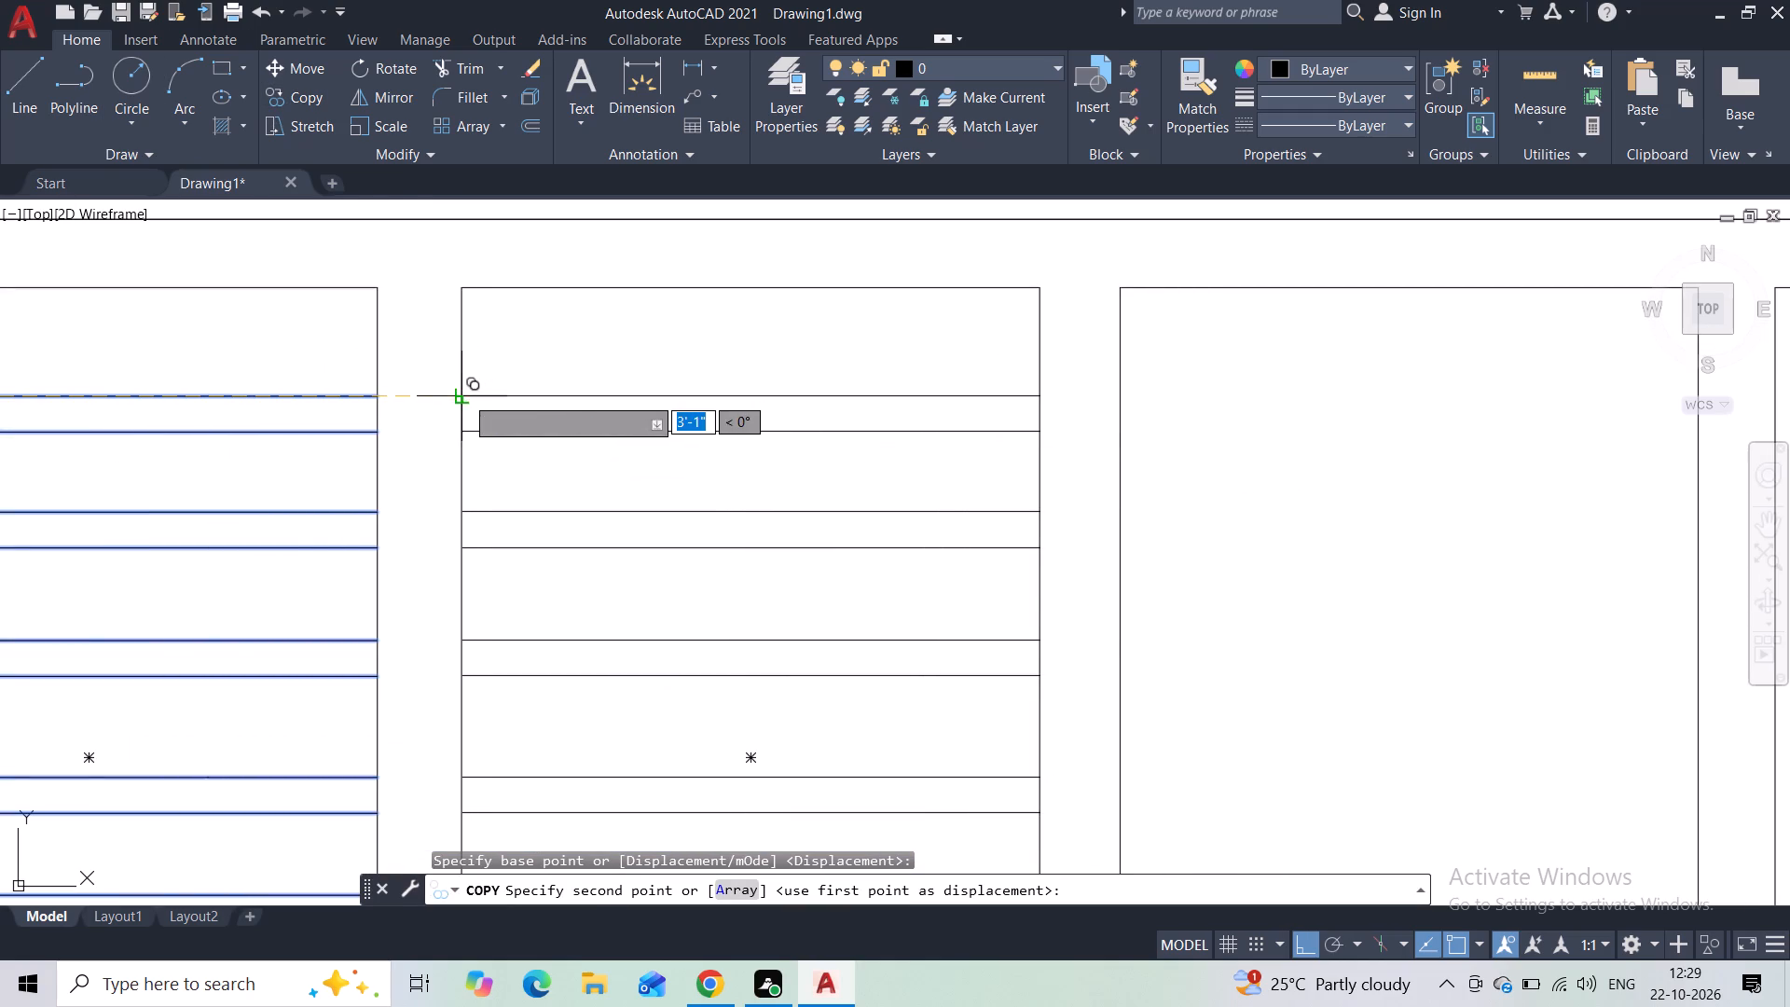
left_click(463, 396)
middle_click_drag(793, 419, 379, 448)
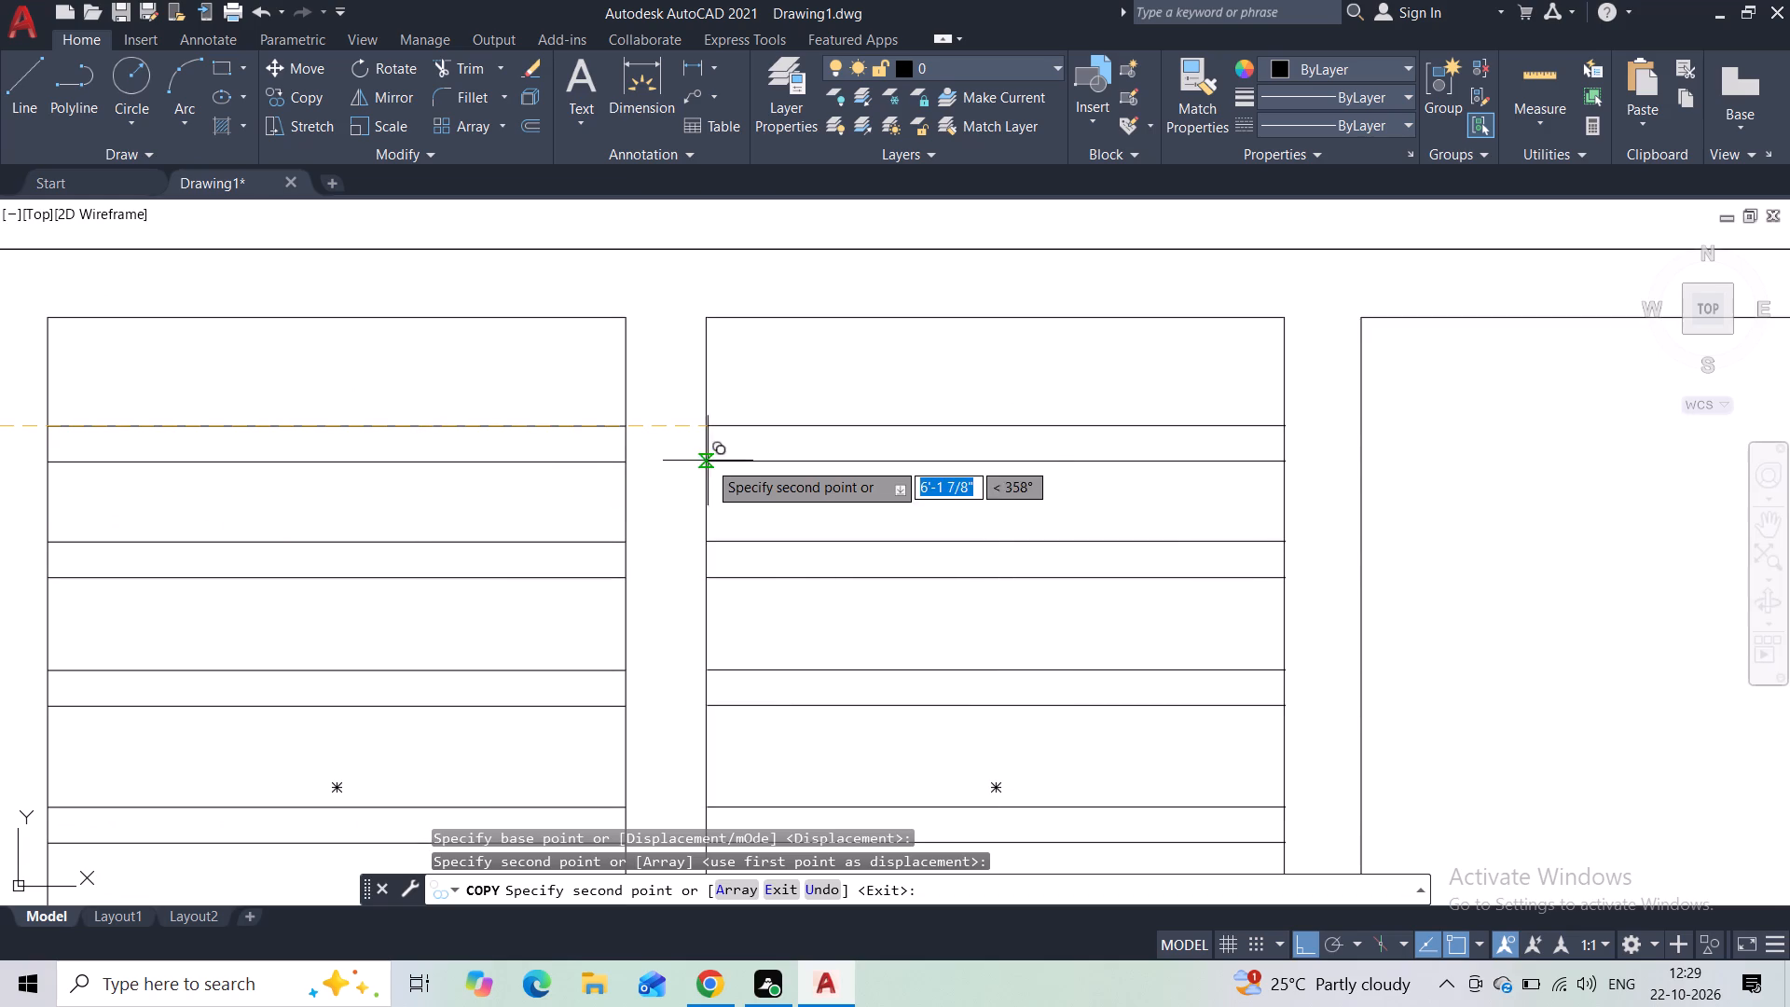
left_click(710, 425)
middle_click_drag(895, 449, 143, 462)
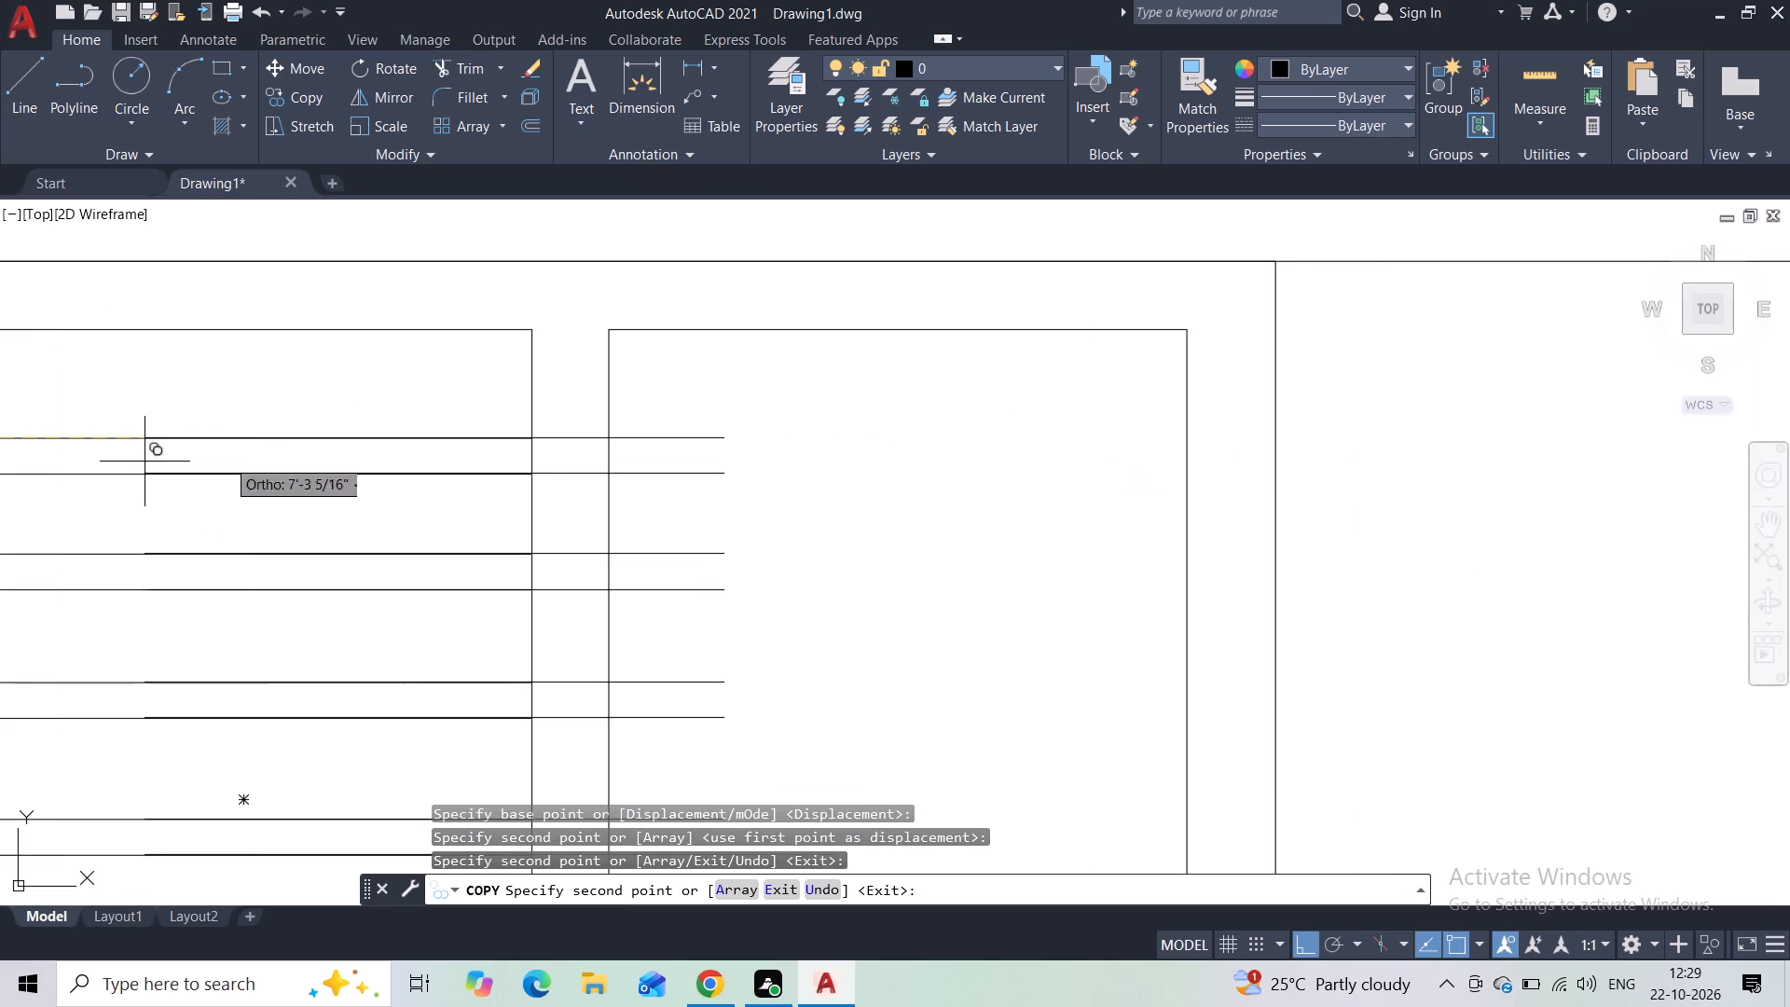
left_click(604, 443)
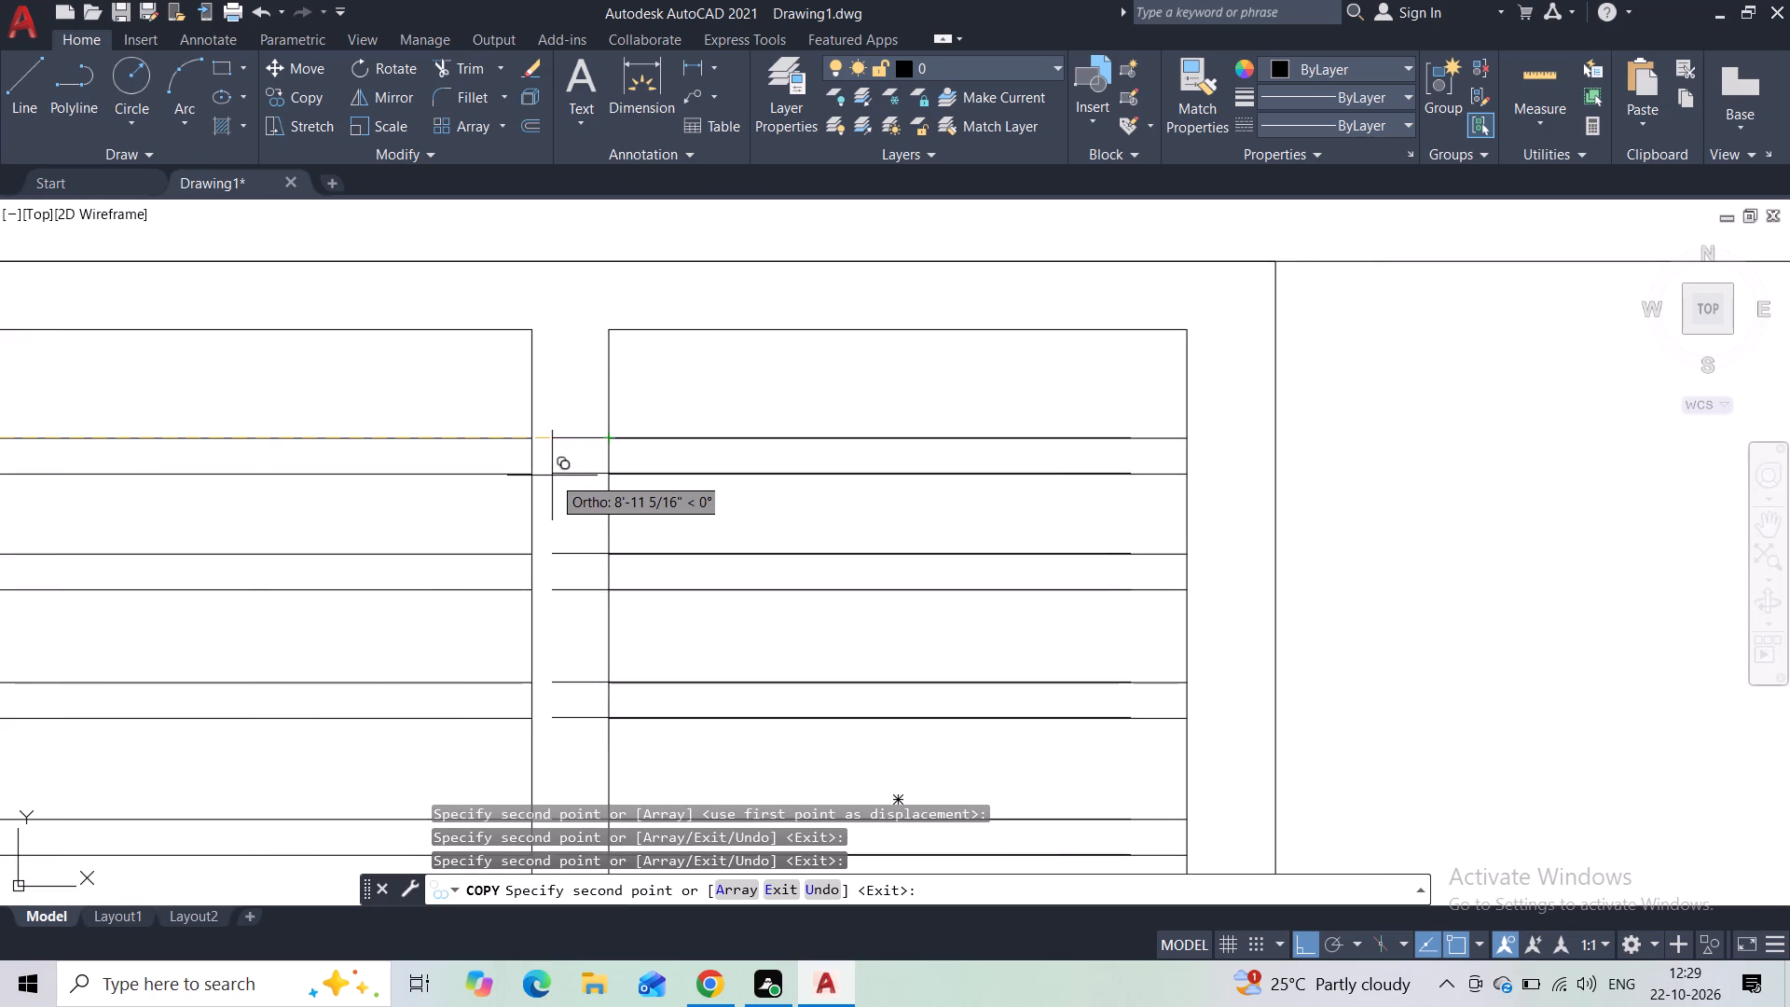
key("Escape")
Draw a vertical line between the base band's two horizontal lines, a short distance right of the four-panel frame.
scroll(558, 475, "down", 5)
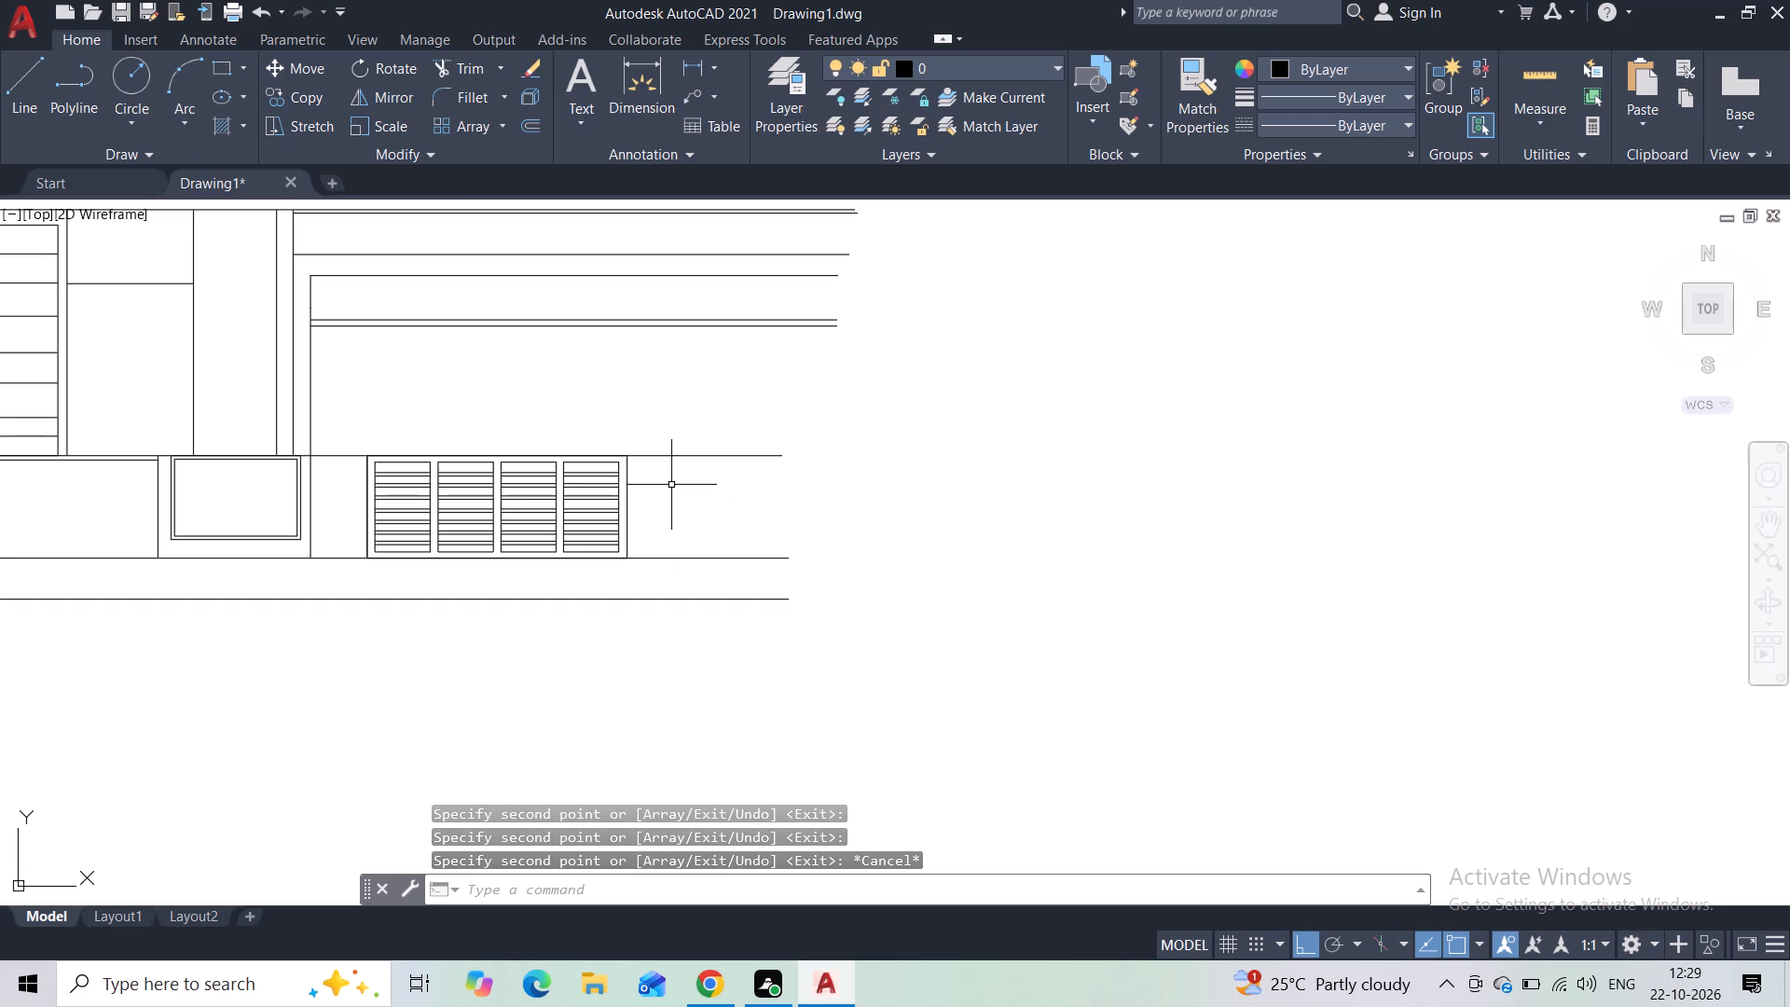
scroll(688, 476, "up", 1)
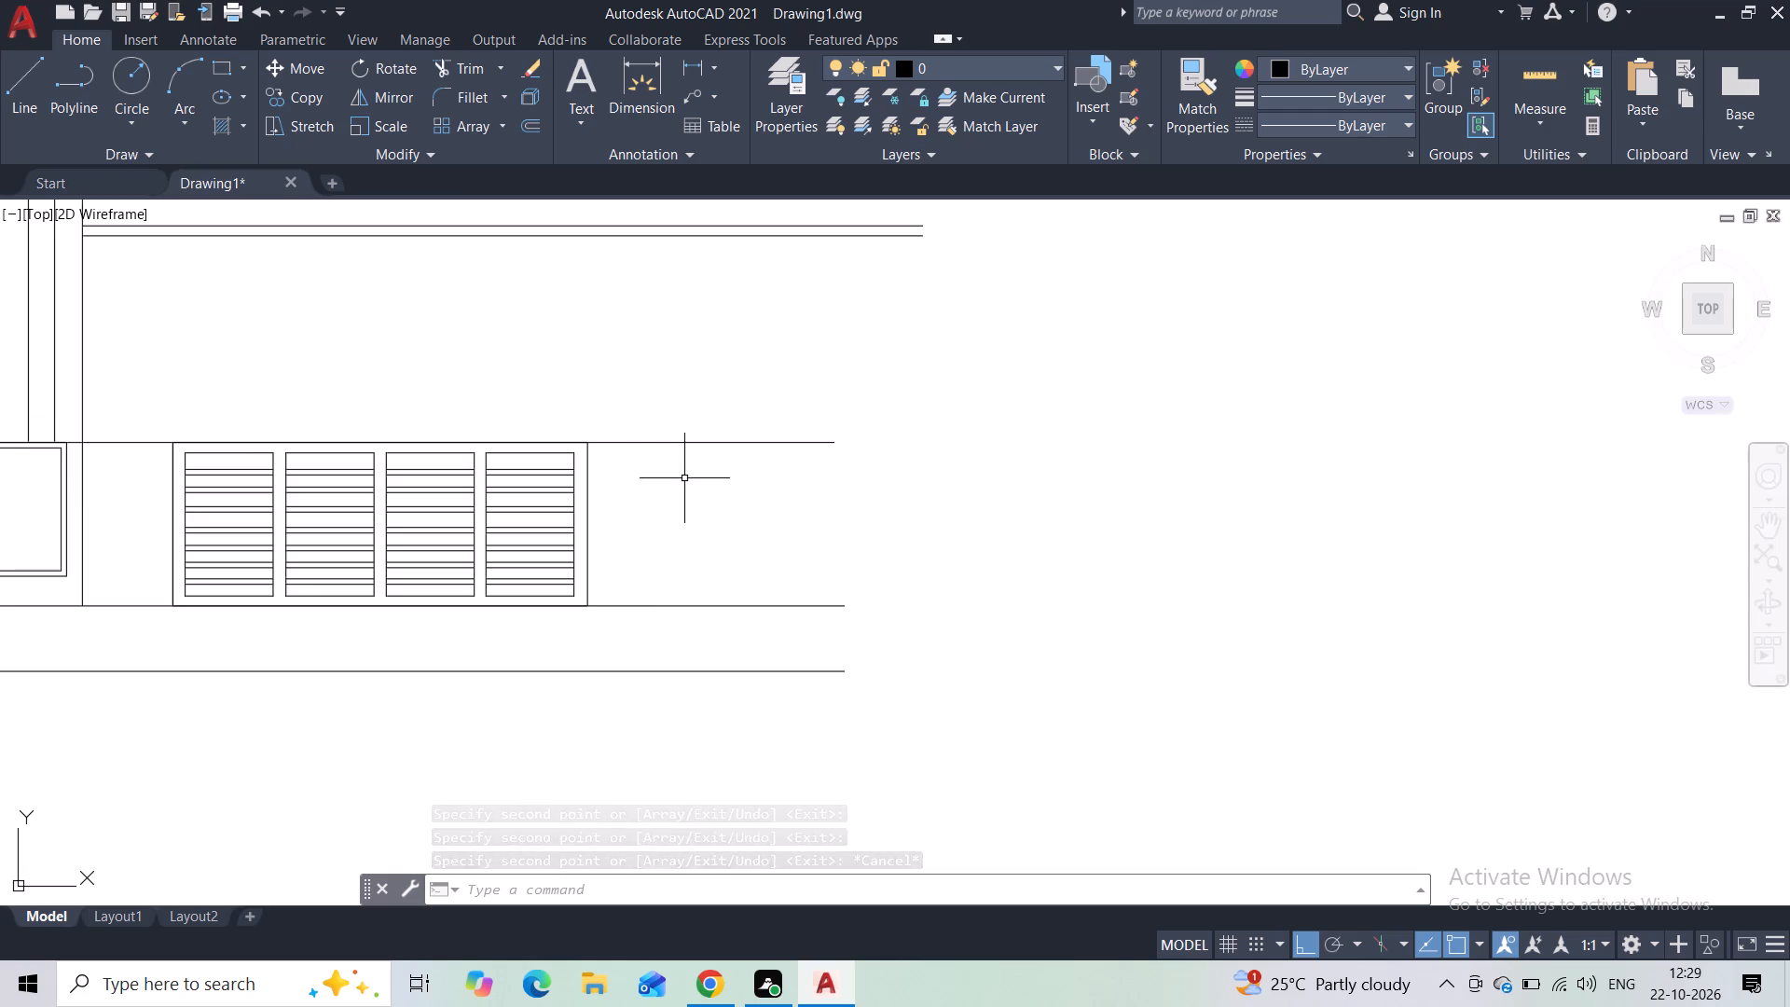
scroll(602, 626, "up", 2)
middle_click_drag(640, 489, 571, 618)
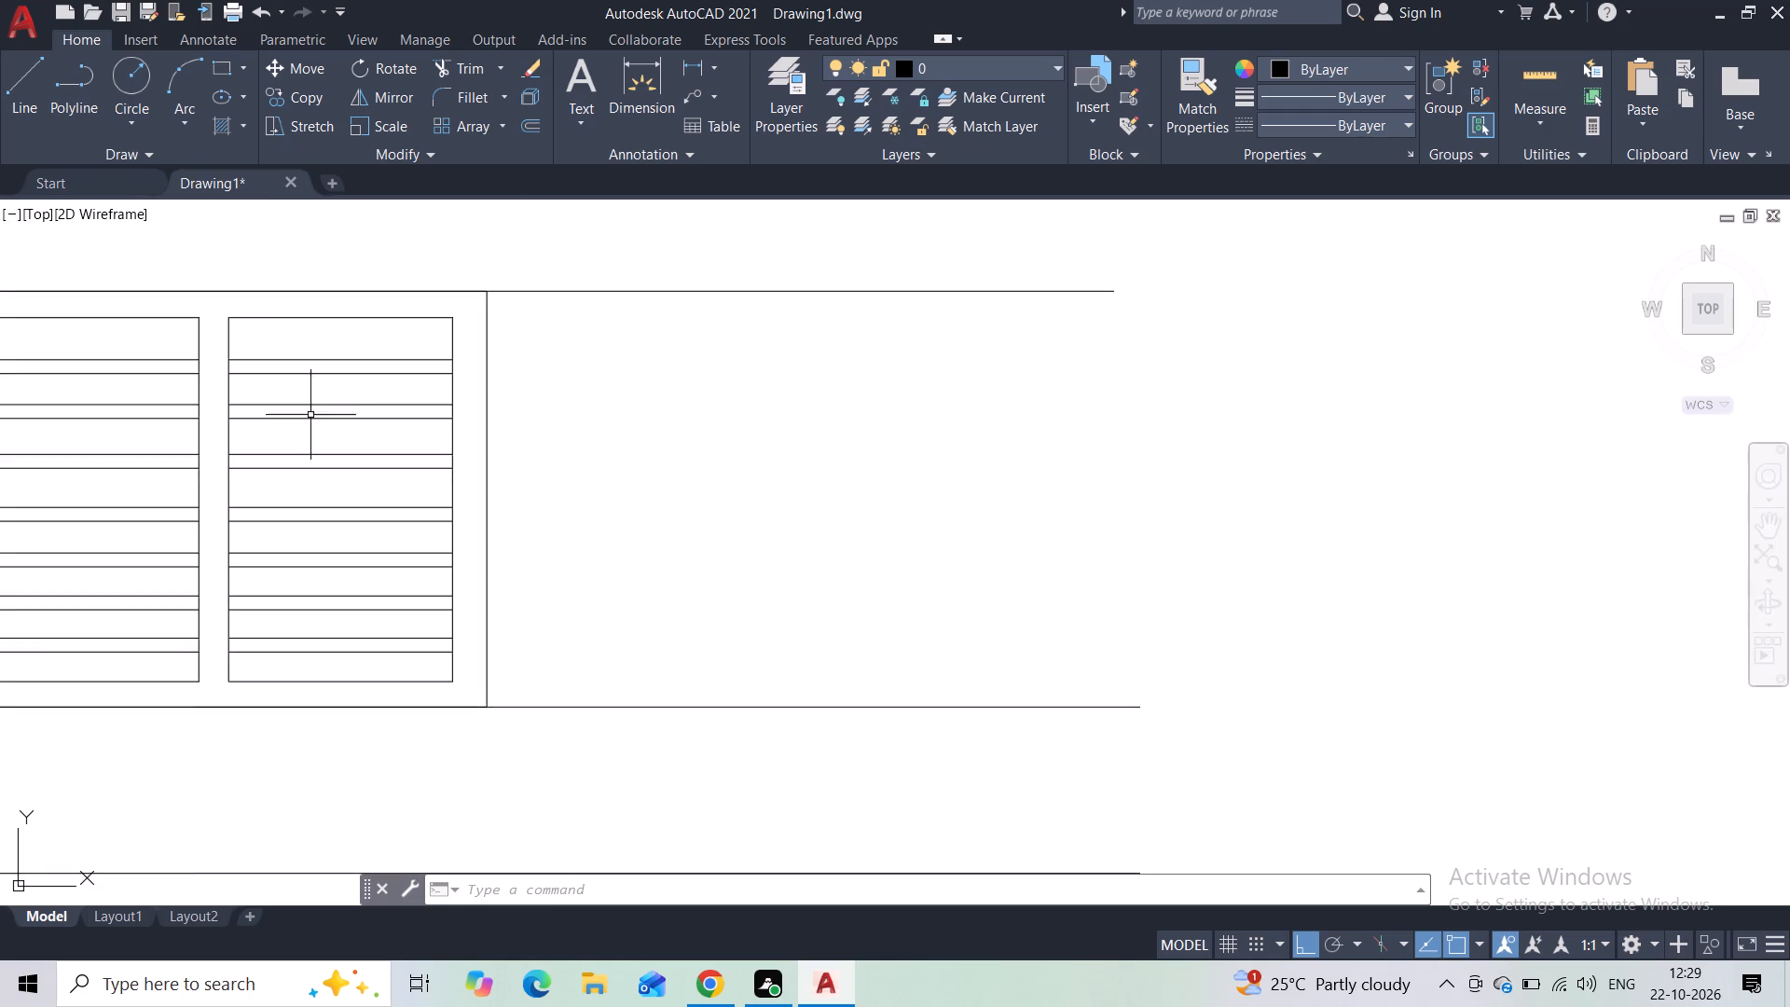
left_click(23, 112)
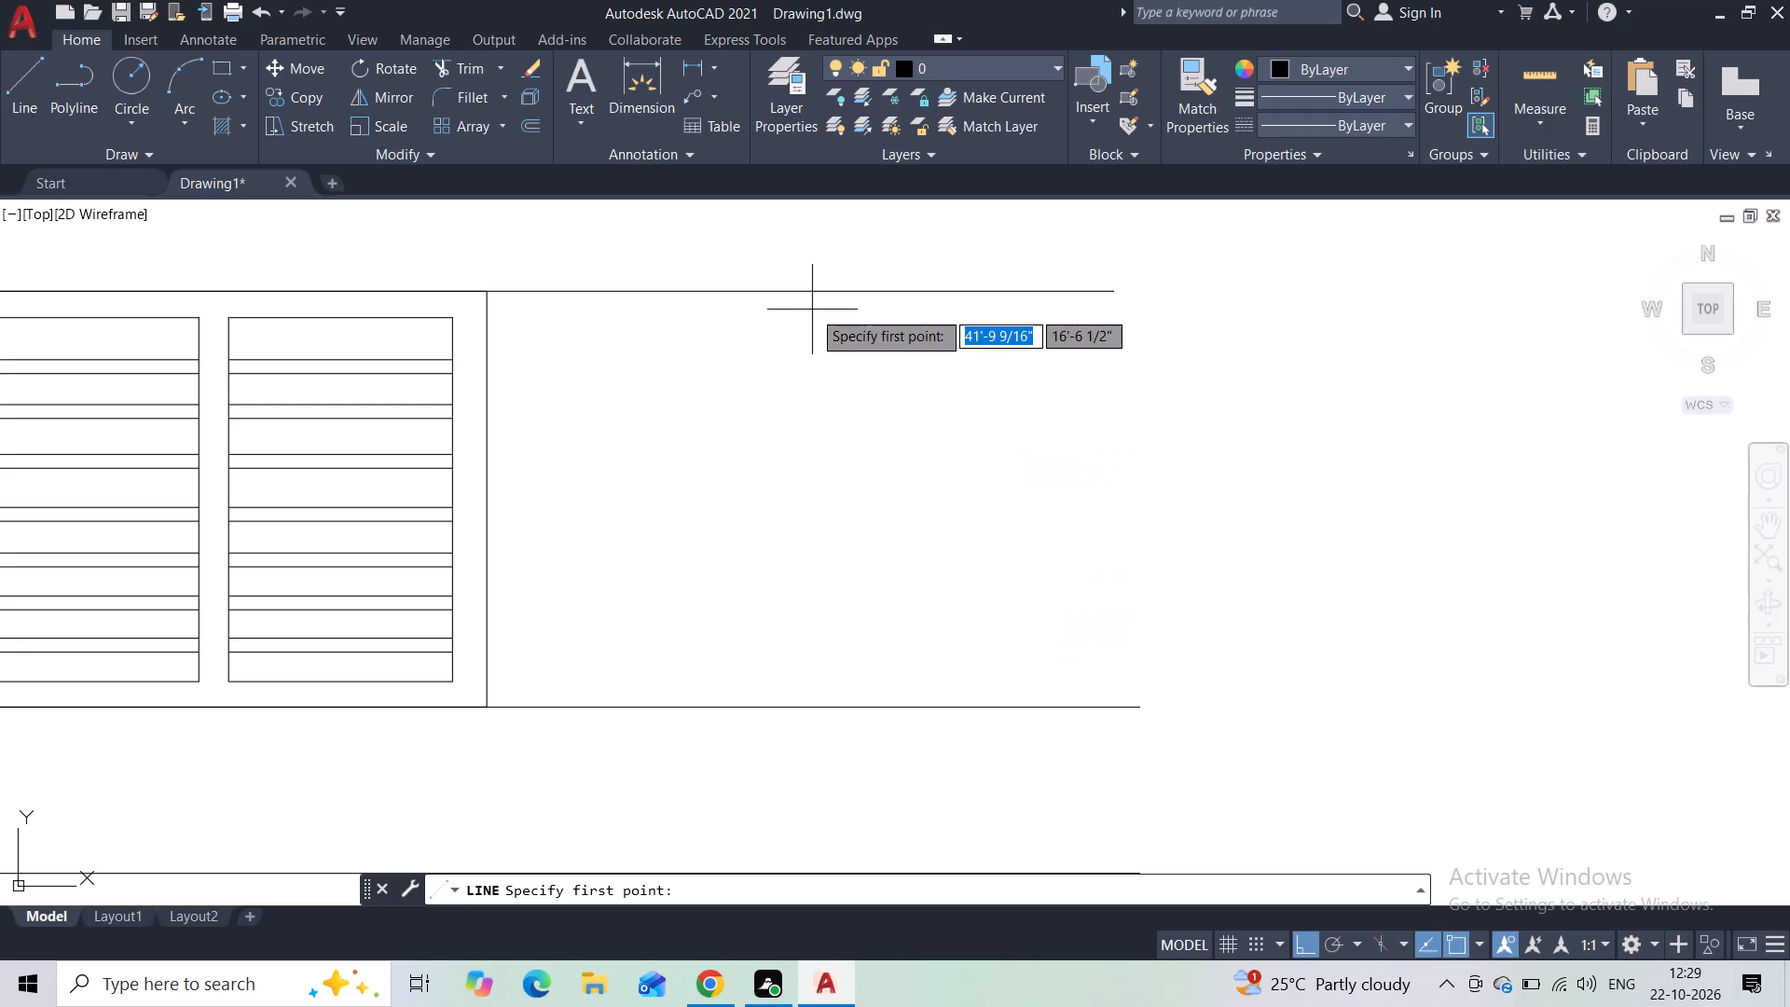
left_click(808, 300)
left_click(809, 703)
scroll(833, 585, "down", 2)
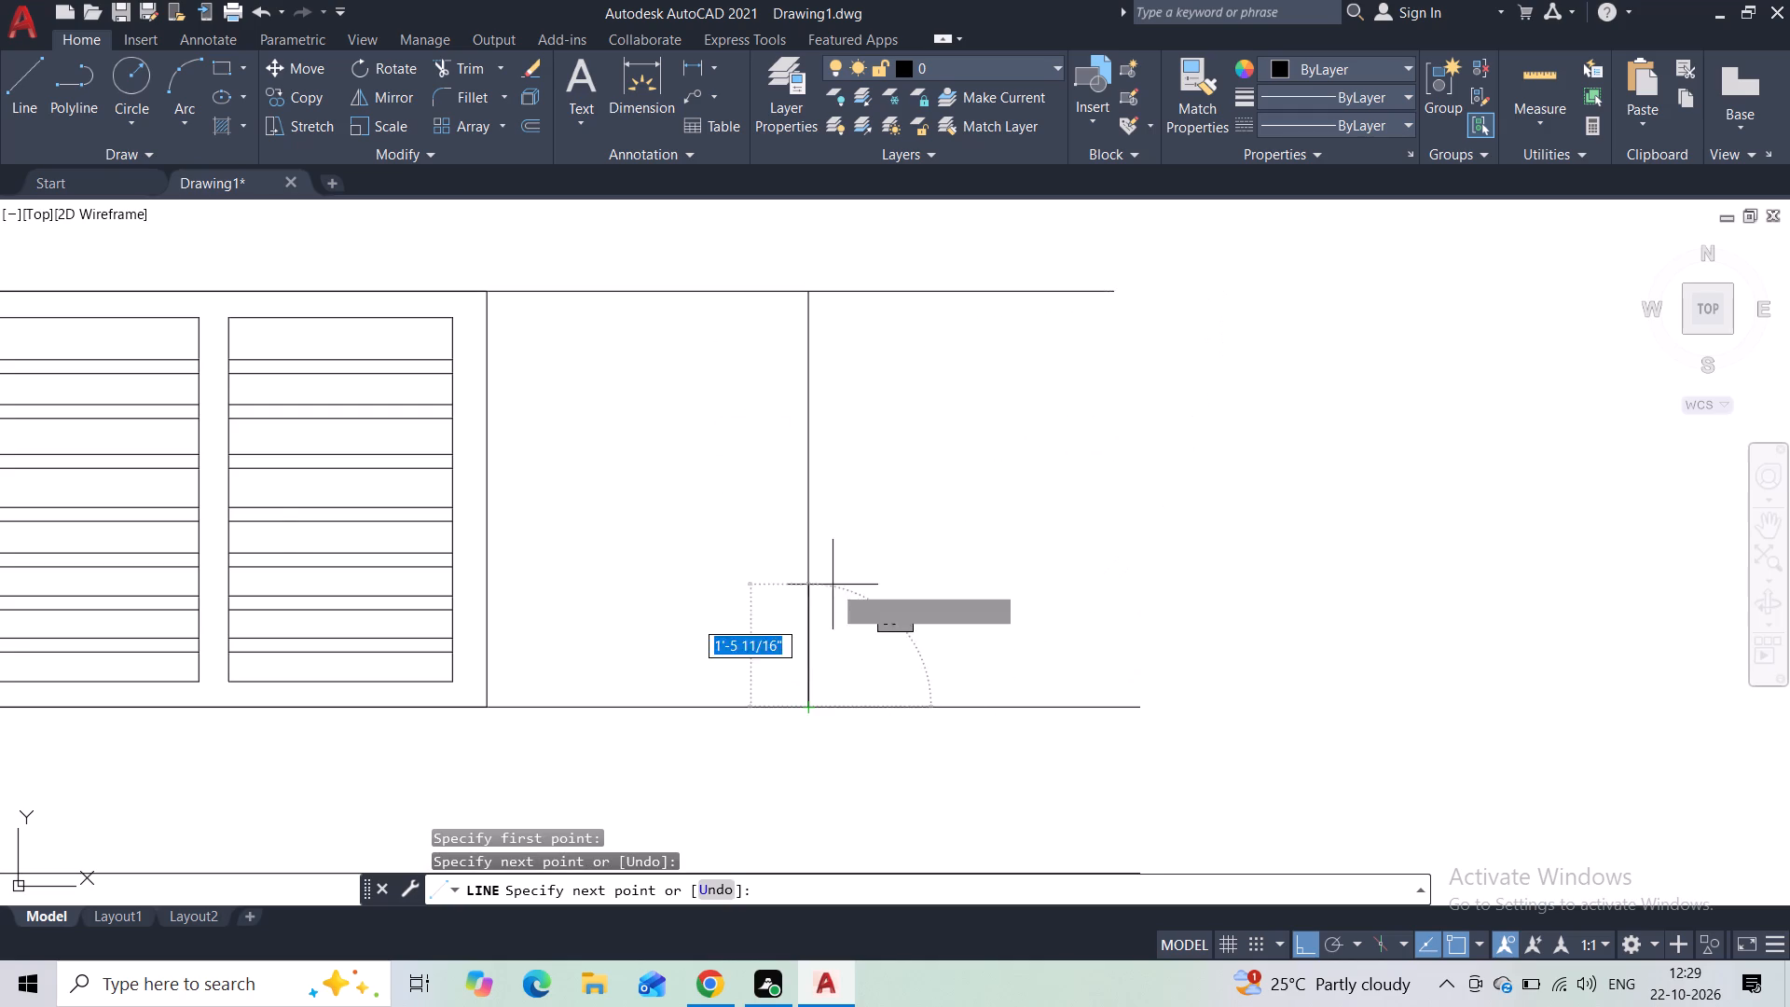
key("Escape")
Draw a rectangle about 3'-3" wide and 4'-5" high inside the bay between the four-panel frame and the new vertical line.
scroll(837, 580, "down", 3)
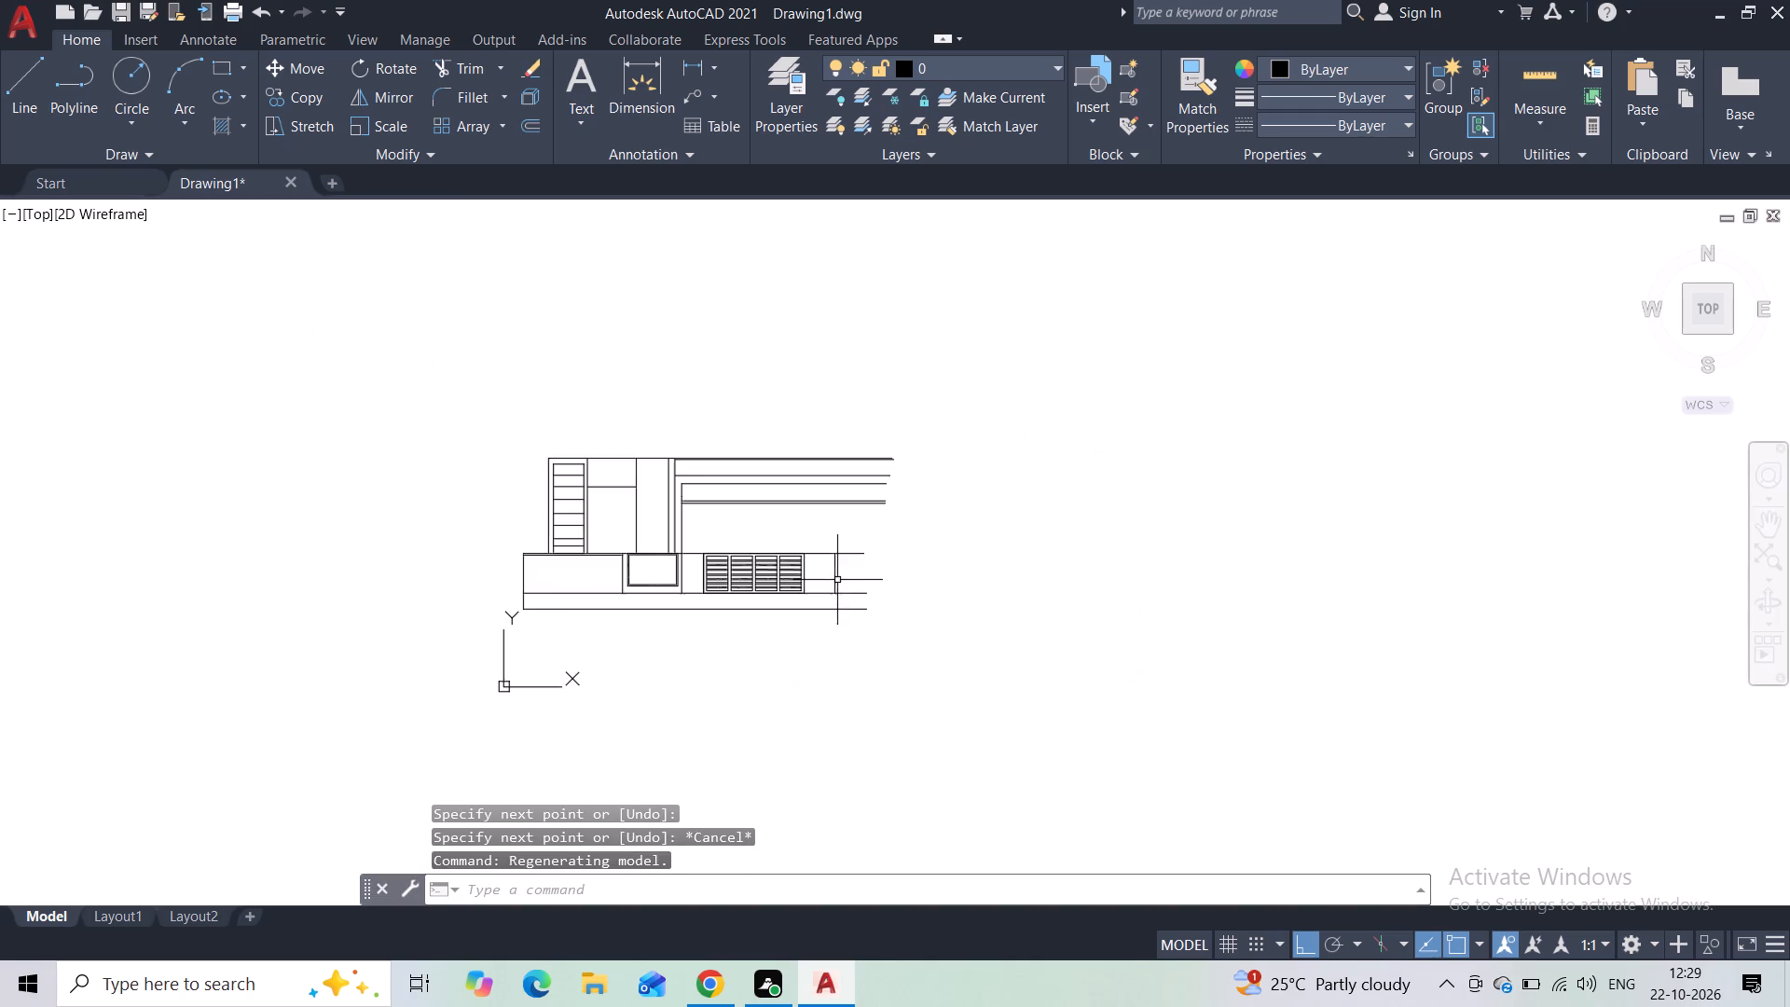
scroll(851, 563, "up", 3)
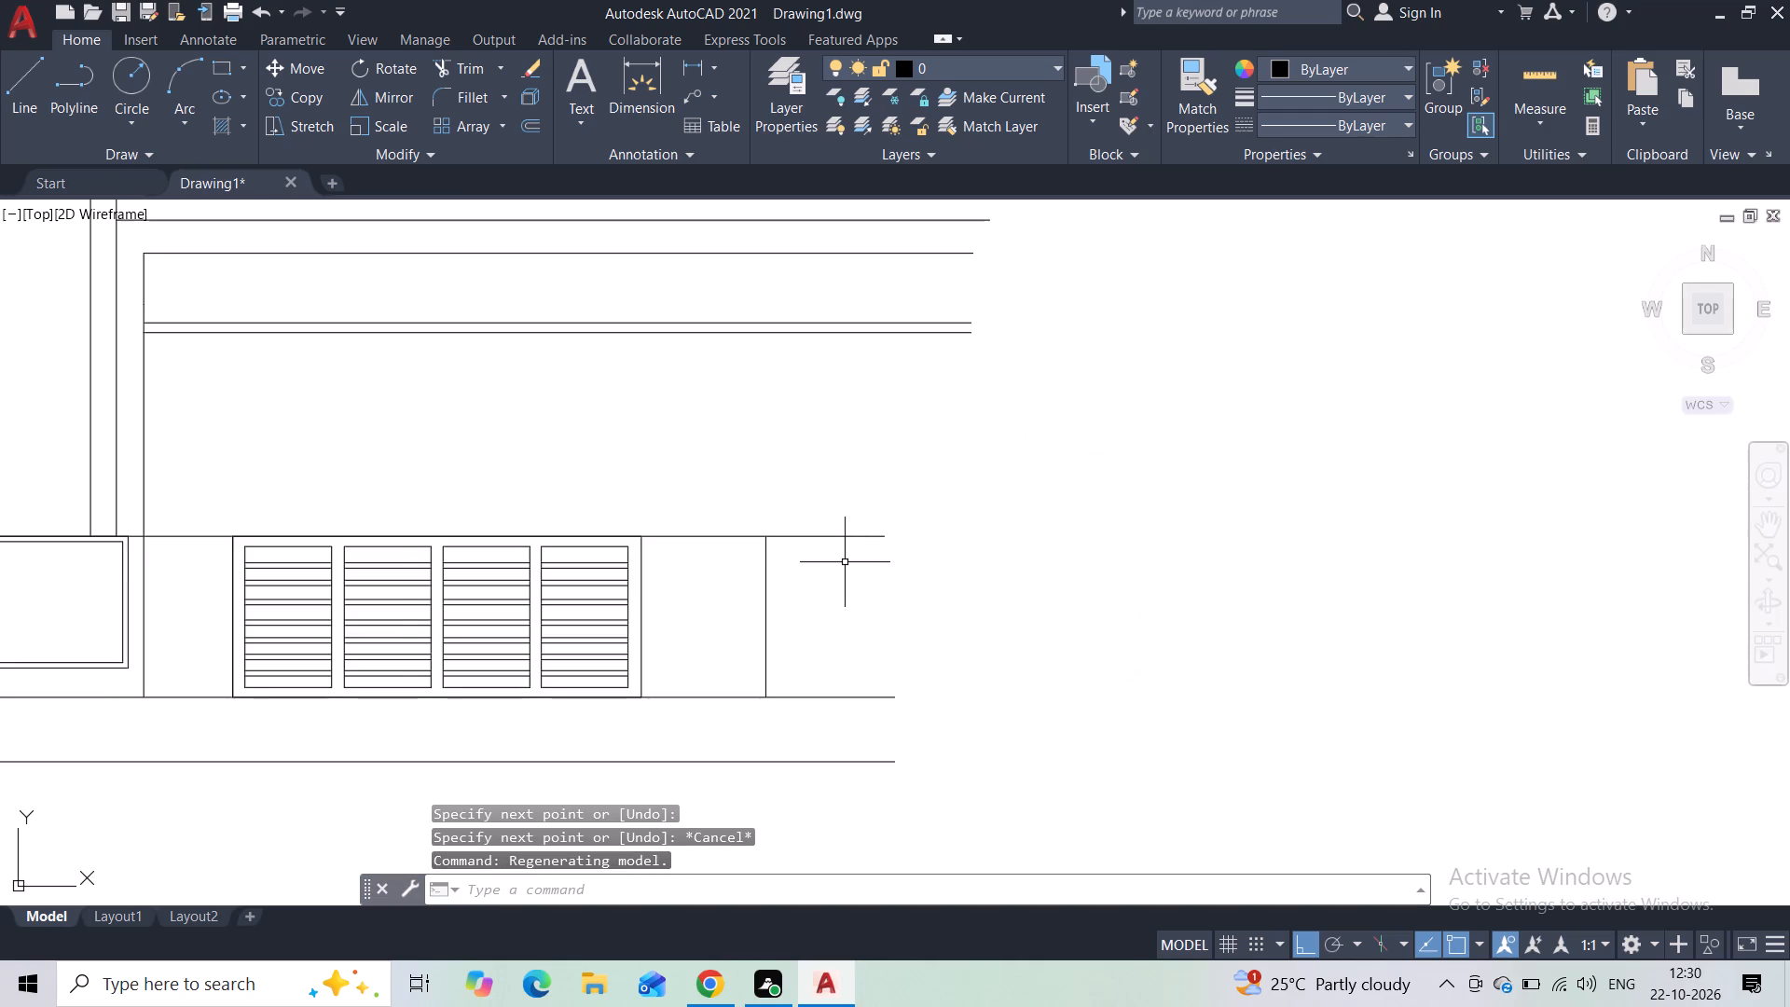
scroll(745, 573, "up", 1)
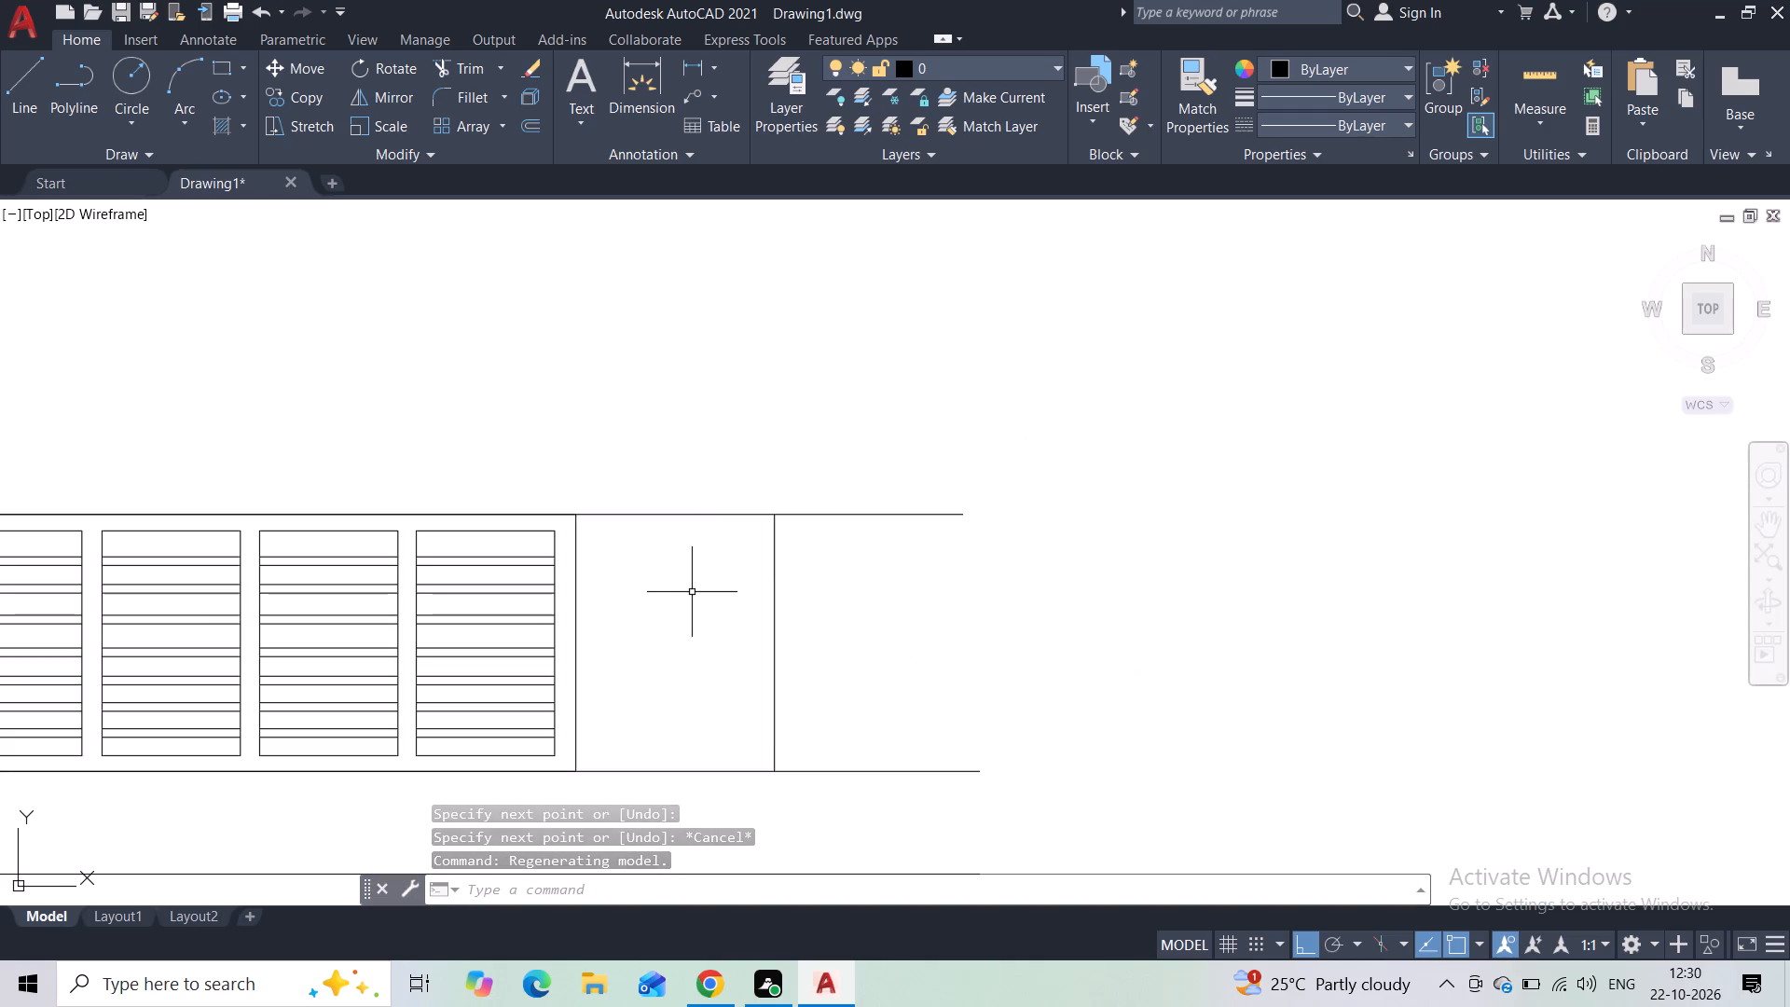
left_click(218, 68)
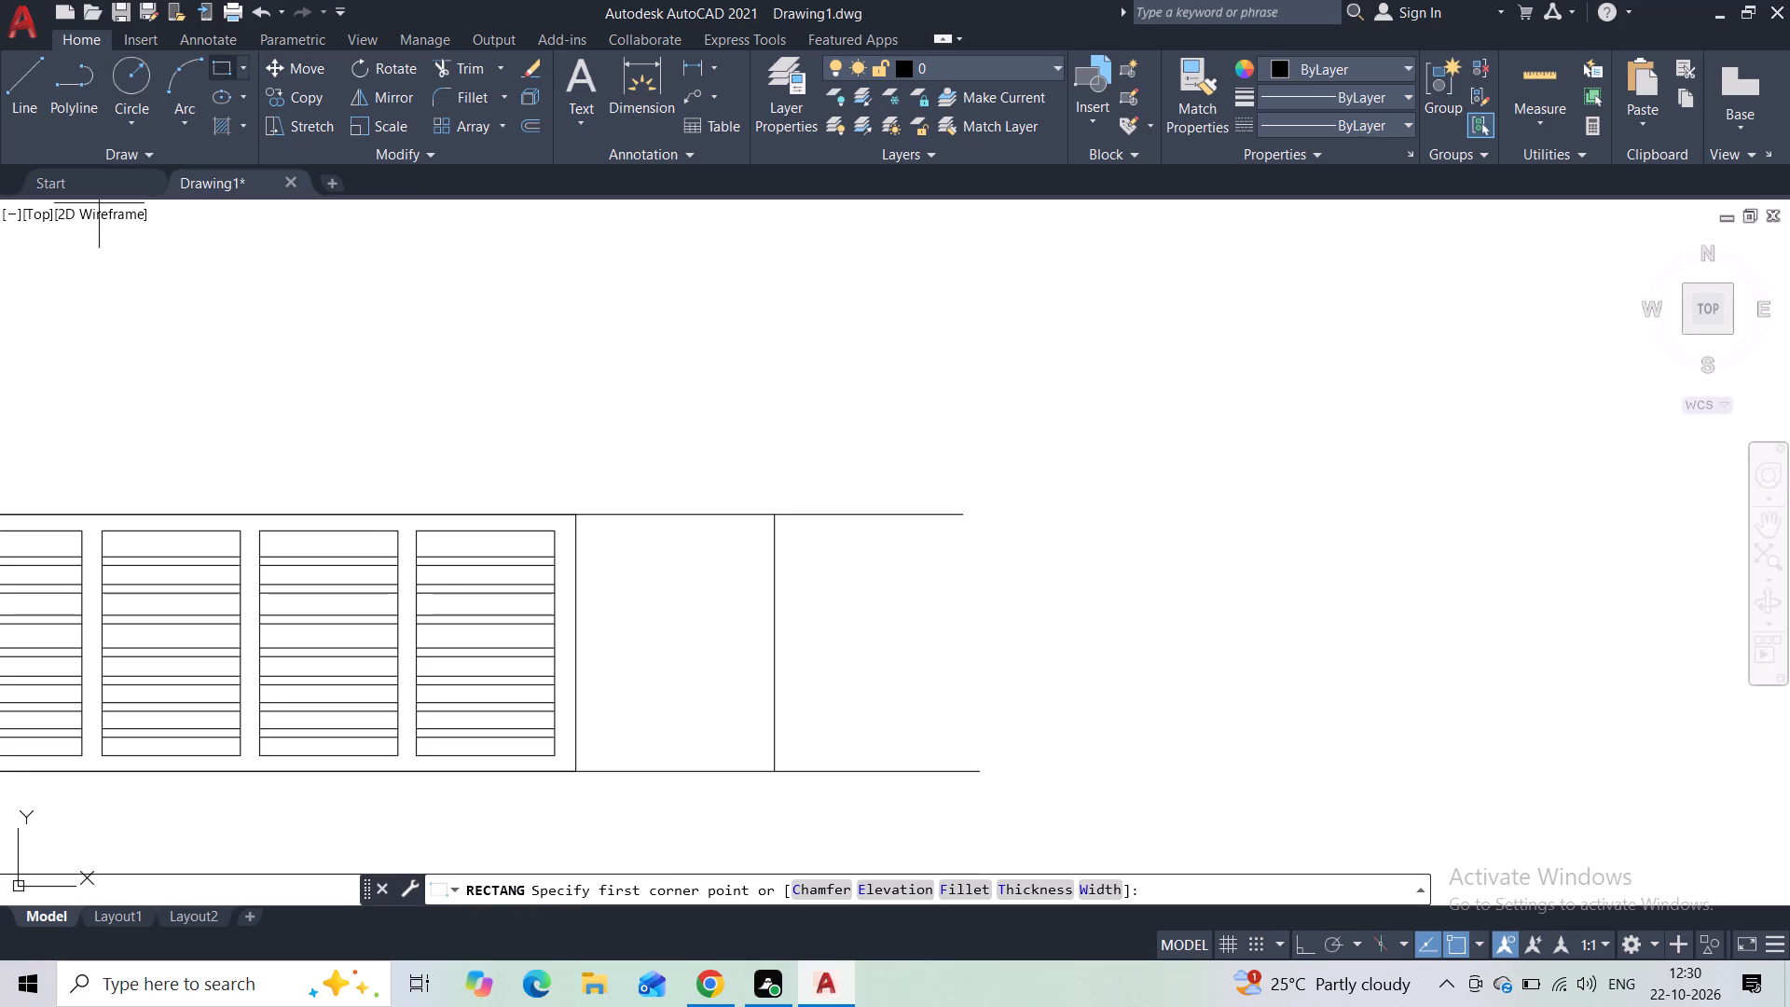
scroll(613, 558, "up", 1)
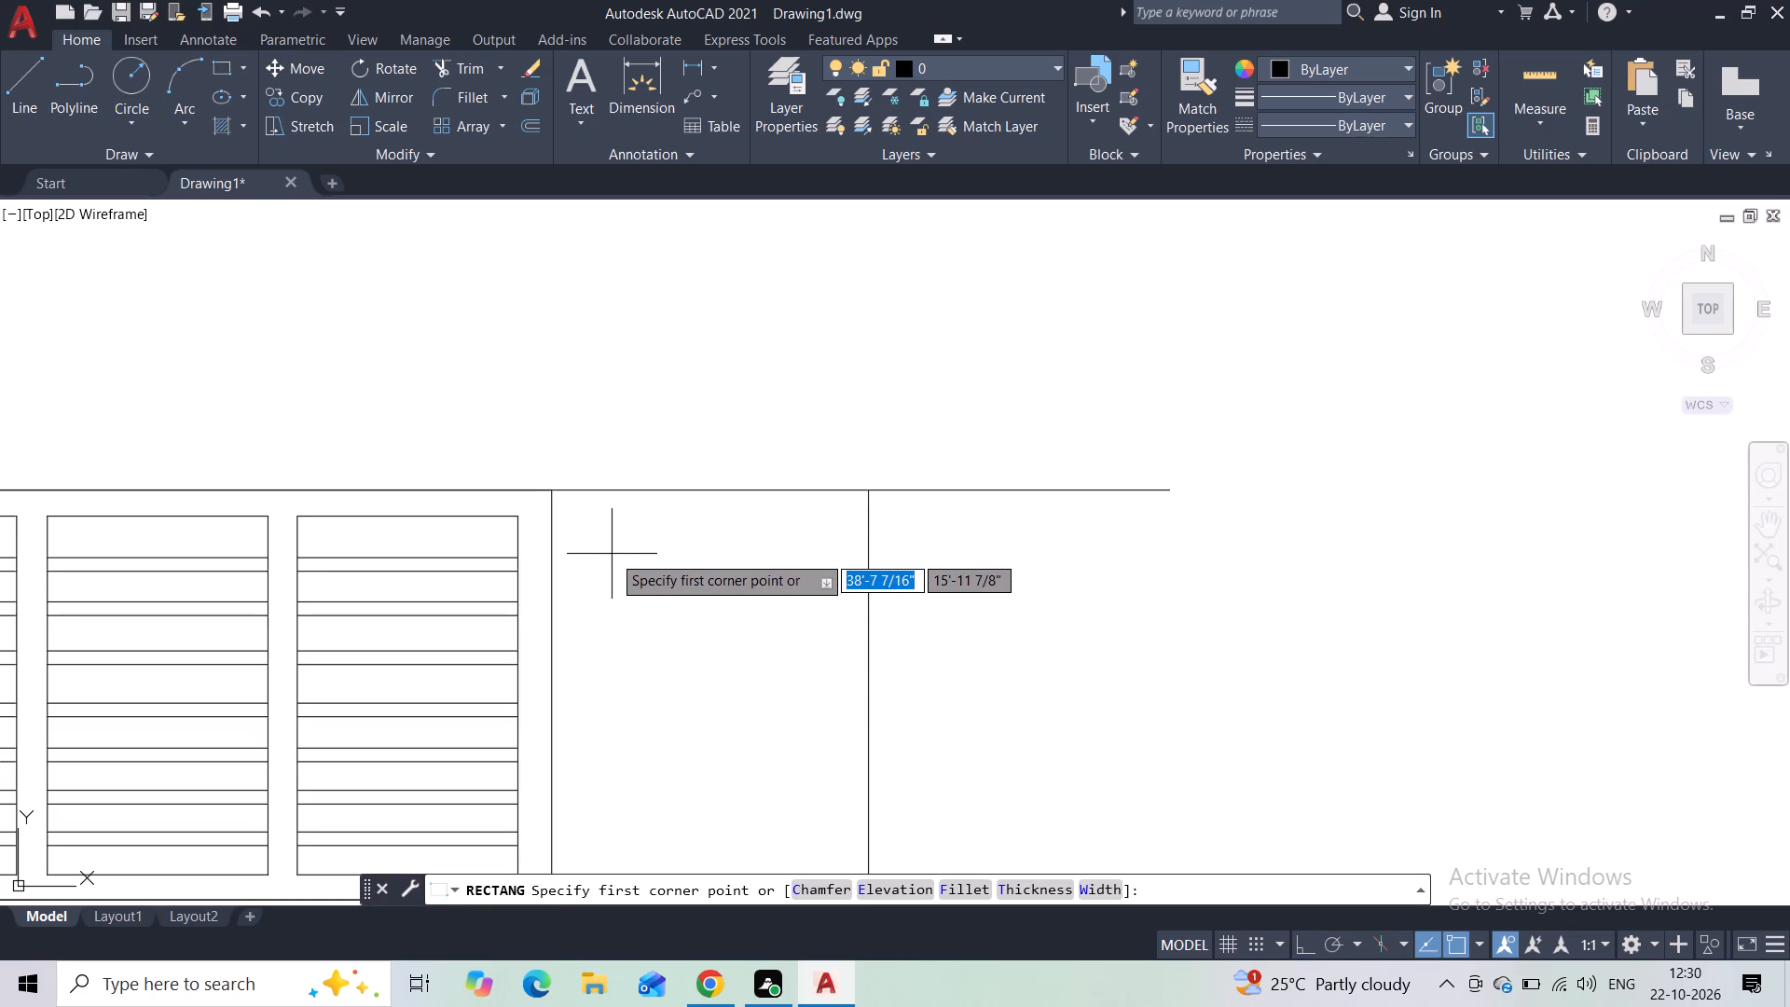
left_click(579, 520)
middle_click_drag(682, 673, 569, 307)
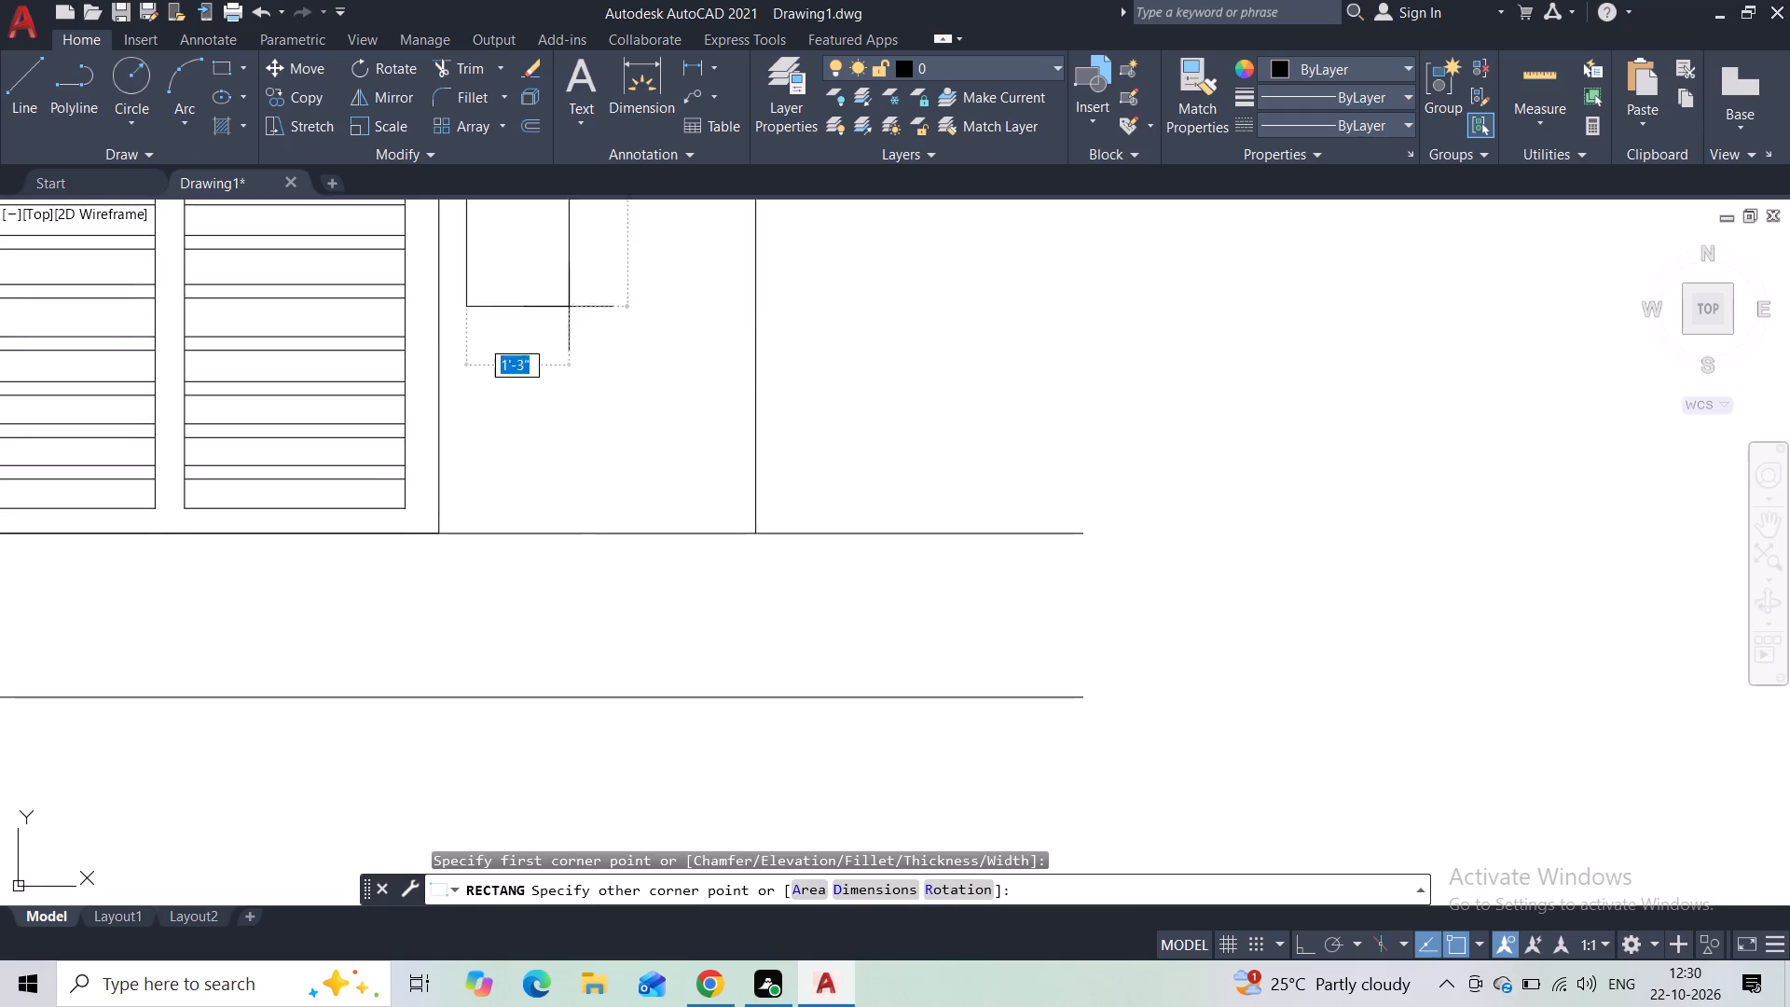
left_click(730, 518)
middle_click_drag(695, 390, 698, 527)
scroll(685, 505, "down", 1)
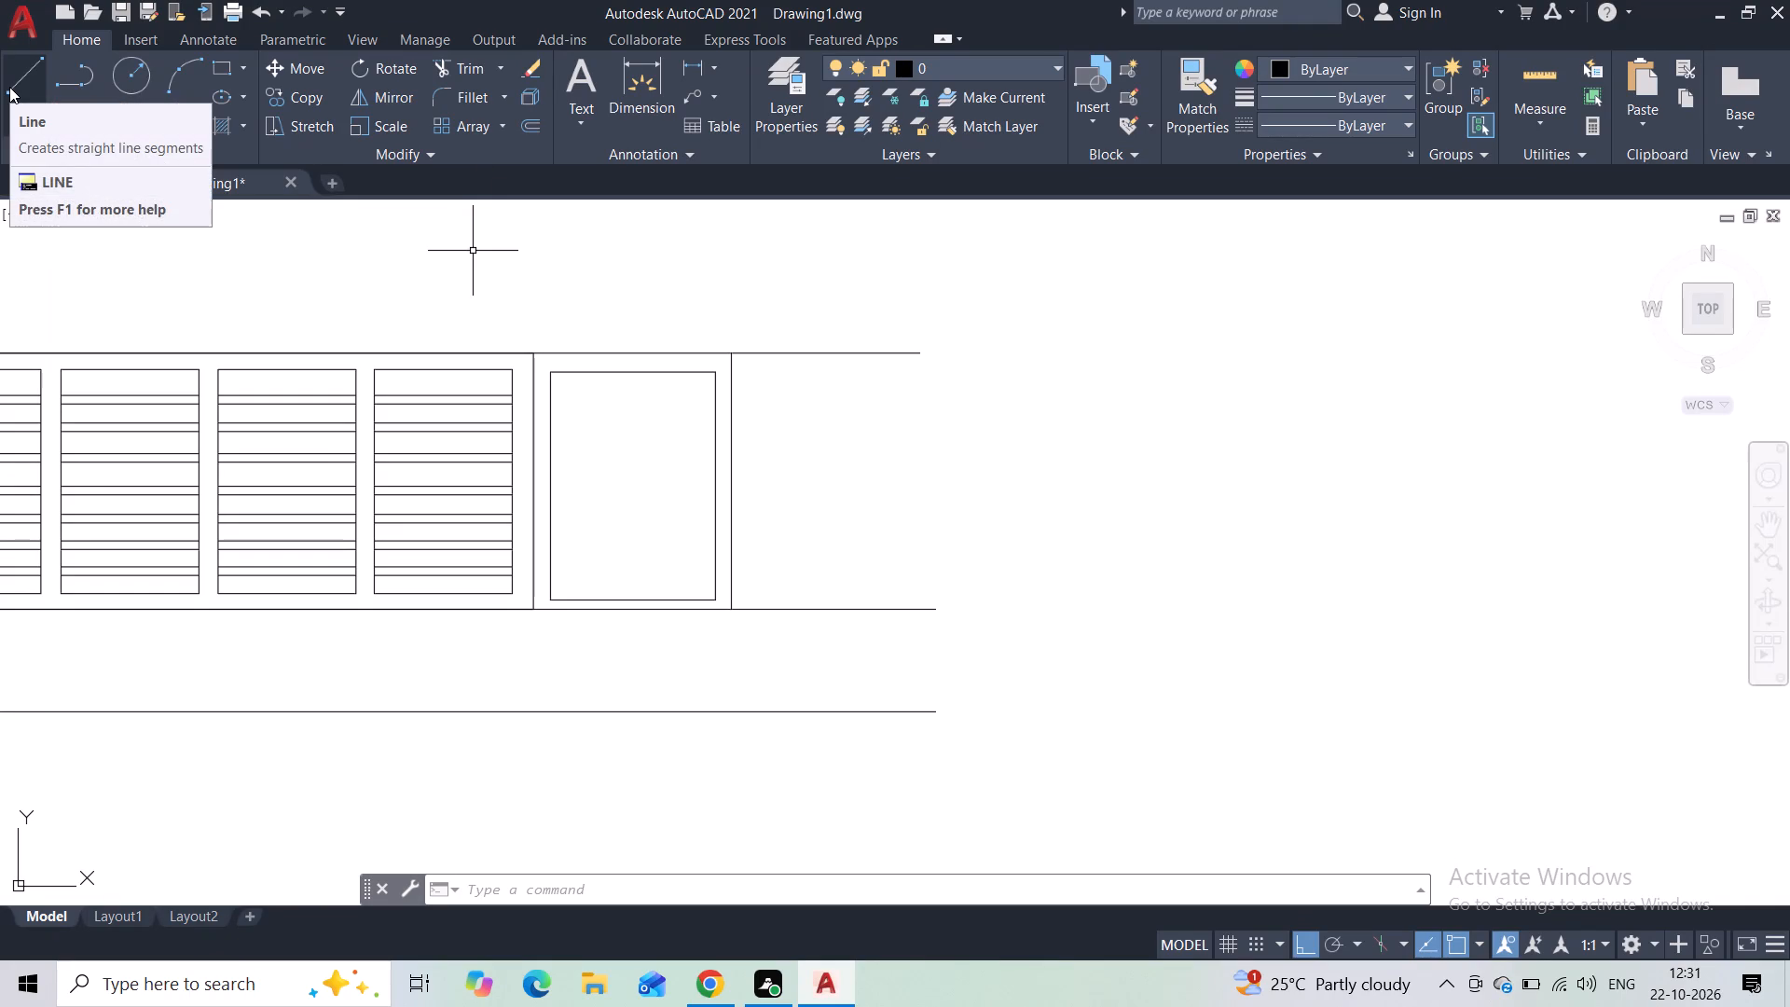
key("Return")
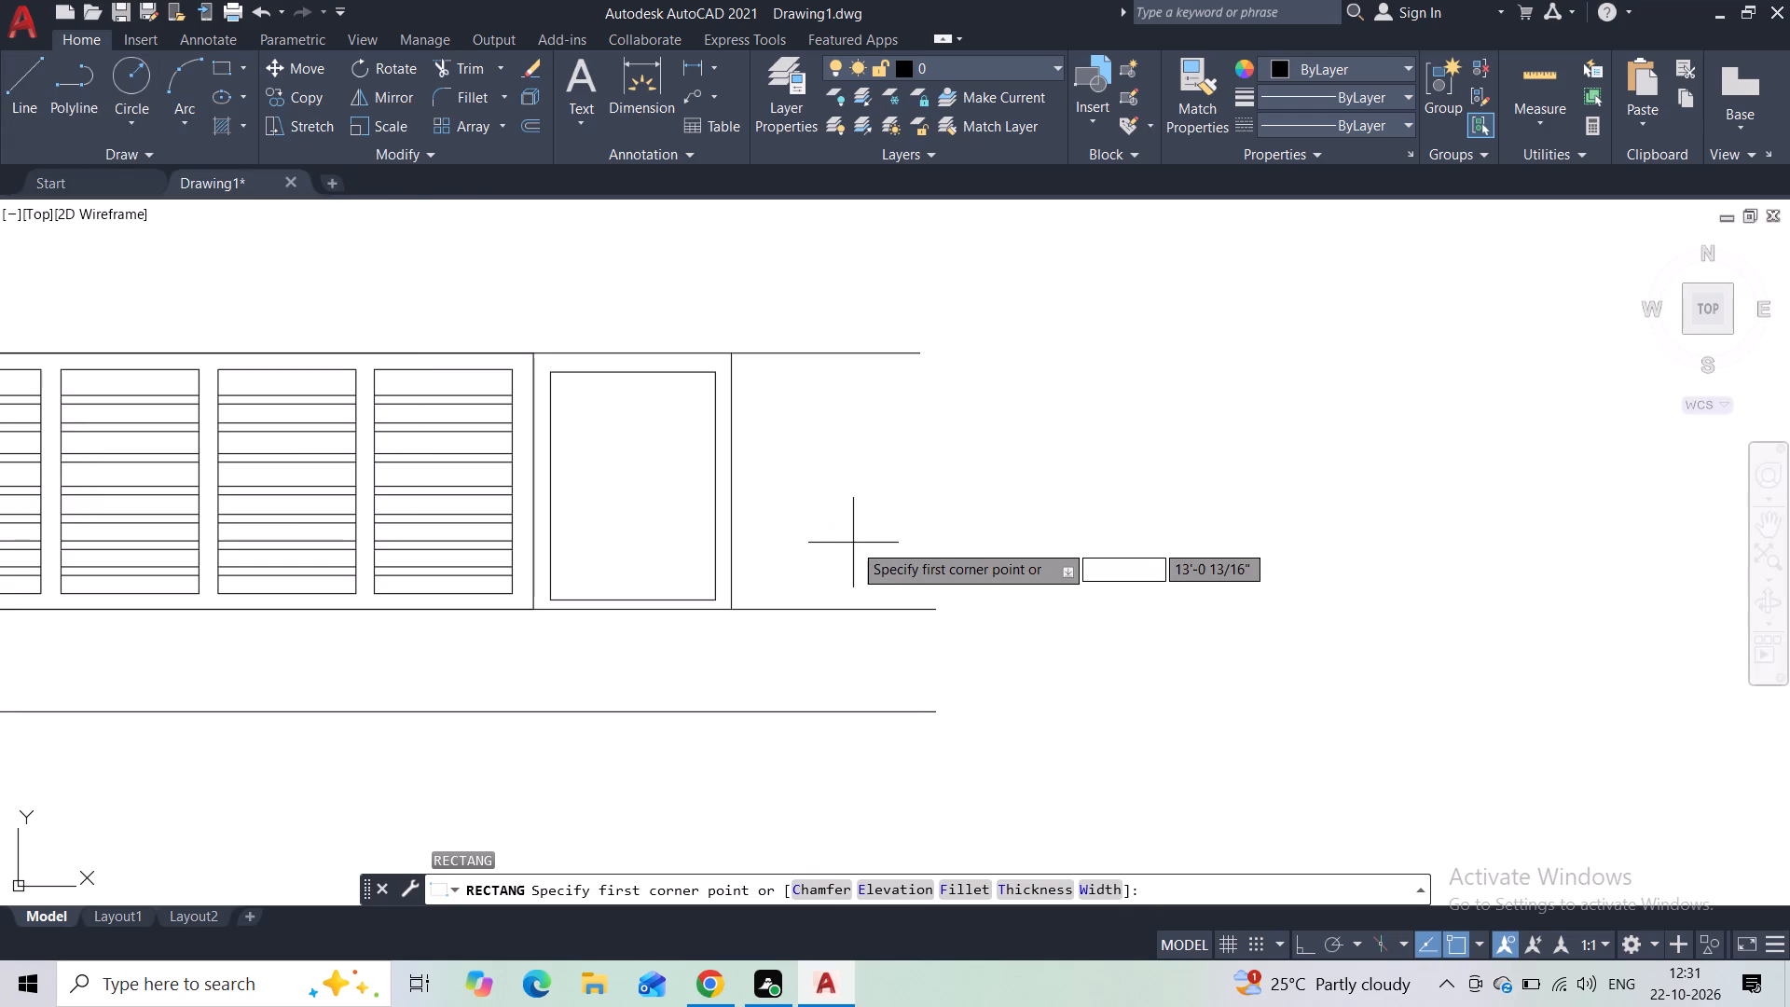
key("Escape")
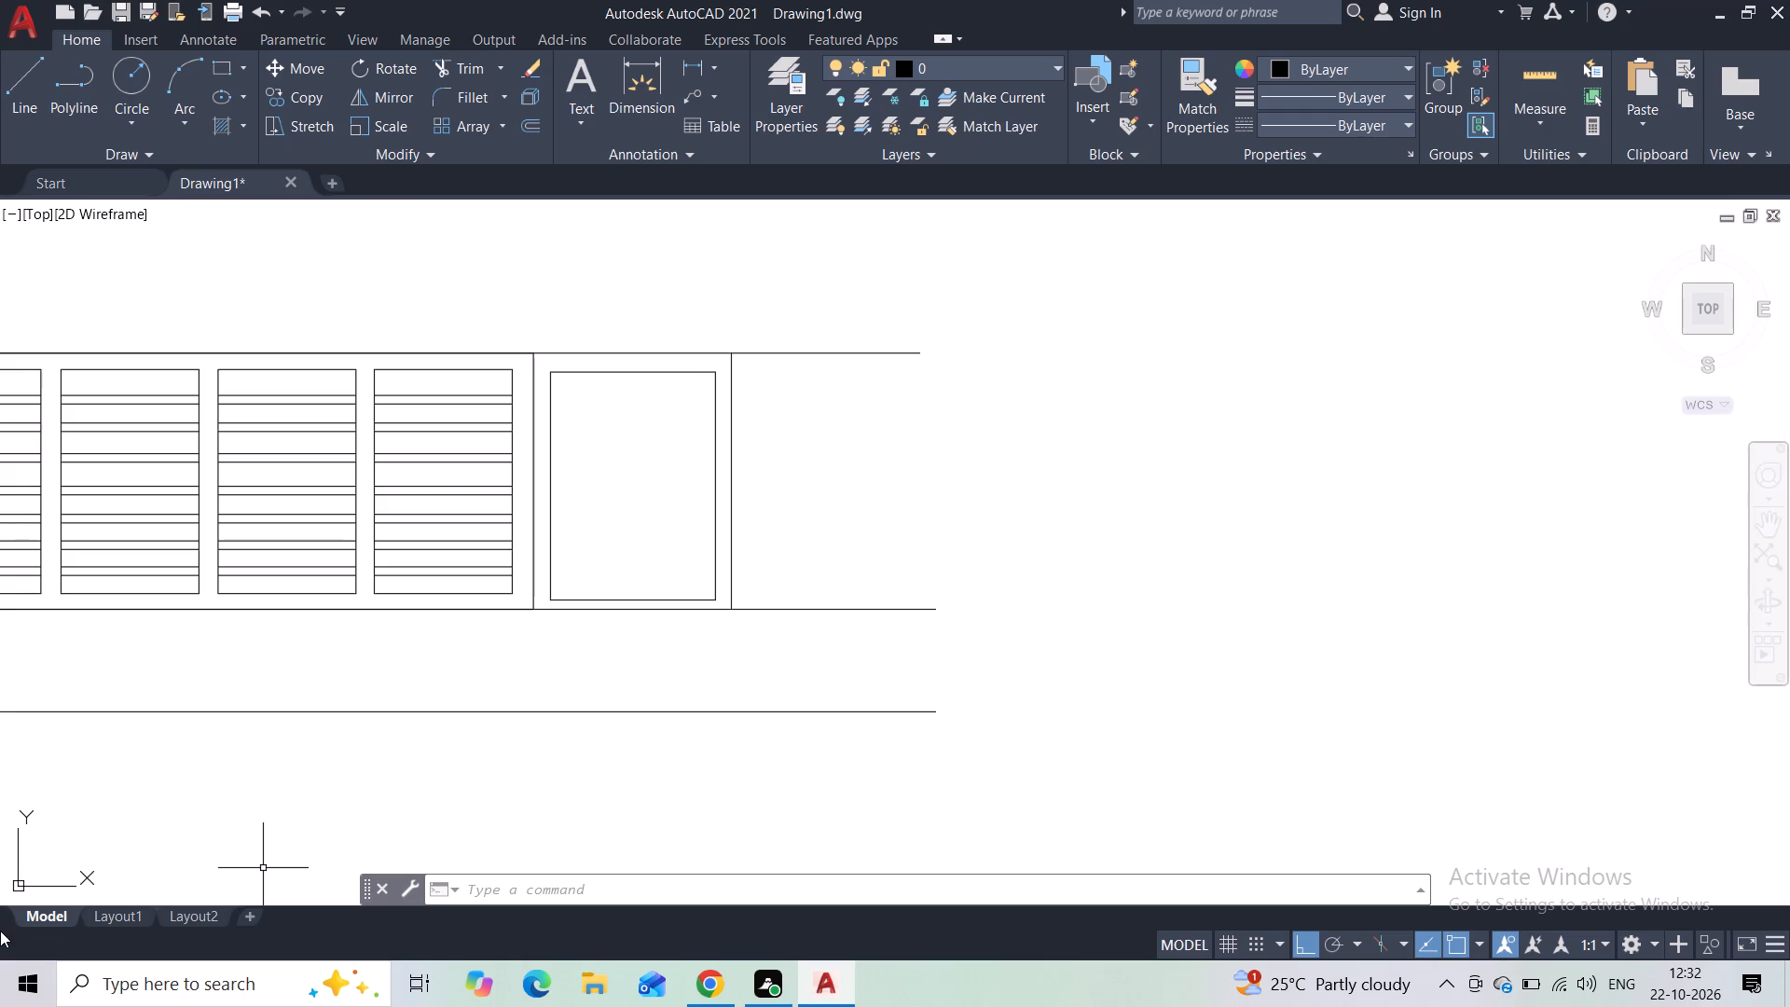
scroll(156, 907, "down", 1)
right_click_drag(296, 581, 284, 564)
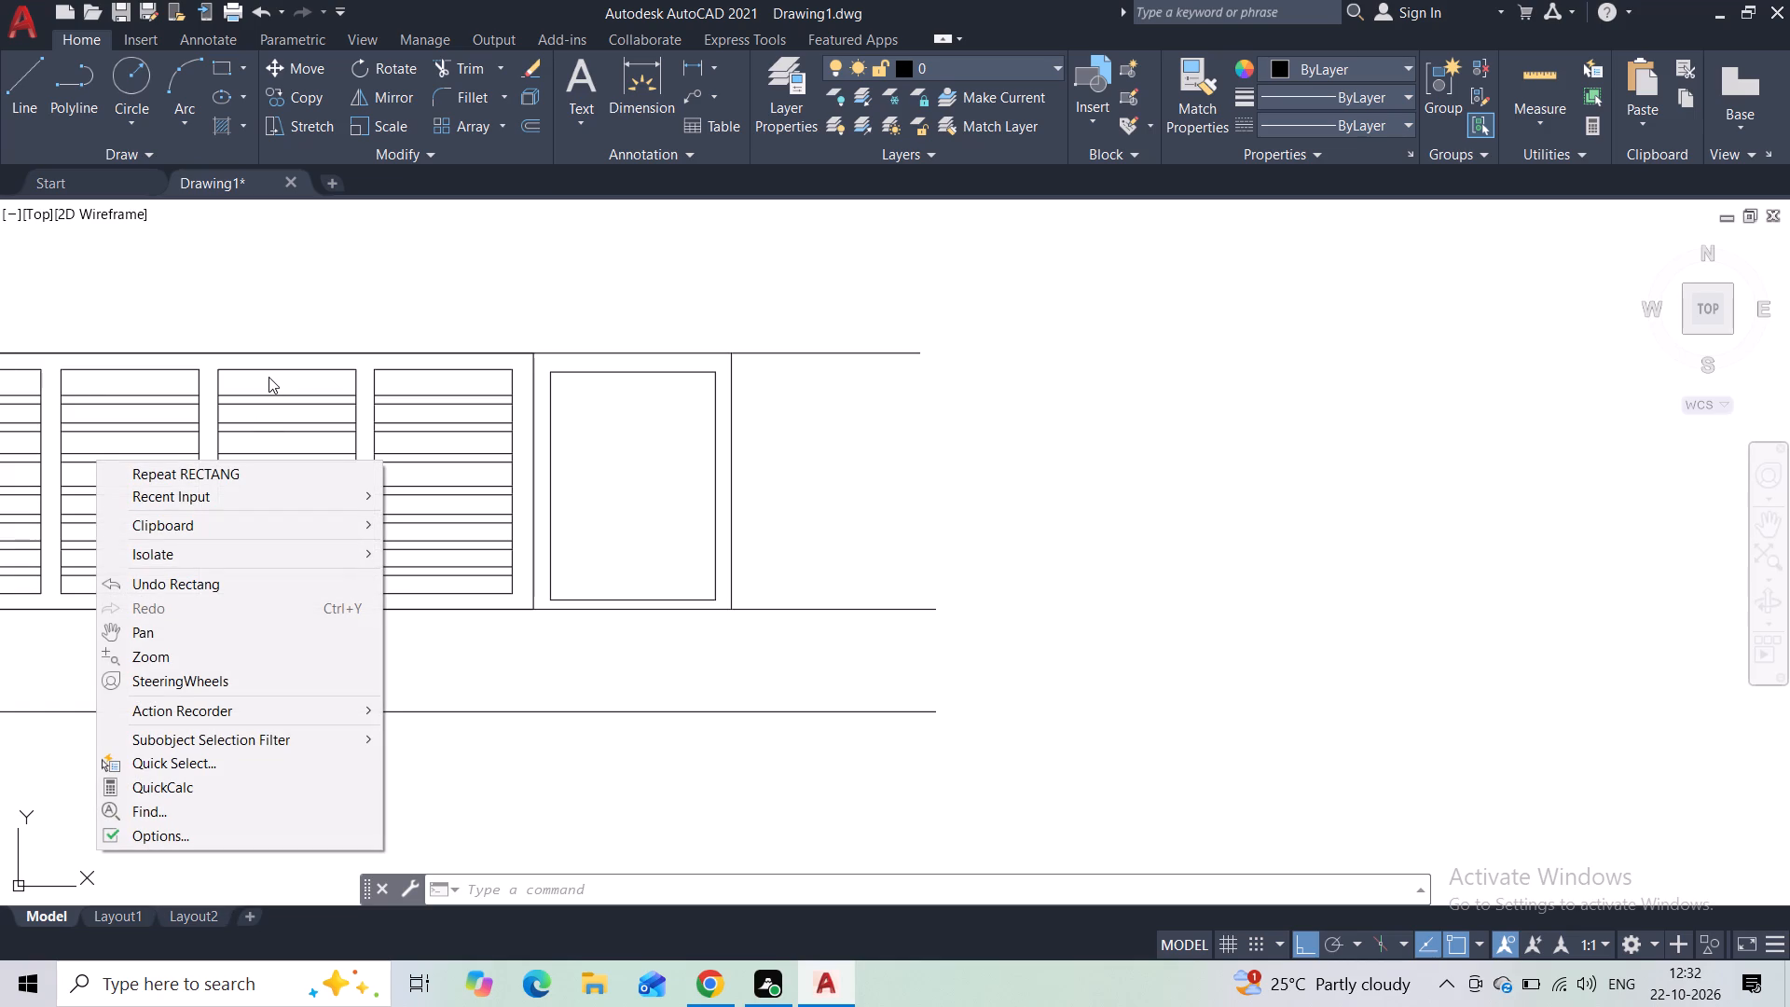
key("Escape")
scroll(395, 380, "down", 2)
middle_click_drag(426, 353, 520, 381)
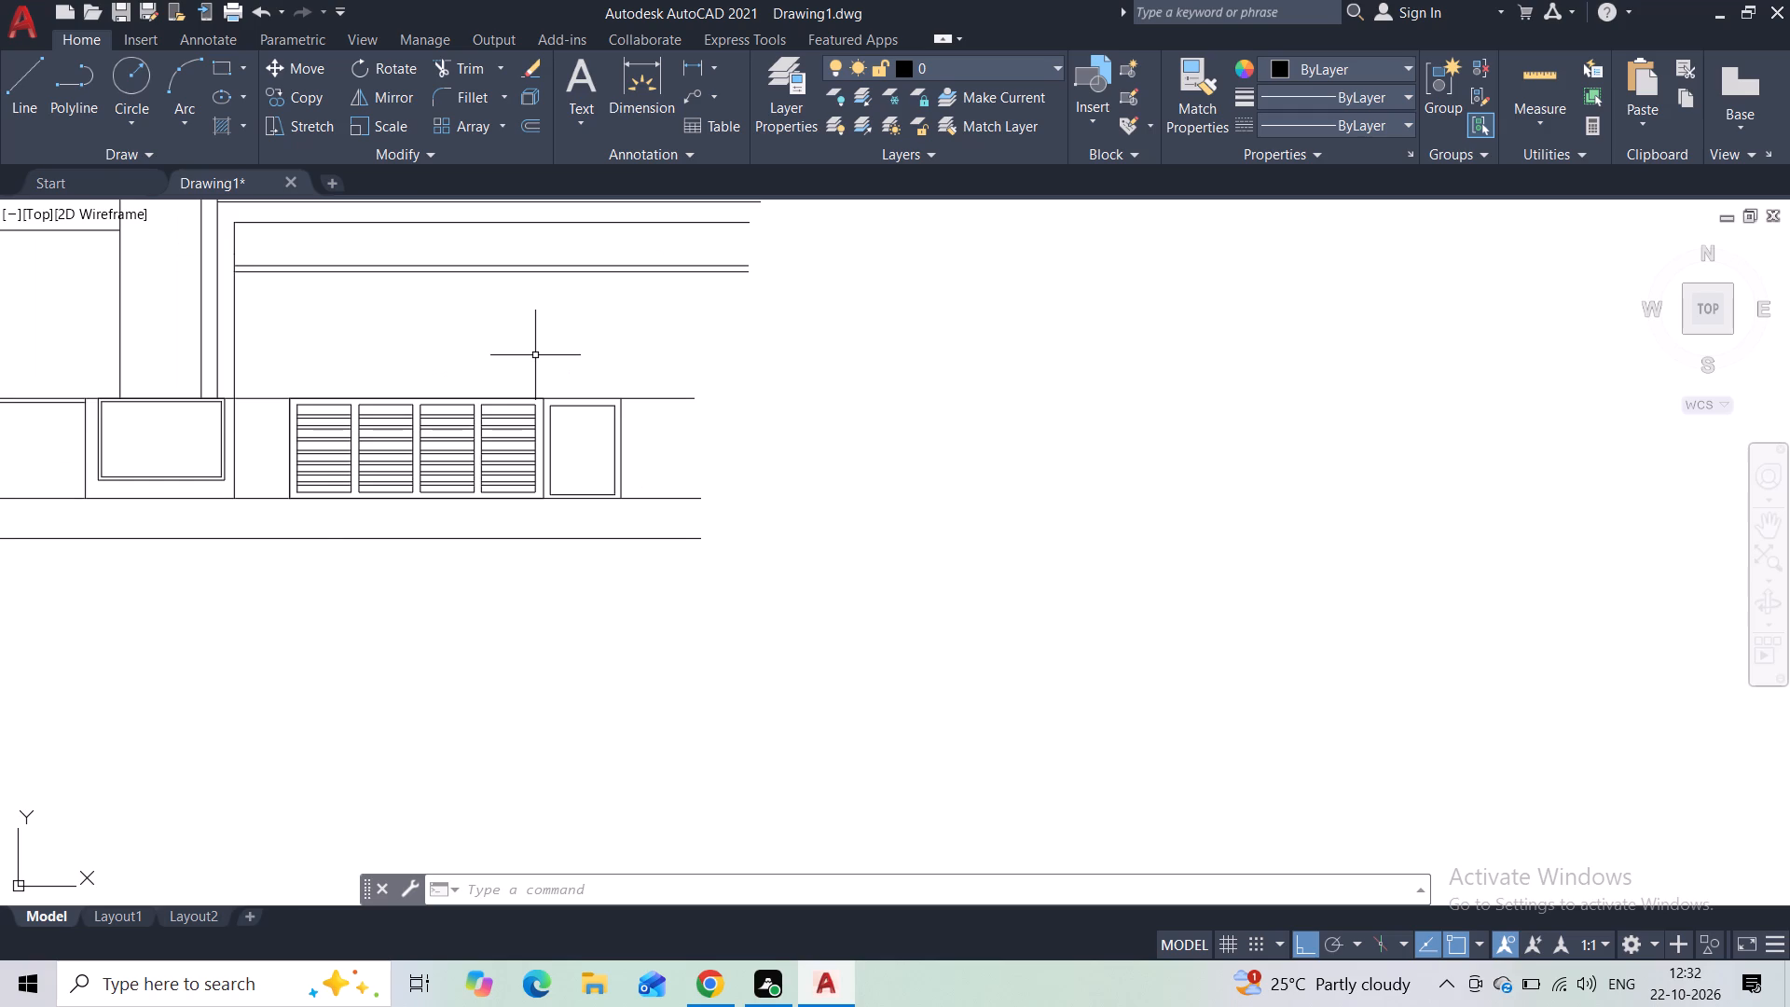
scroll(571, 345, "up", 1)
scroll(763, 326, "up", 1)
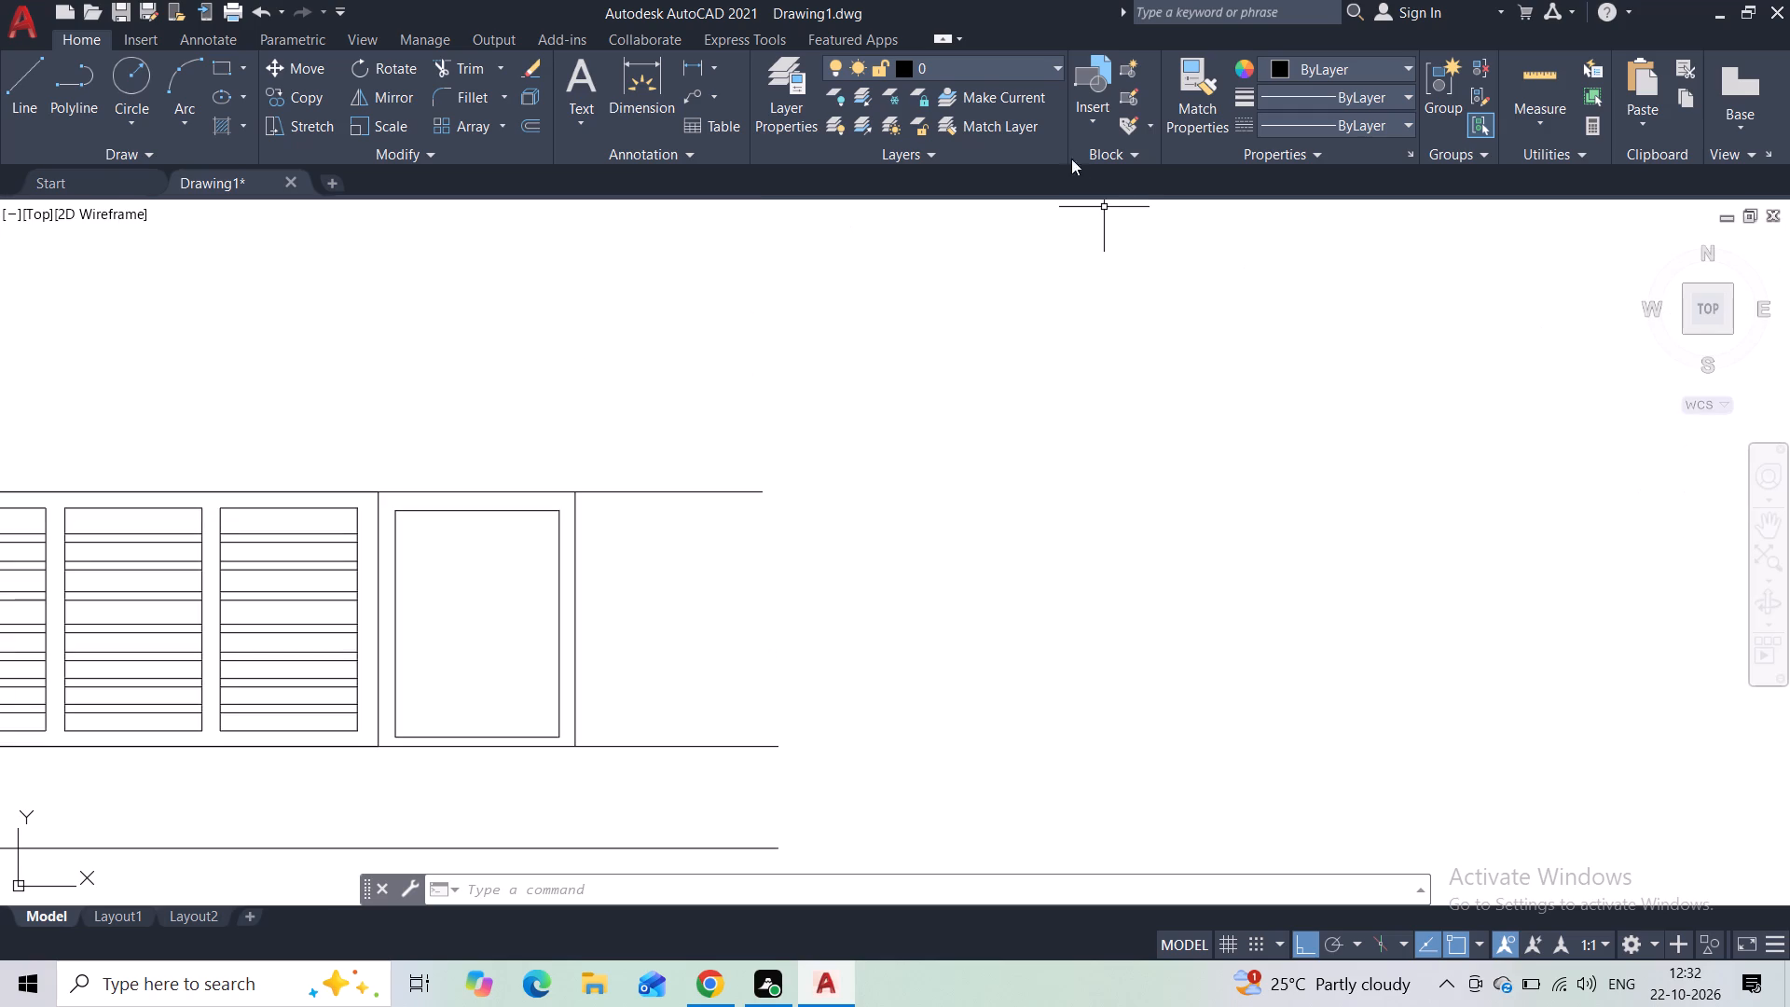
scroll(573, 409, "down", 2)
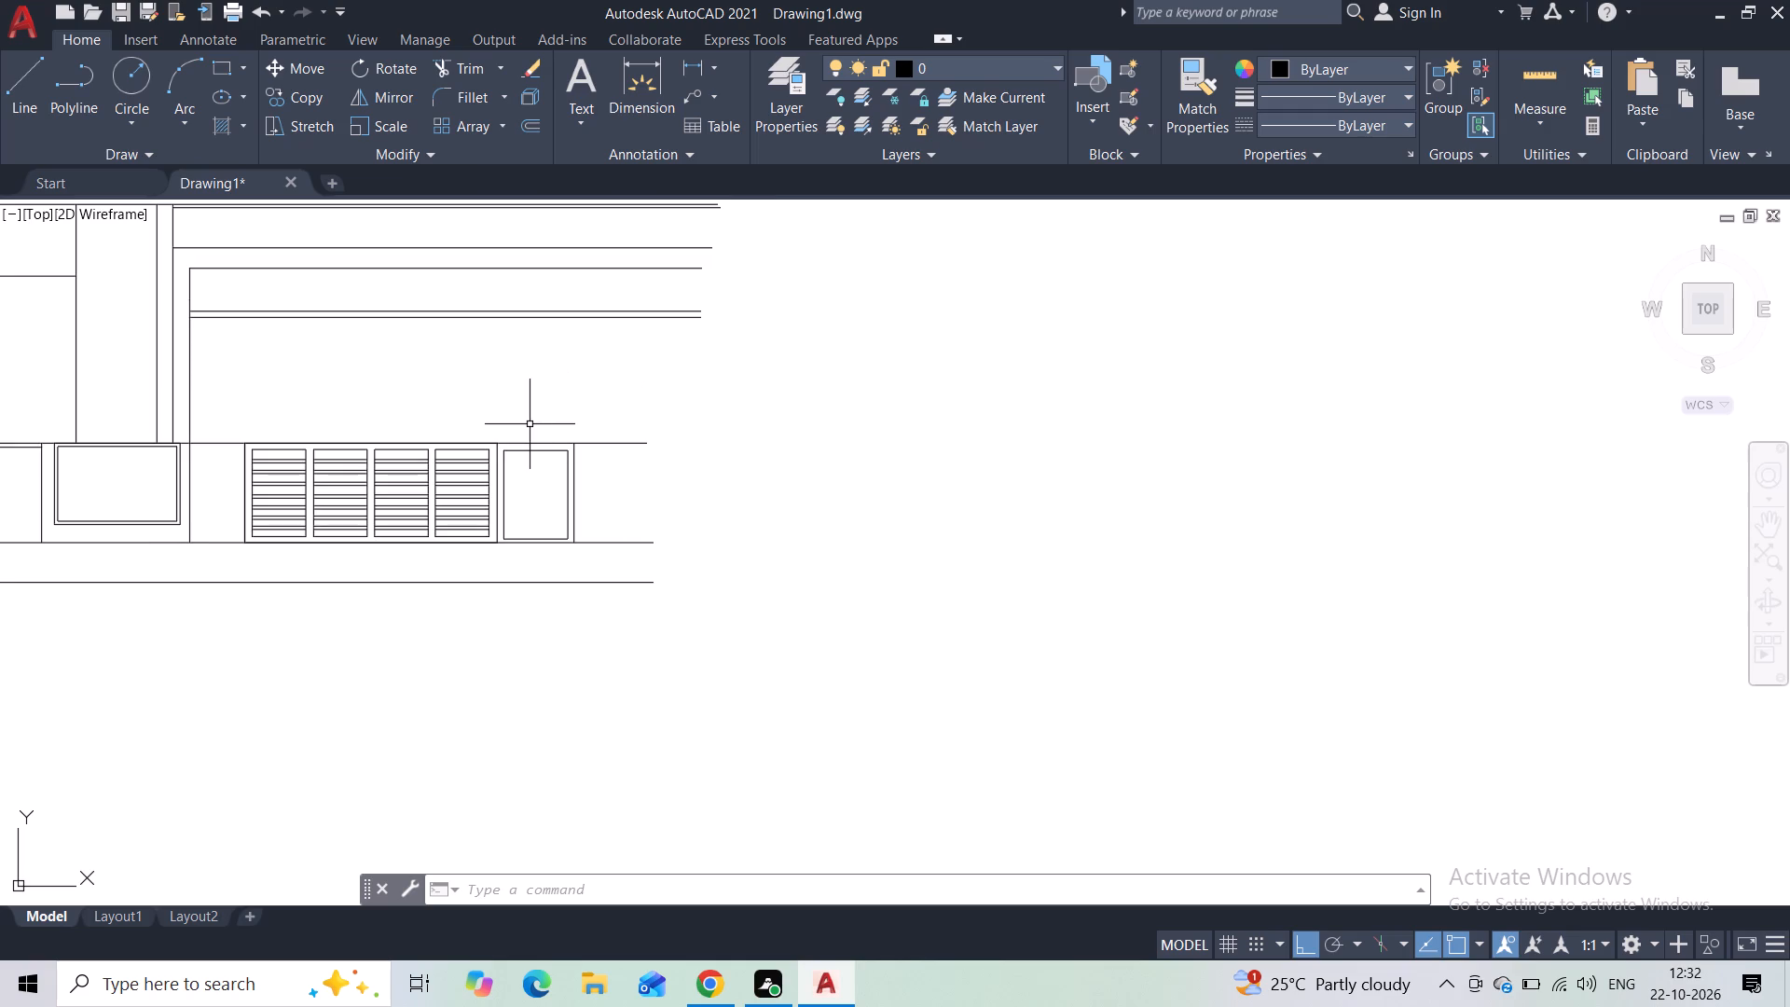
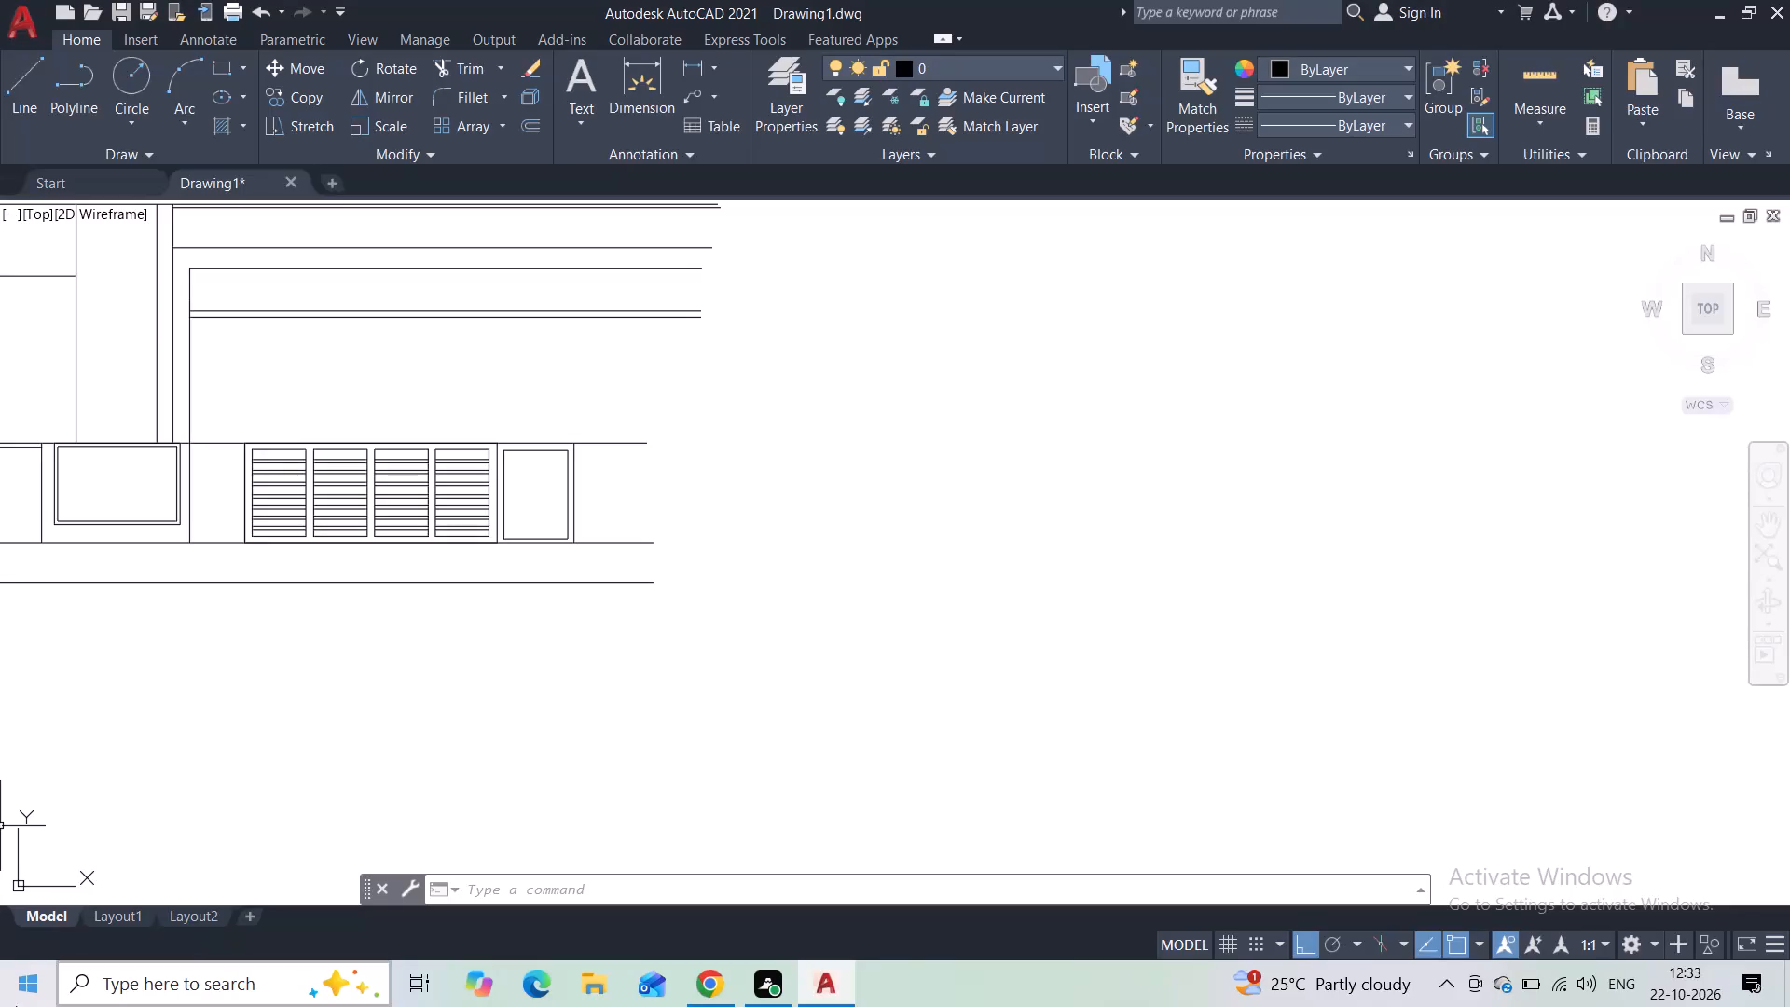
Narrow the end panel's rectangle by stretching its right edge inward toward the four-panel frame.
middle_click_drag(411, 388, 544, 471)
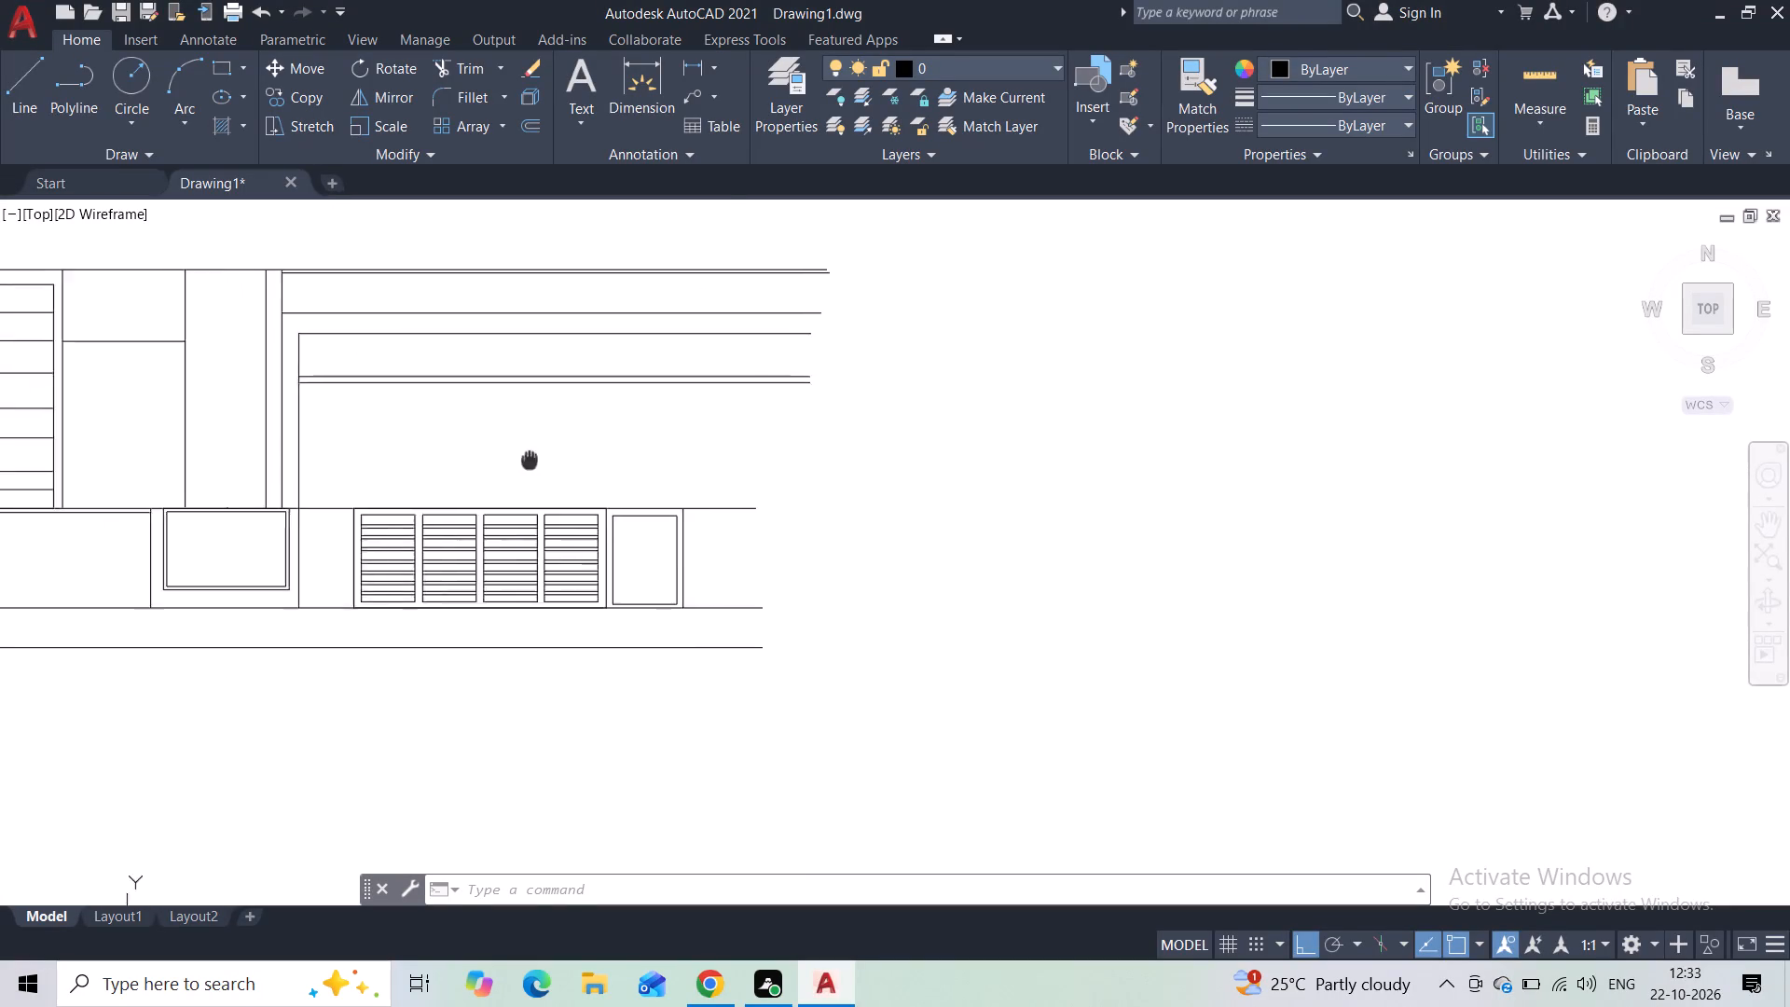
middle_click_drag(544, 471, 584, 502)
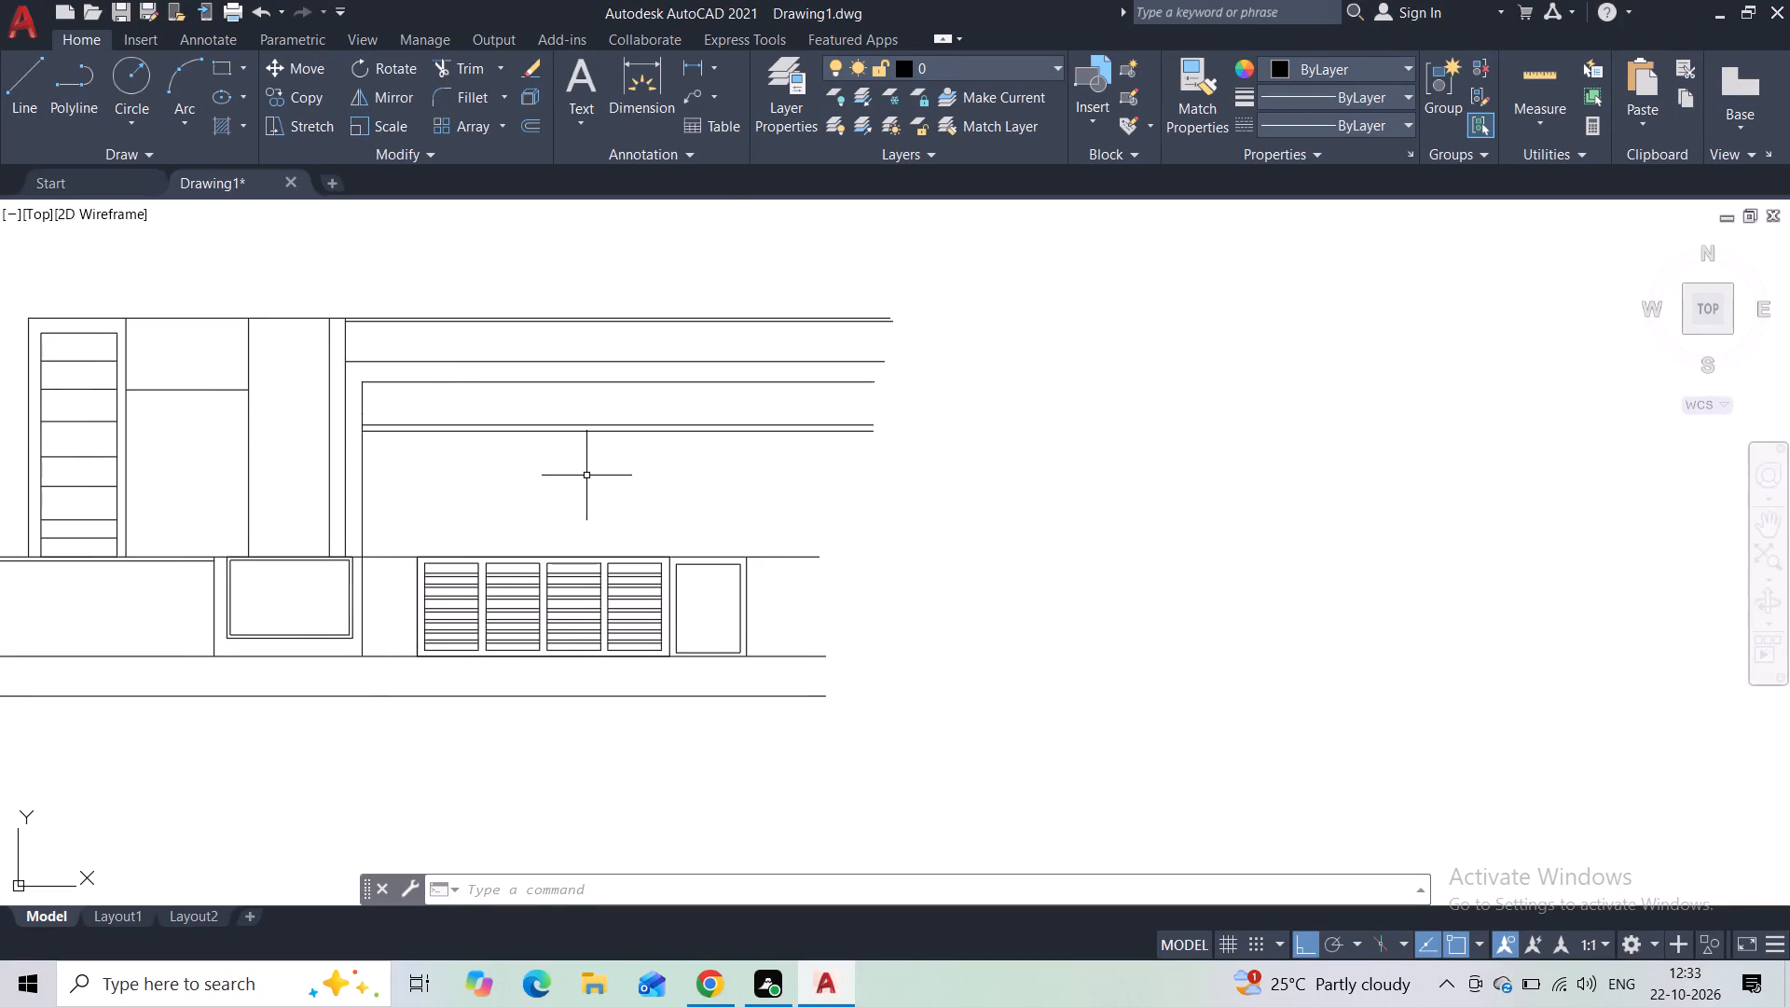
scroll(733, 600, "up", 2)
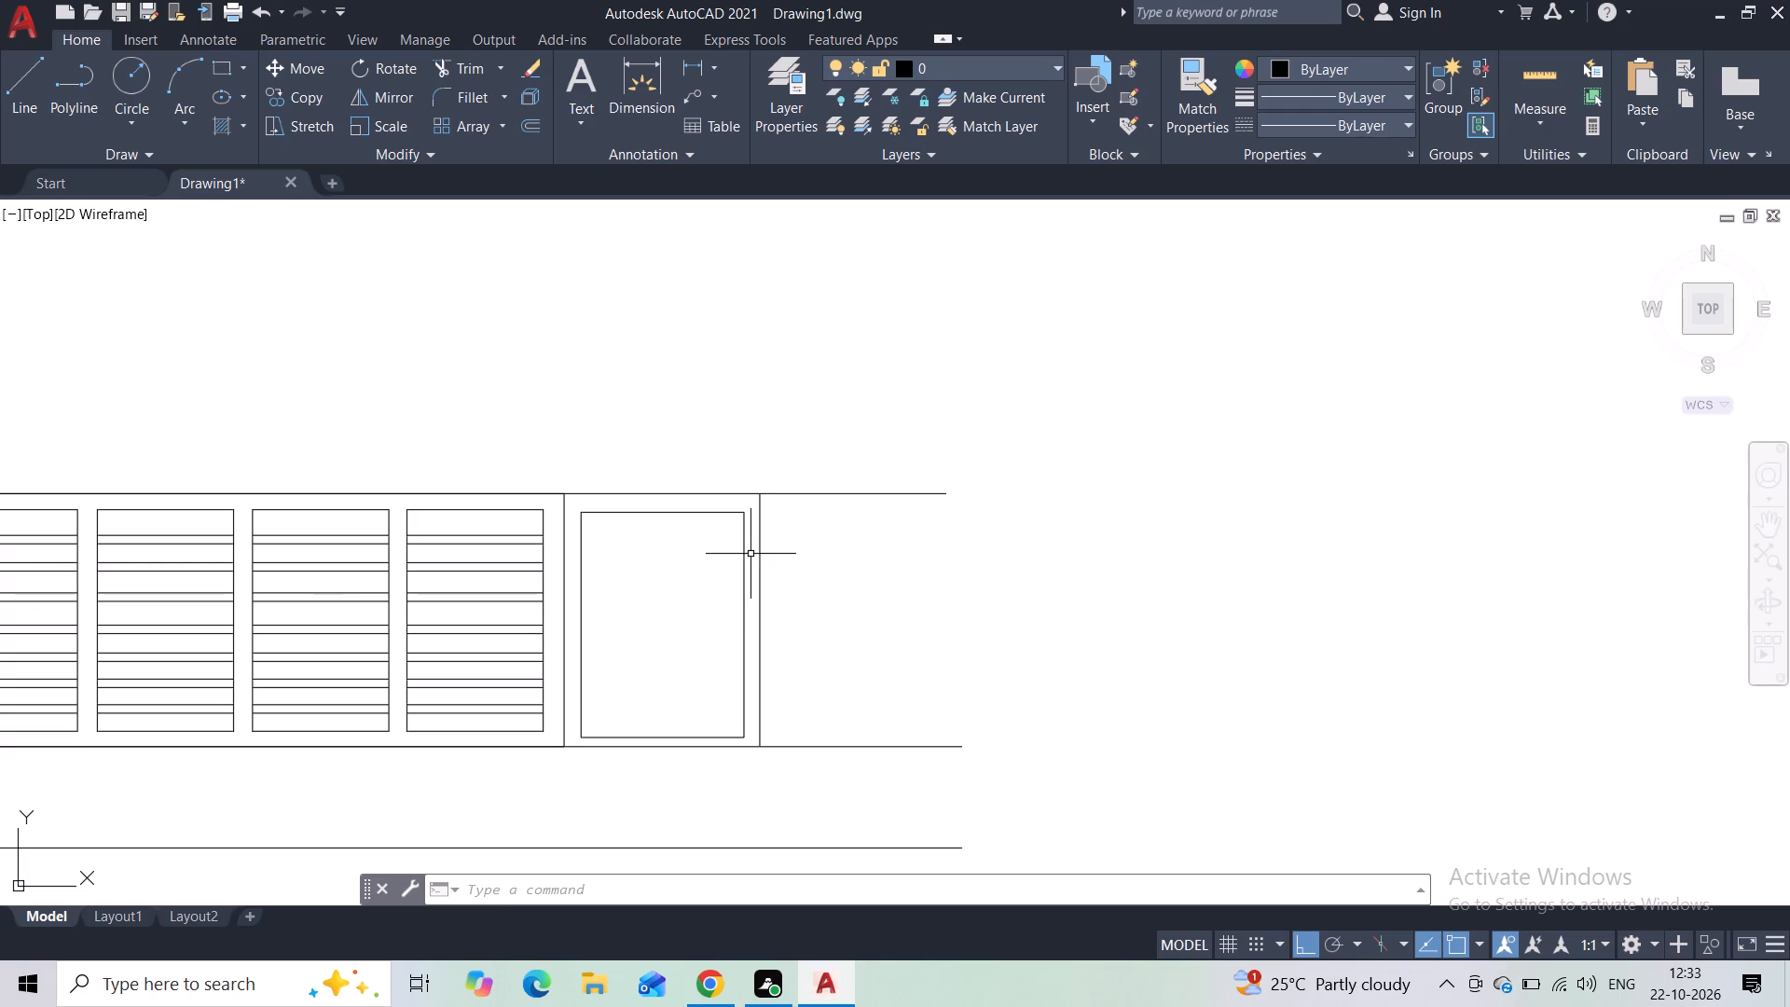
left_click(744, 559)
left_click(748, 622)
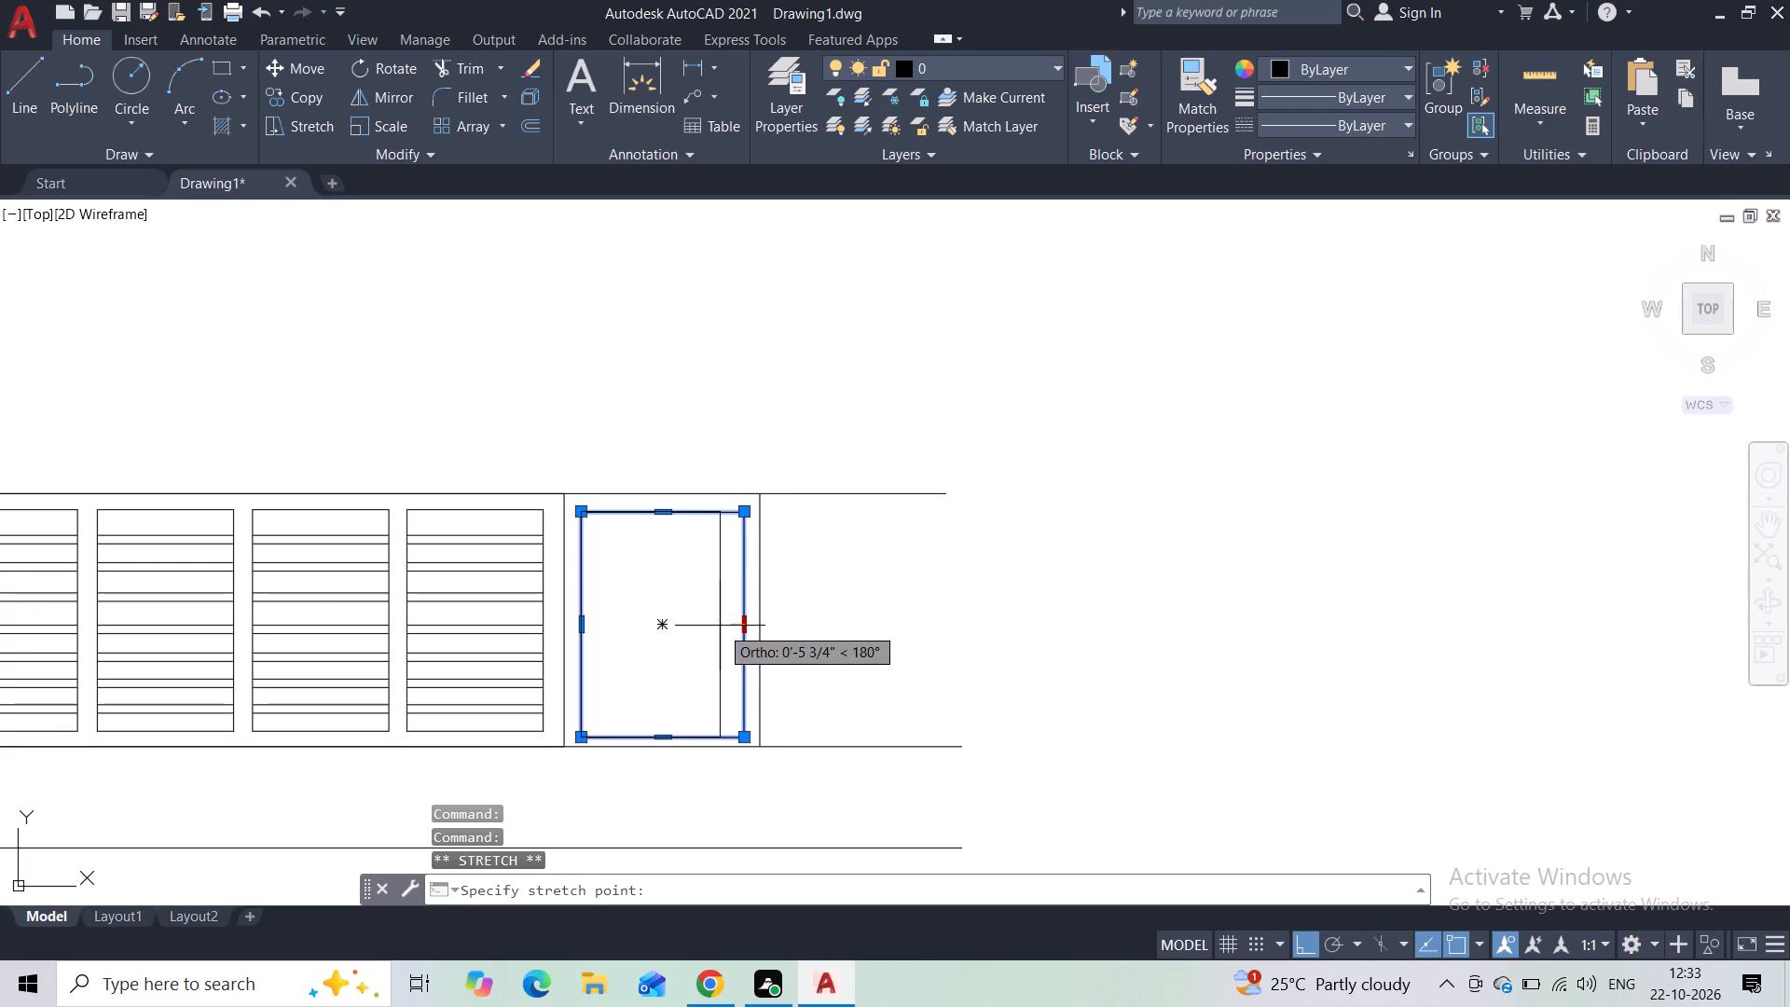
left_click(712, 626)
Move the vertical line bounding the end panel's bay left, leaving a small gap beside the narrowed rectangle.
left_click(809, 589)
left_click(732, 617)
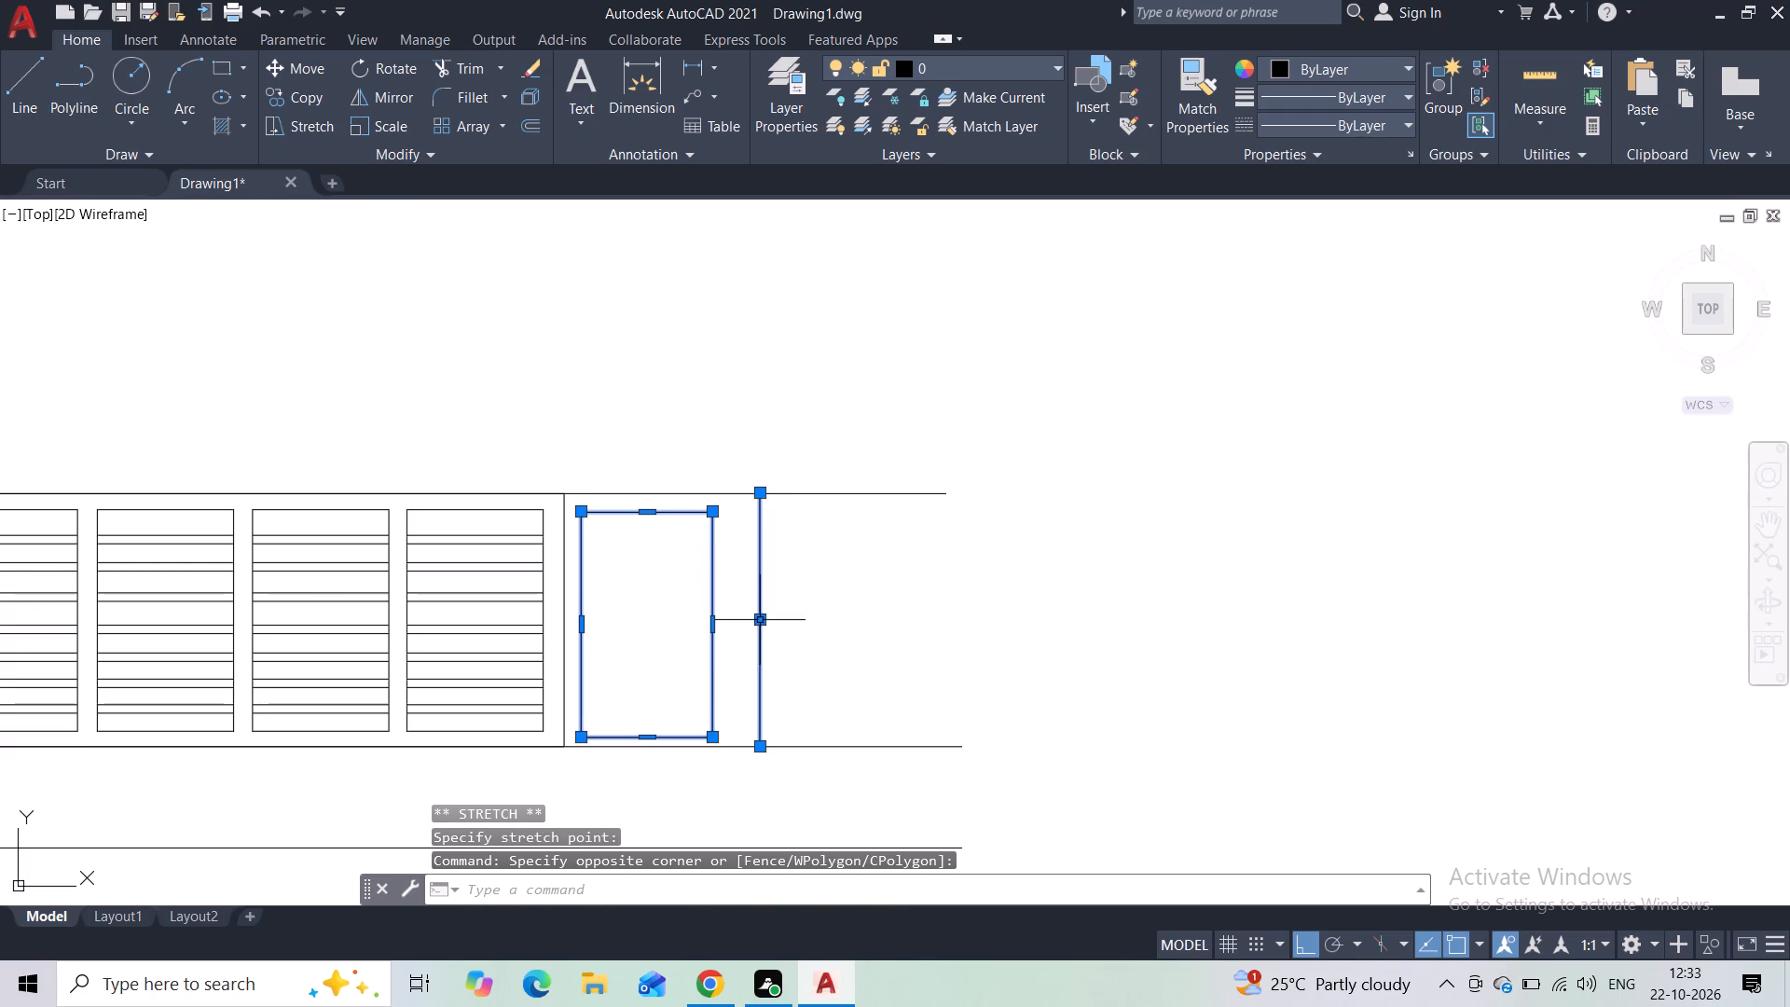
left_click(762, 623)
left_click(729, 627)
key("Escape")
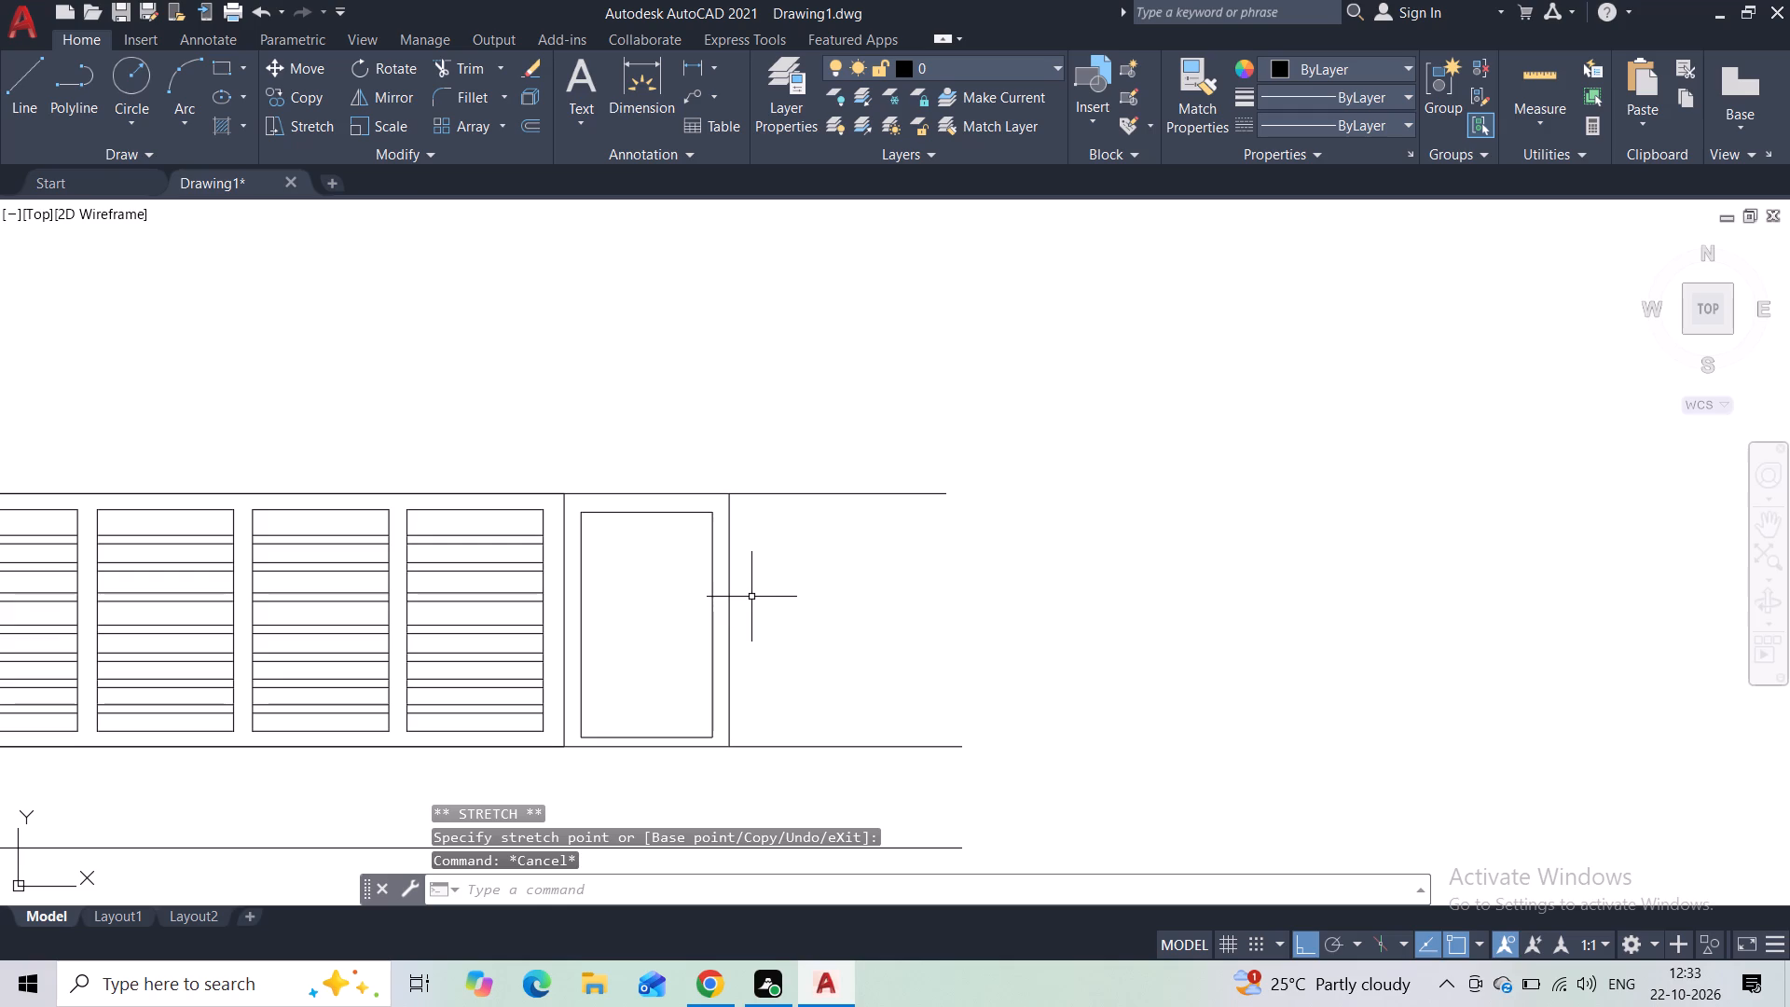
Draw a rectangle about 4'-2" wide and 5'-0" high between the base band's lines, starting at the end bay's right vertical line.
middle_click_drag(695, 553, 694, 553)
middle_click_drag(694, 553, 653, 518)
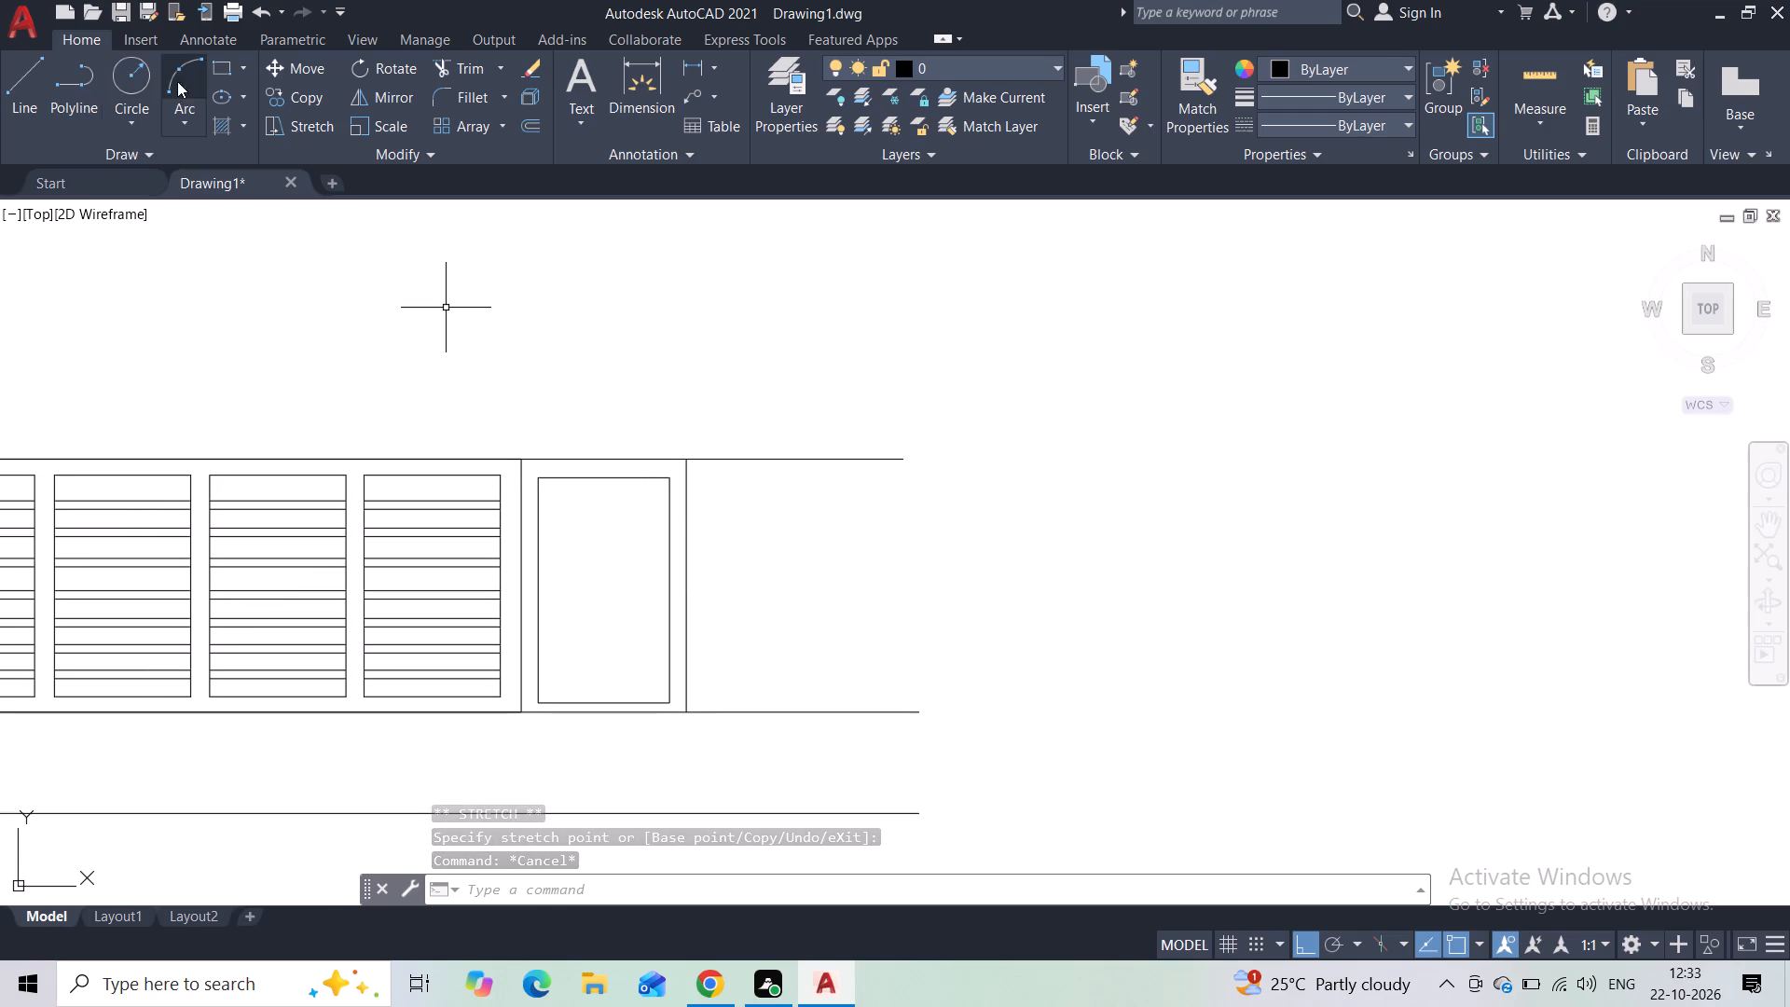
left_click(219, 62)
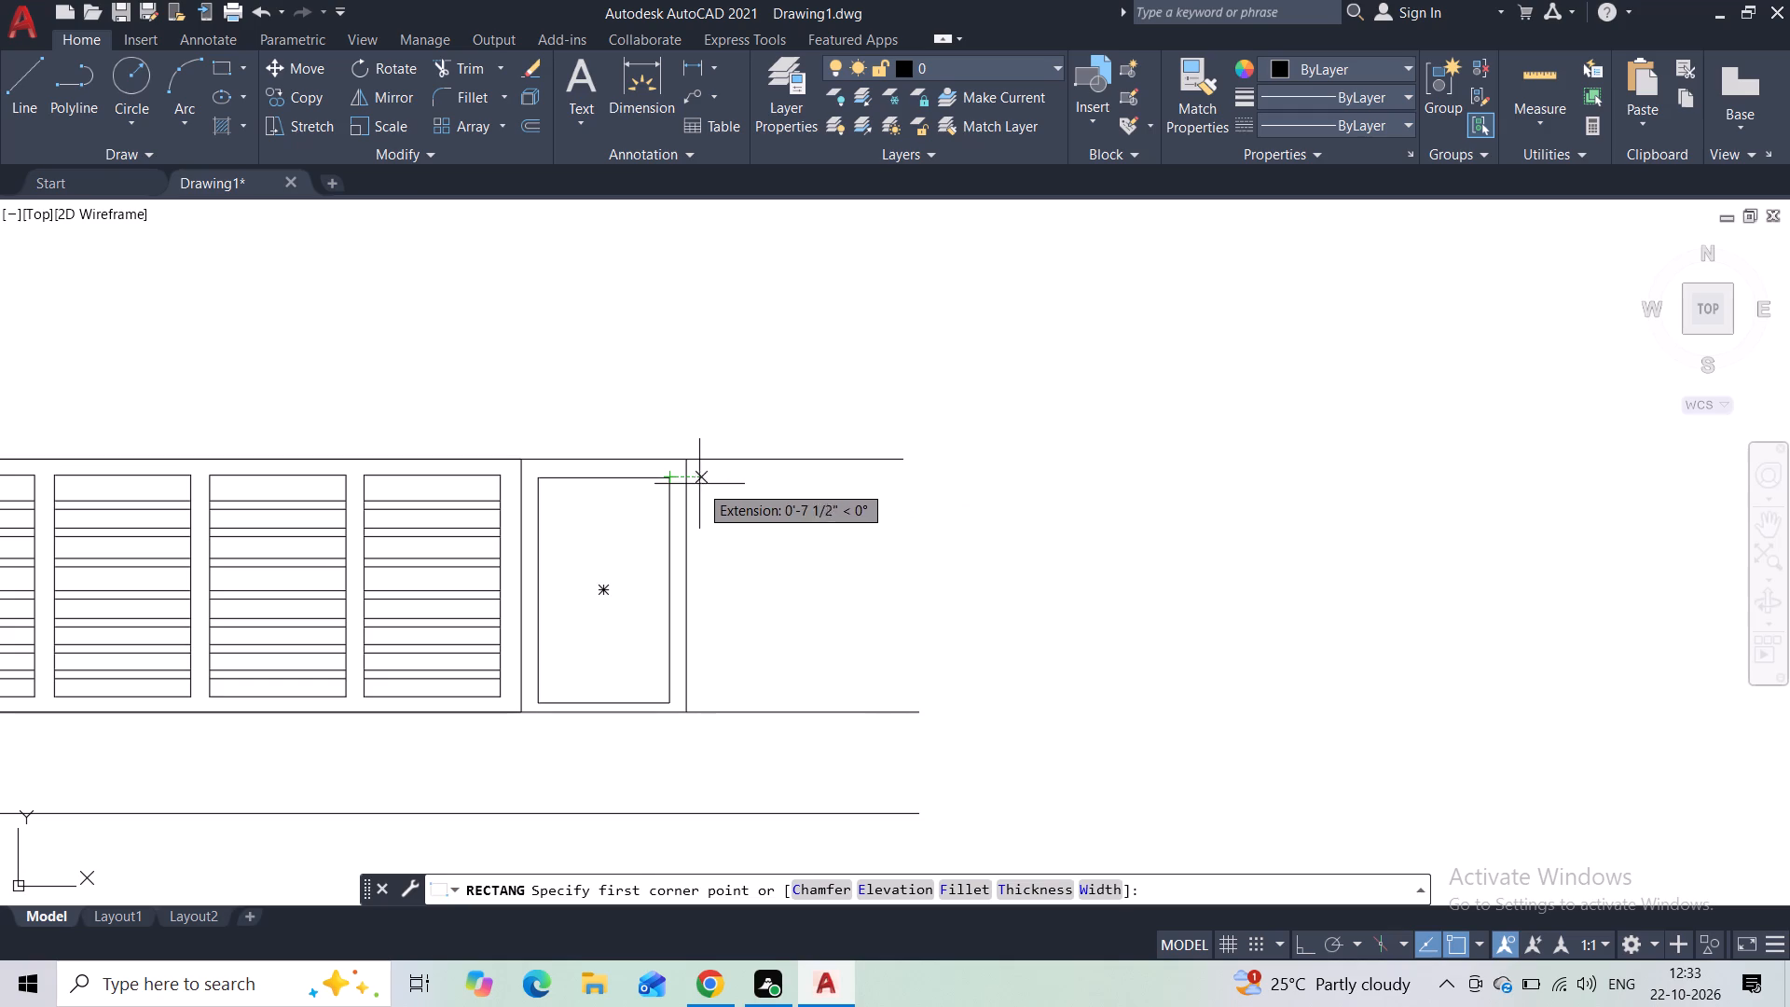
scroll(683, 467, "up", 2)
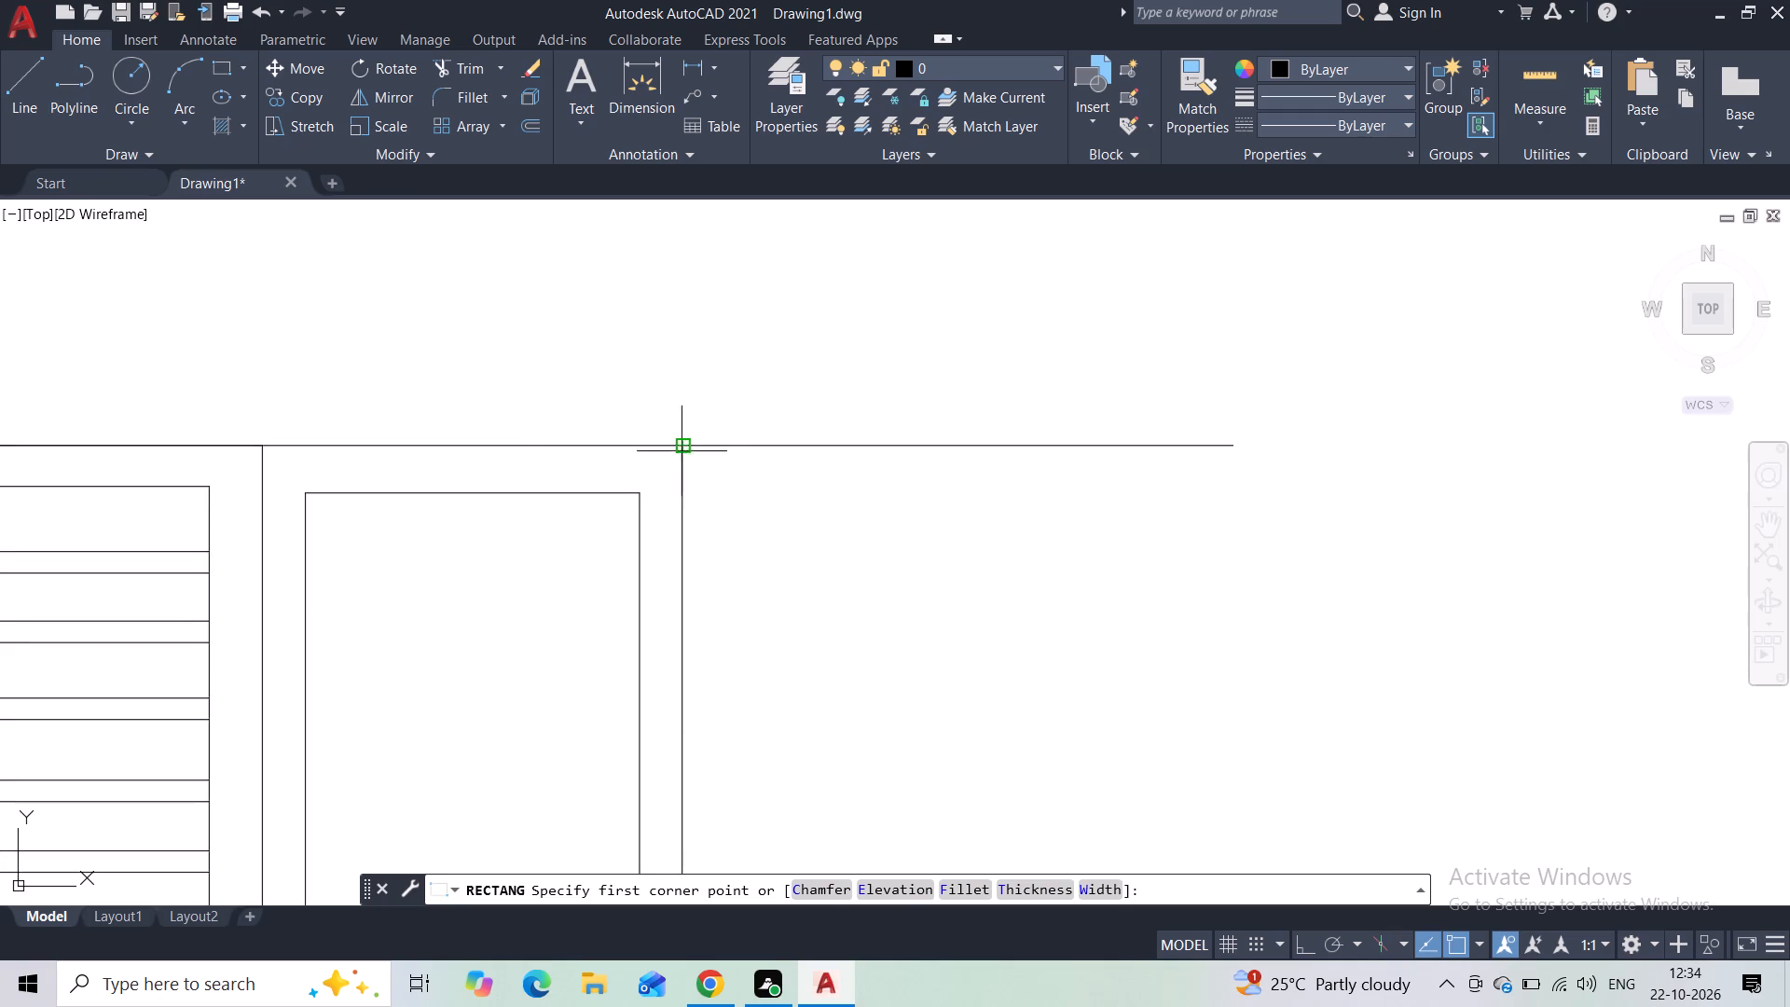
left_click(681, 449)
middle_click_drag(795, 573, 621, 355)
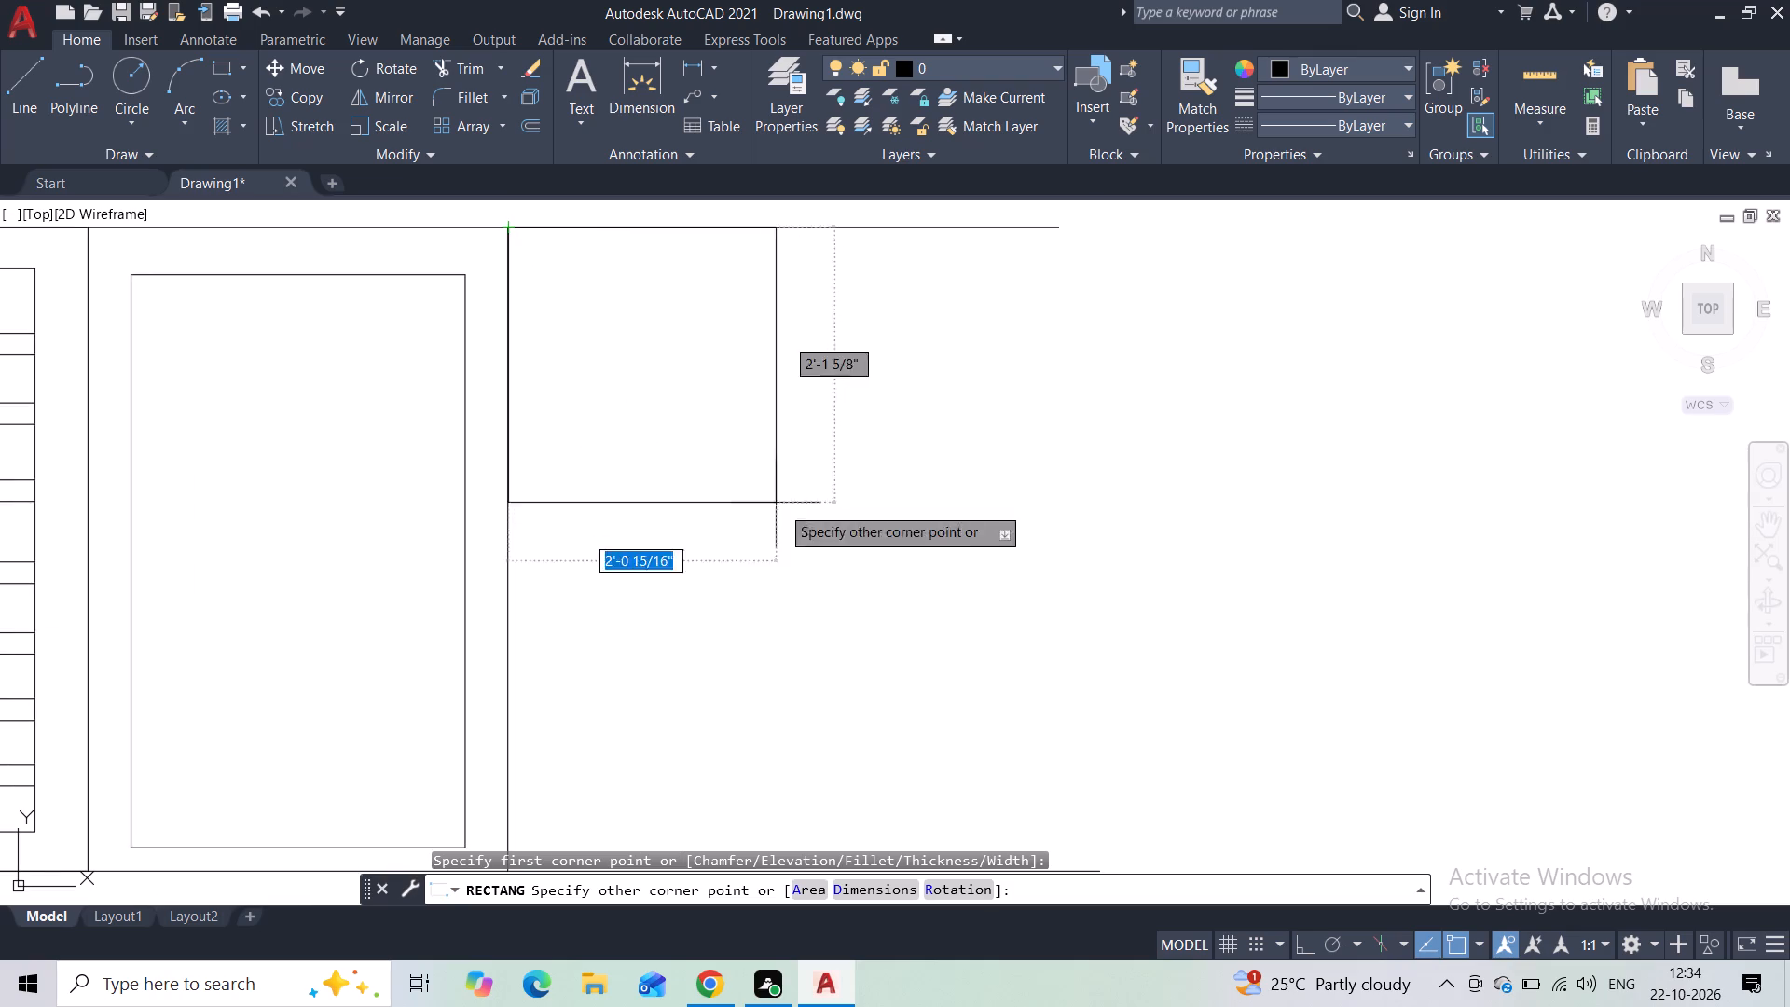
scroll(862, 606, "down", 1)
middle_click_drag(834, 602, 783, 522)
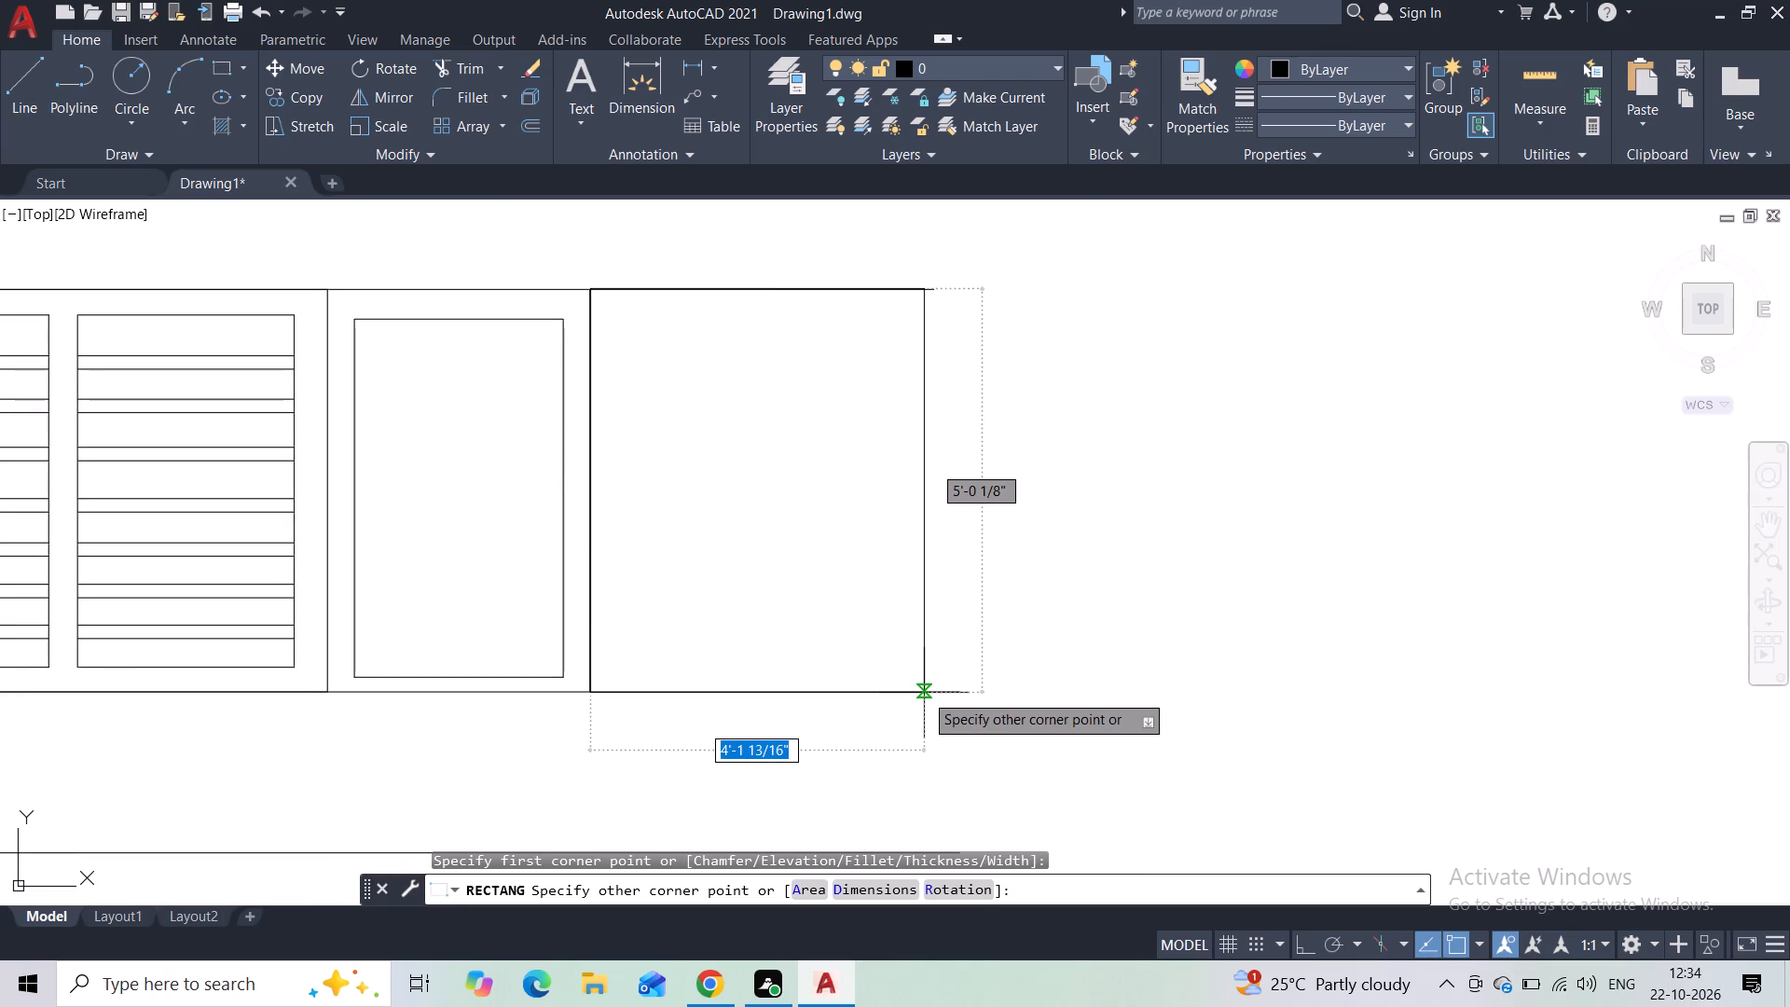
left_click(925, 693)
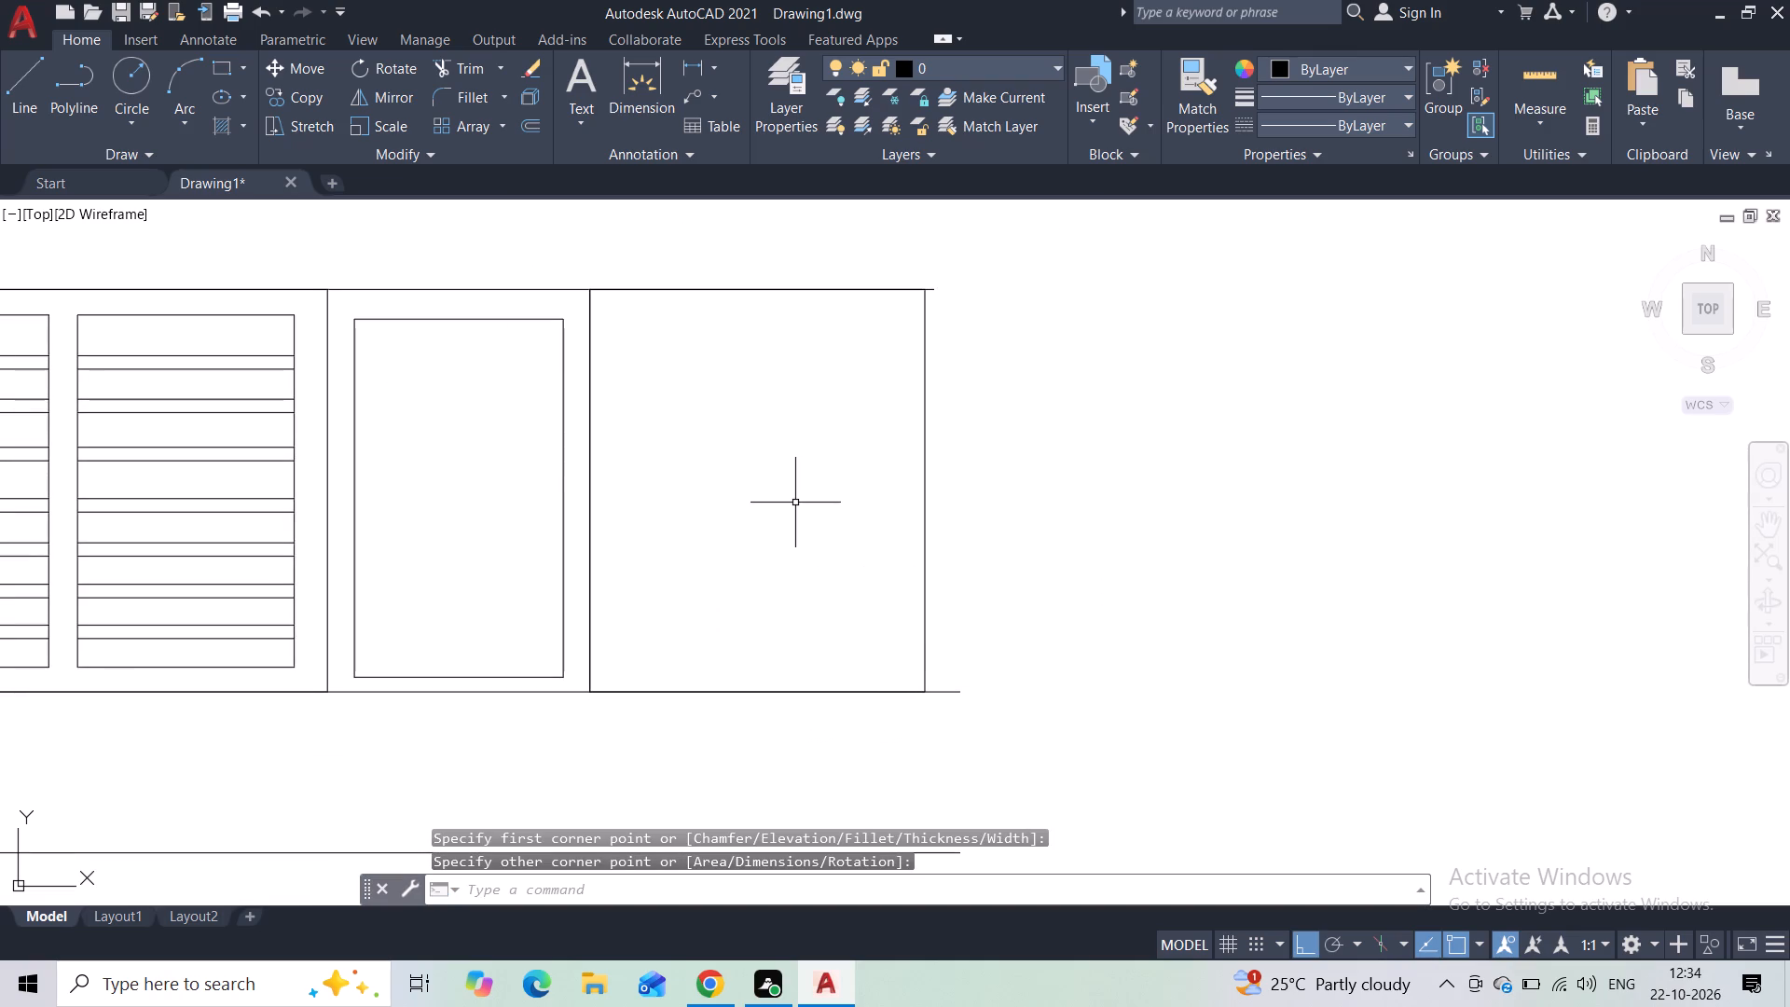
key("space")
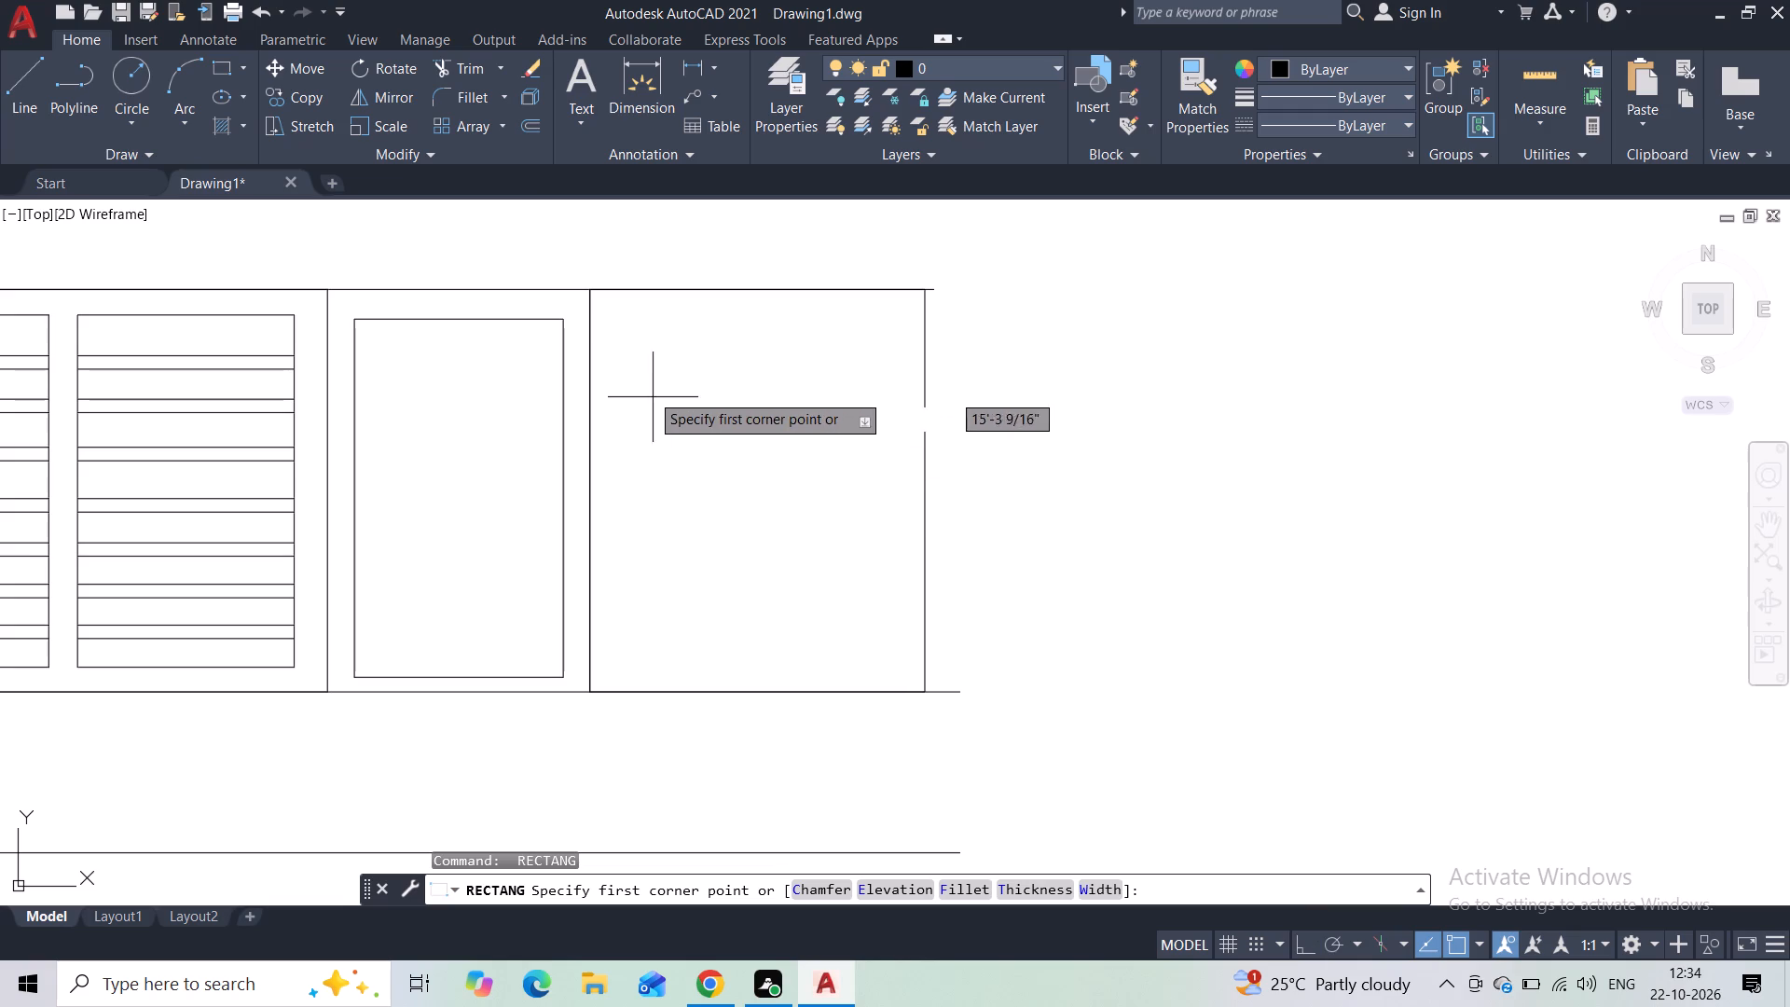
key("Escape")
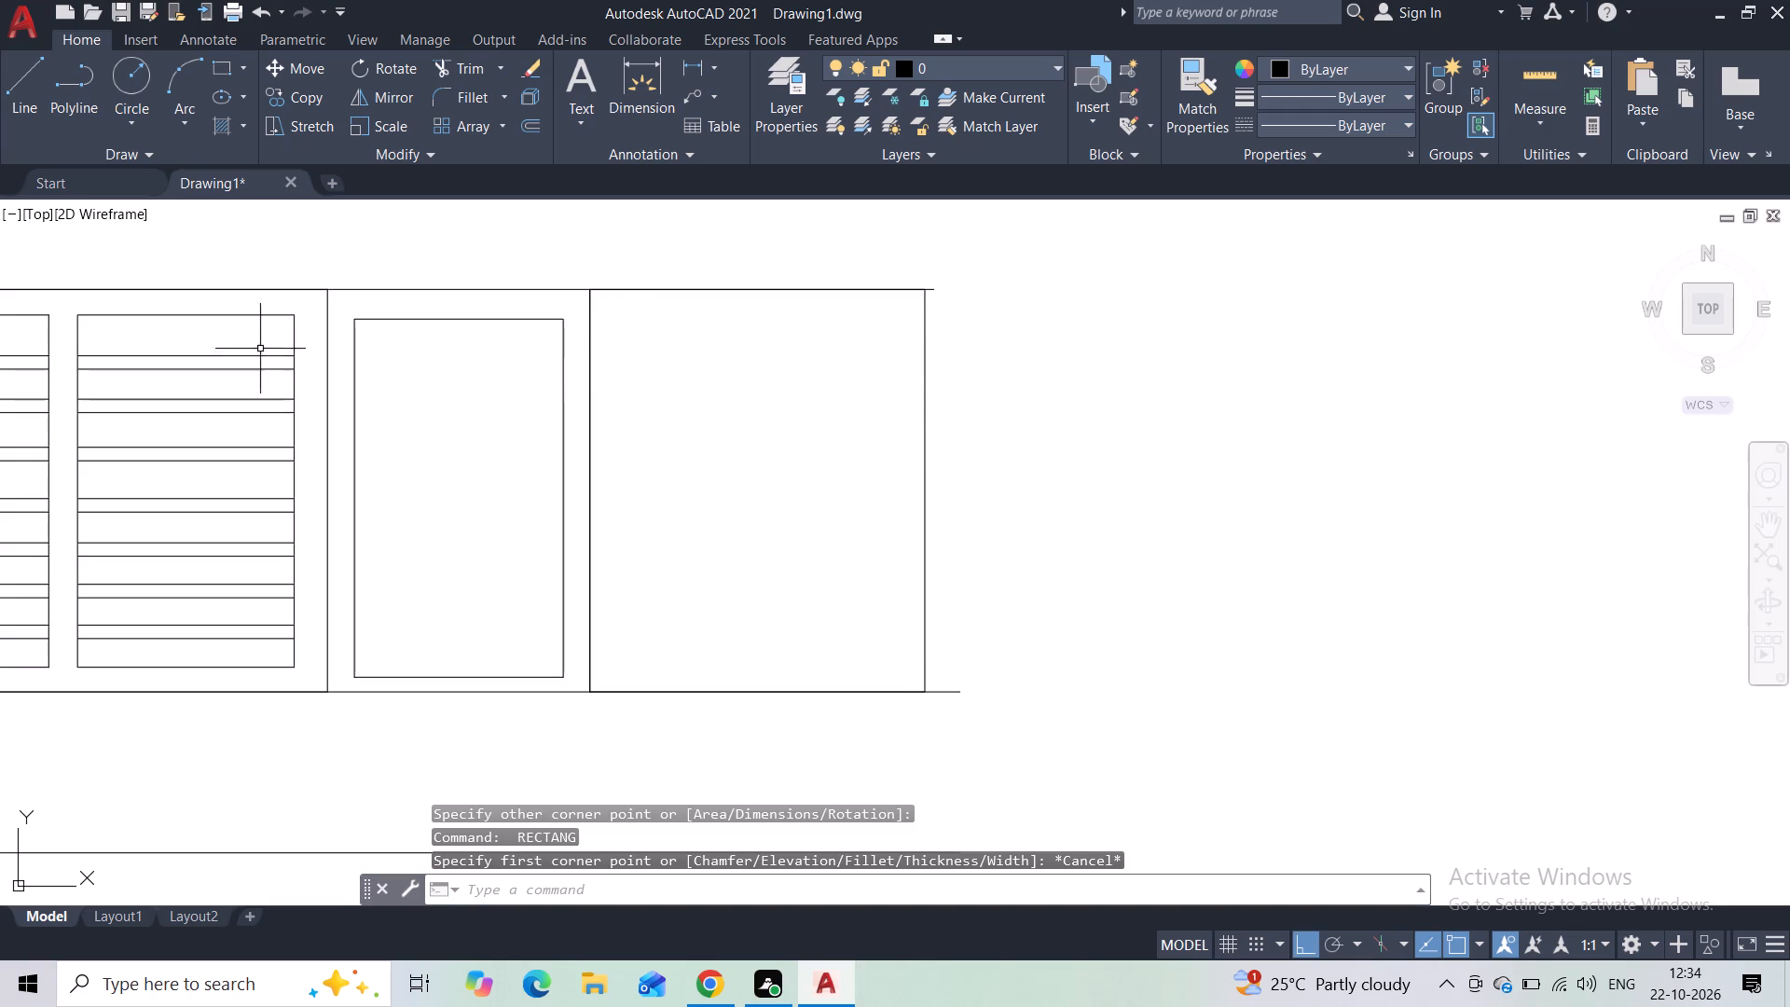
Copy the fourth louvered panel with its frame and horizontal lines into the new rectangle, close to its left edge.
left_click(291, 311)
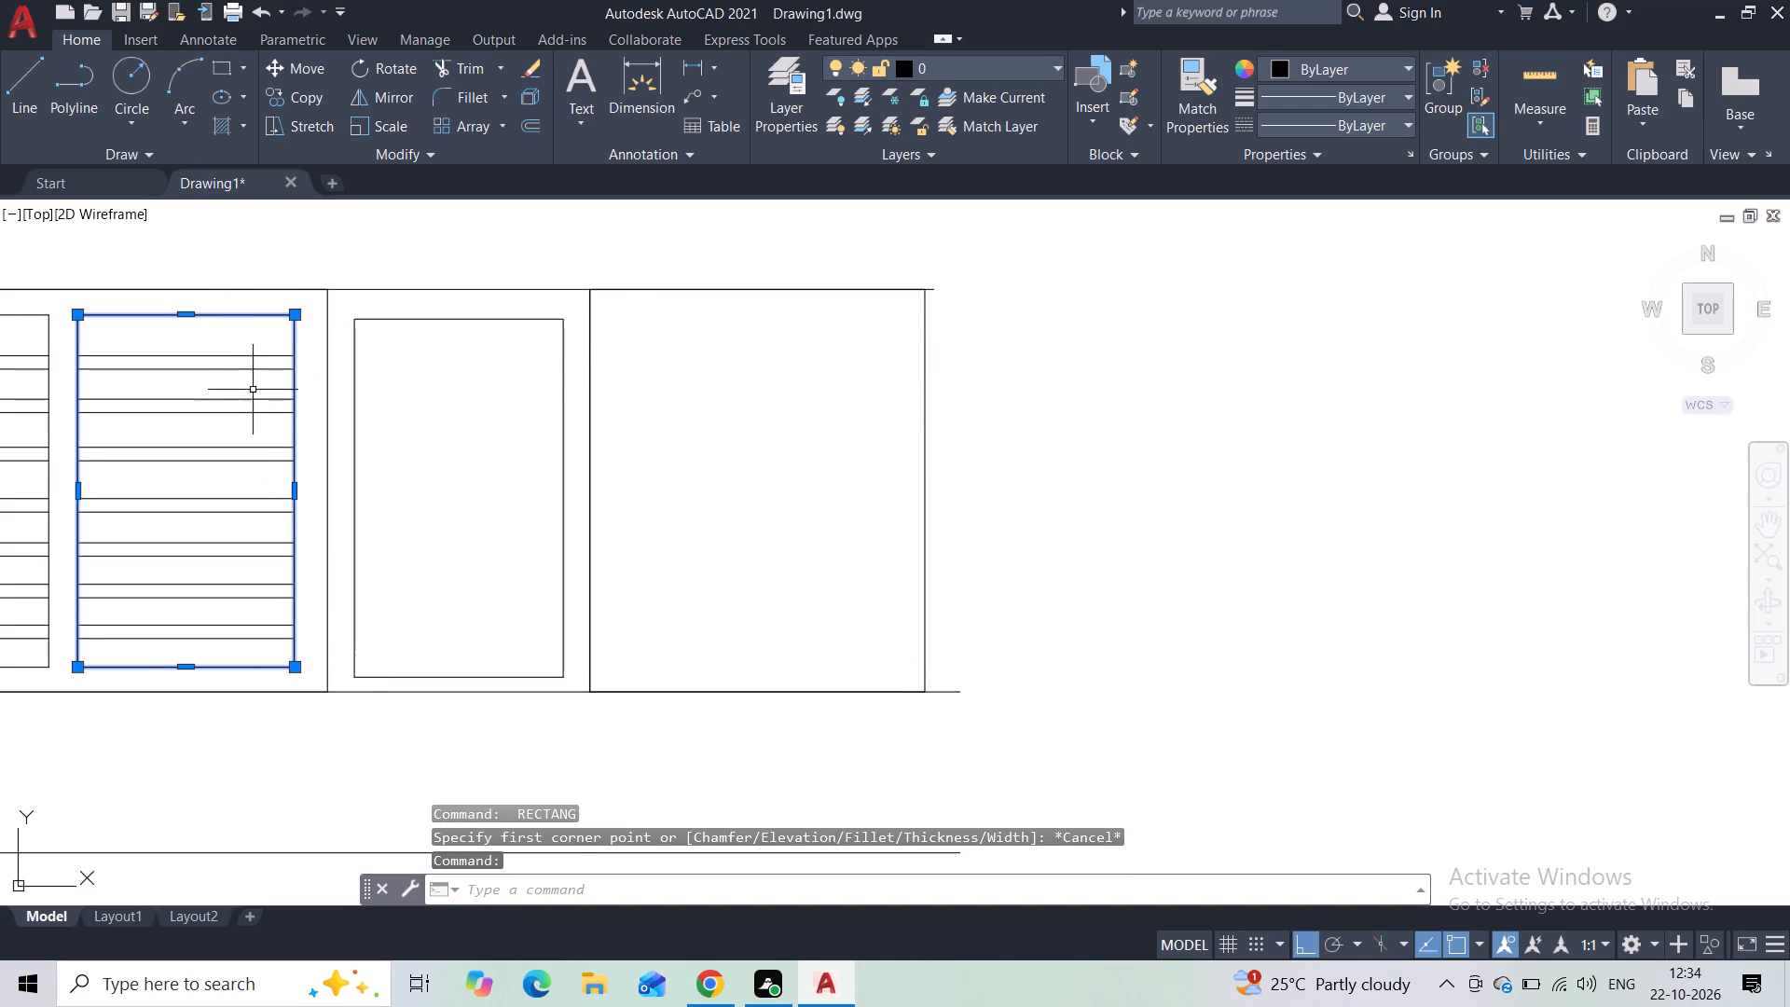
key("Escape")
left_click(302, 311)
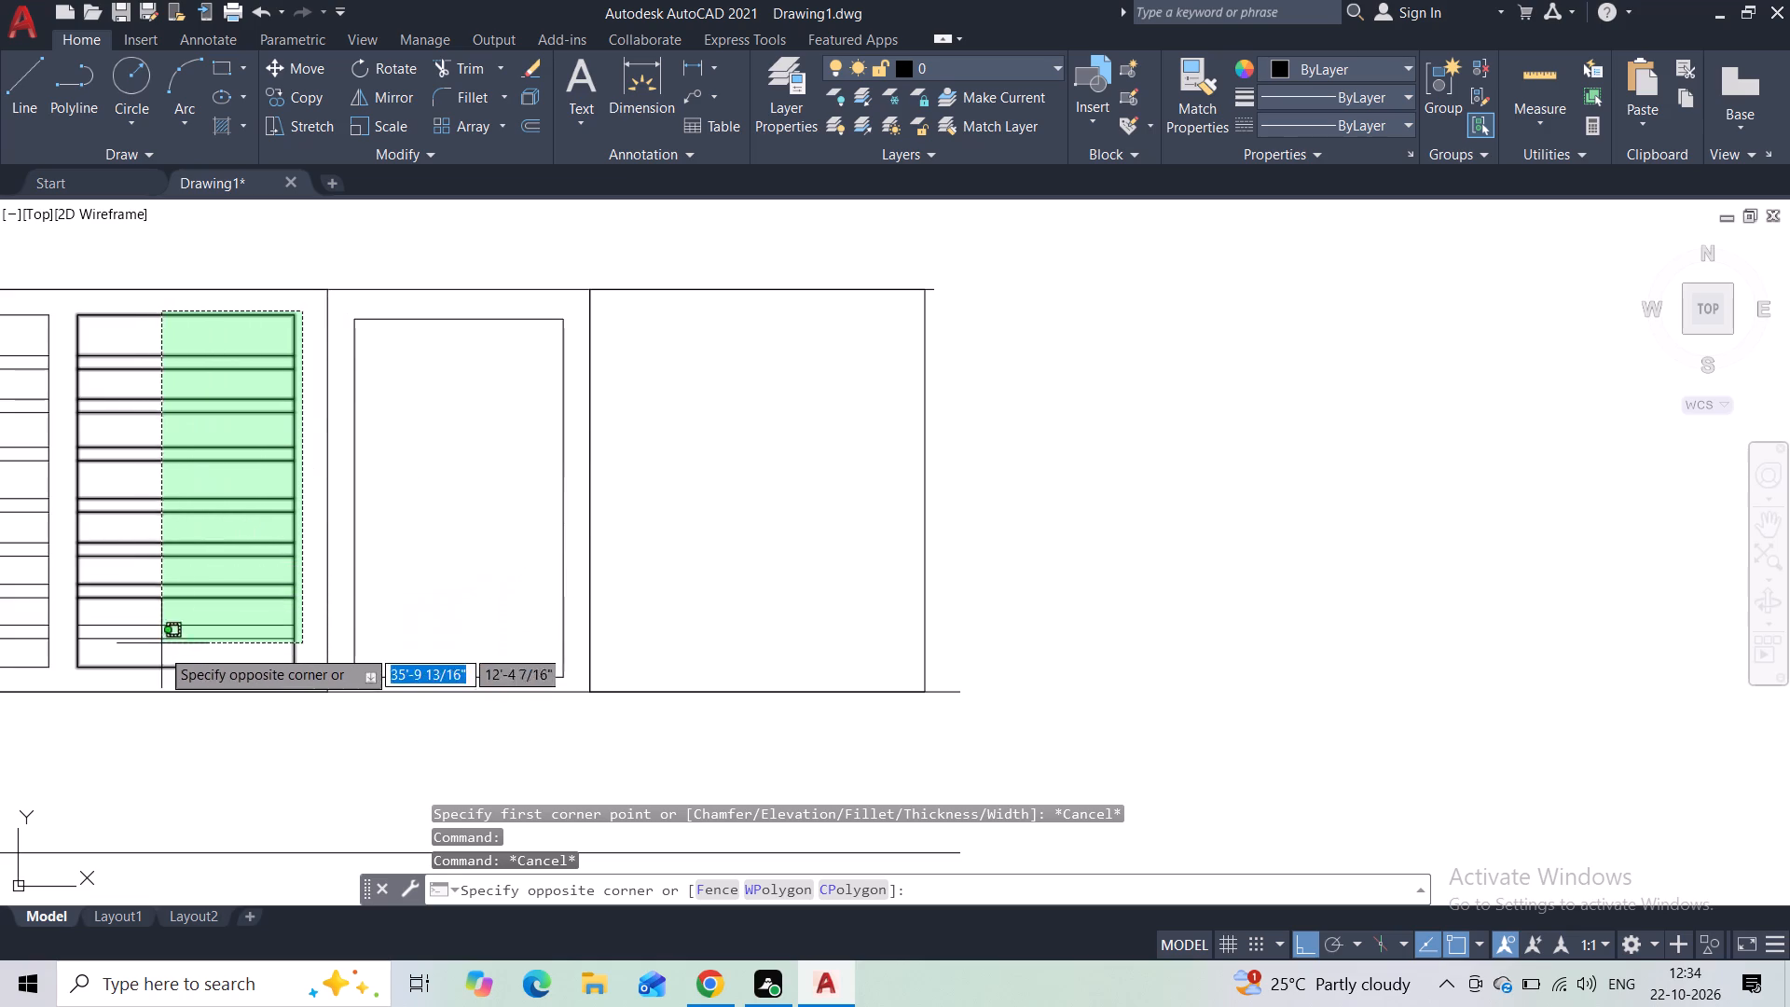
left_click(140, 668)
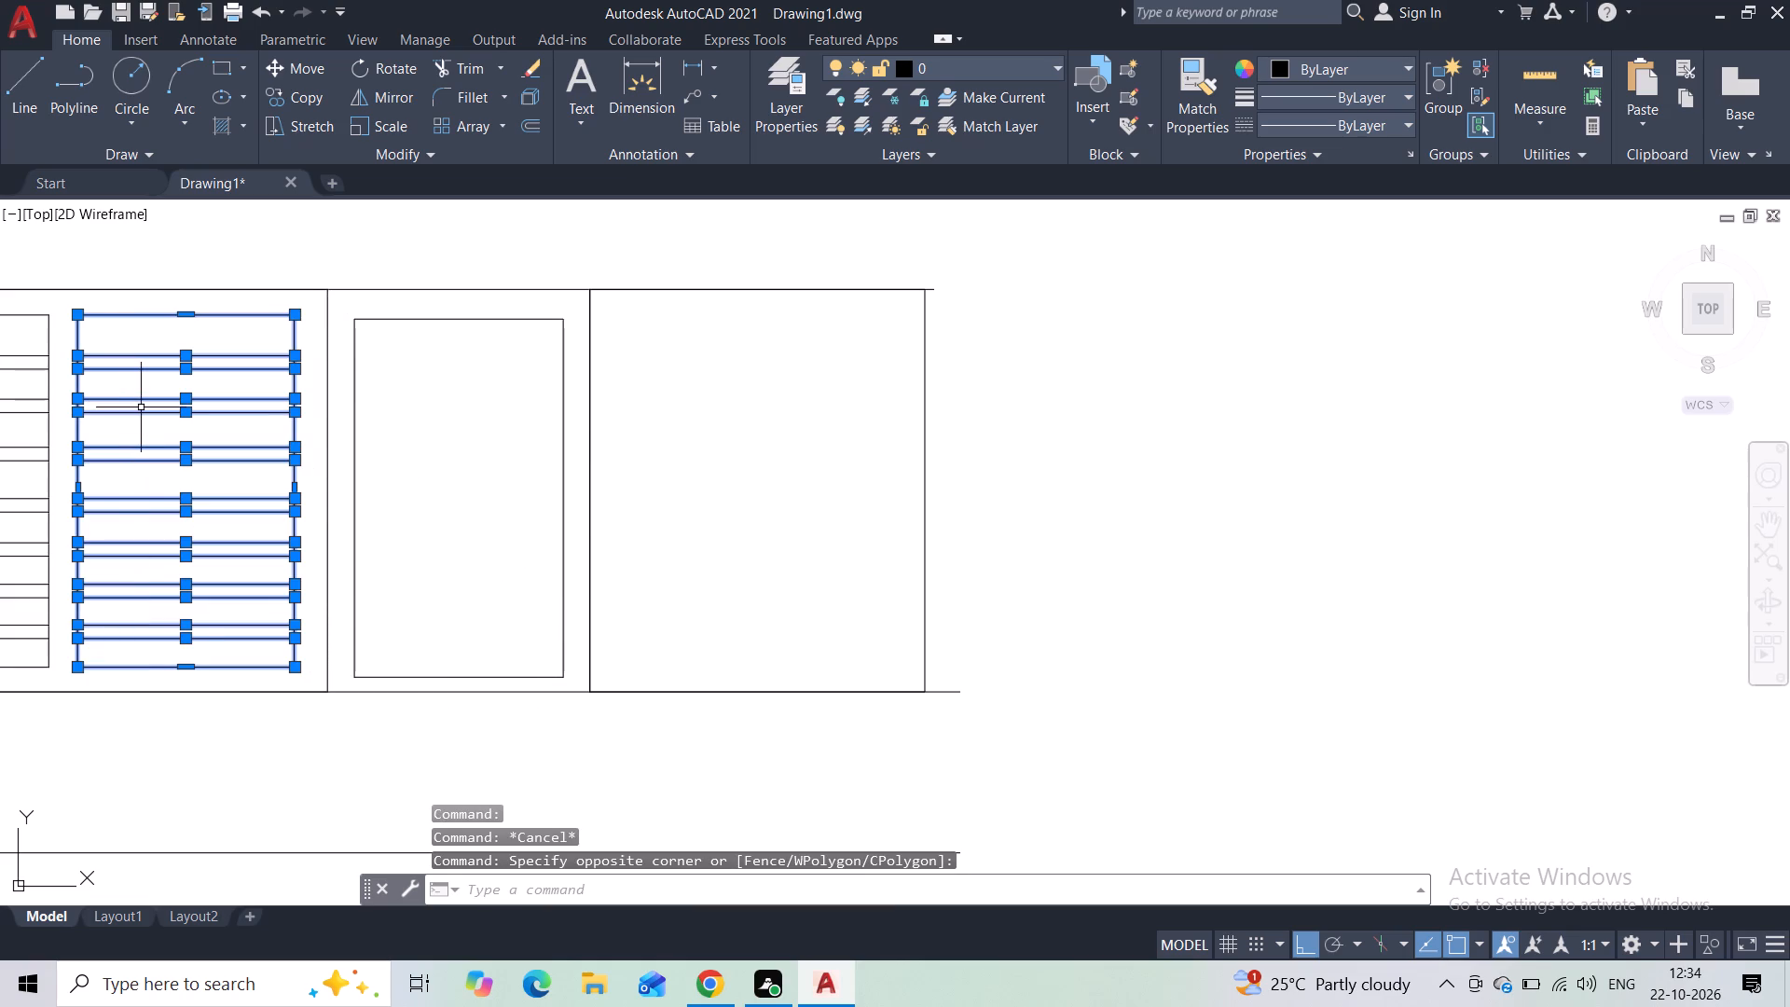
left_click(297, 89)
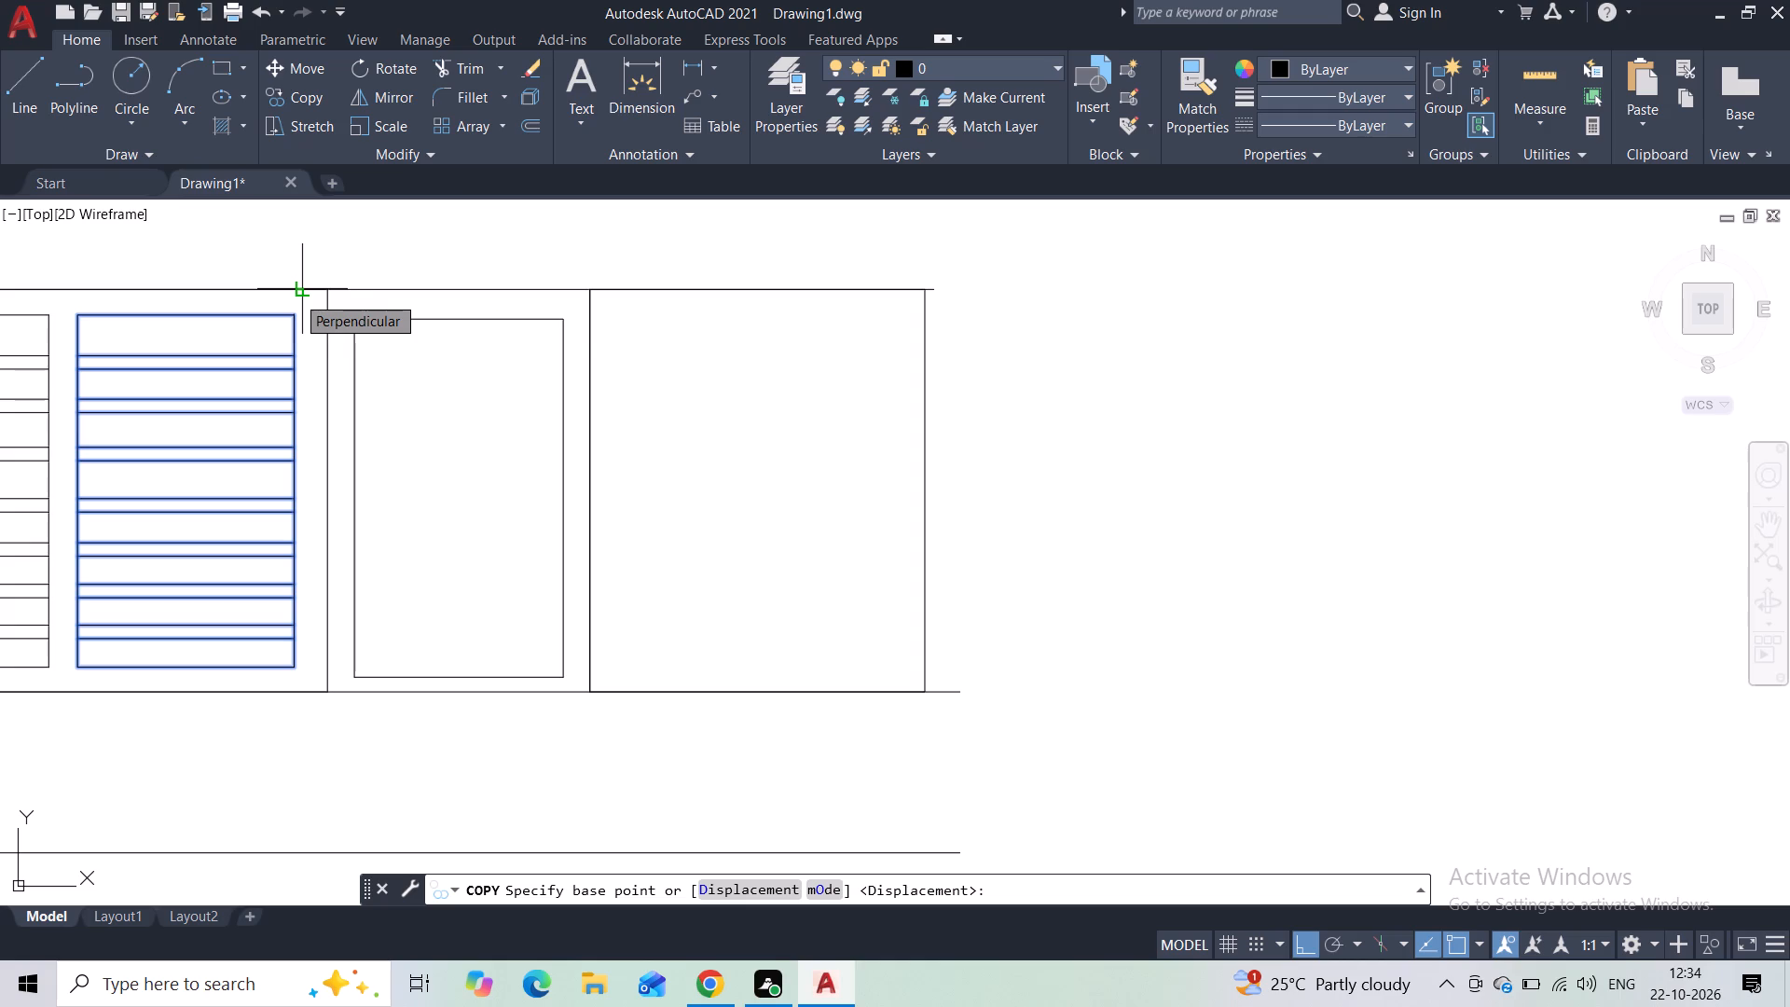
left_click(295, 310)
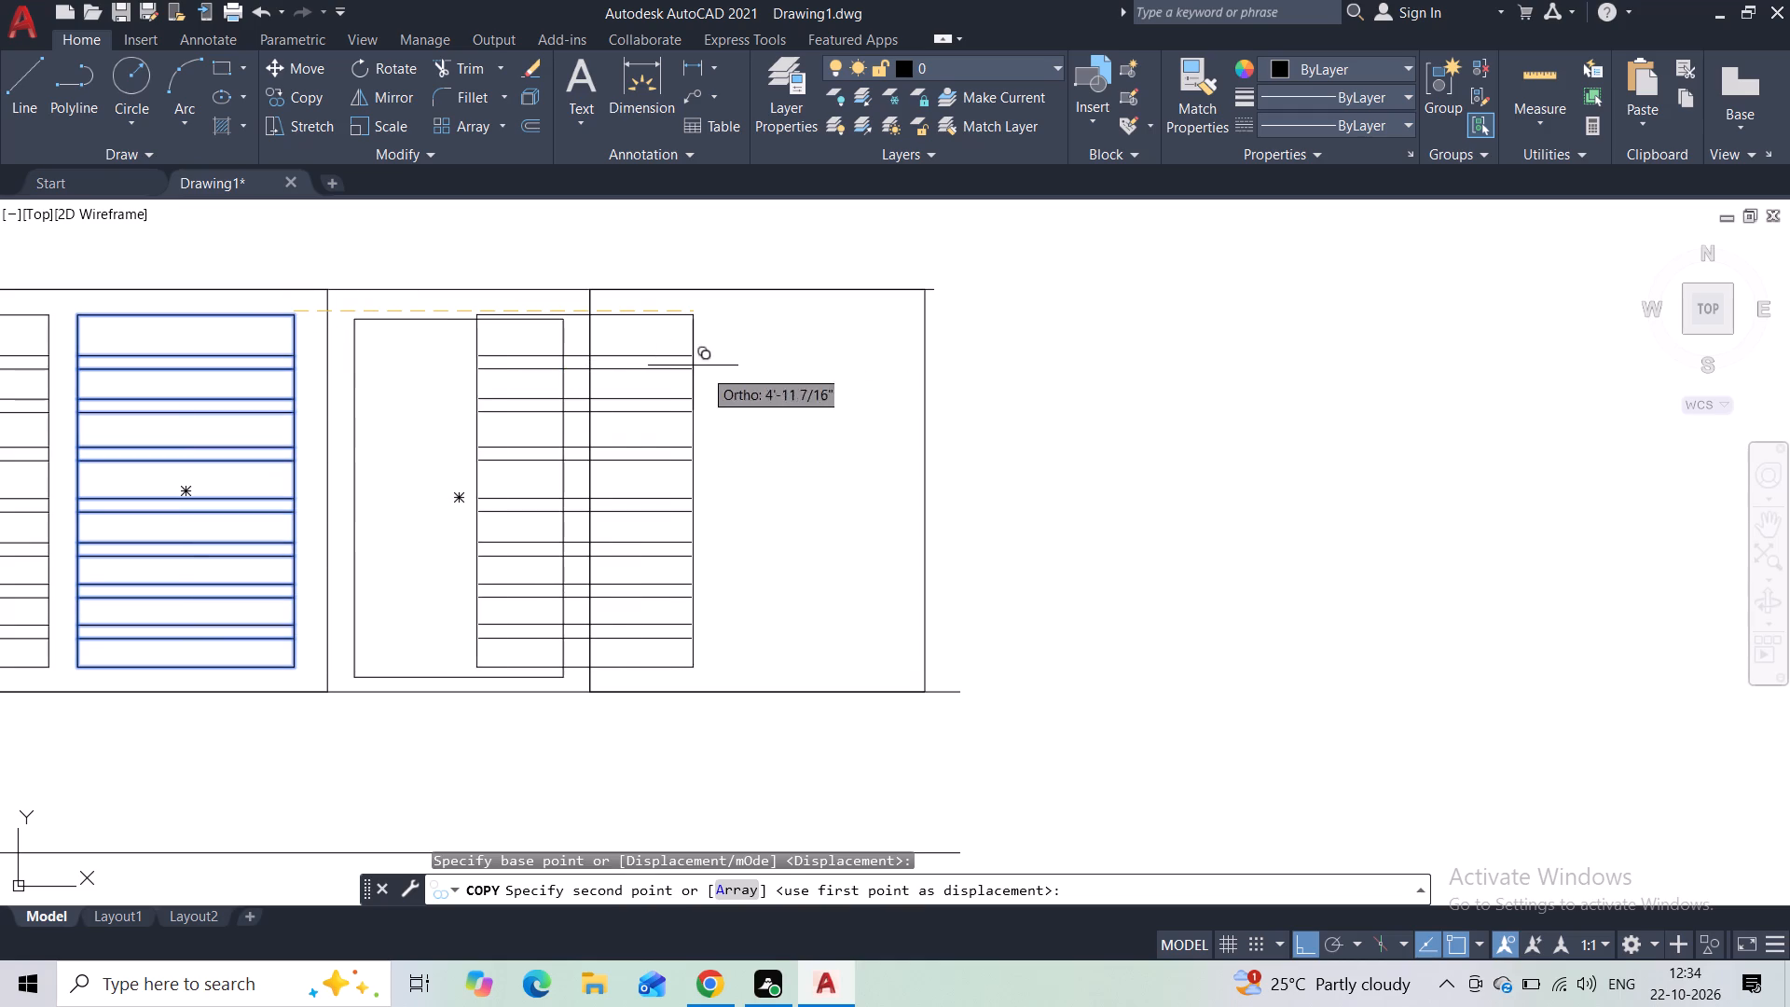
left_click(823, 401)
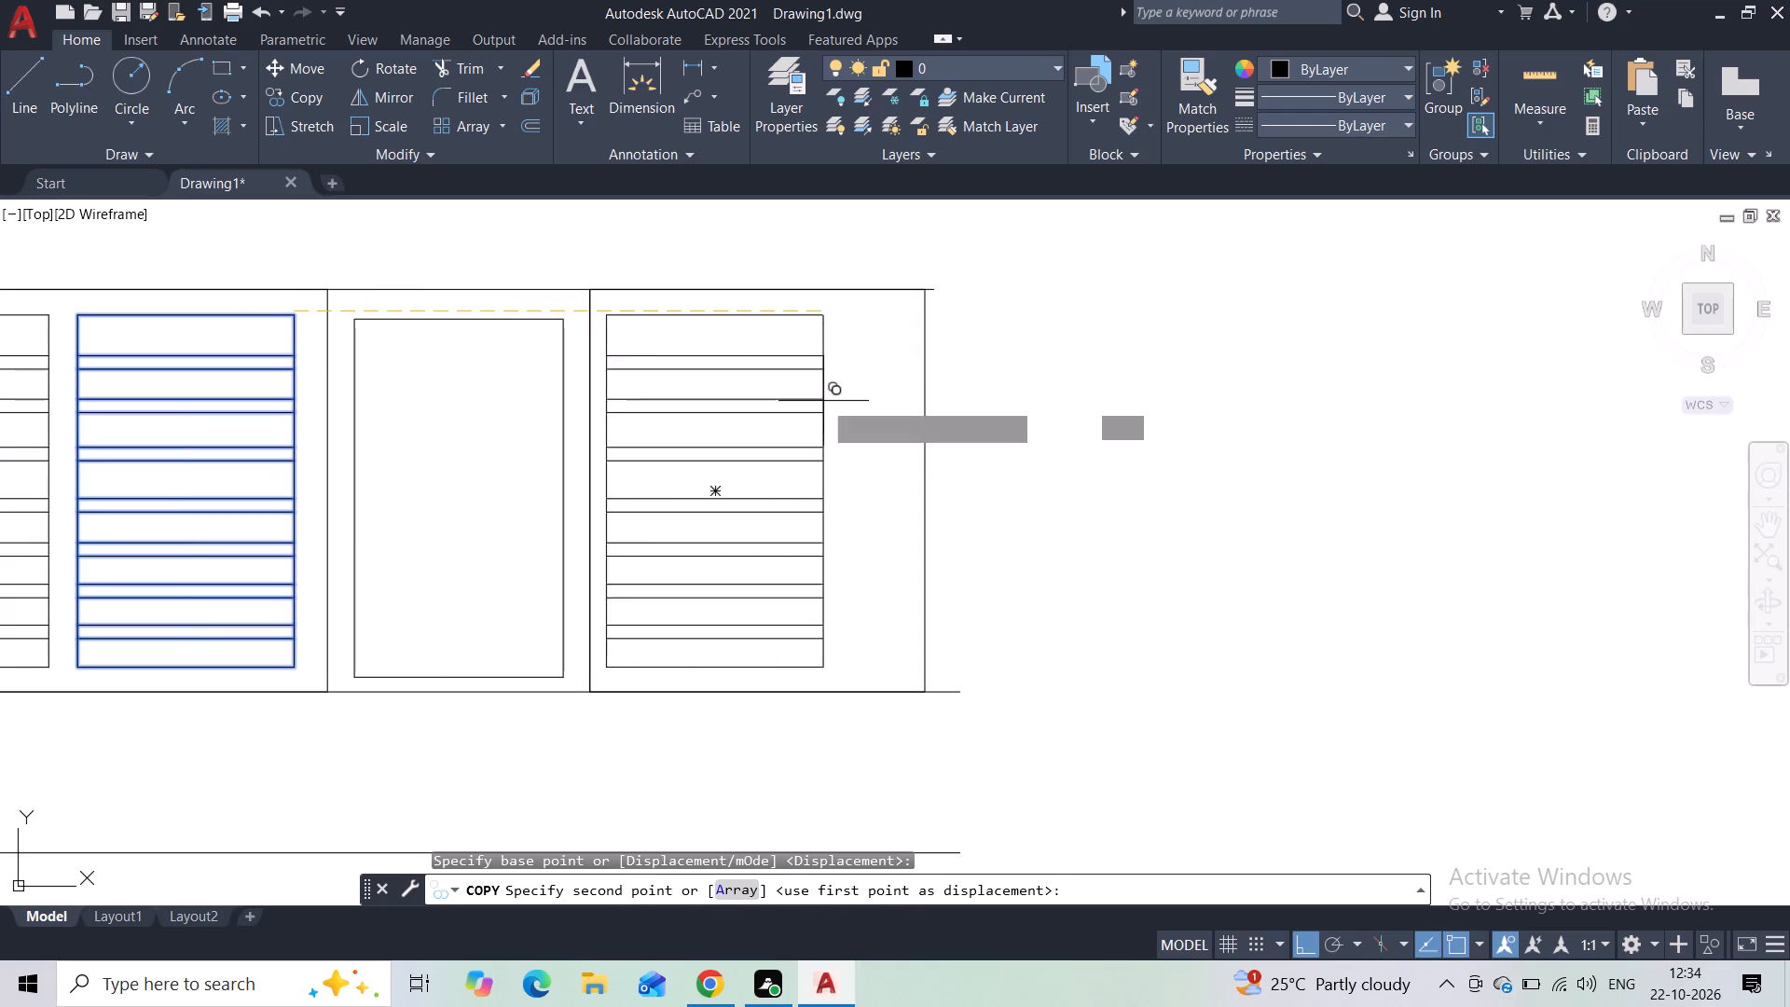
key("Escape")
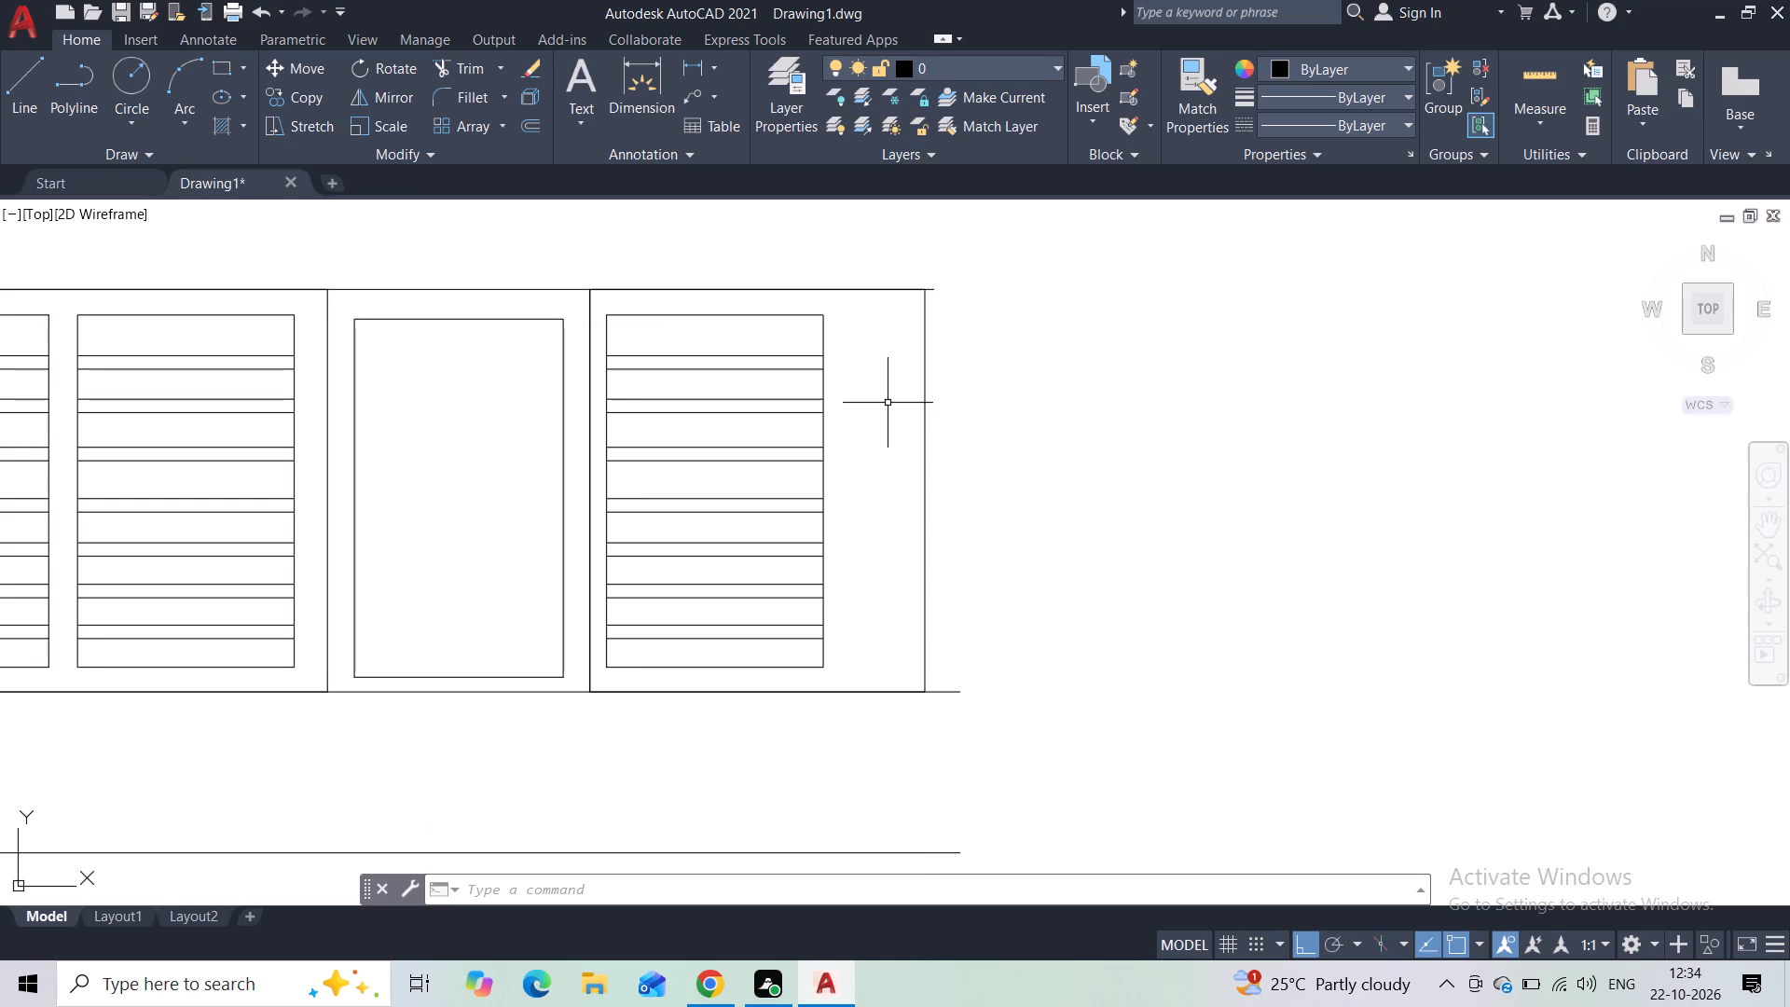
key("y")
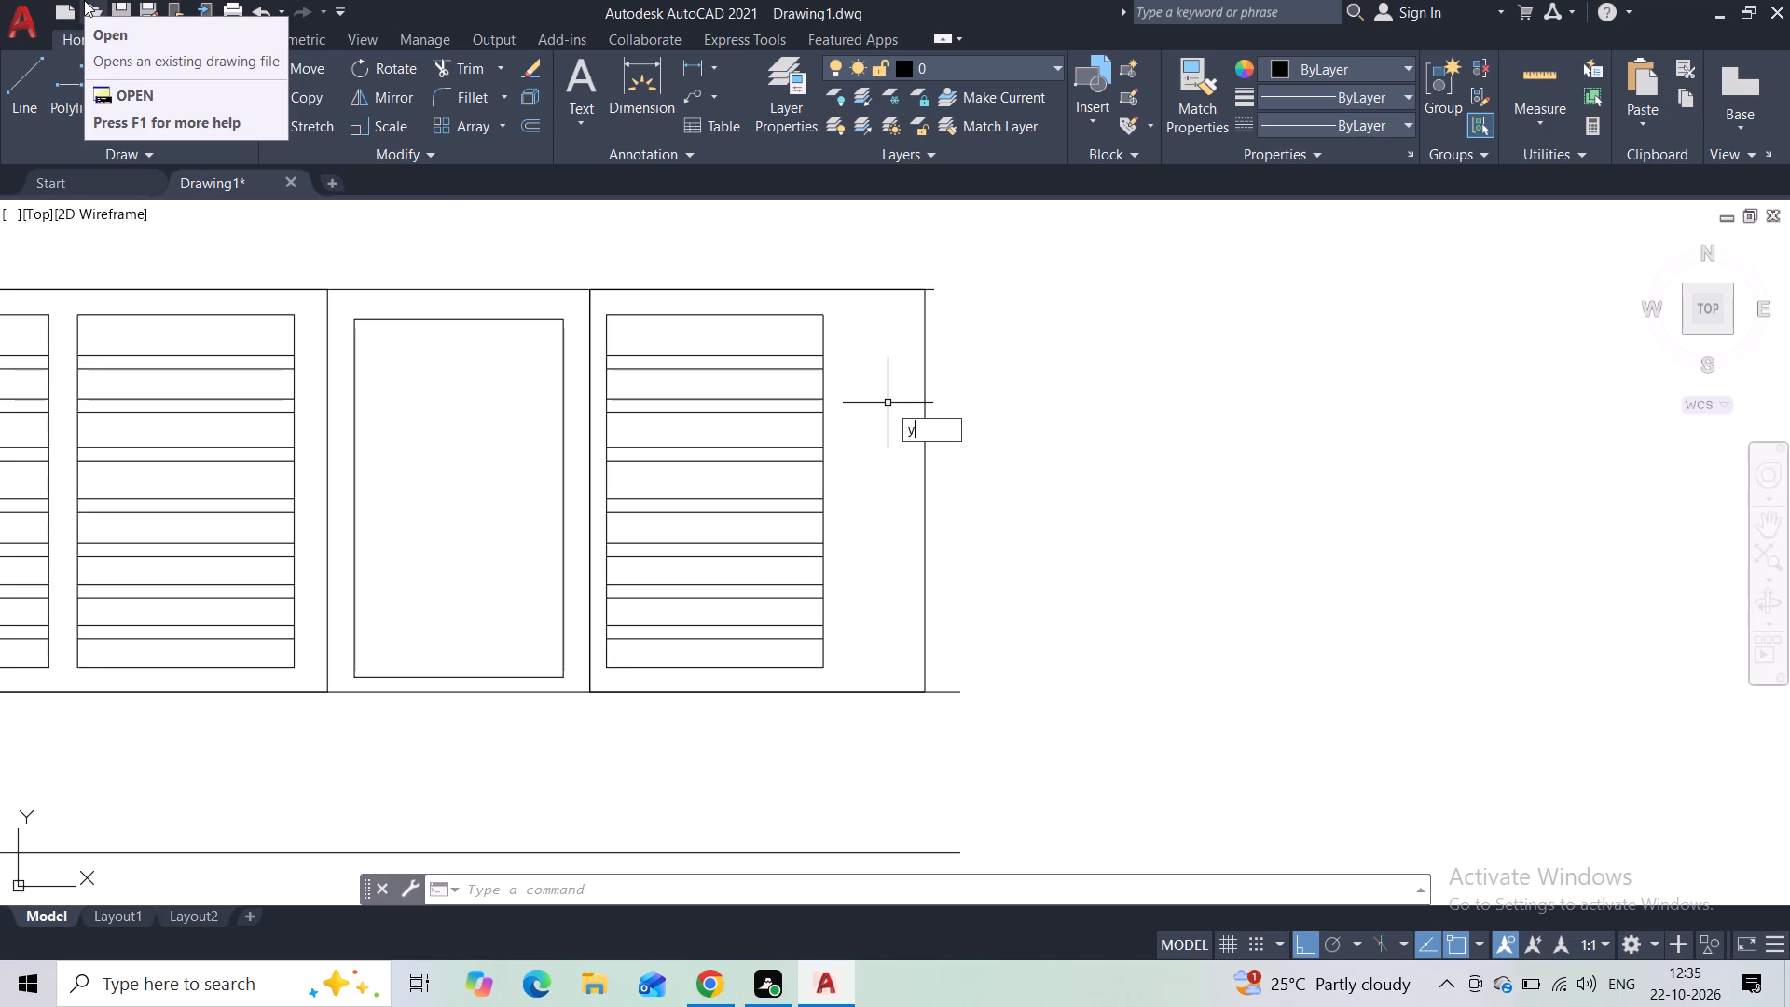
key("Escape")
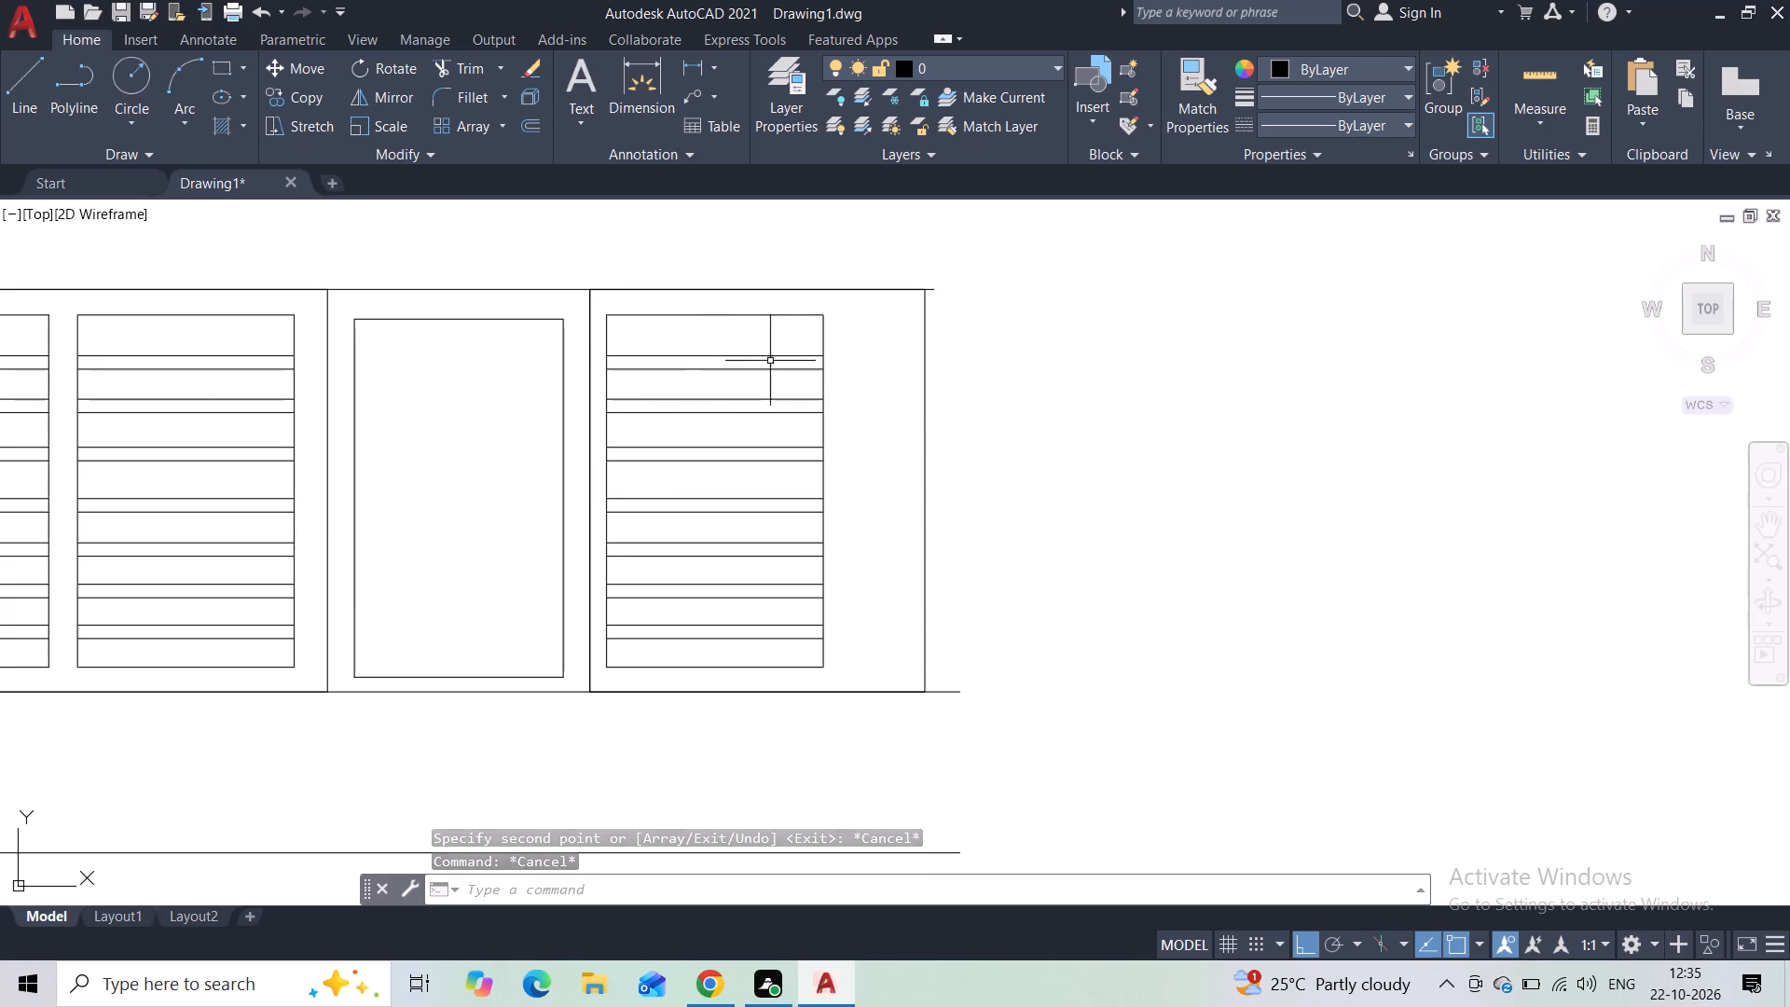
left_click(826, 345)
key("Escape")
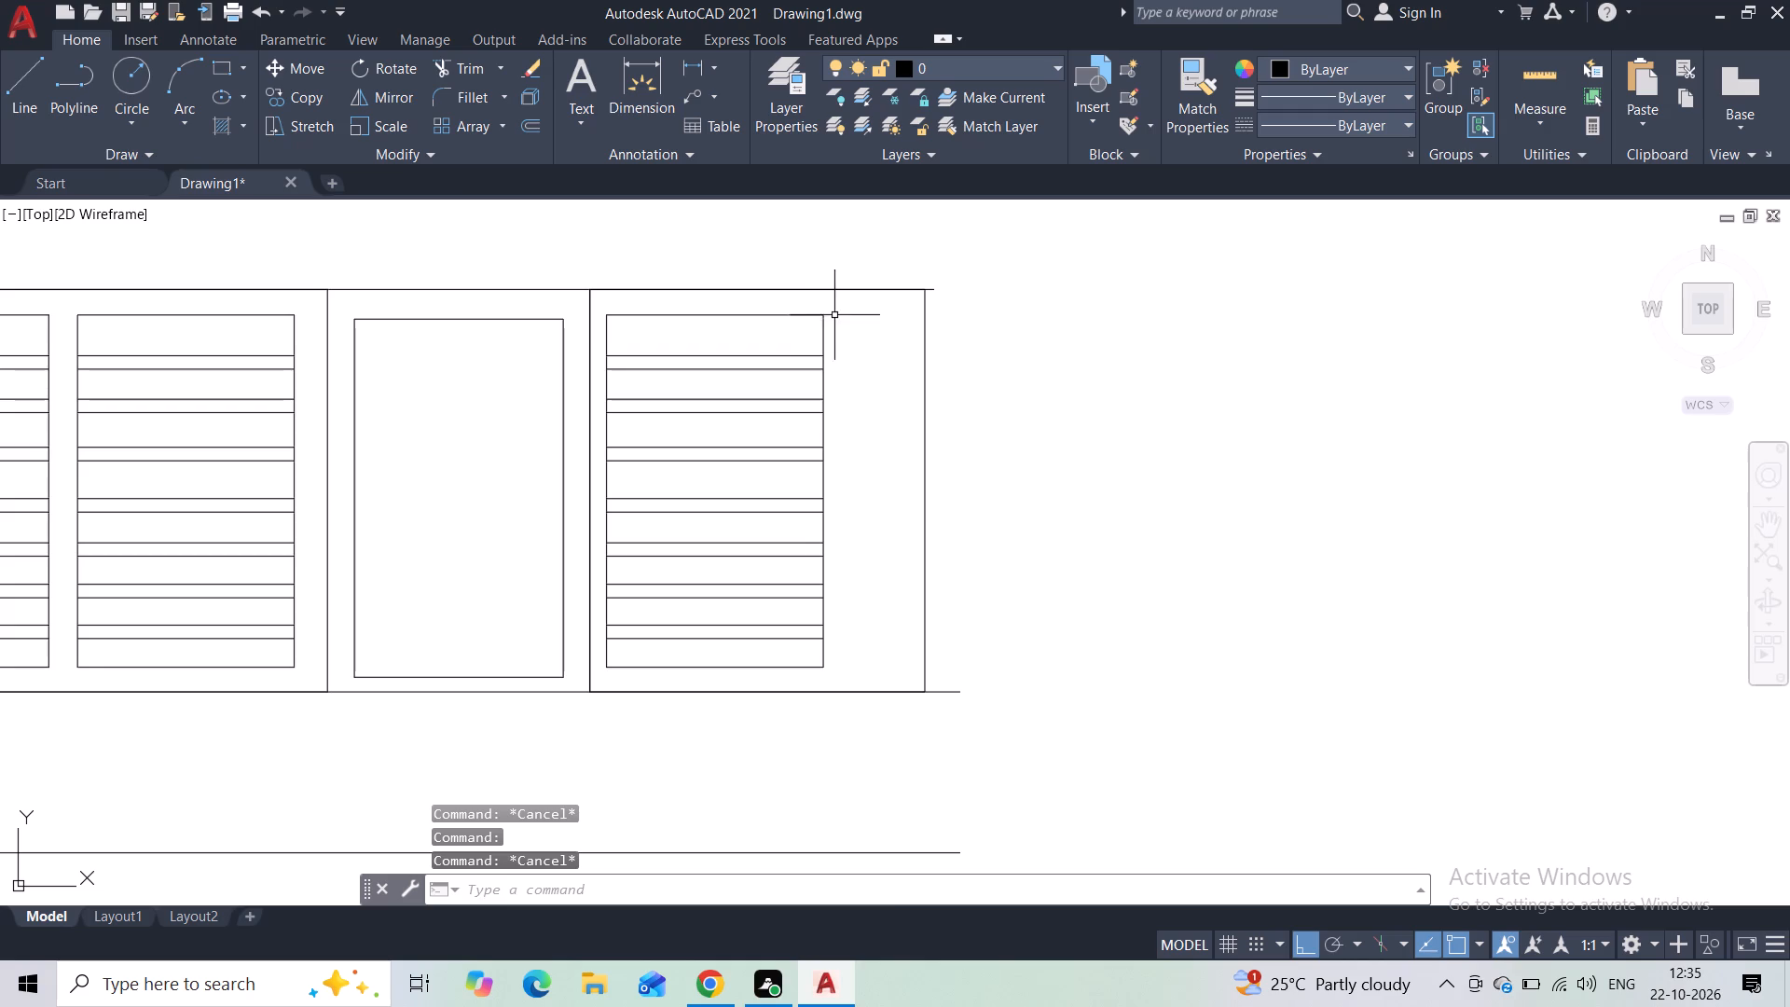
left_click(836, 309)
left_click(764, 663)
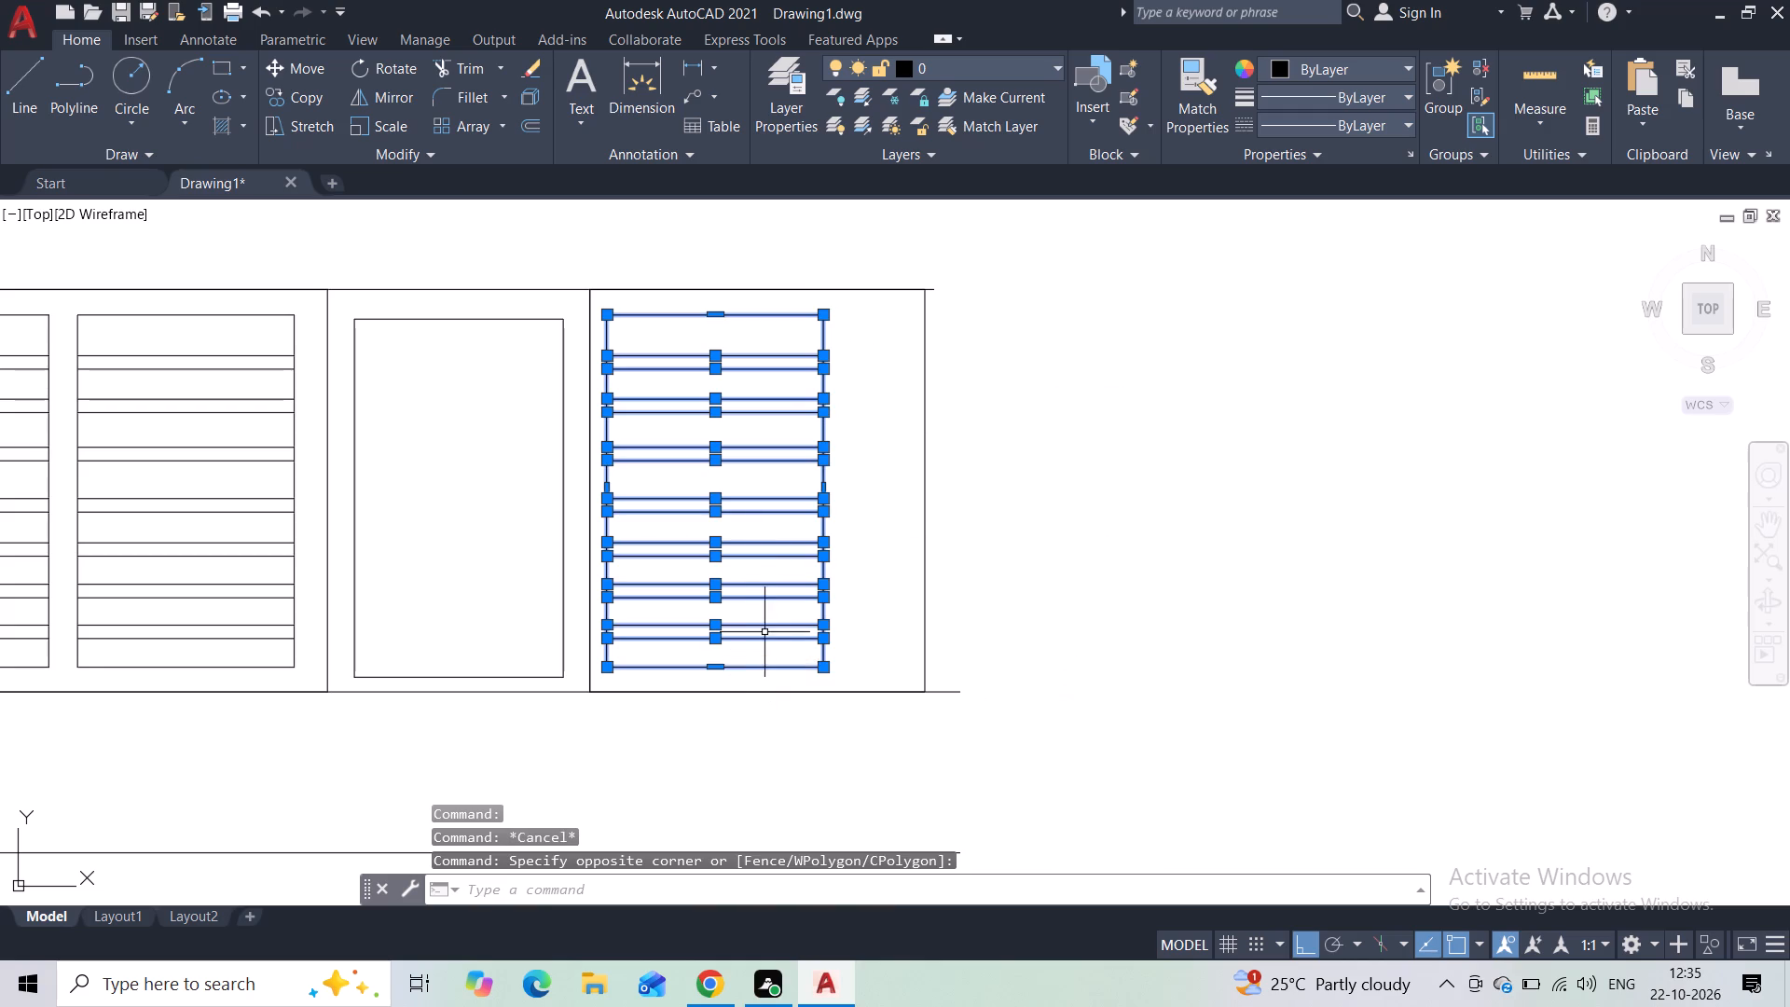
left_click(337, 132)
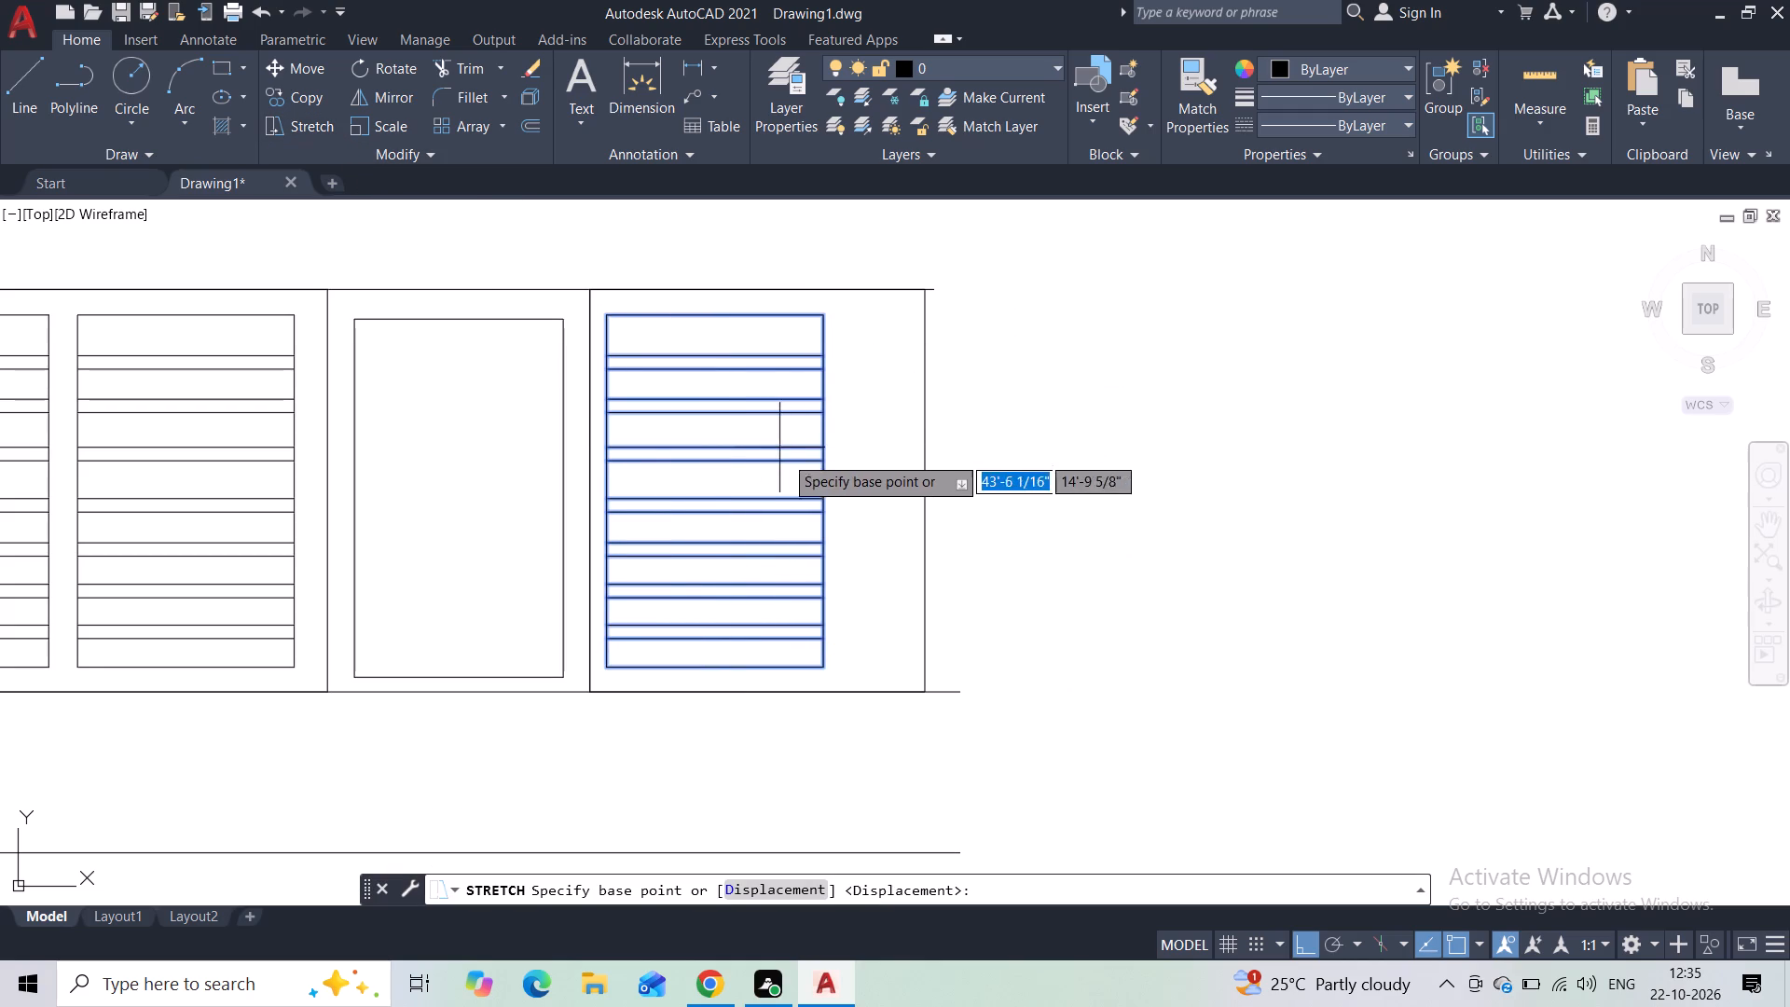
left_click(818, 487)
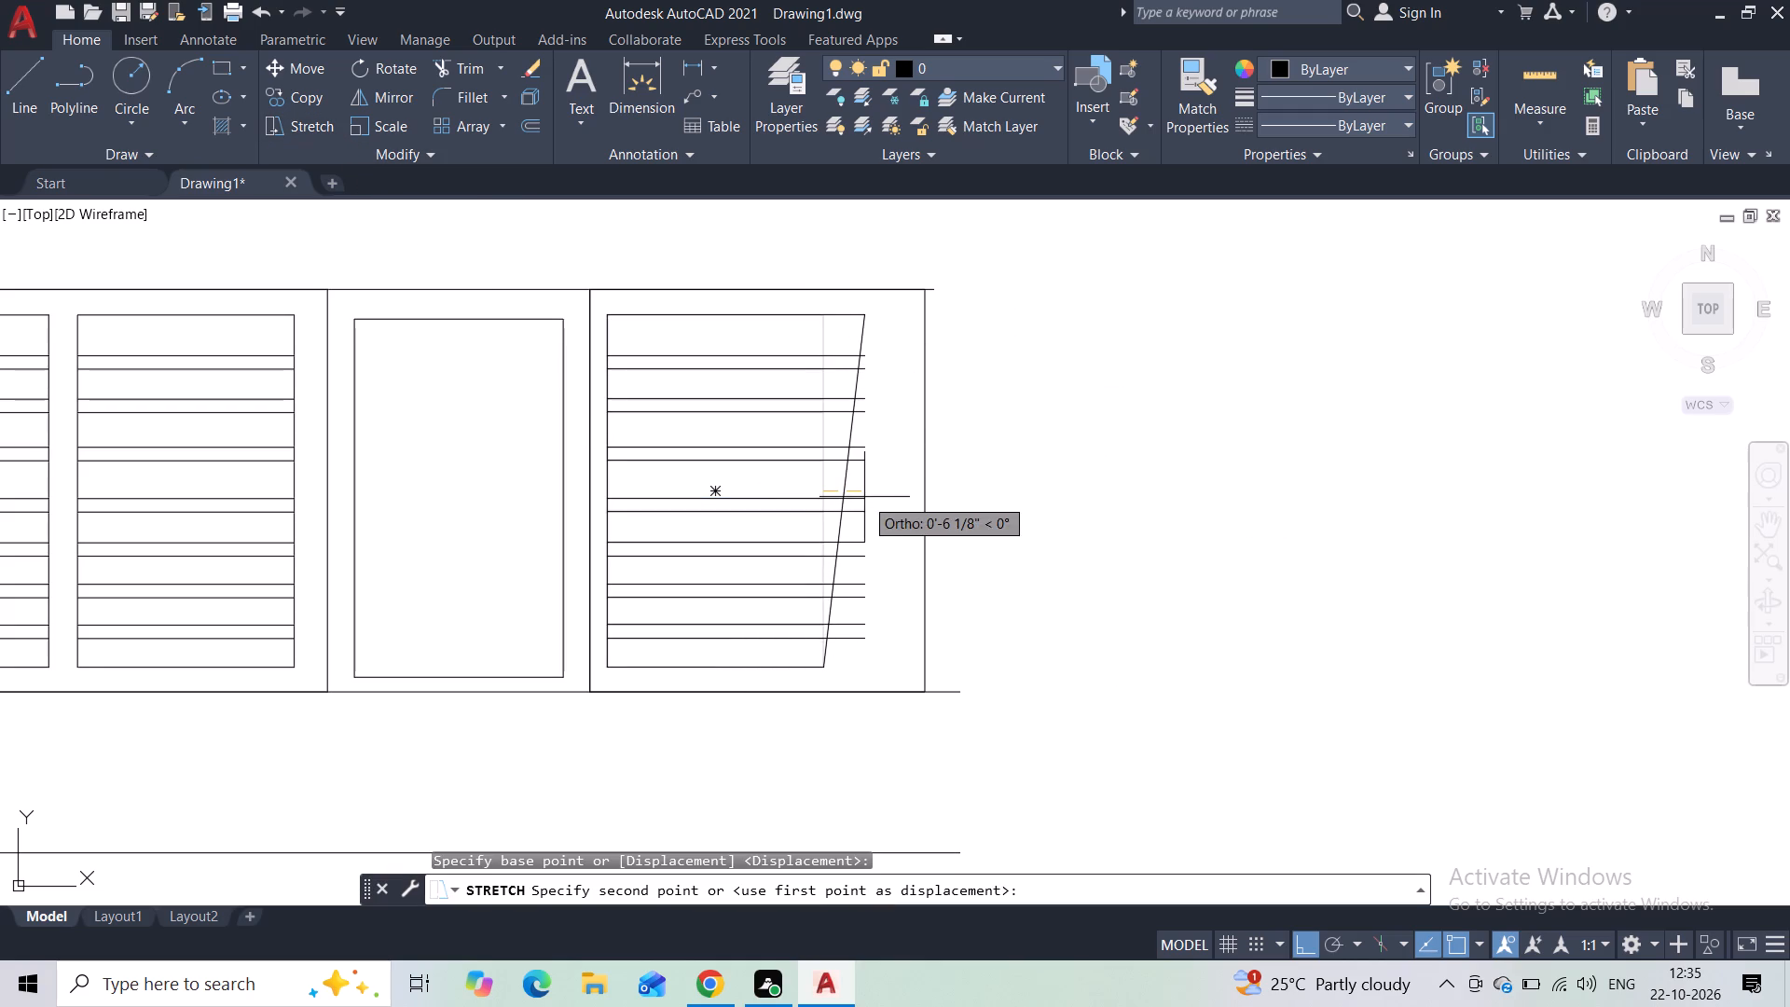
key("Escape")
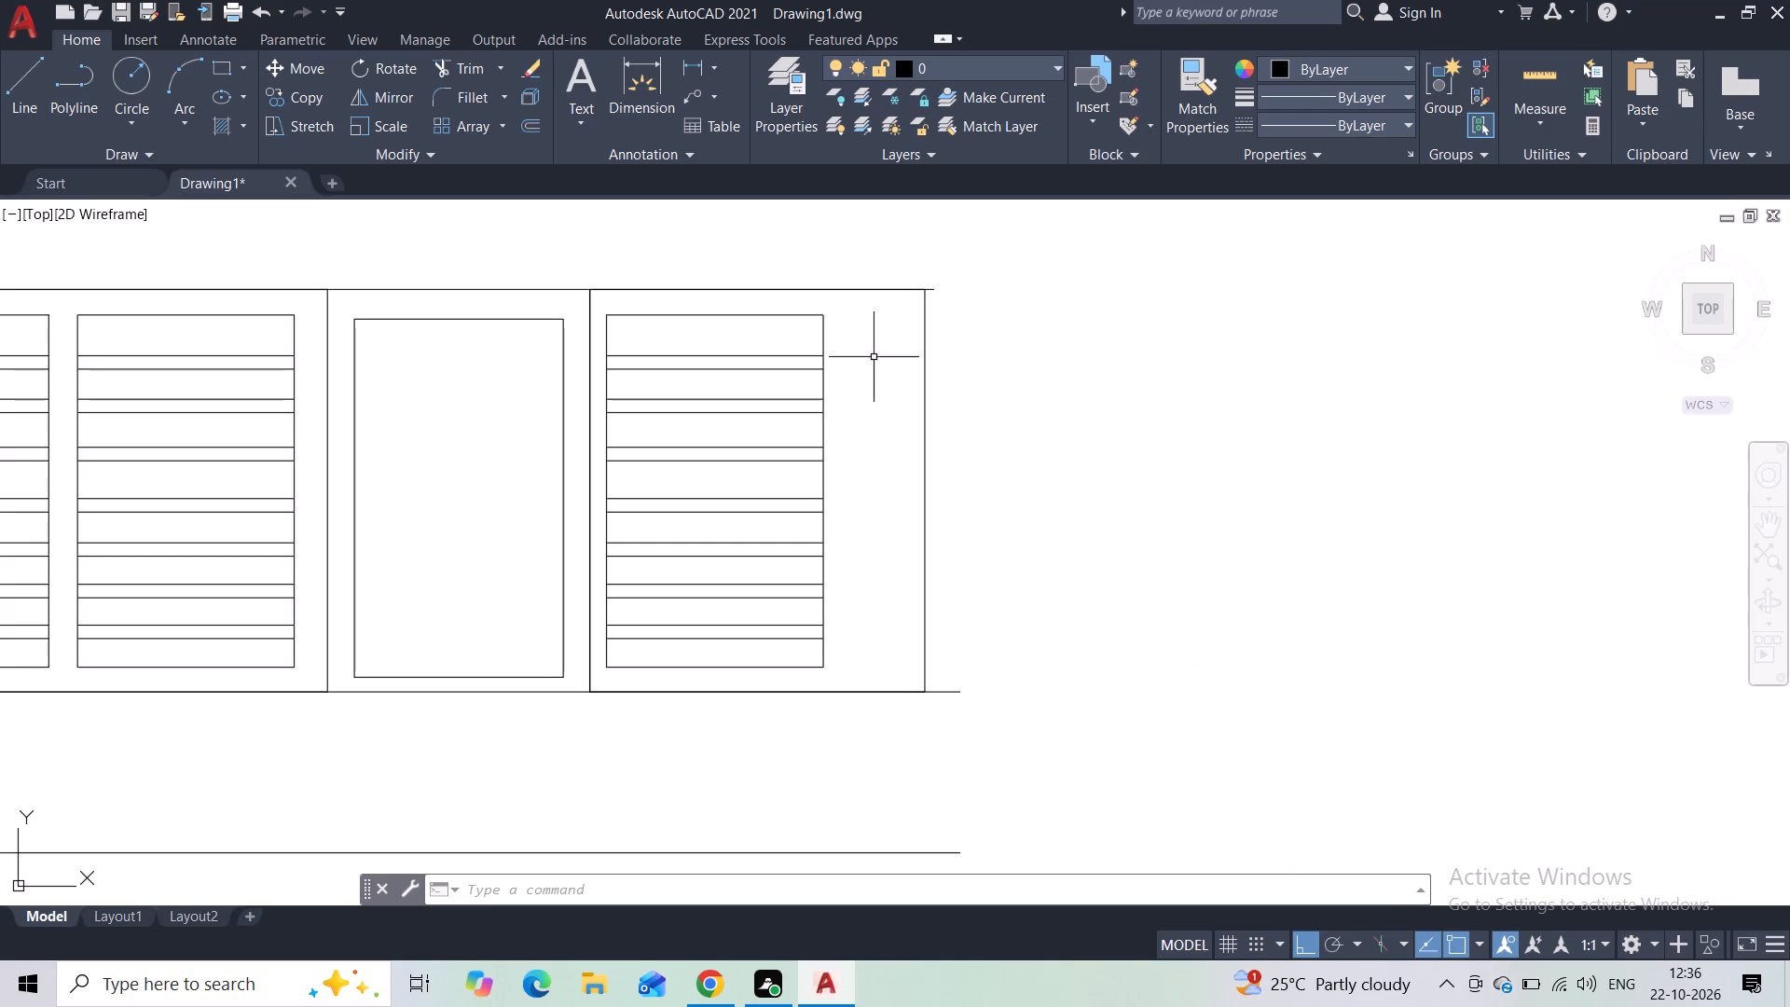
Widen the copied louvered panel's frame by stretching its right edge close to the enclosing rectangle's right edge.
scroll(843, 398, "down", 2)
middle_click_drag(871, 436, 1095, 439)
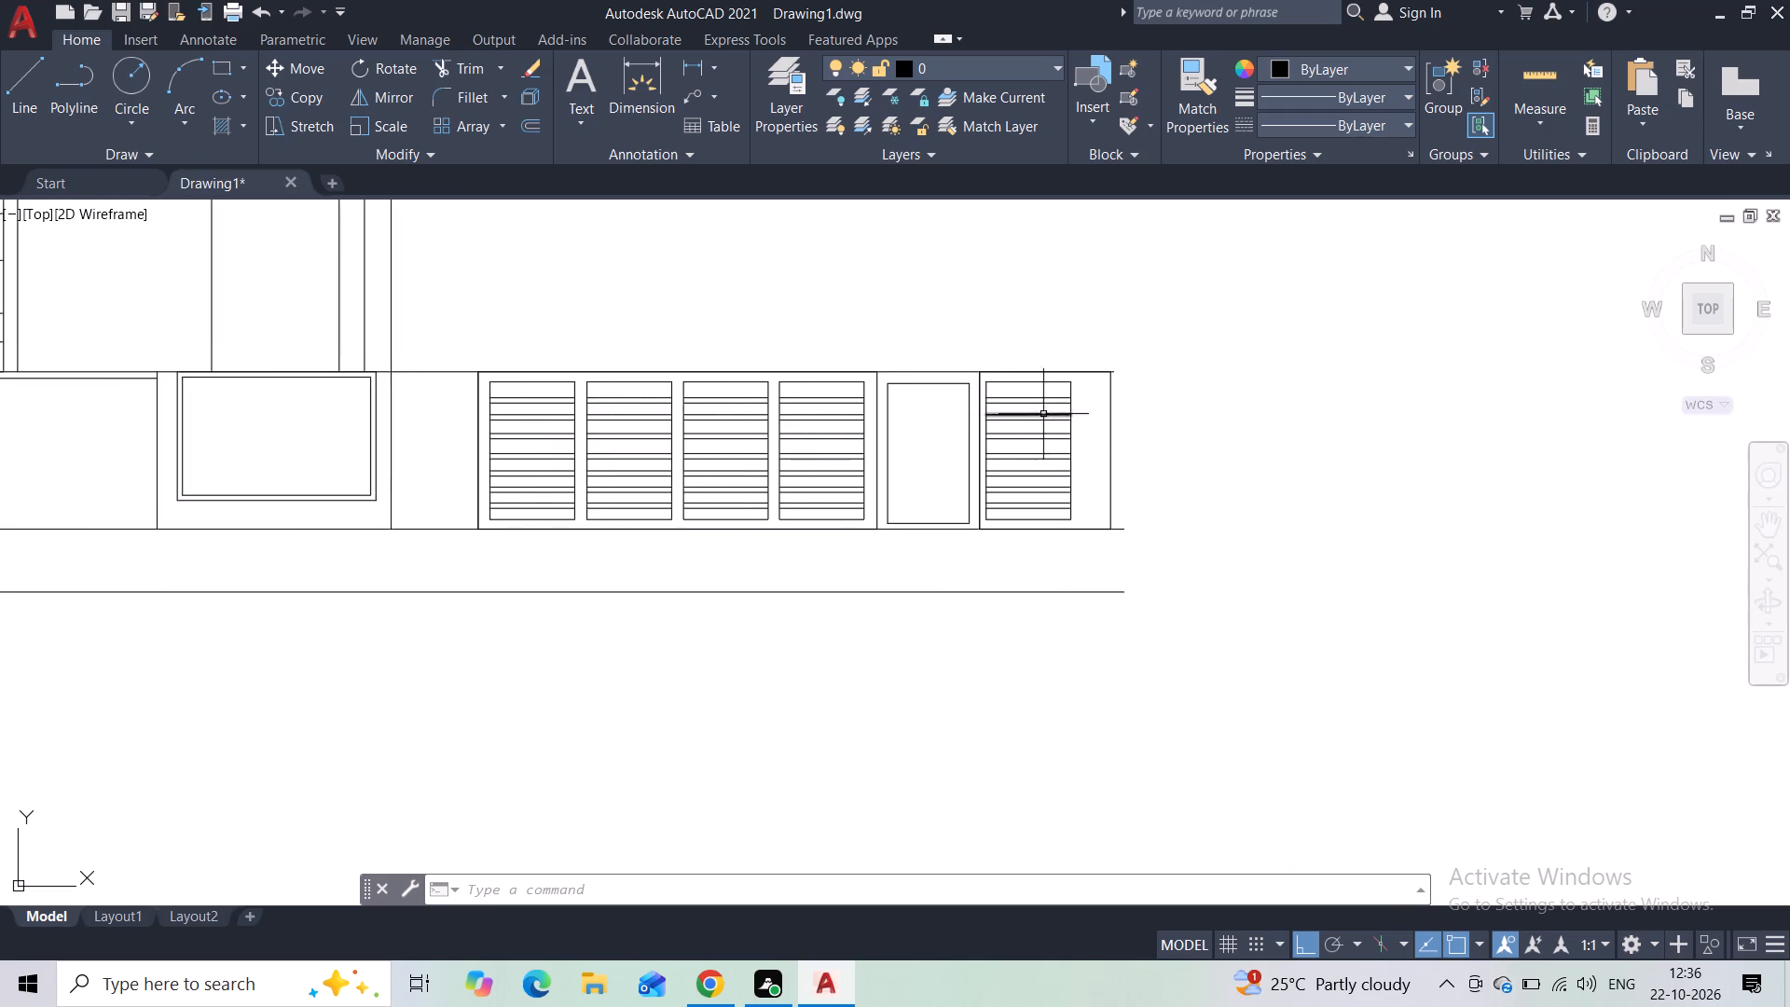
scroll(1076, 388, "up", 2)
middle_click_drag(1076, 388, 1077, 324)
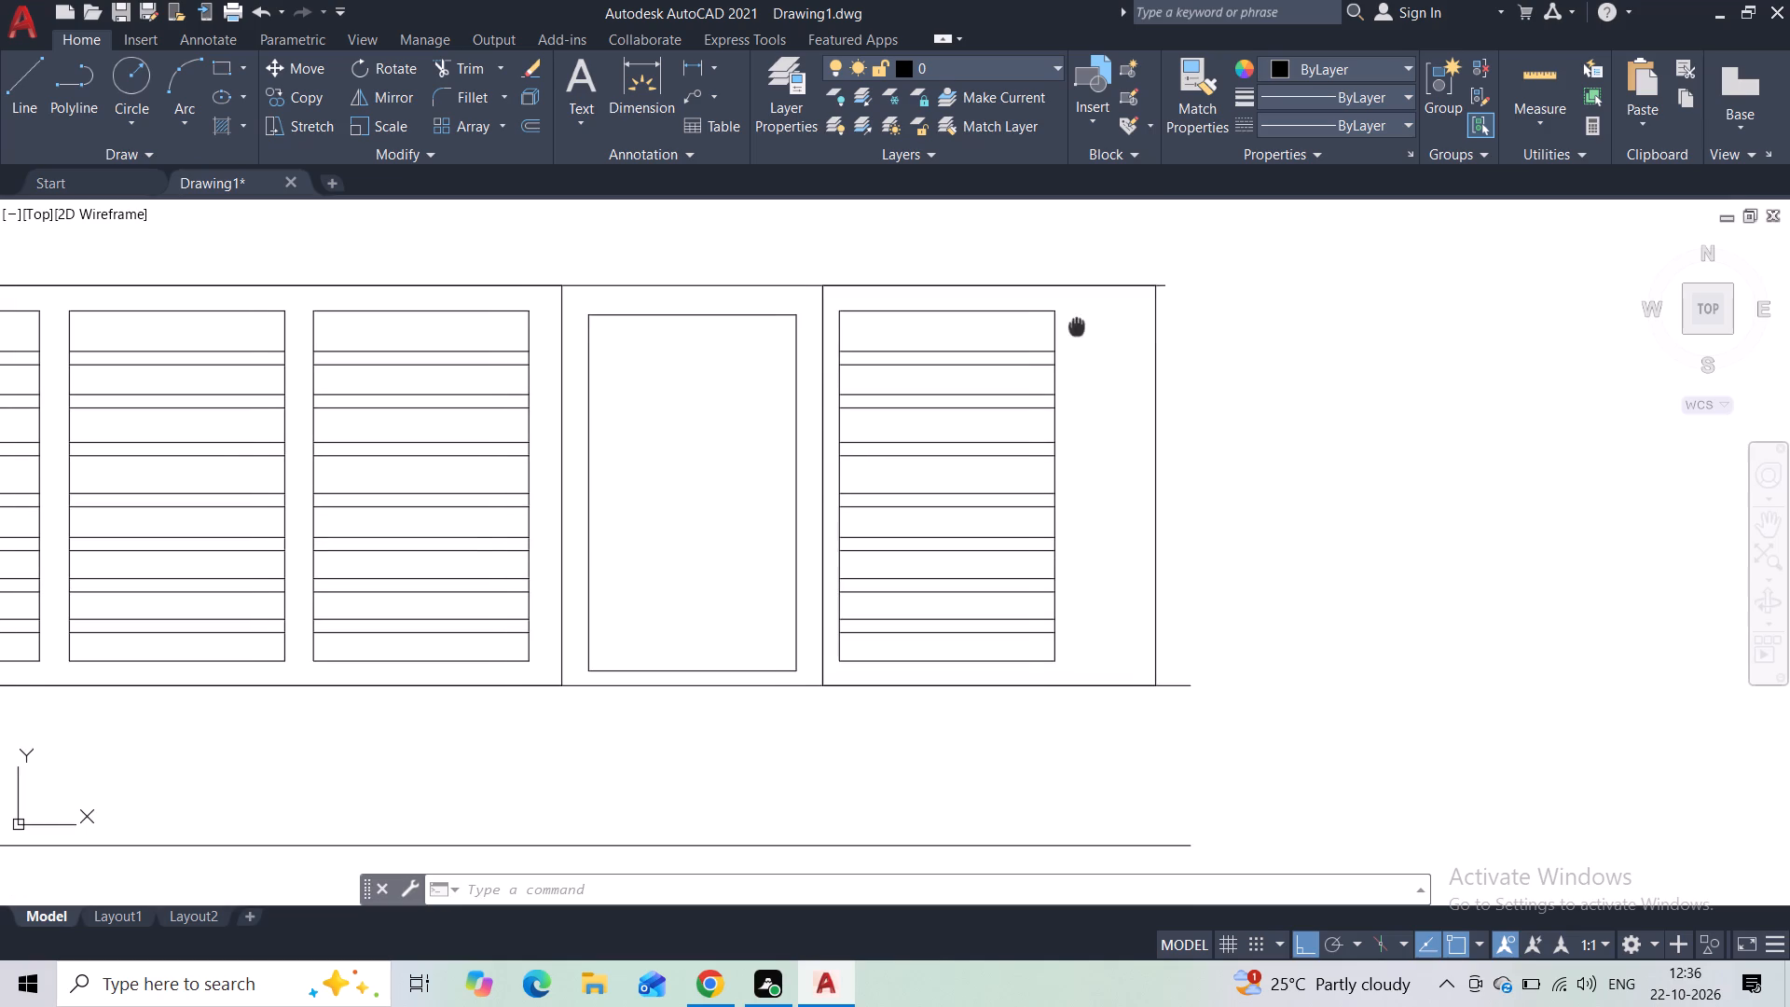
middle_click_drag(1077, 324, 1078, 324)
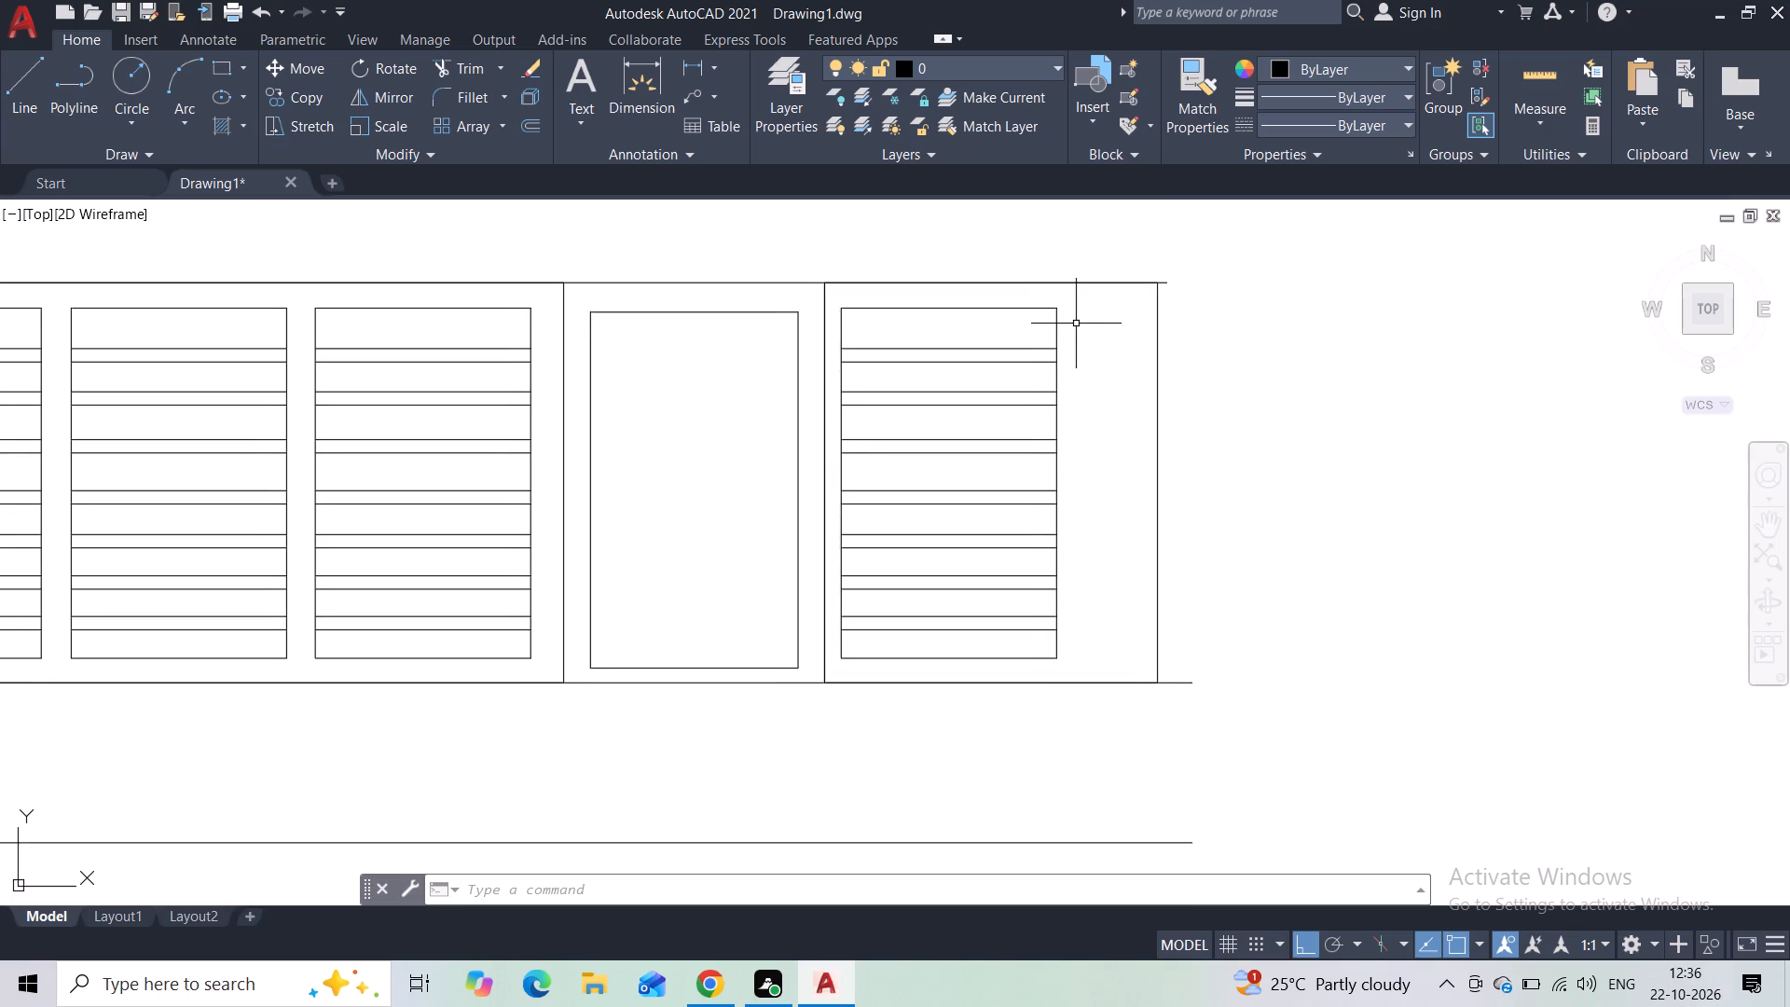
left_click(1058, 322)
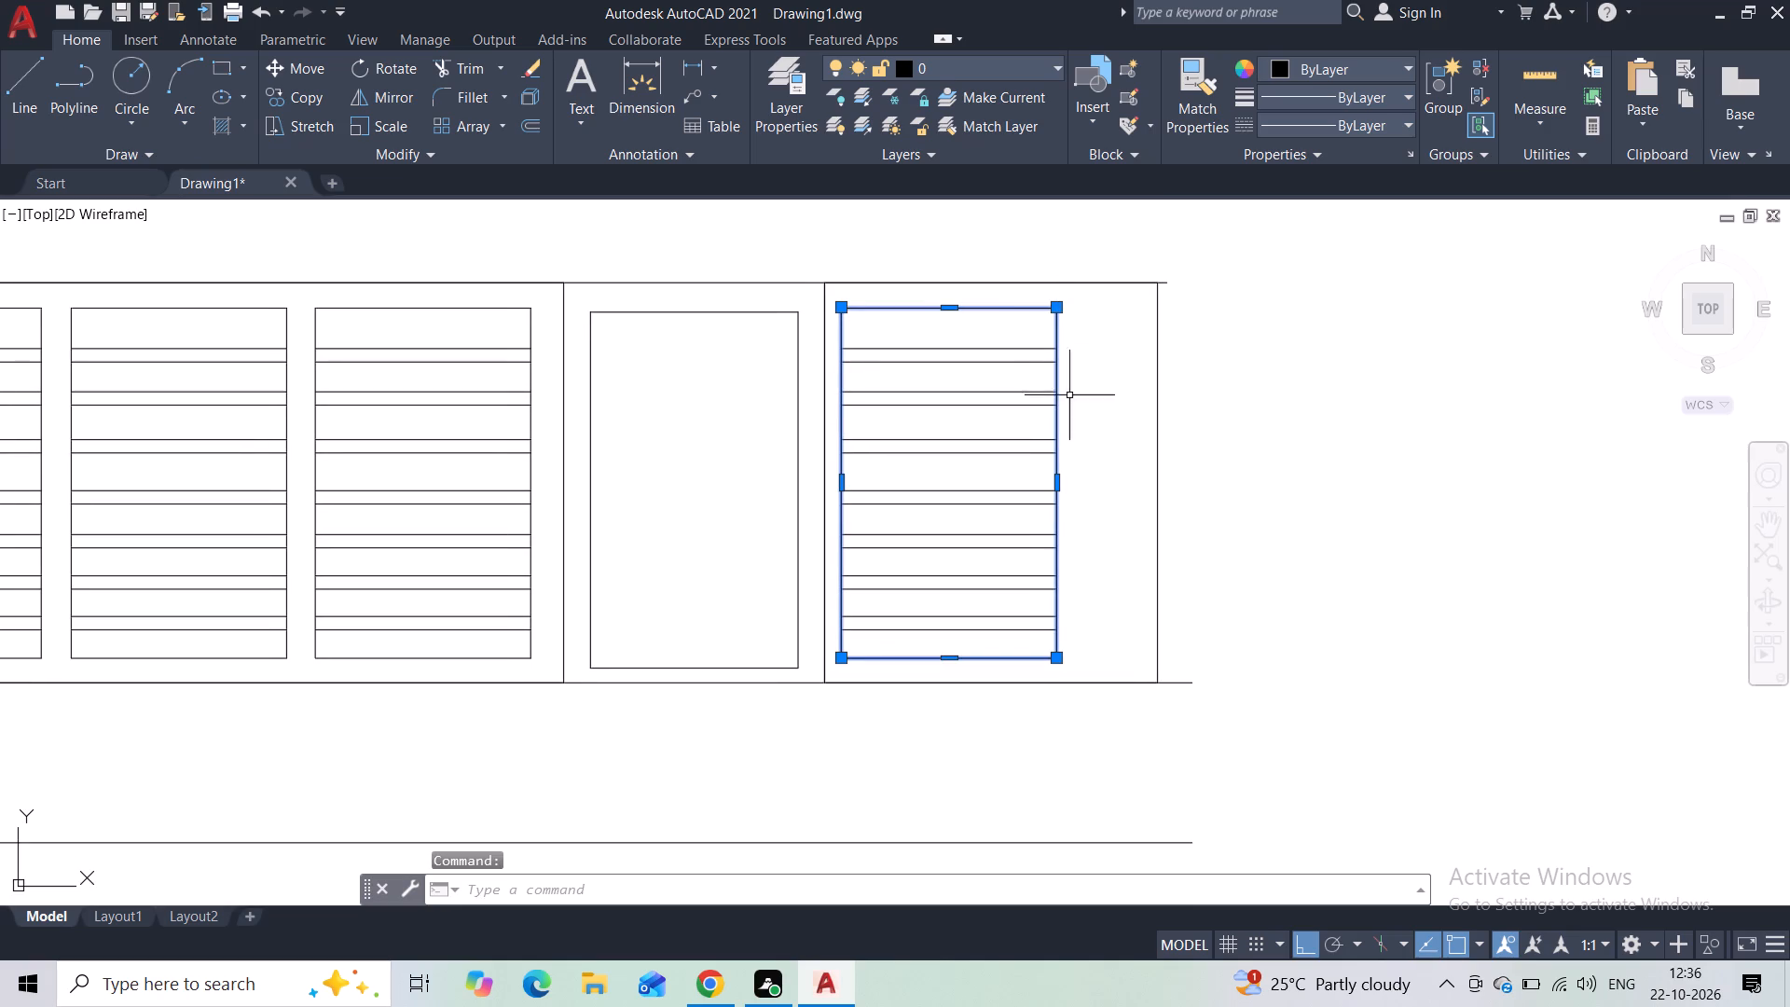
left_click(1058, 482)
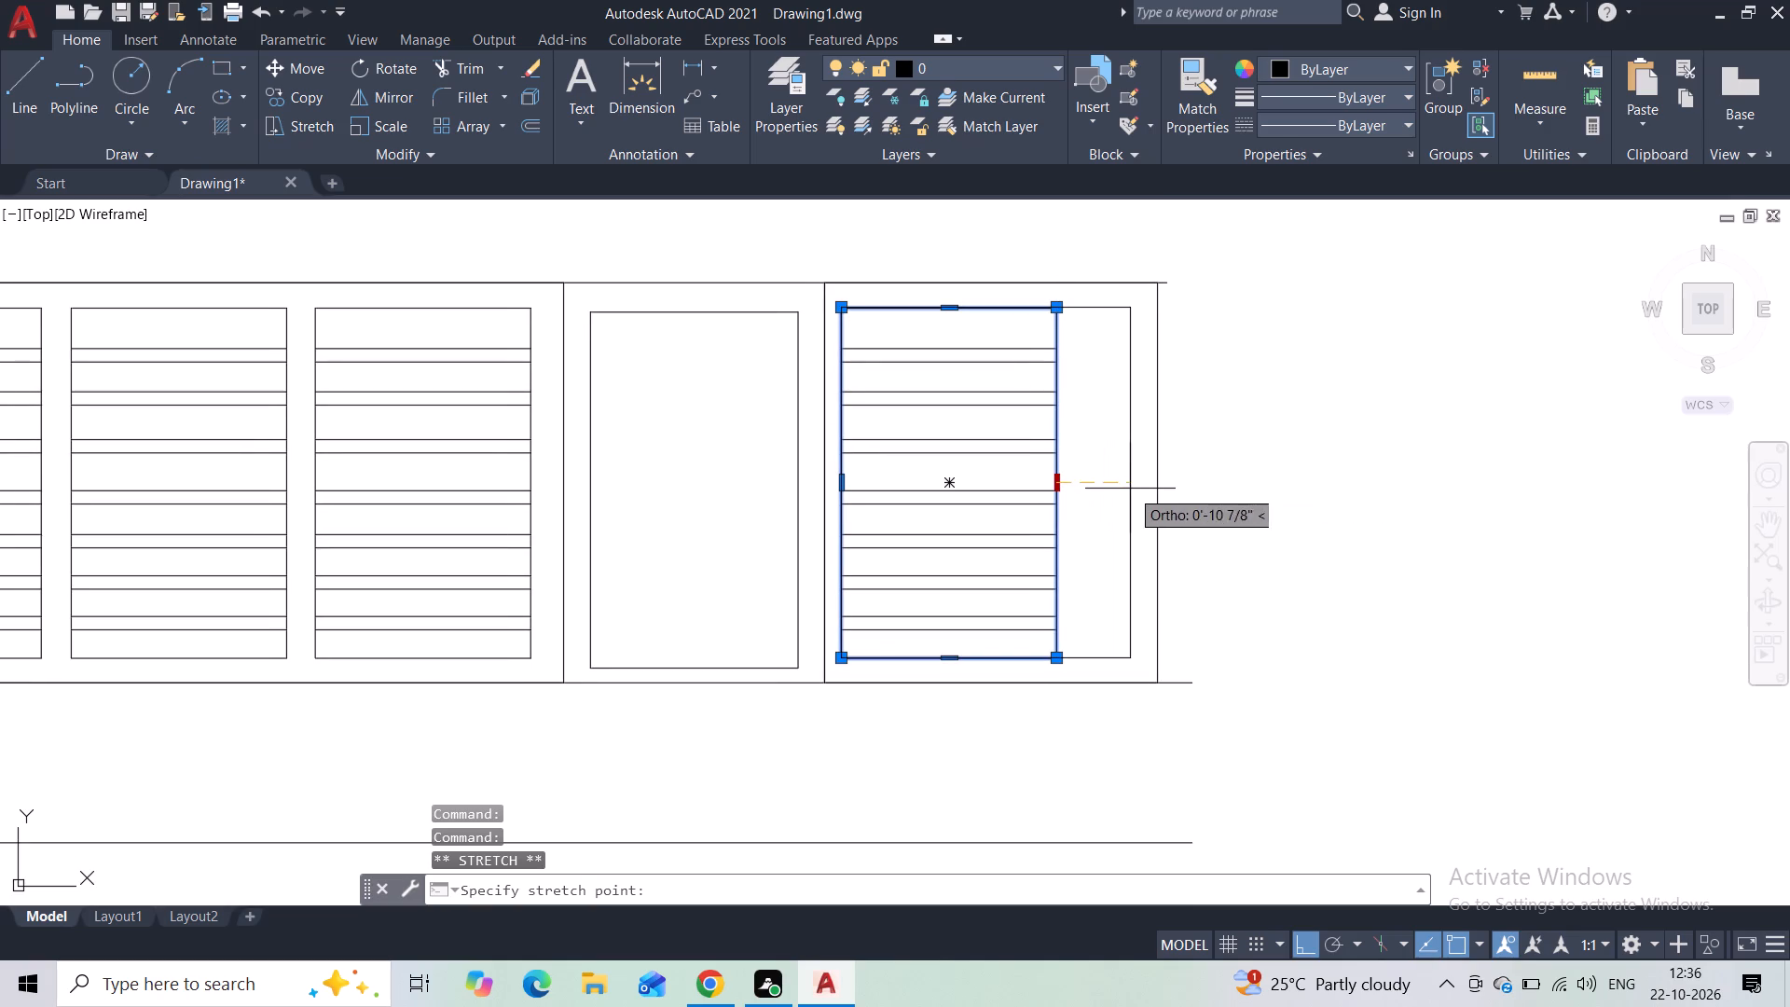
left_click(1142, 489)
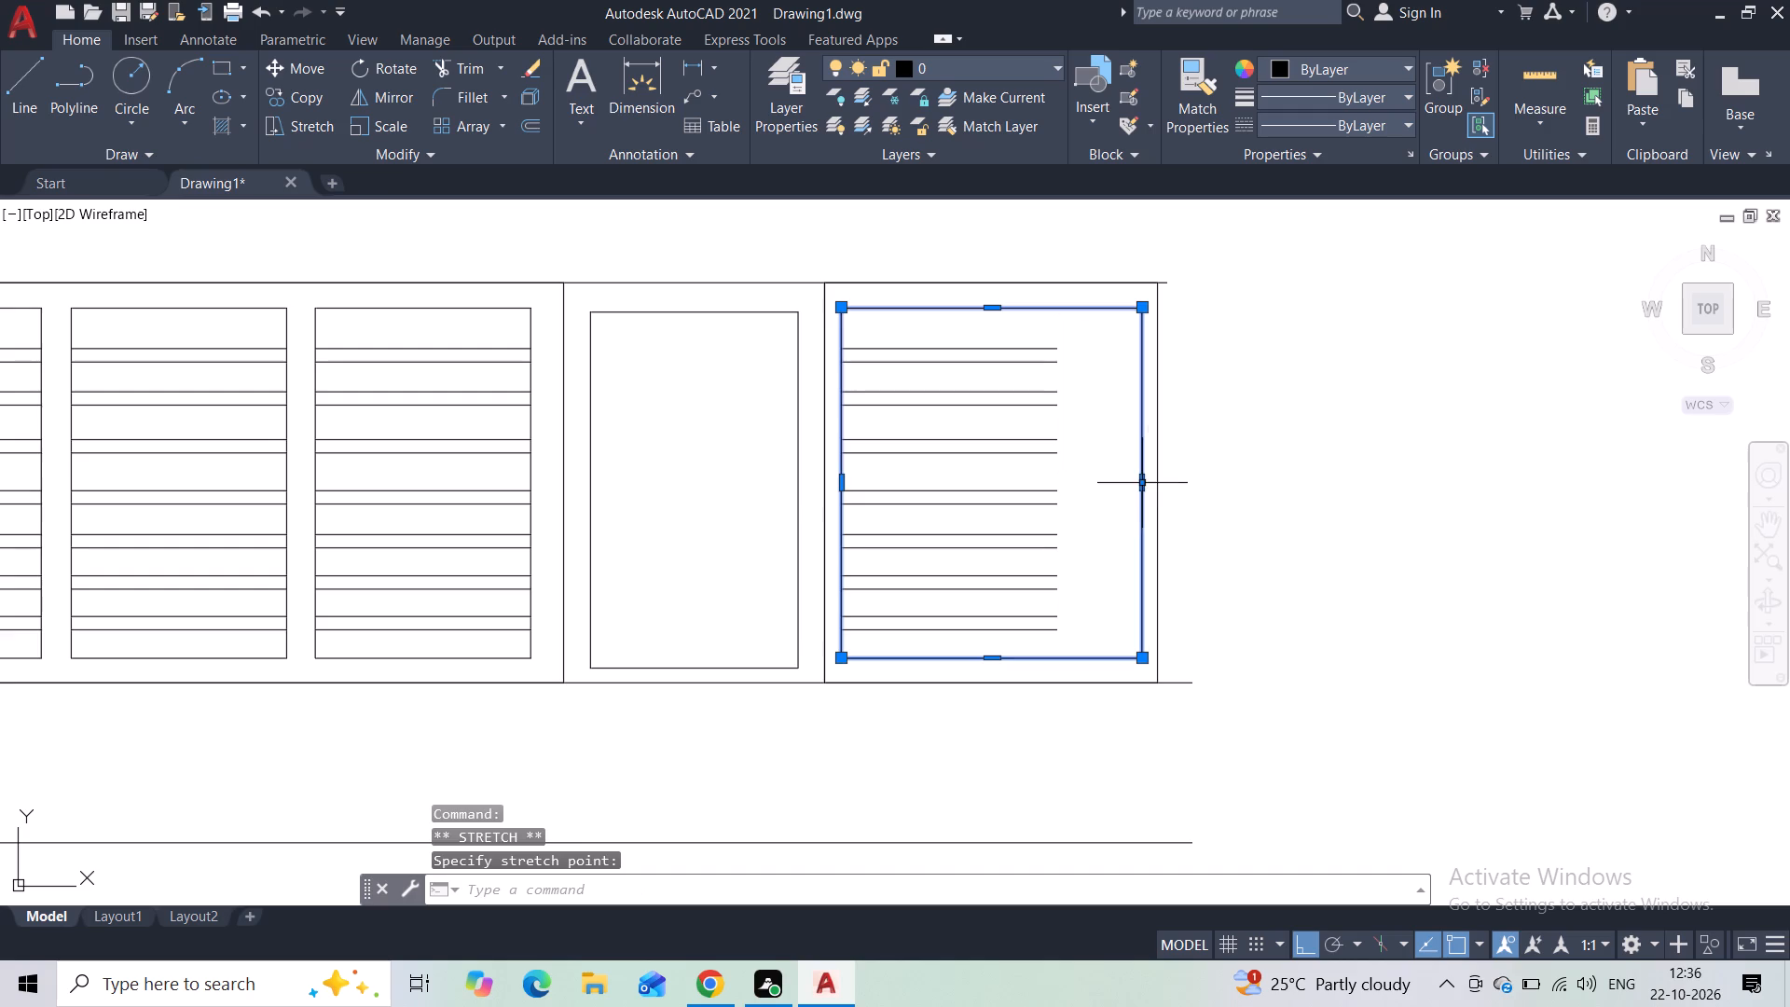
Extend all the short horizontal louver lines in the copied panel to the right edge of its widened frame.
key("Escape")
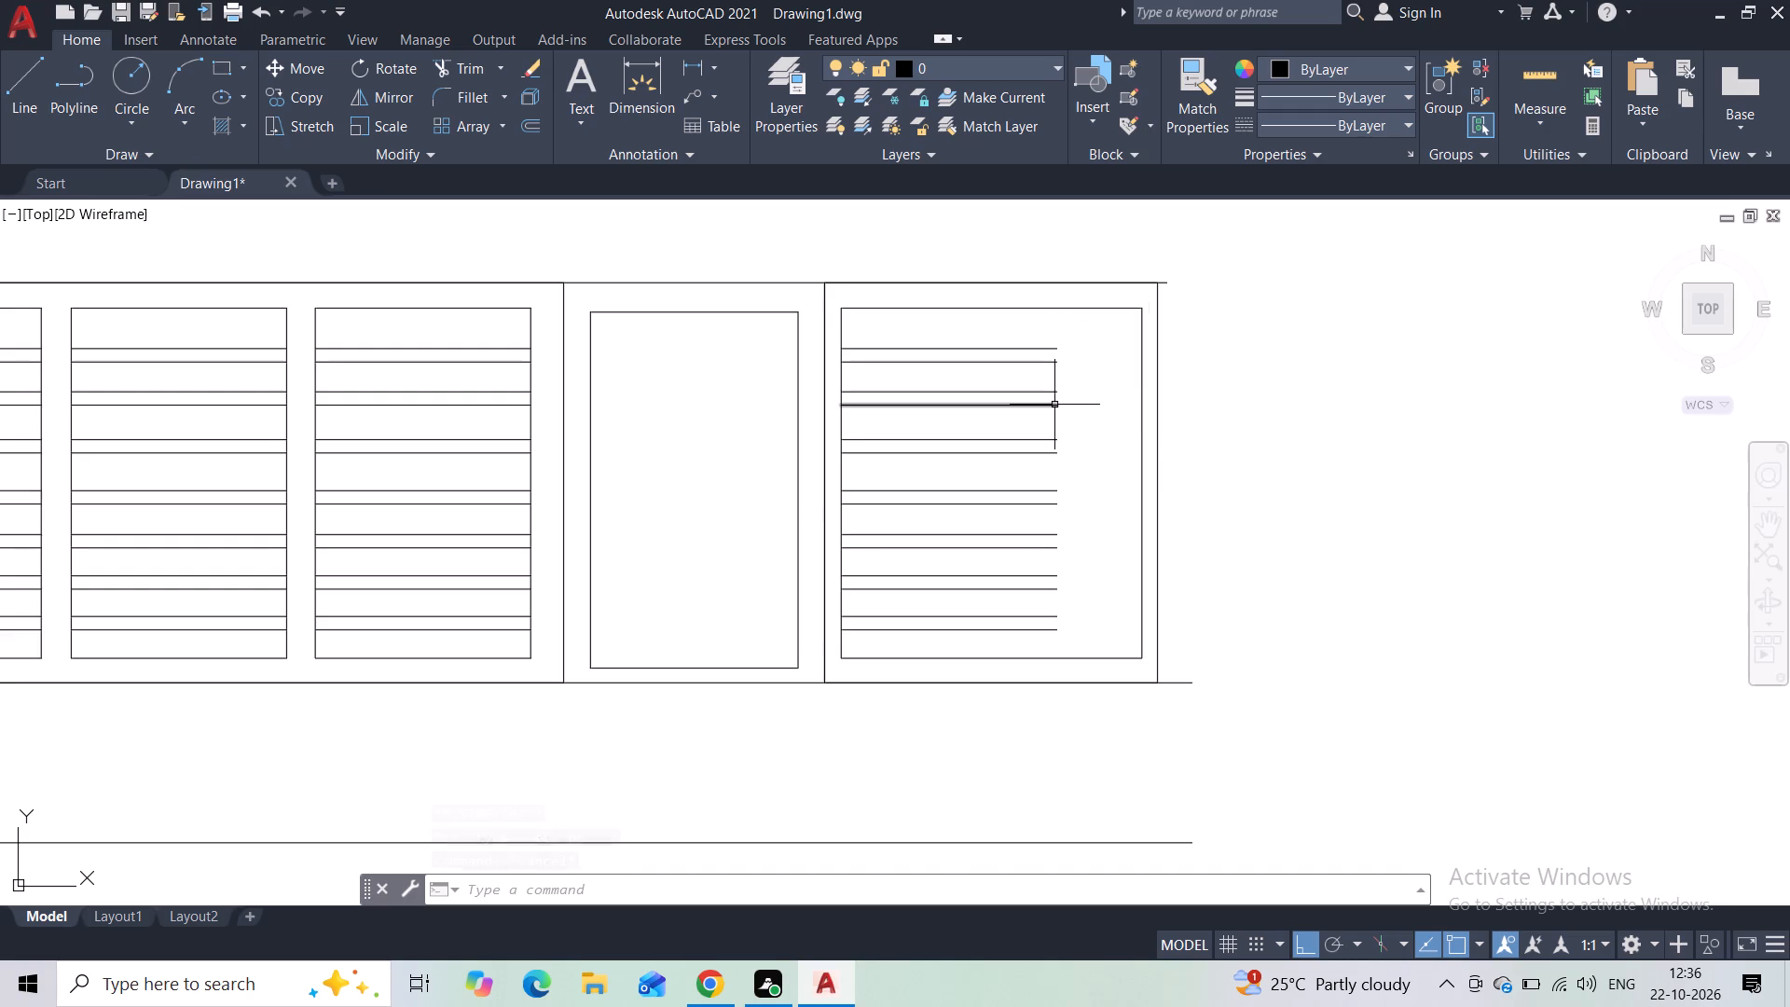
key("e")
key("x")
left_click(1121, 457)
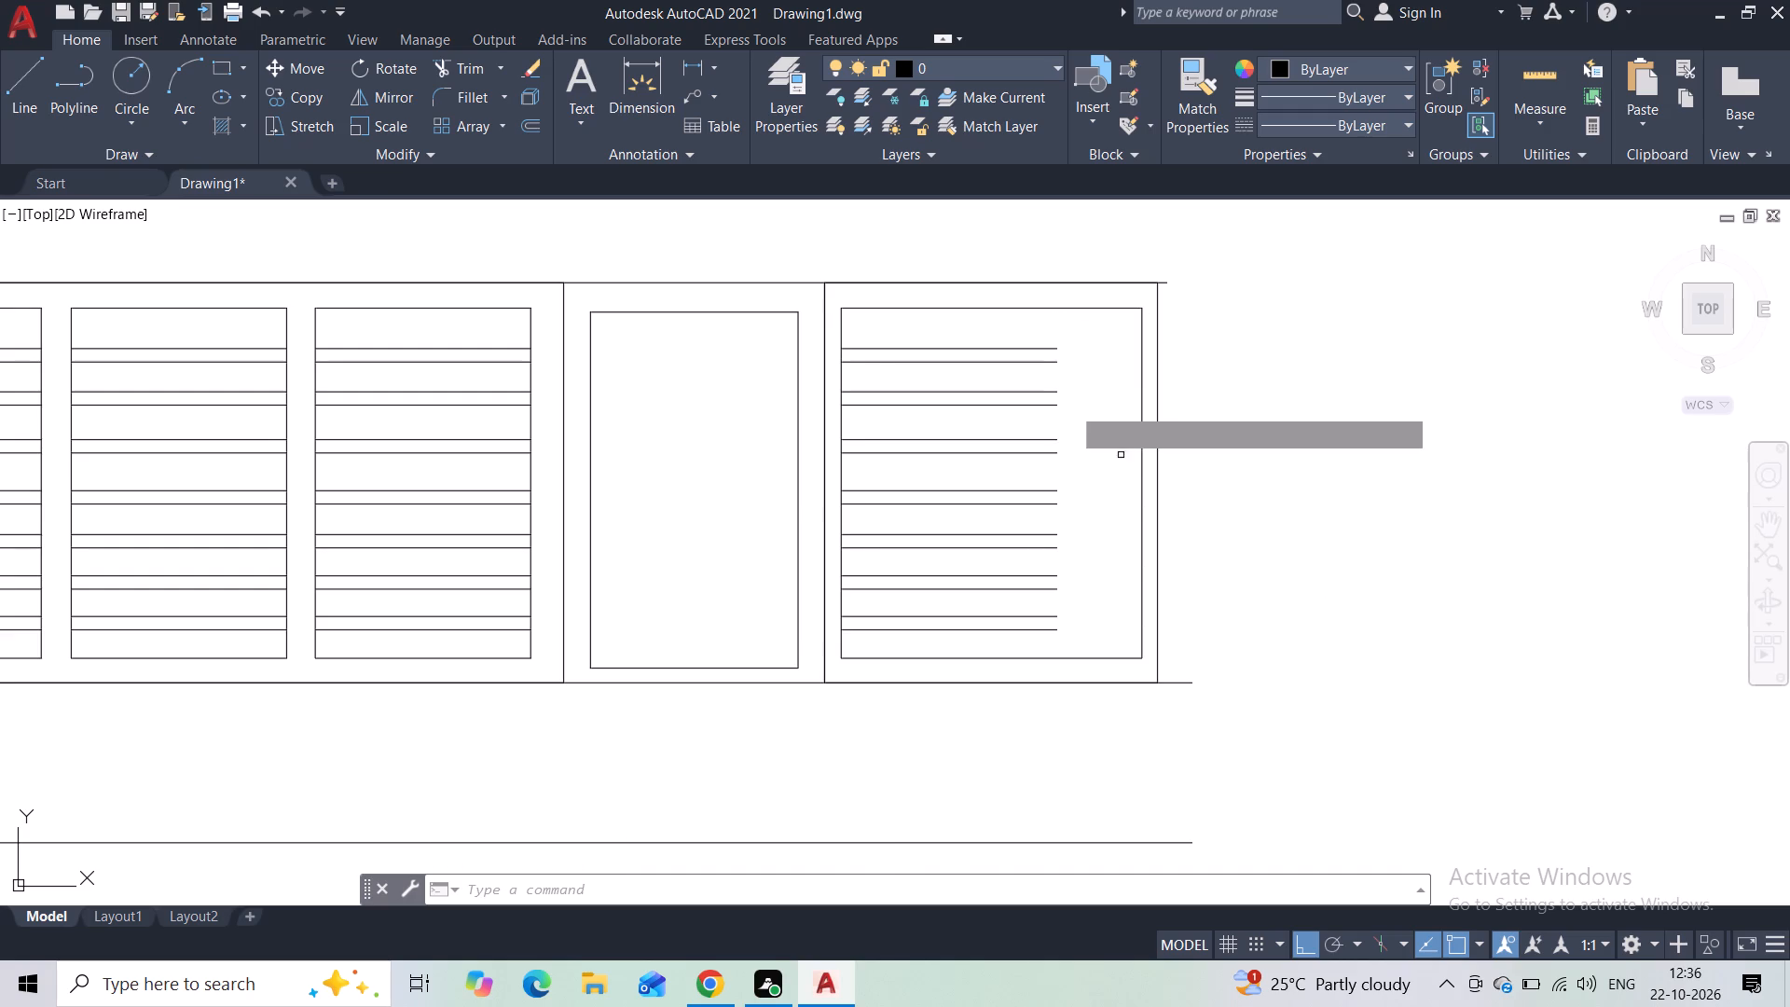
left_click(1050, 352)
left_click(1050, 366)
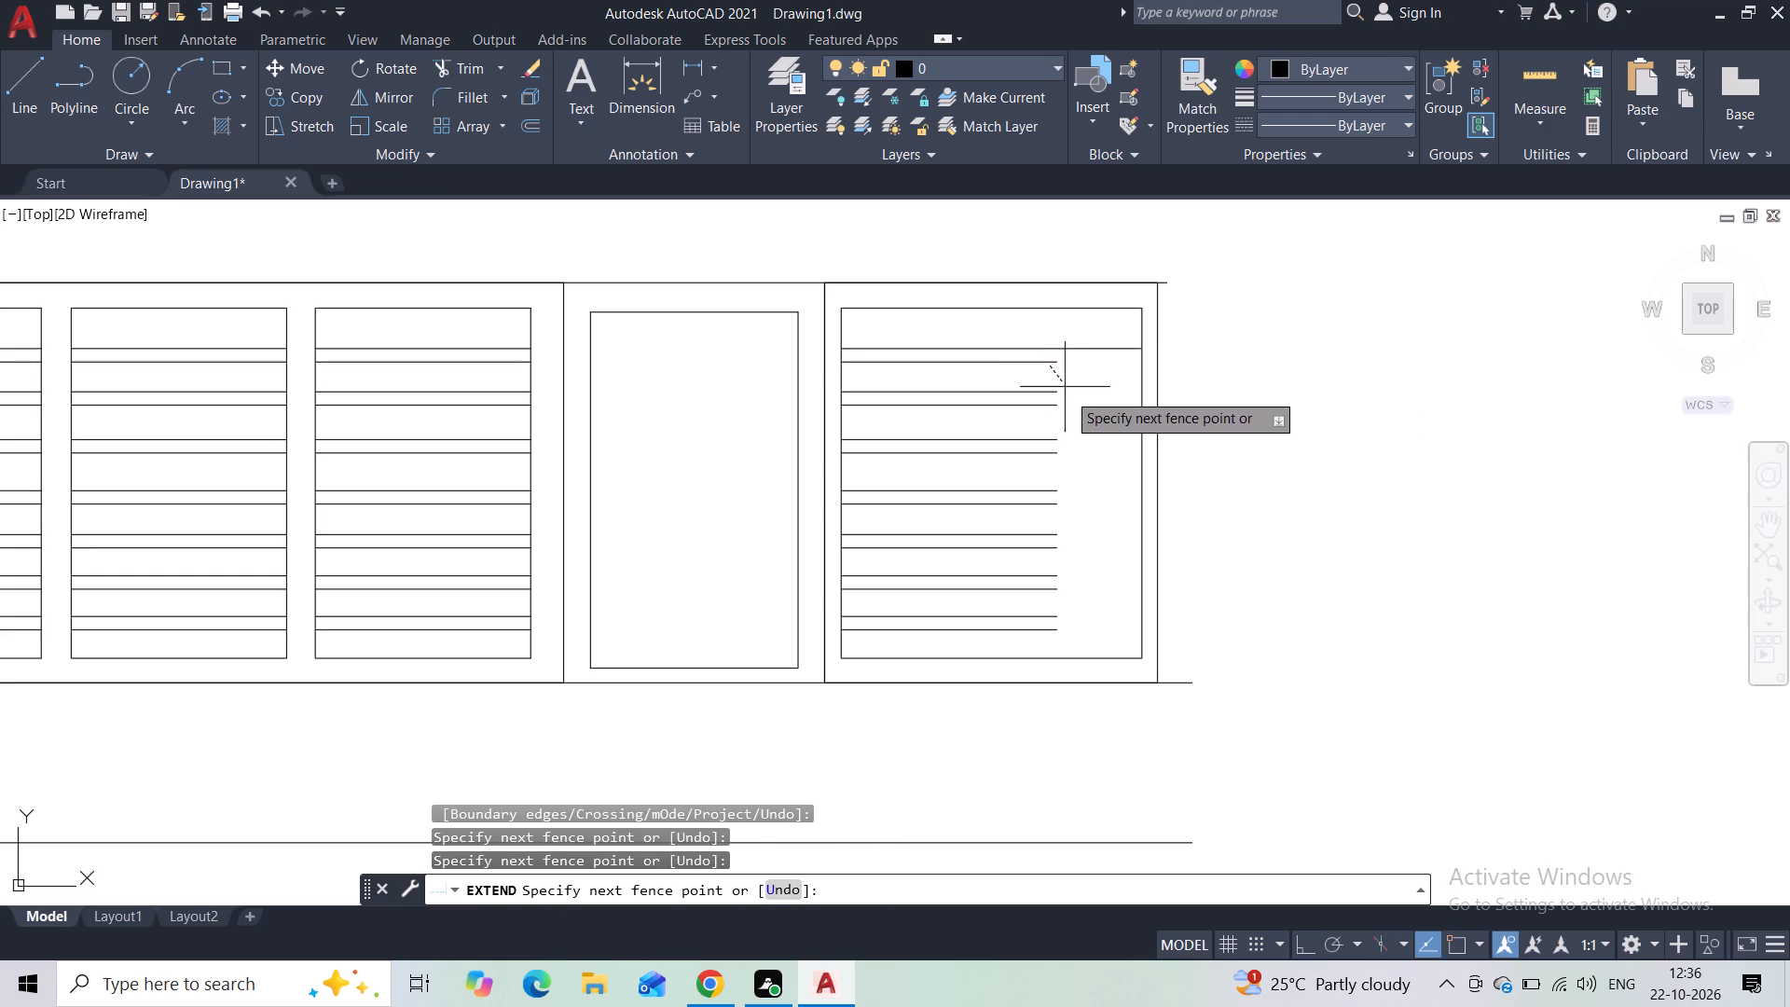
left_click(1049, 359)
left_click(1059, 393)
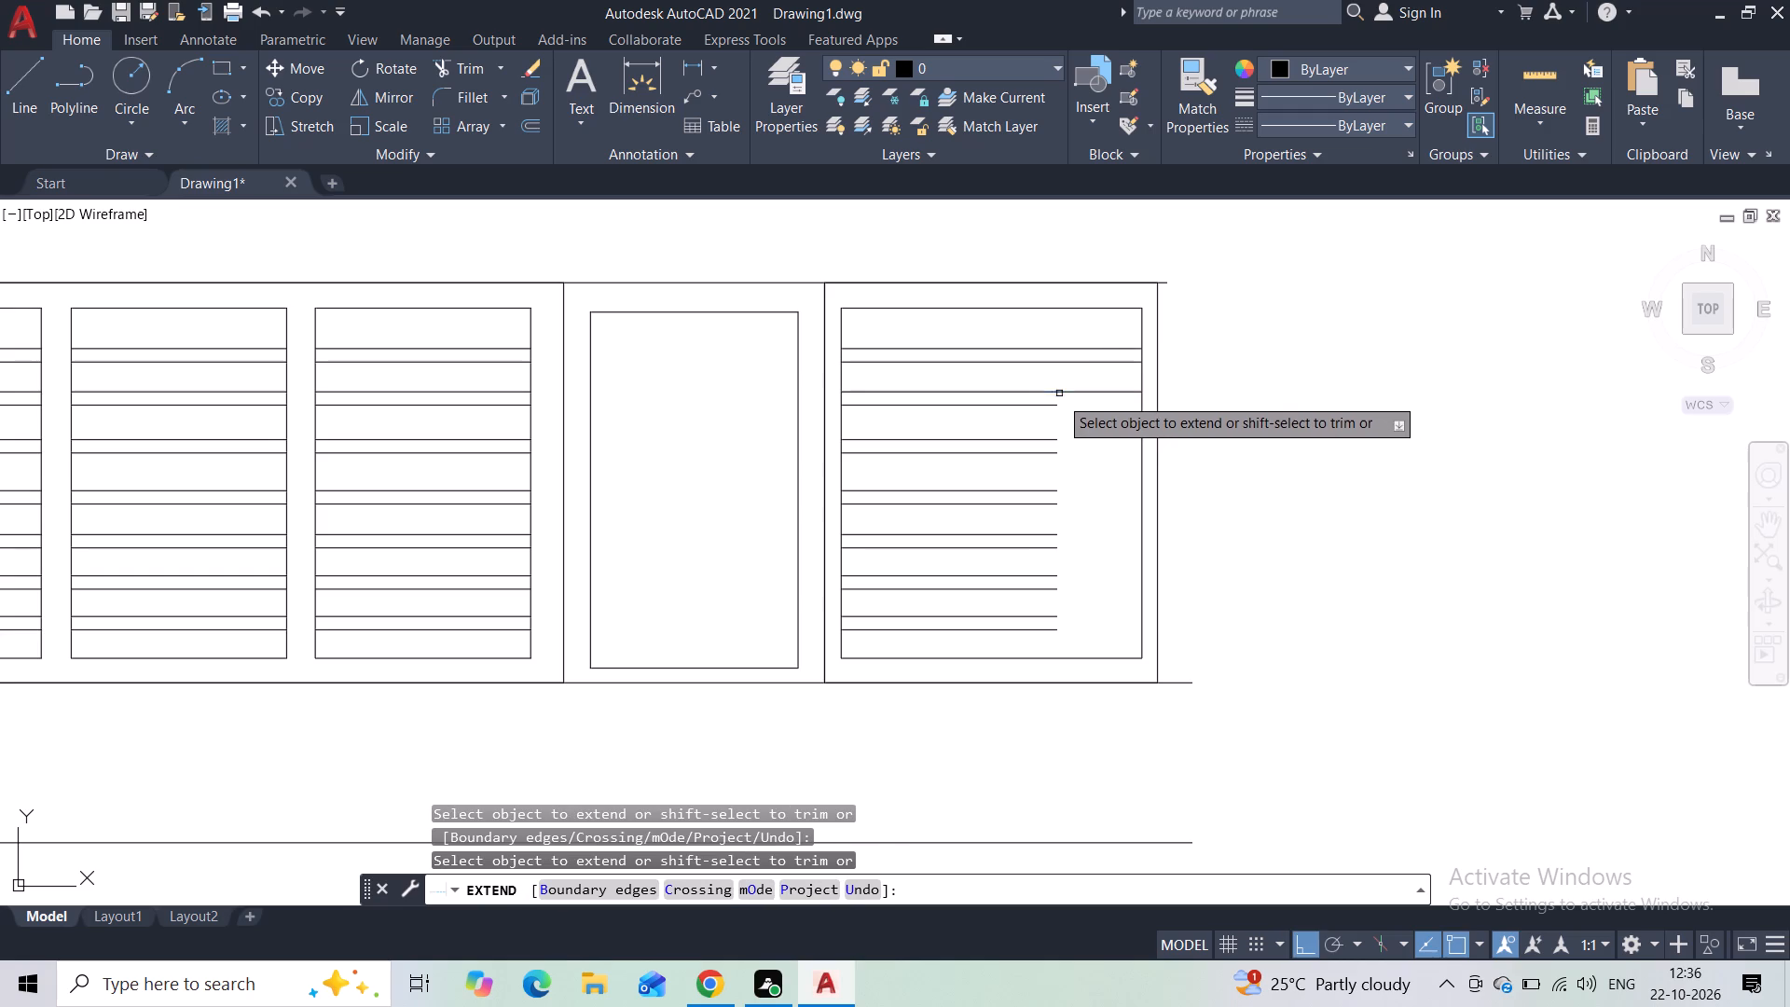
left_click(1053, 407)
left_click(1053, 438)
left_click(1053, 453)
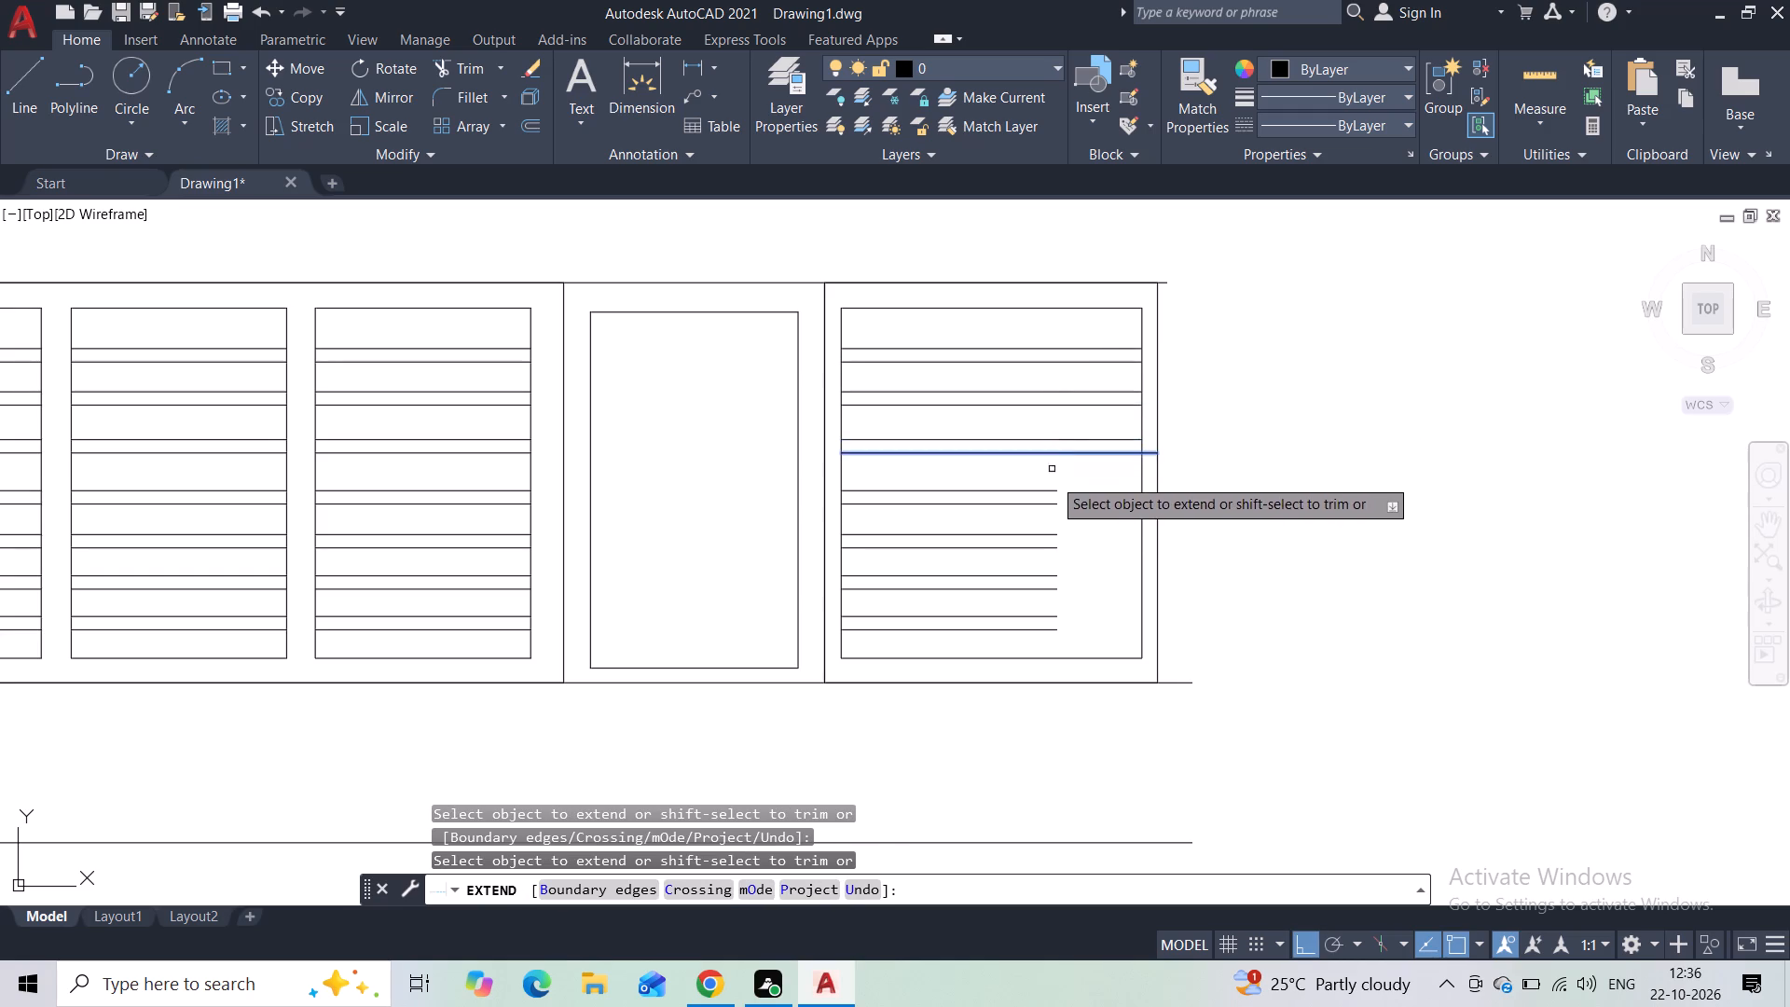
left_click(1050, 494)
left_click(1050, 489)
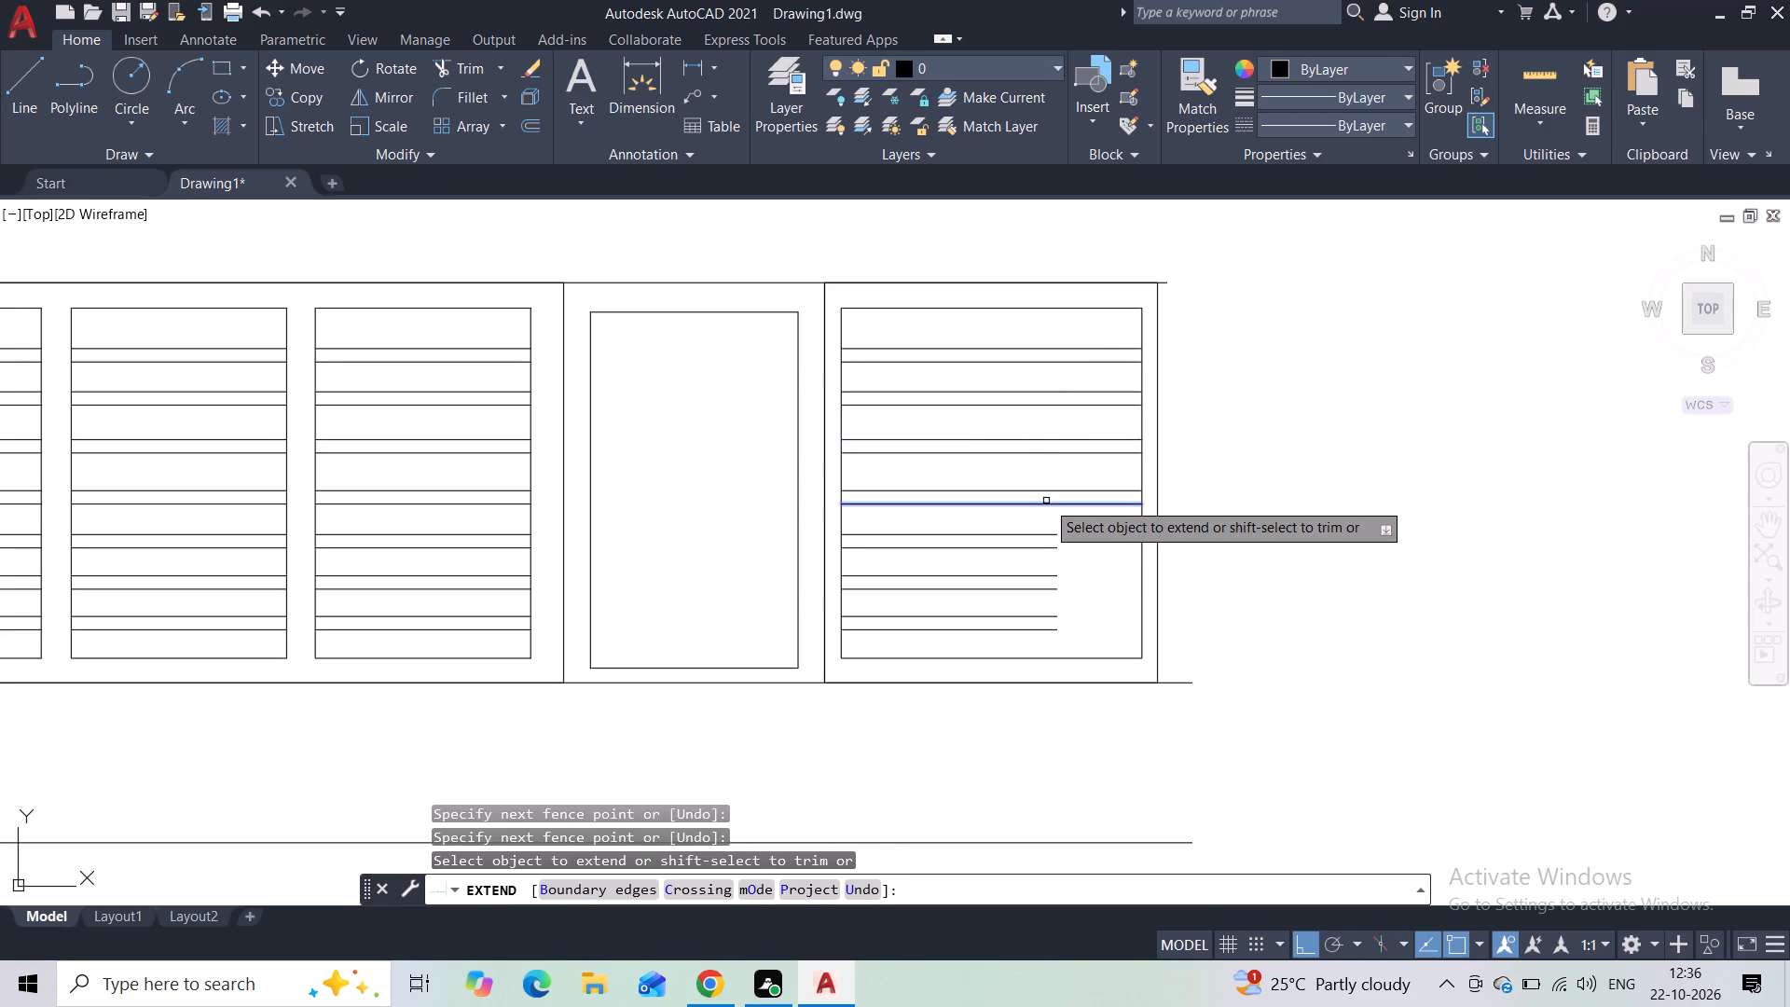
left_click(1046, 501)
left_click(1046, 533)
left_click(1048, 545)
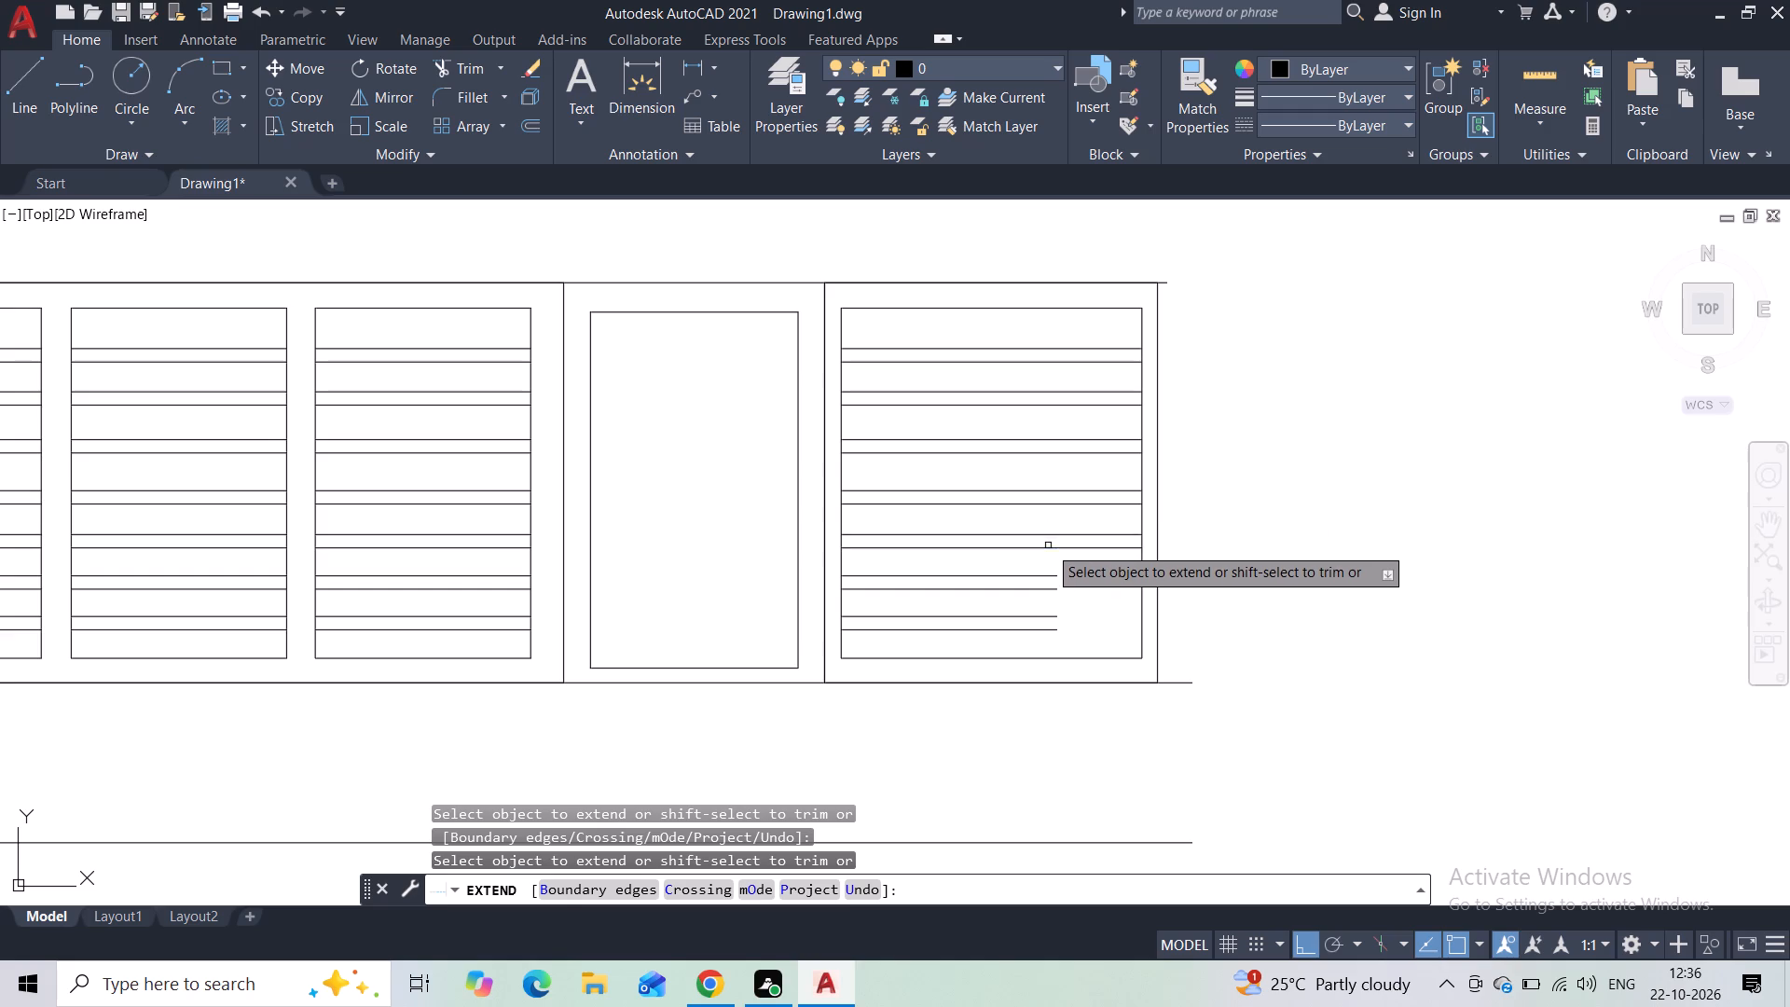
left_click(1051, 576)
left_click(1051, 590)
left_click(1047, 616)
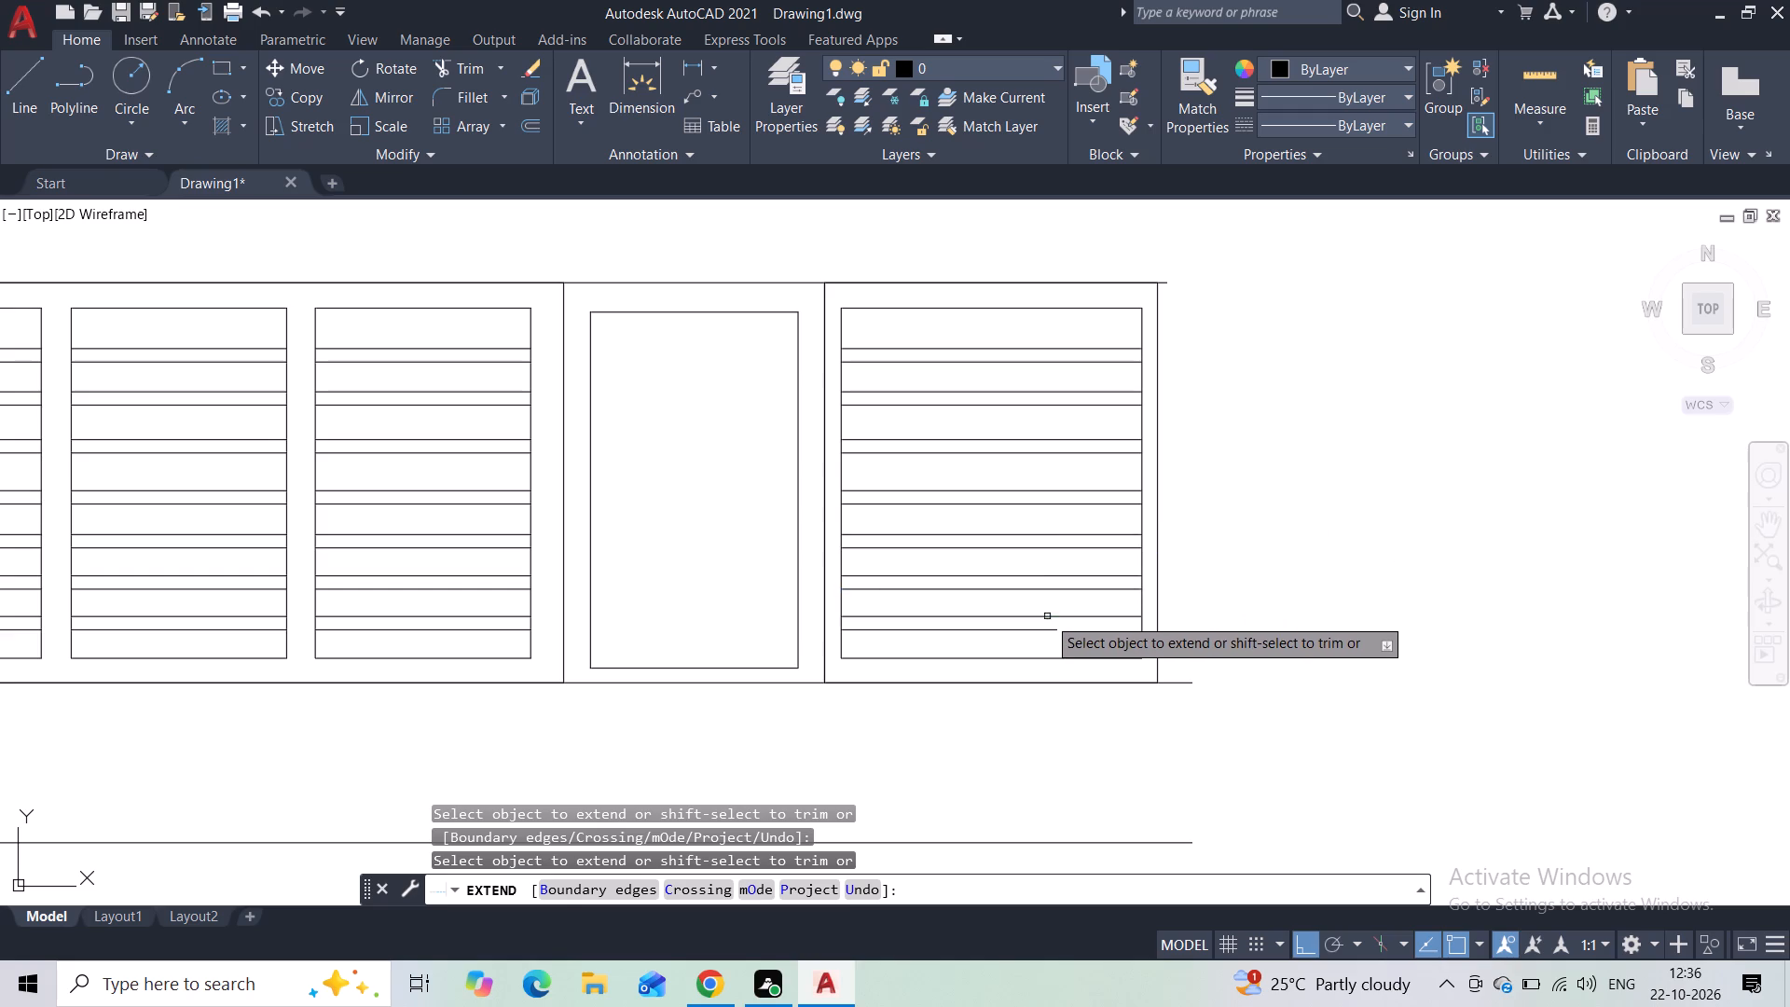
left_click(1042, 631)
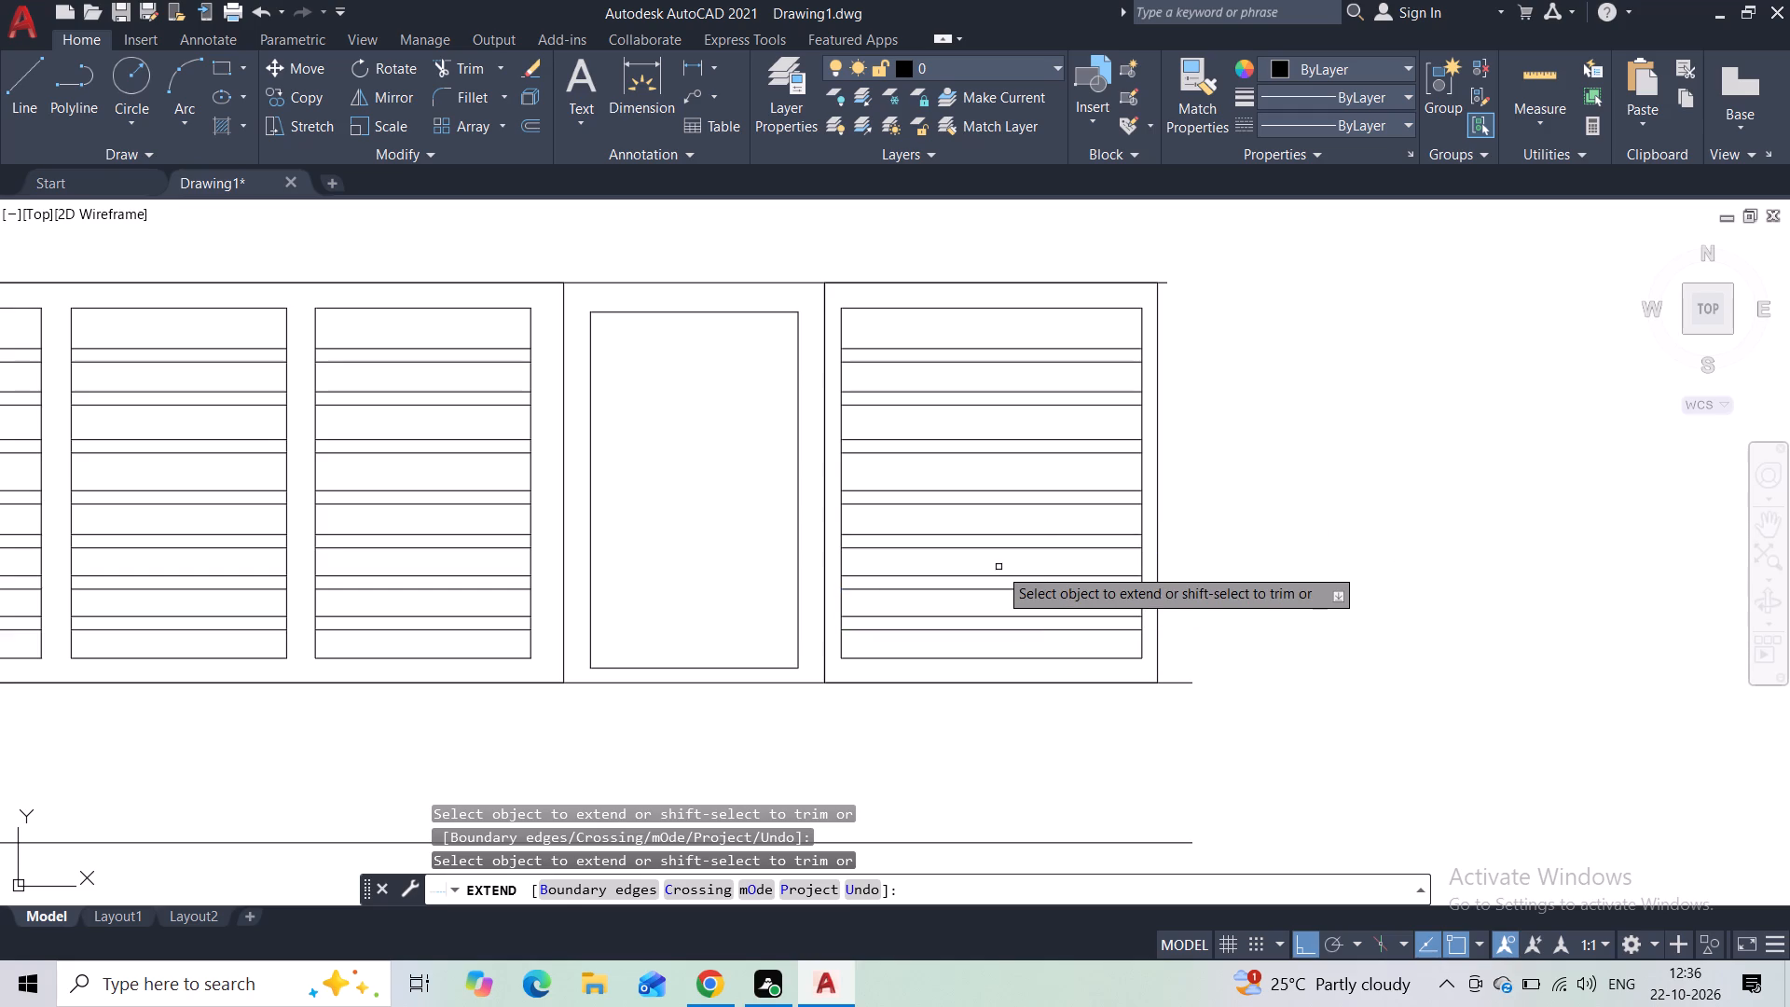
key("Escape")
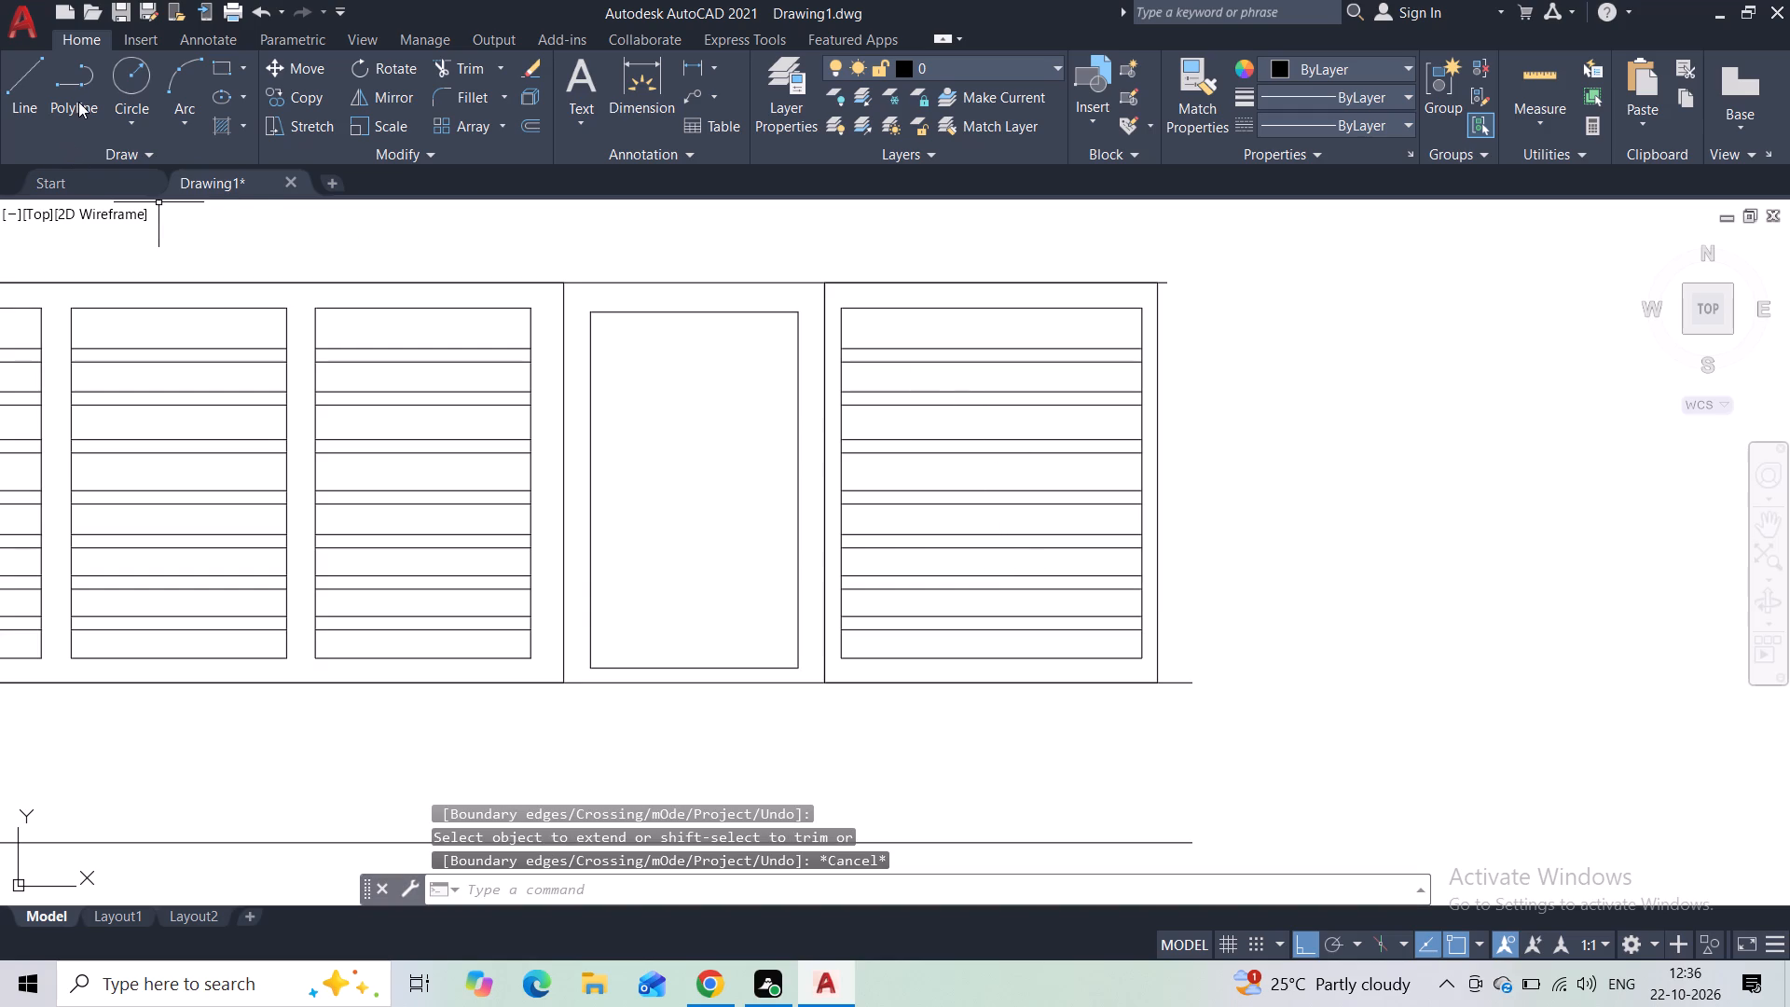
Draw a vertical centre line through the widened louvered panel in two segments, from its frame's top edge to the bottom edge.
left_click(41, 103)
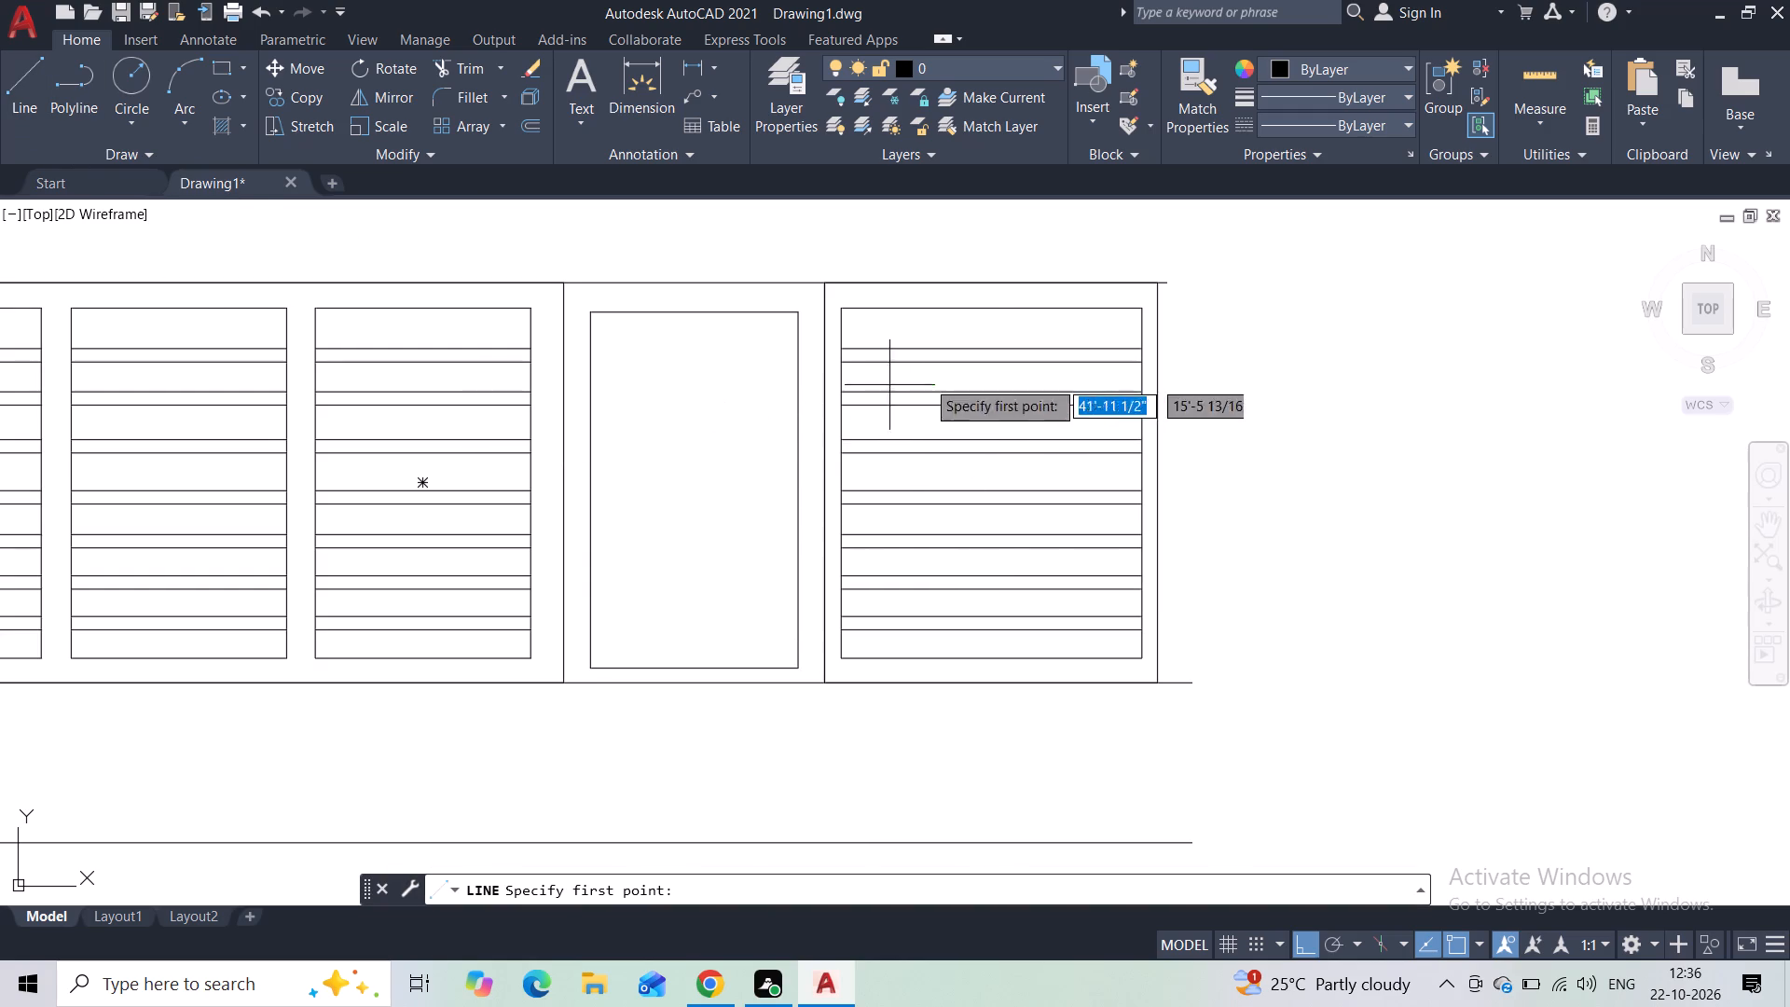
left_click(994, 341)
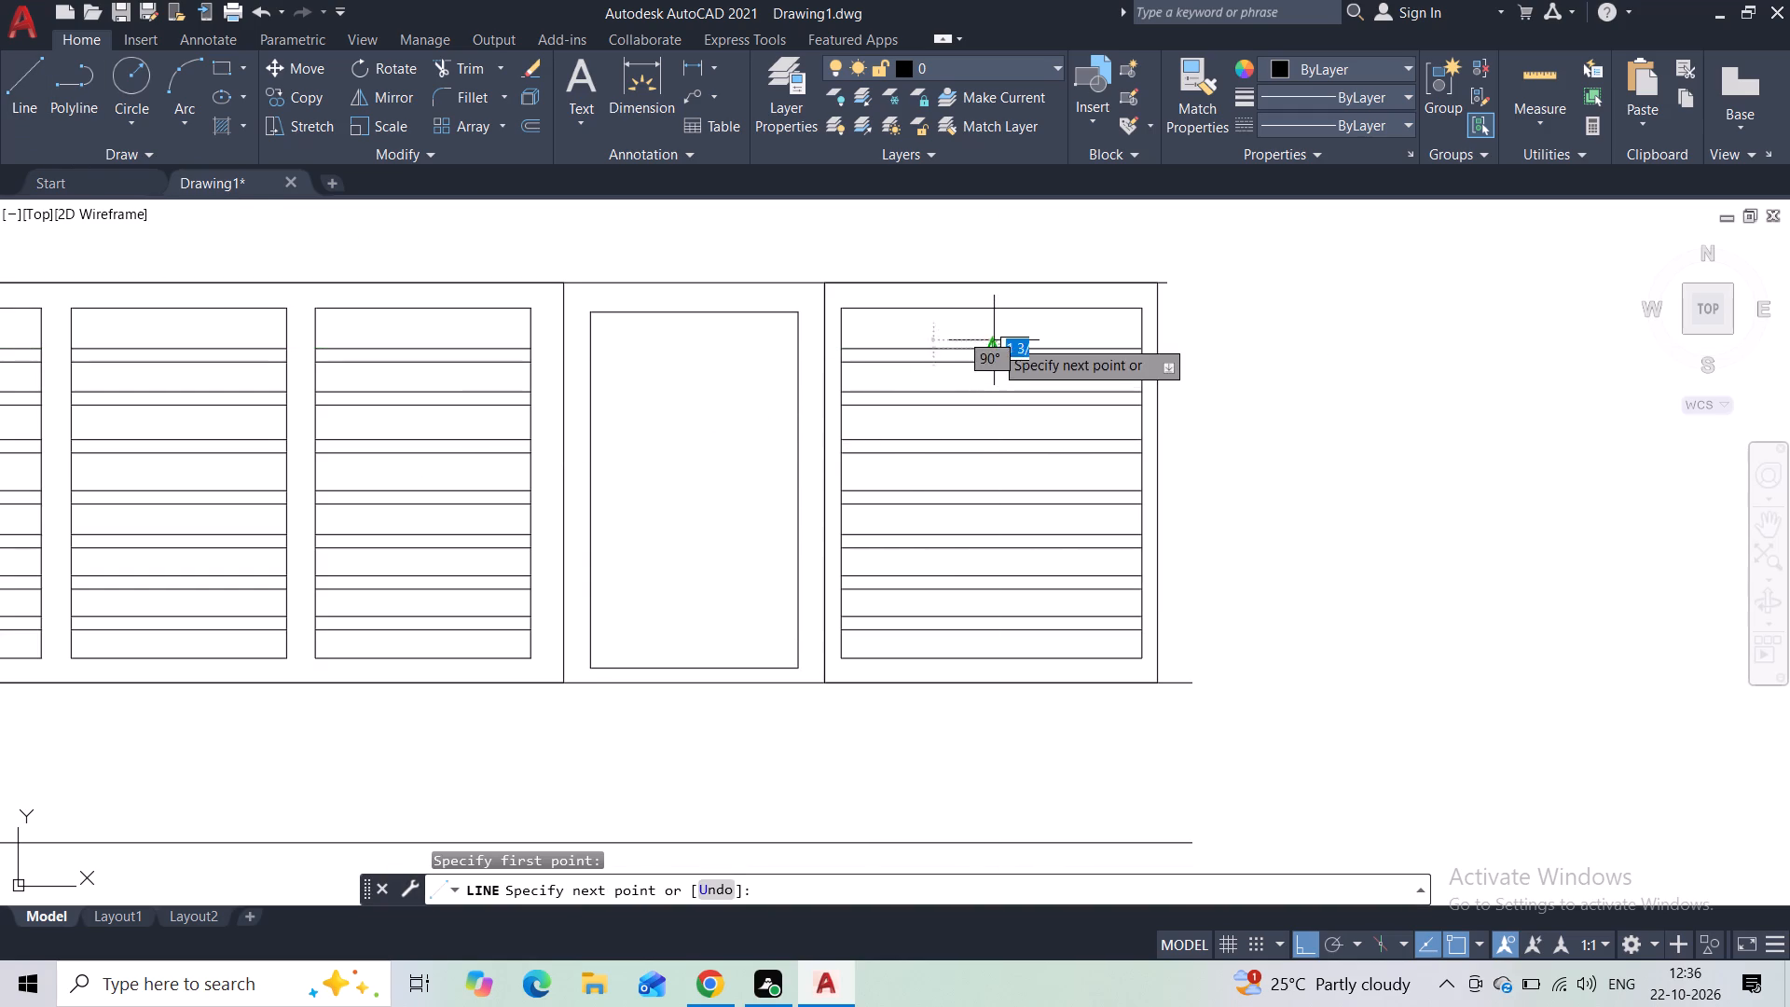
left_click(989, 310)
key("Escape")
key("space")
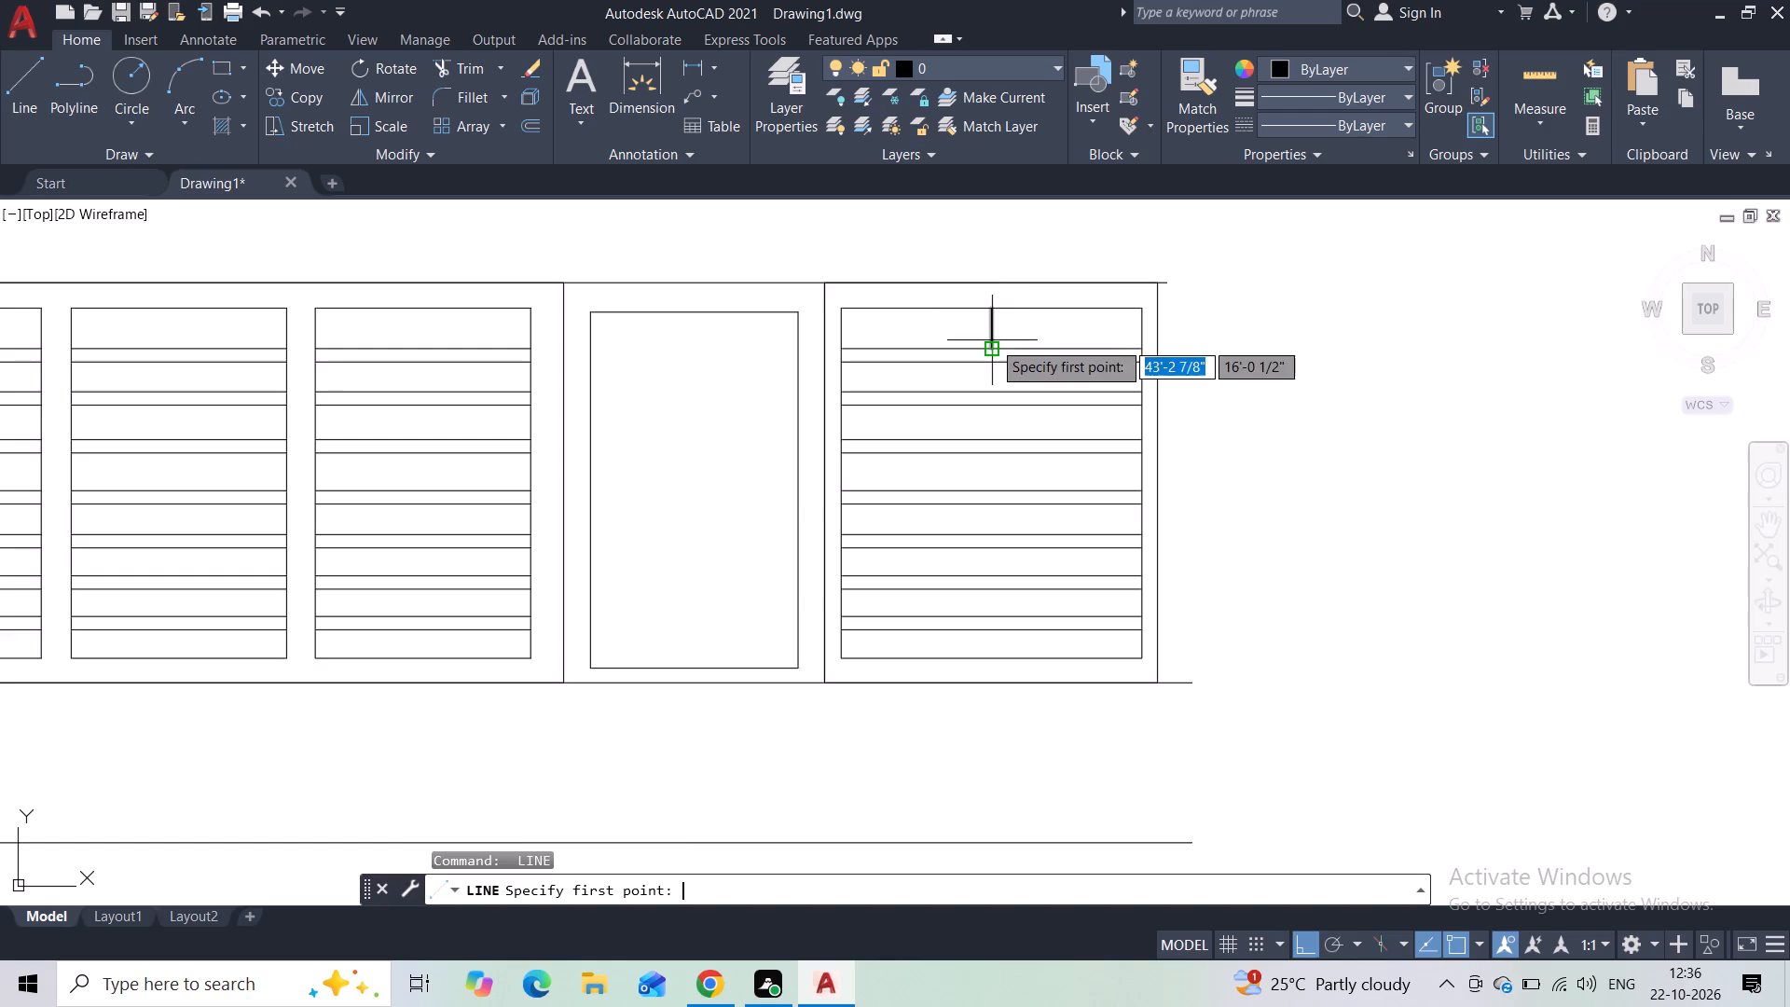
left_click(993, 353)
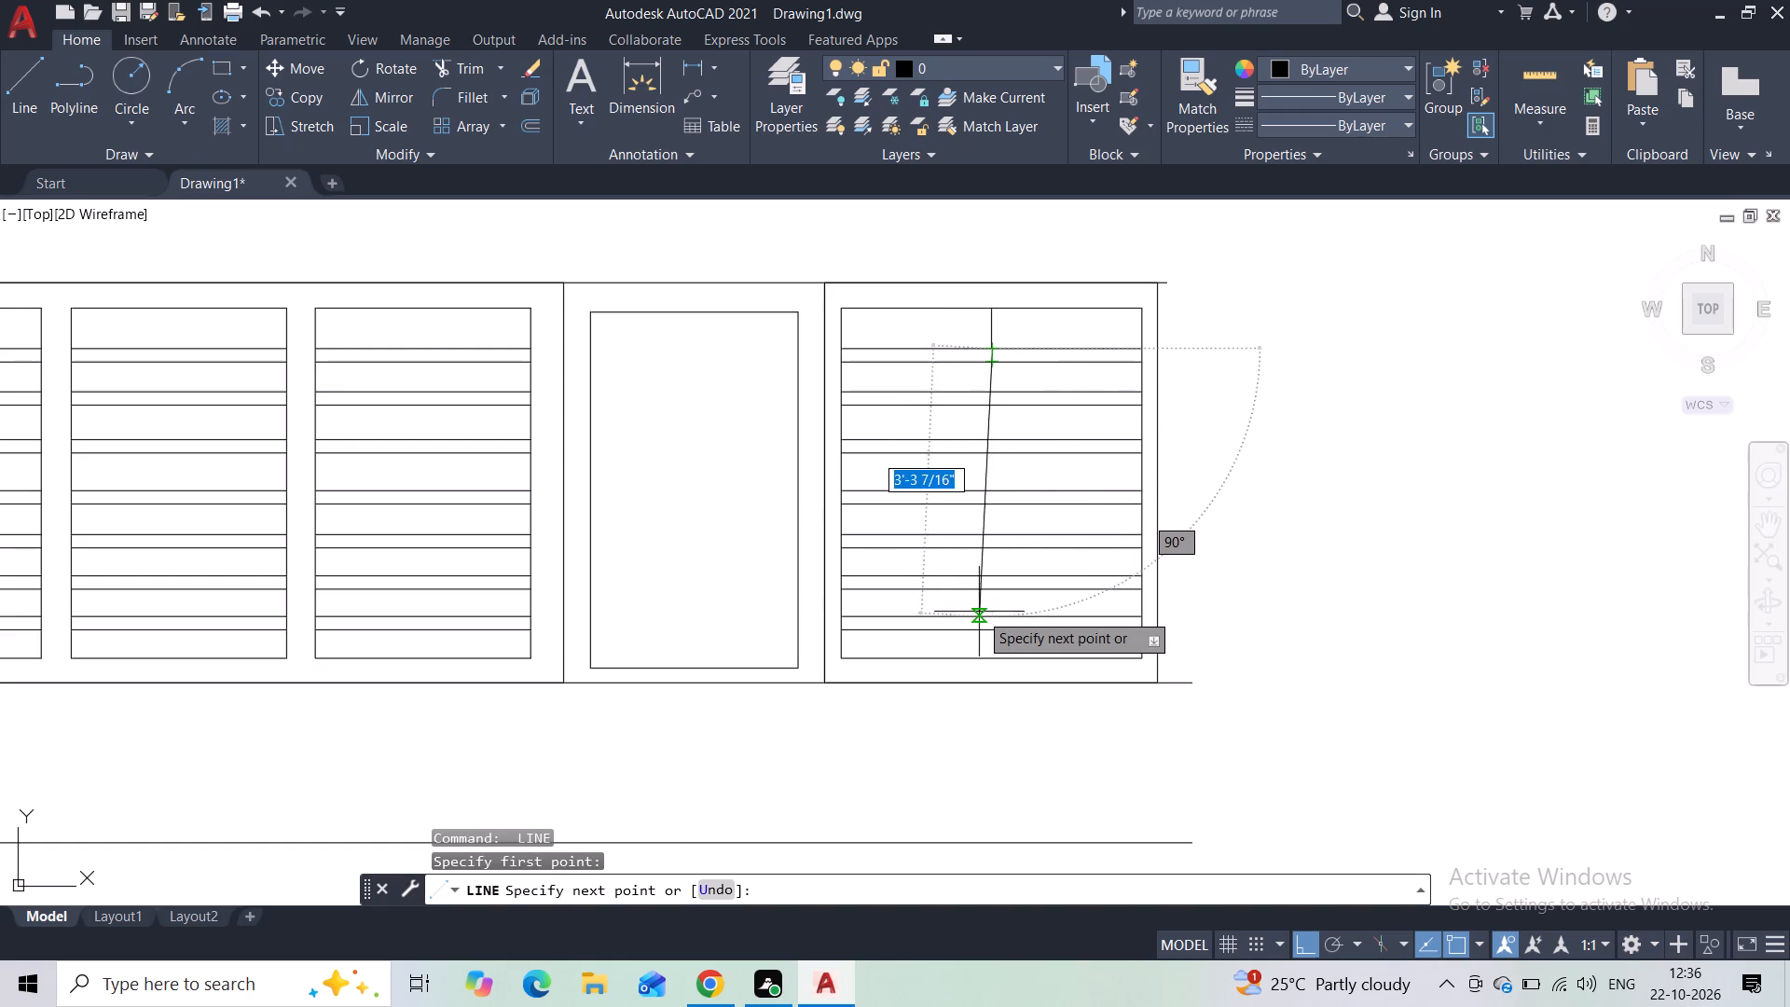
key("Escape")
key("space")
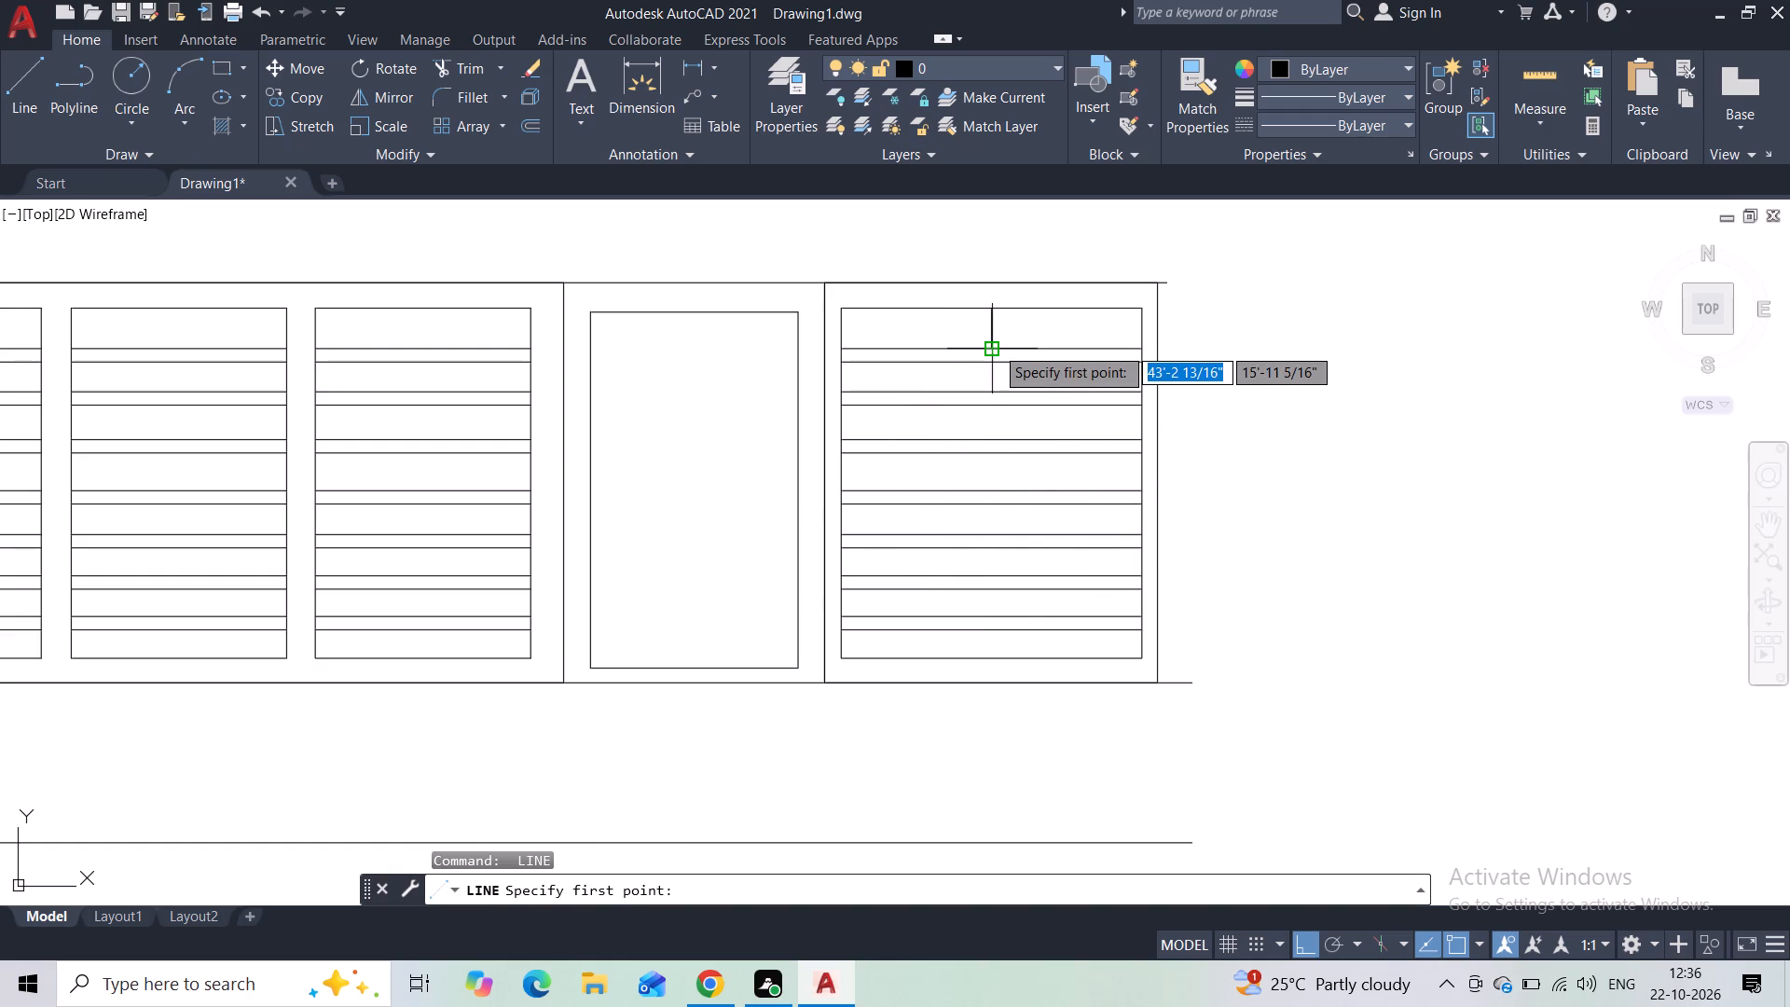
left_click(994, 350)
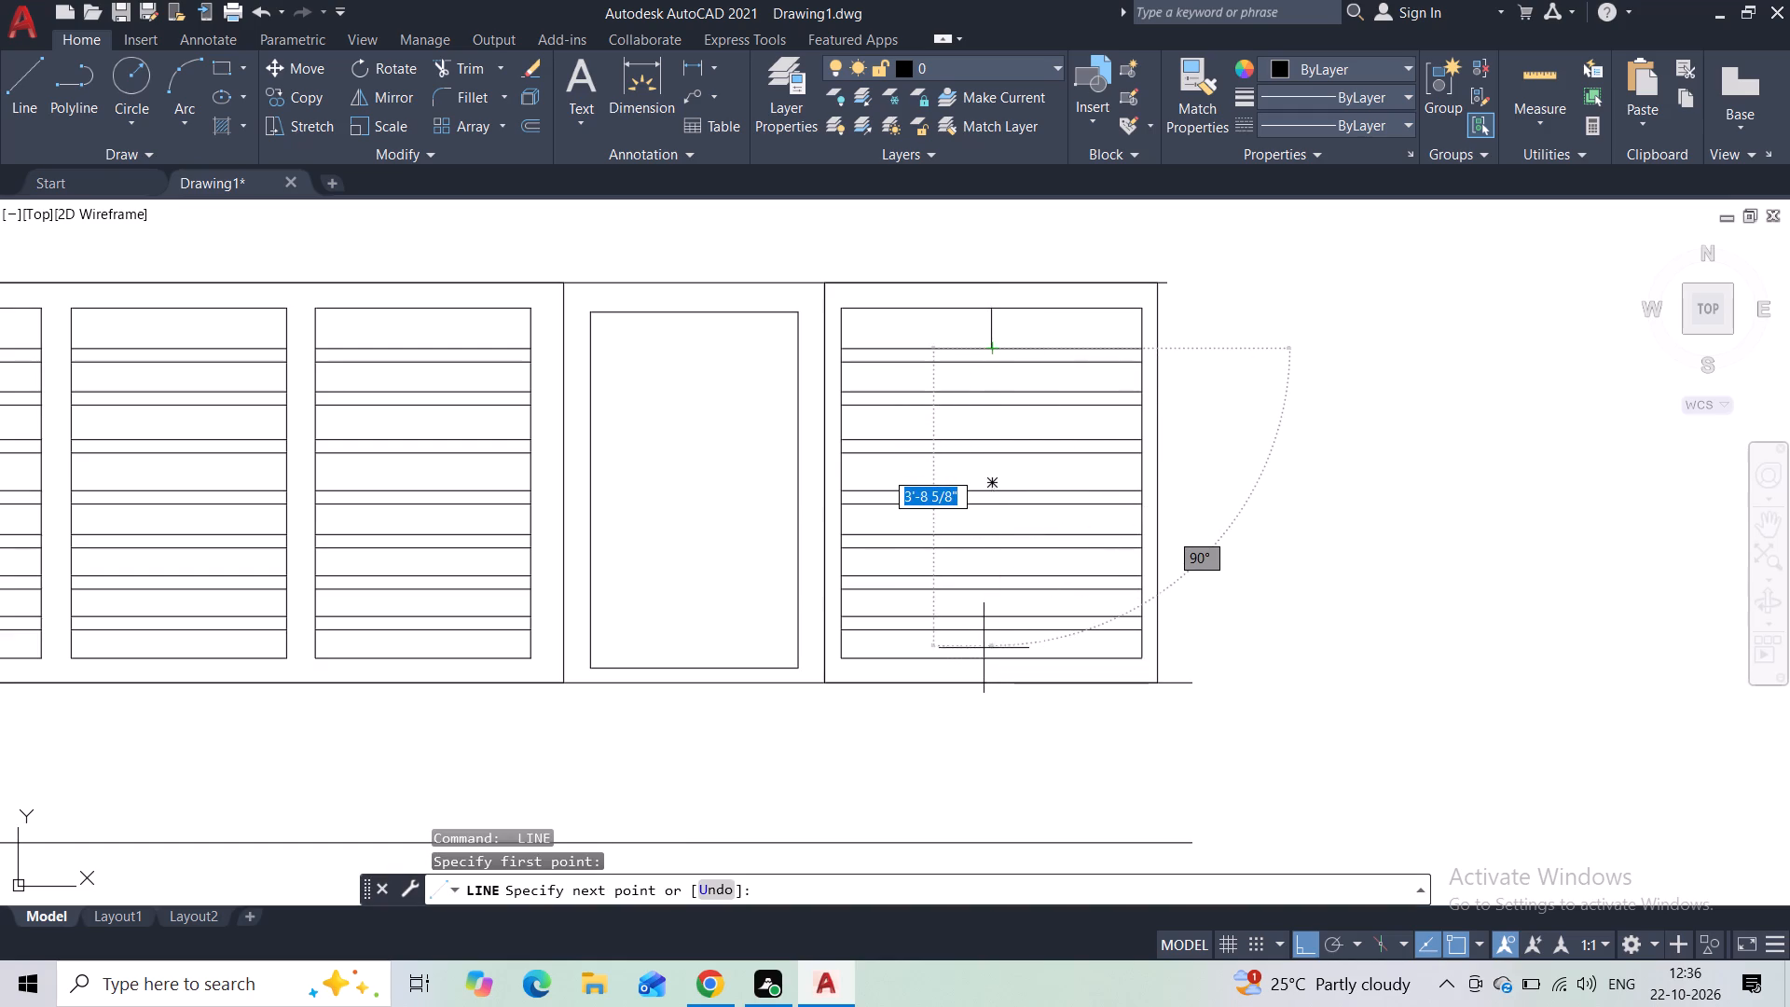
left_click(984, 649)
key("Escape")
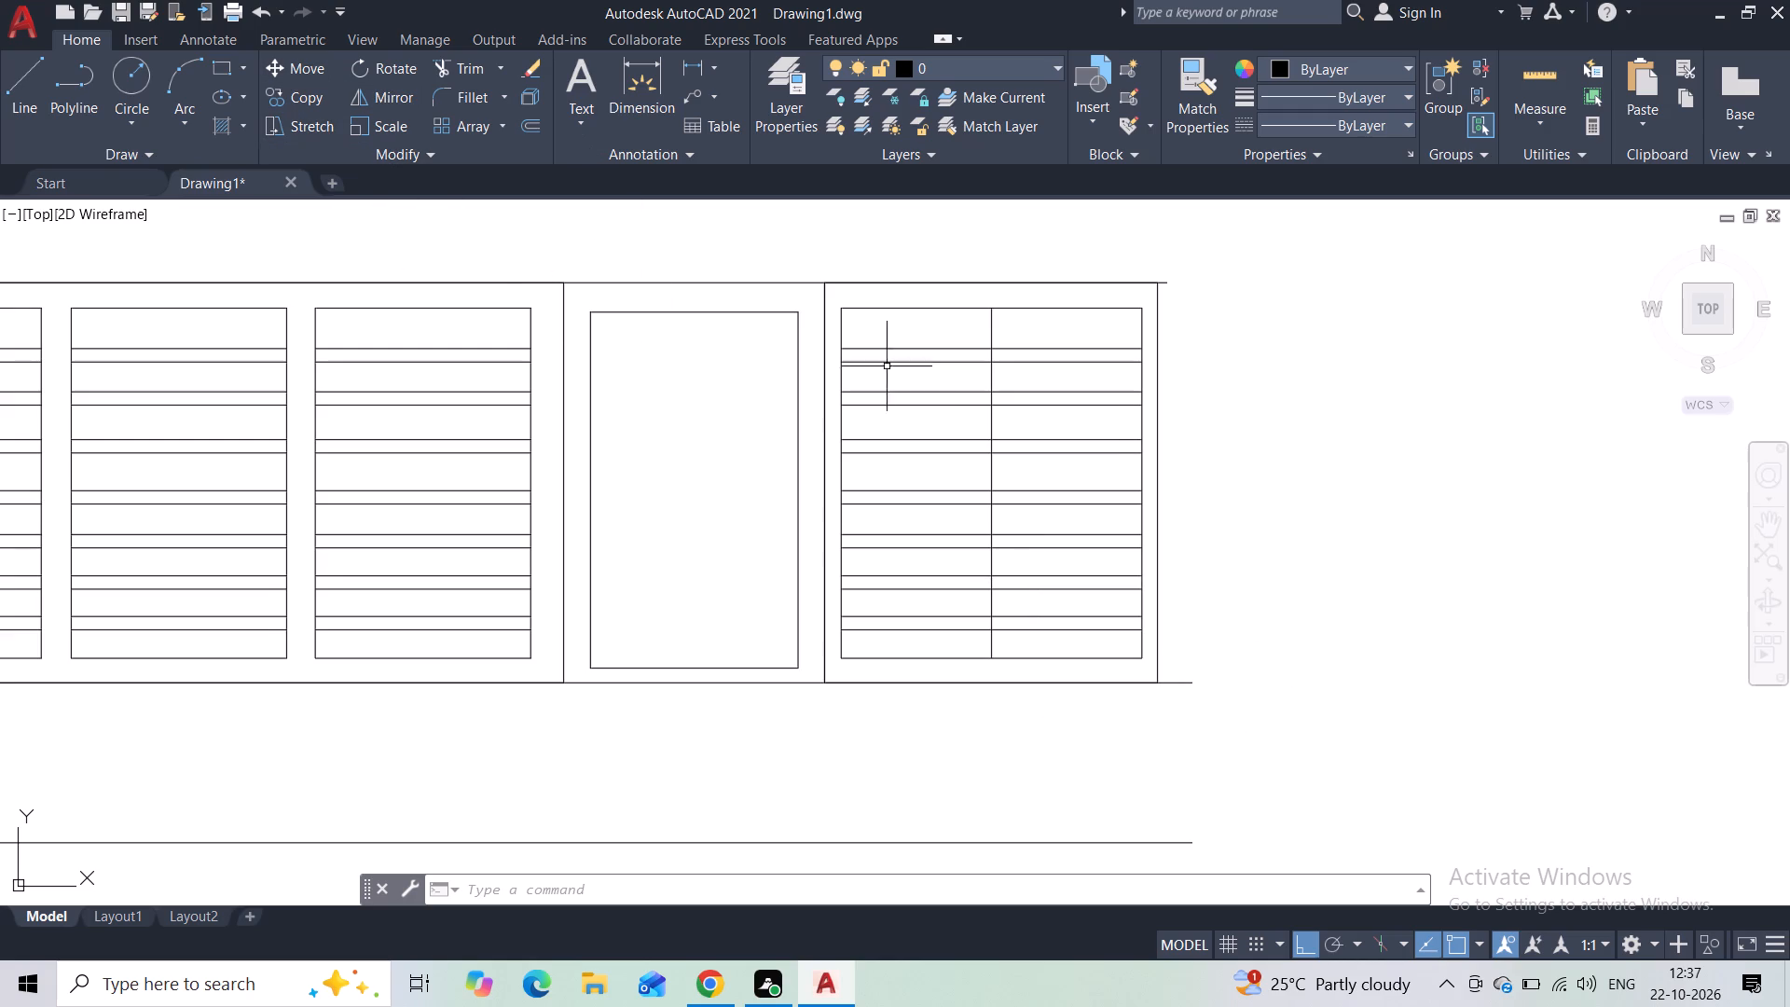
Join the two vertical centre segments in the wide louvered panel into a single line.
left_click(992, 373)
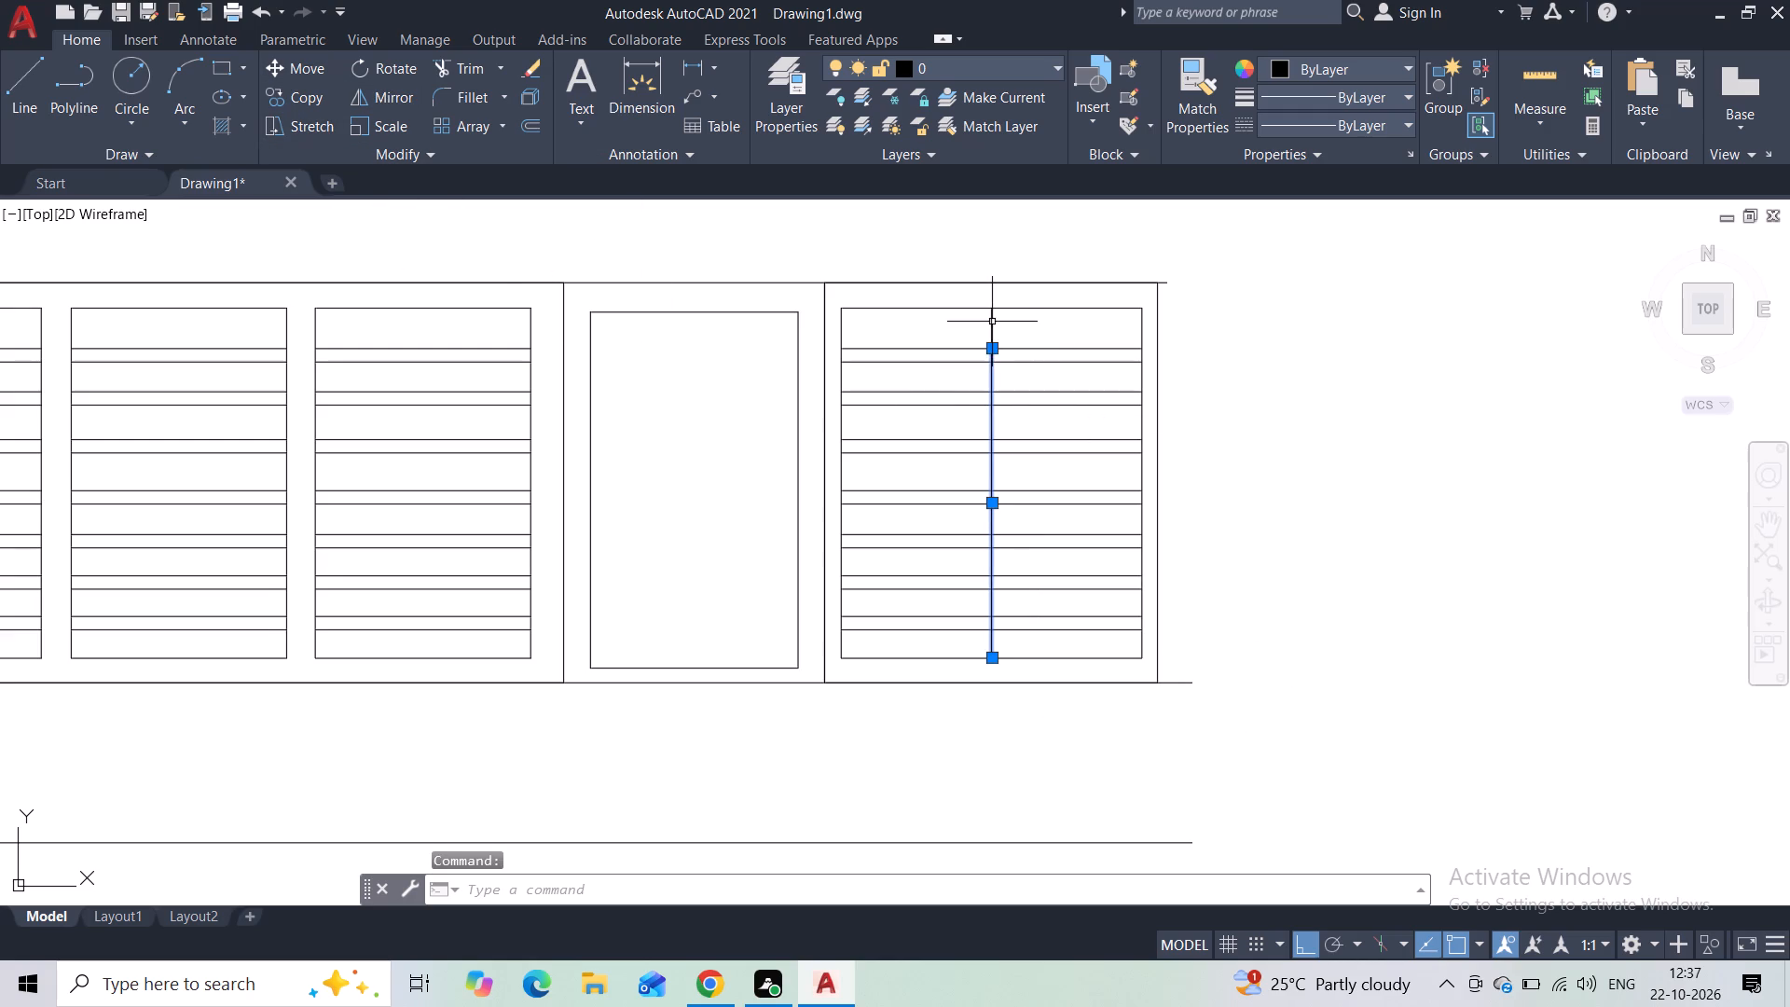
left_click(992, 322)
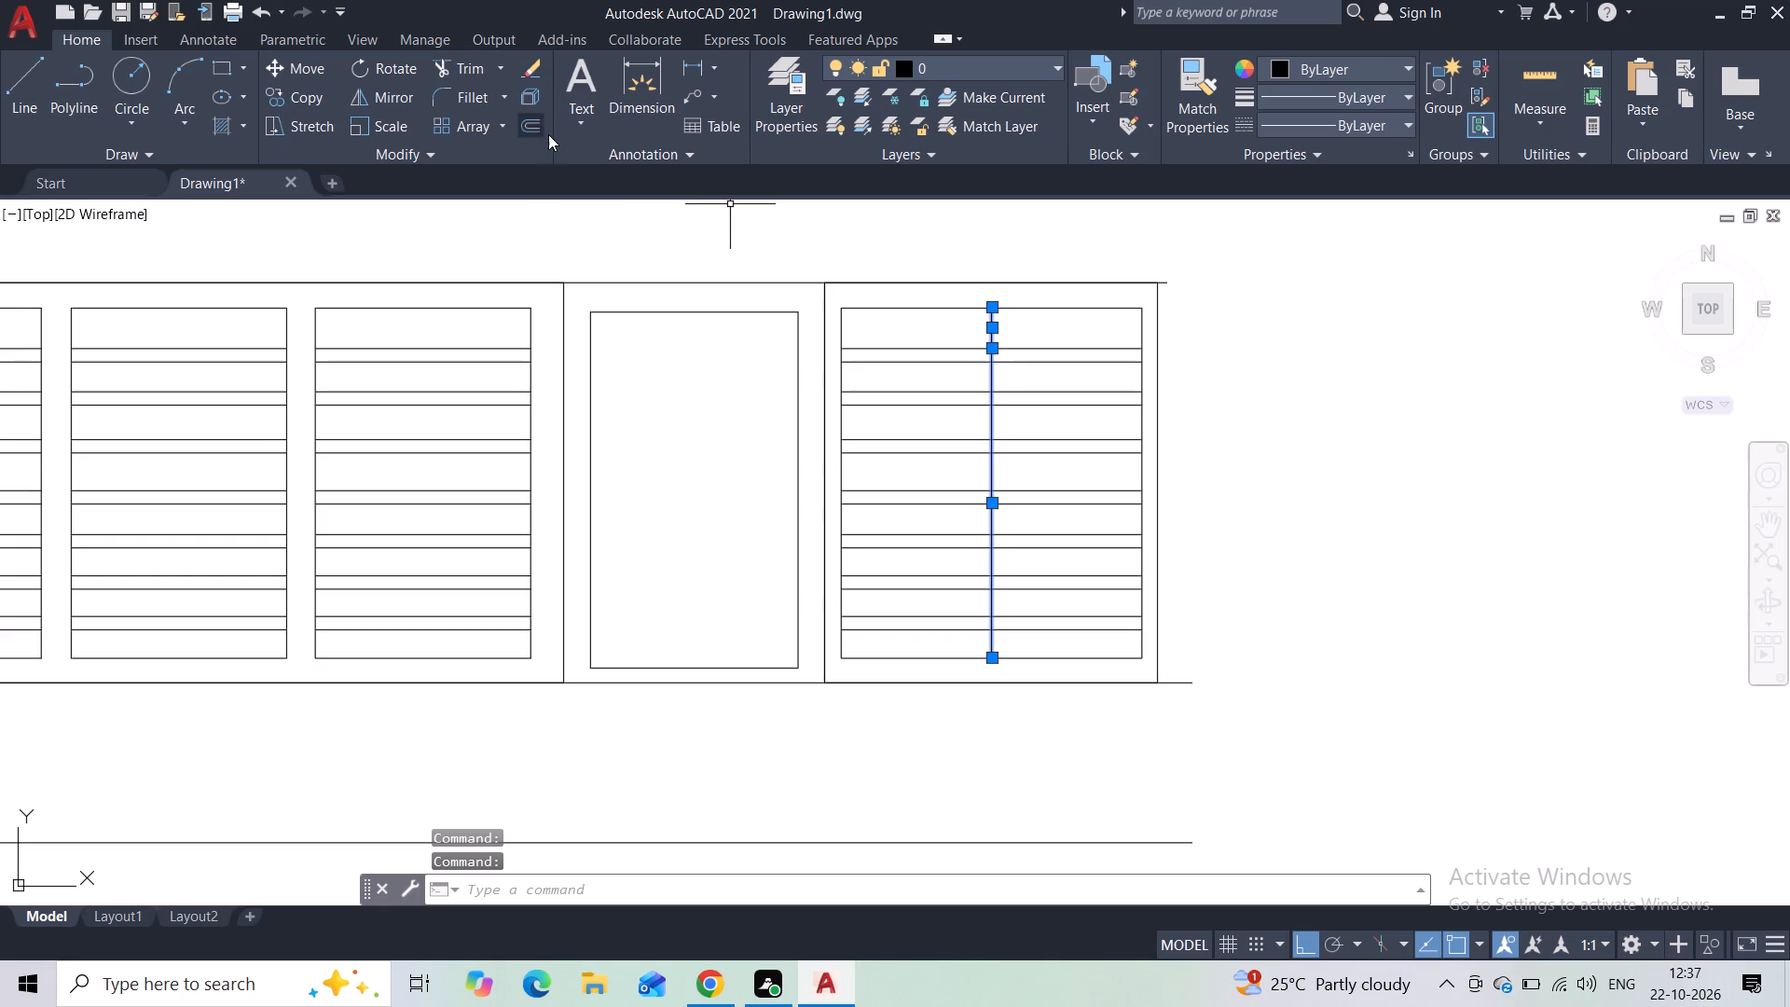
key("j")
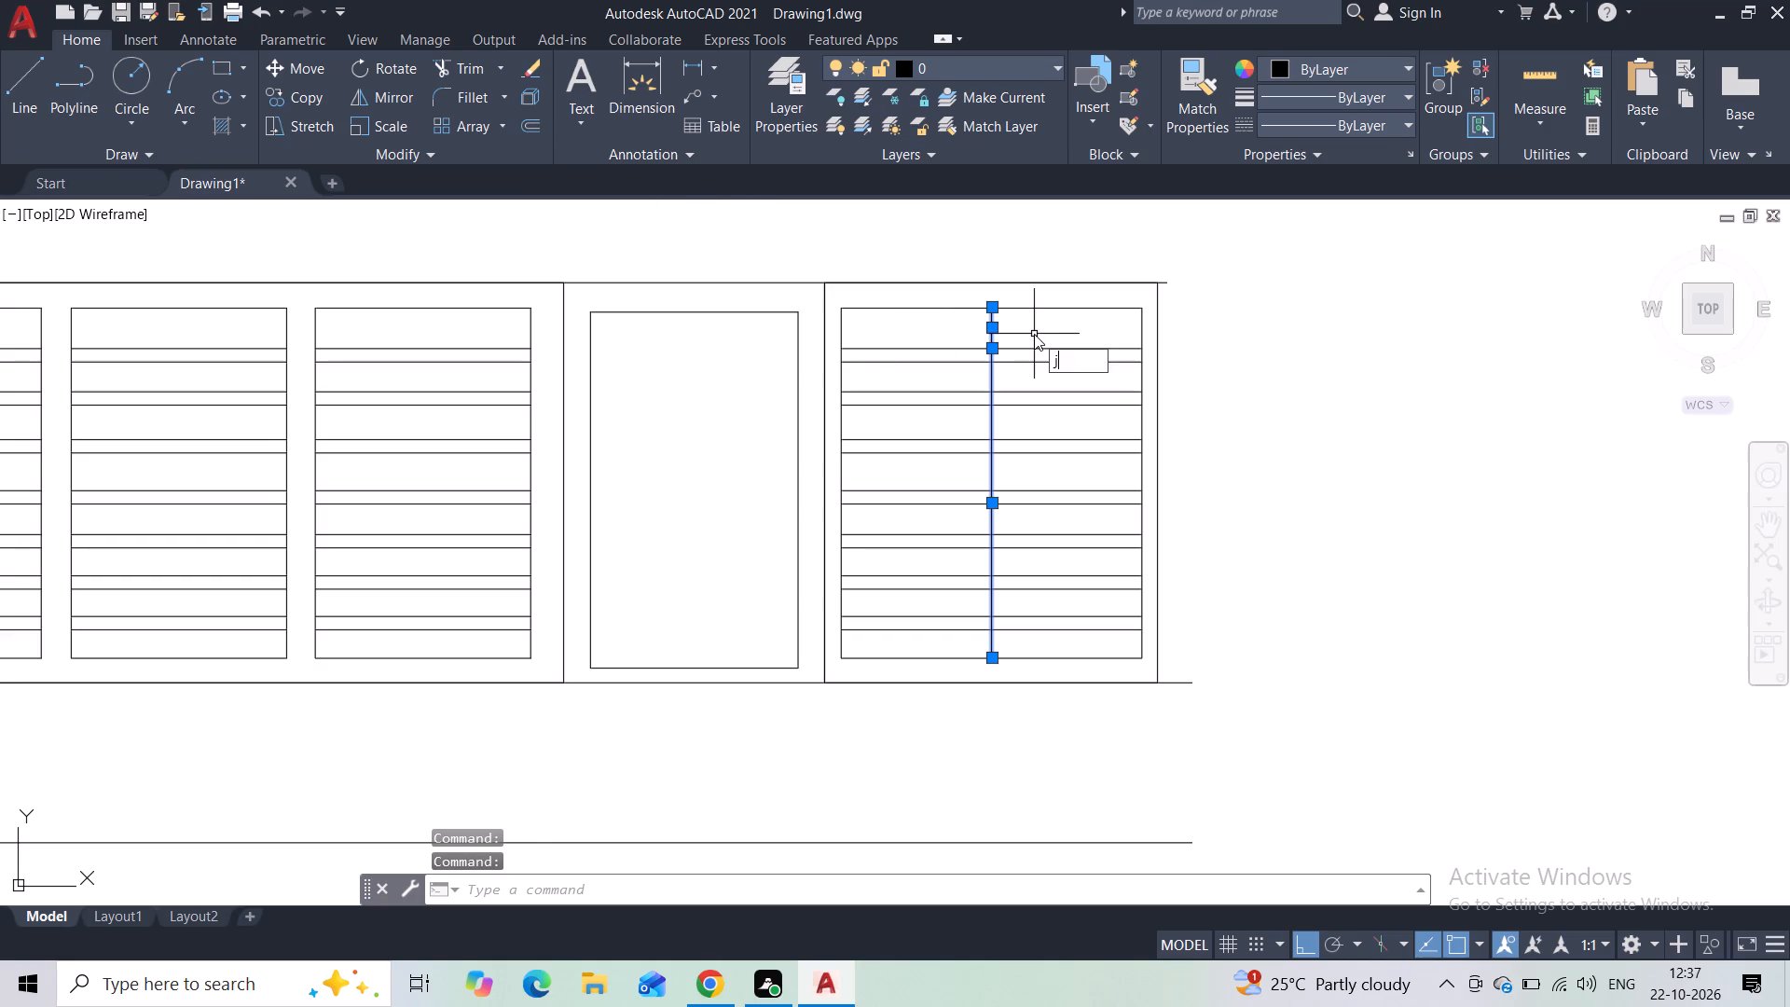
key("Return")
Offset the wide louvered panel's vertical centre line by 1" to both sides.
left_click(1017, 332)
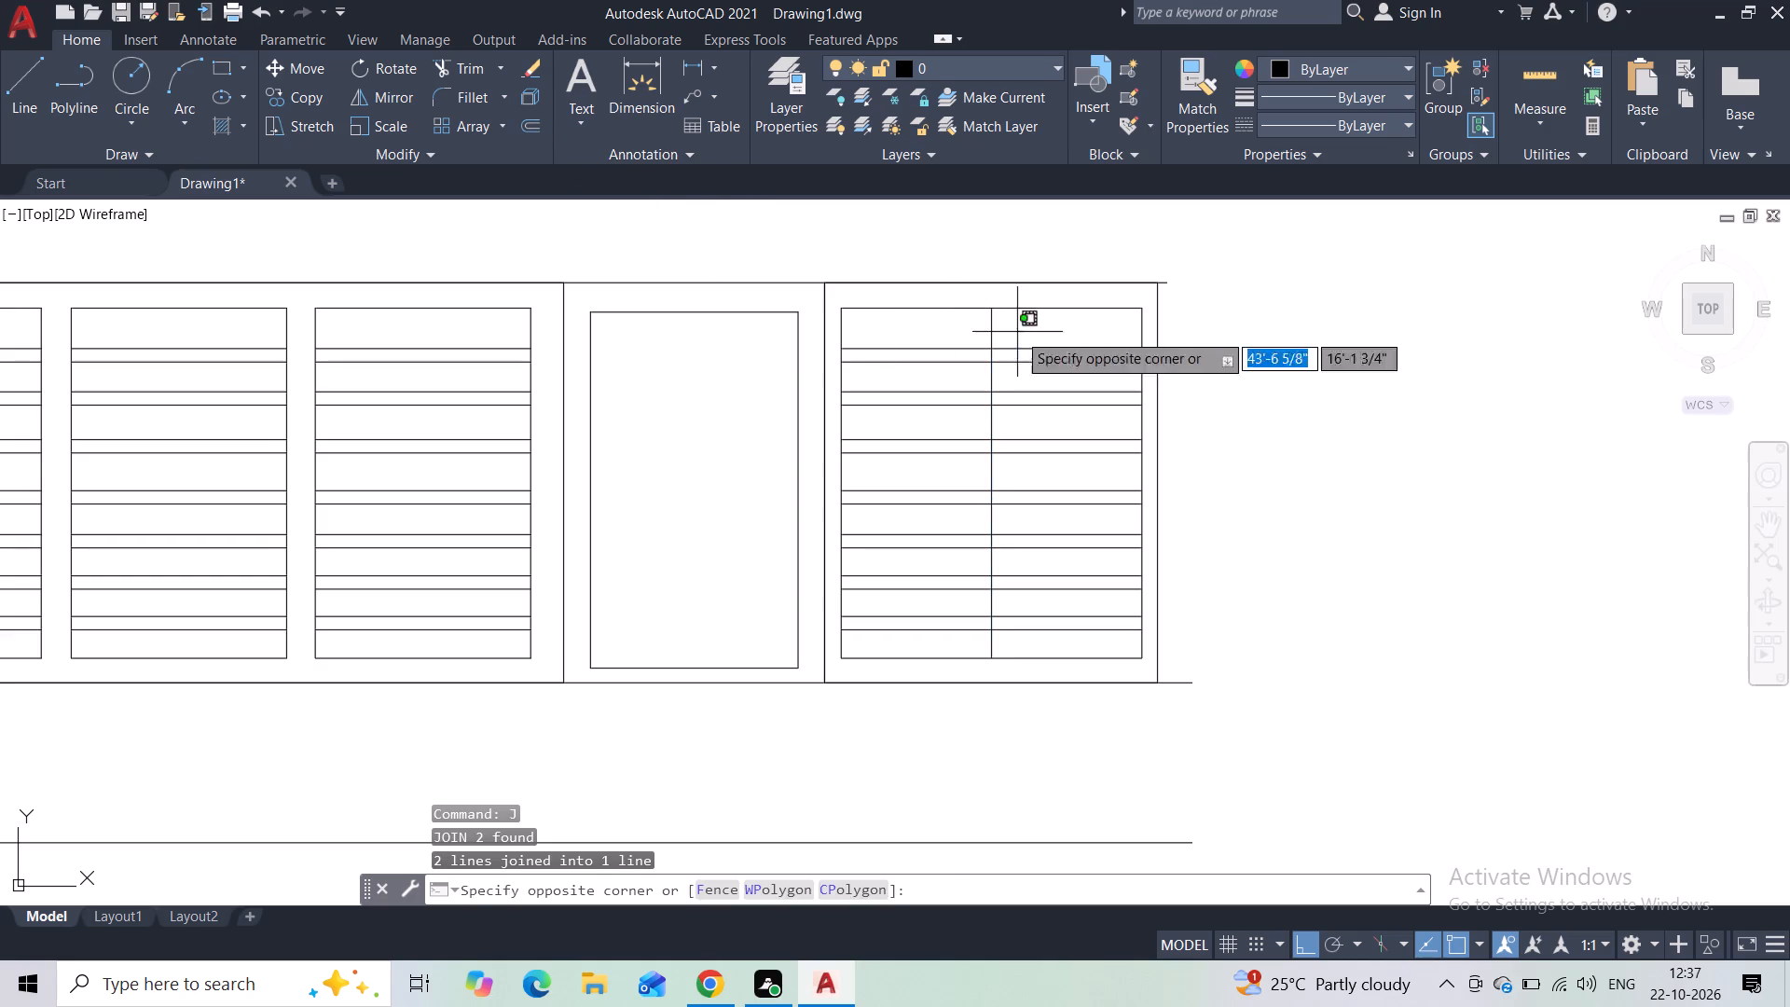
left_click(954, 324)
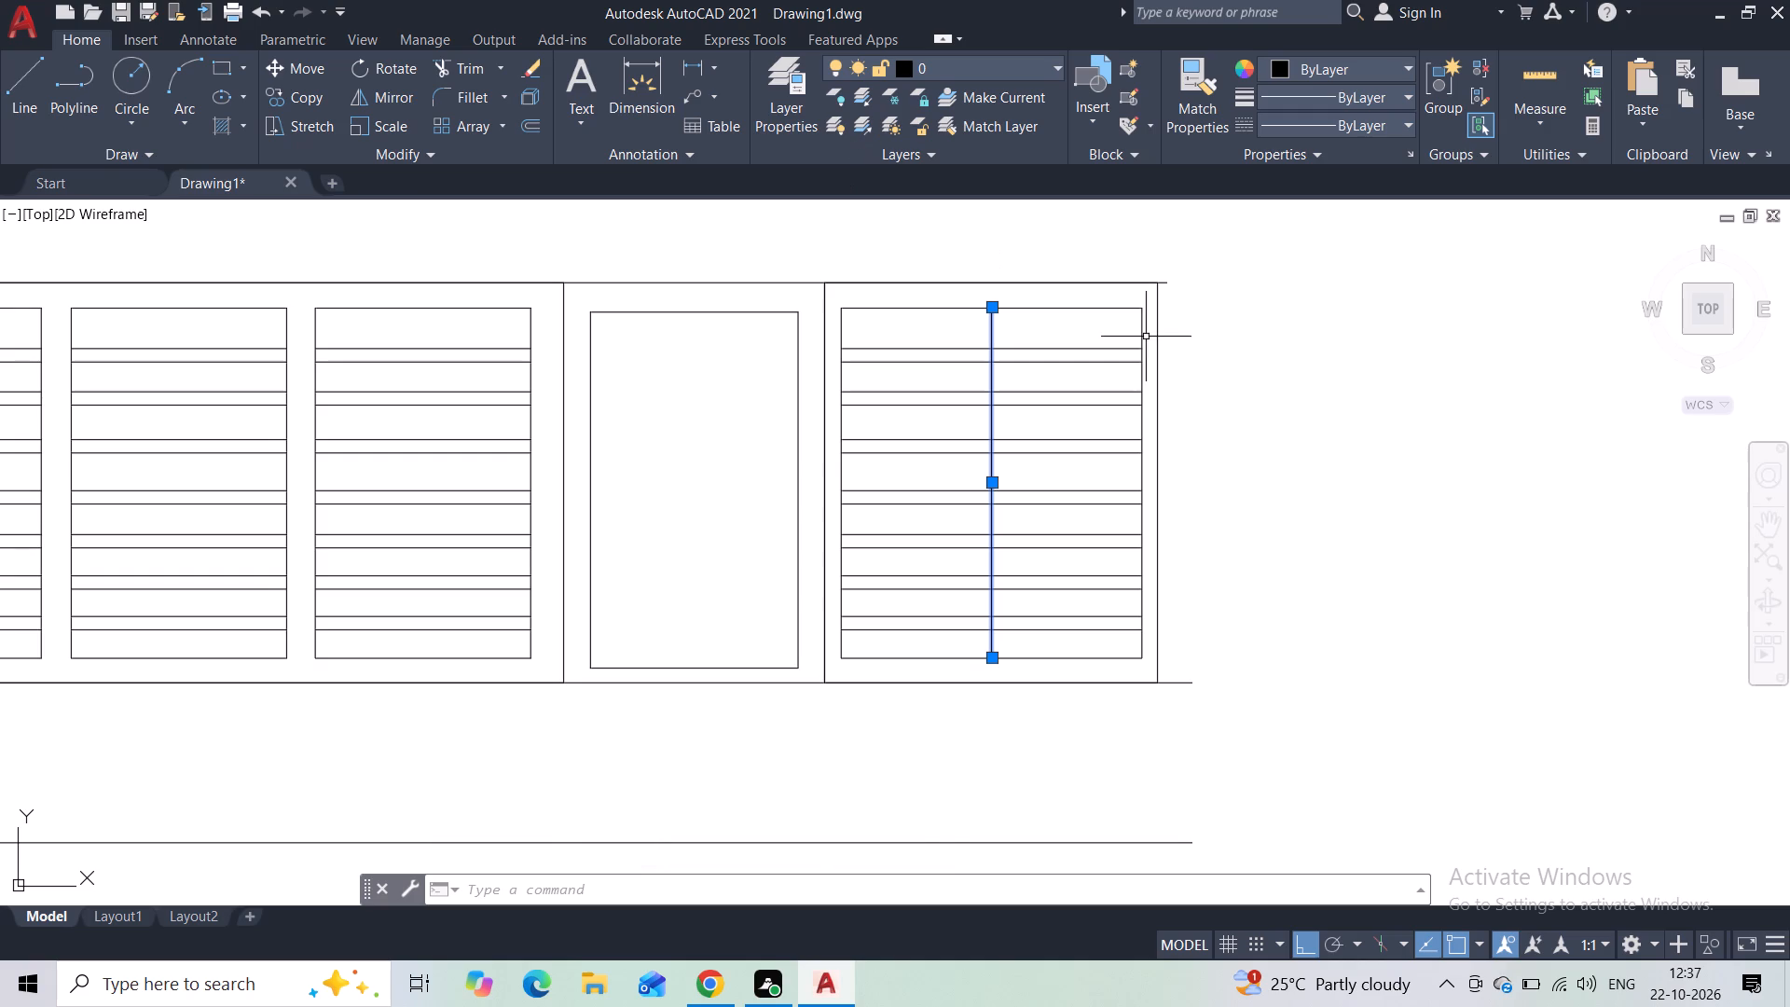
left_click(538, 125)
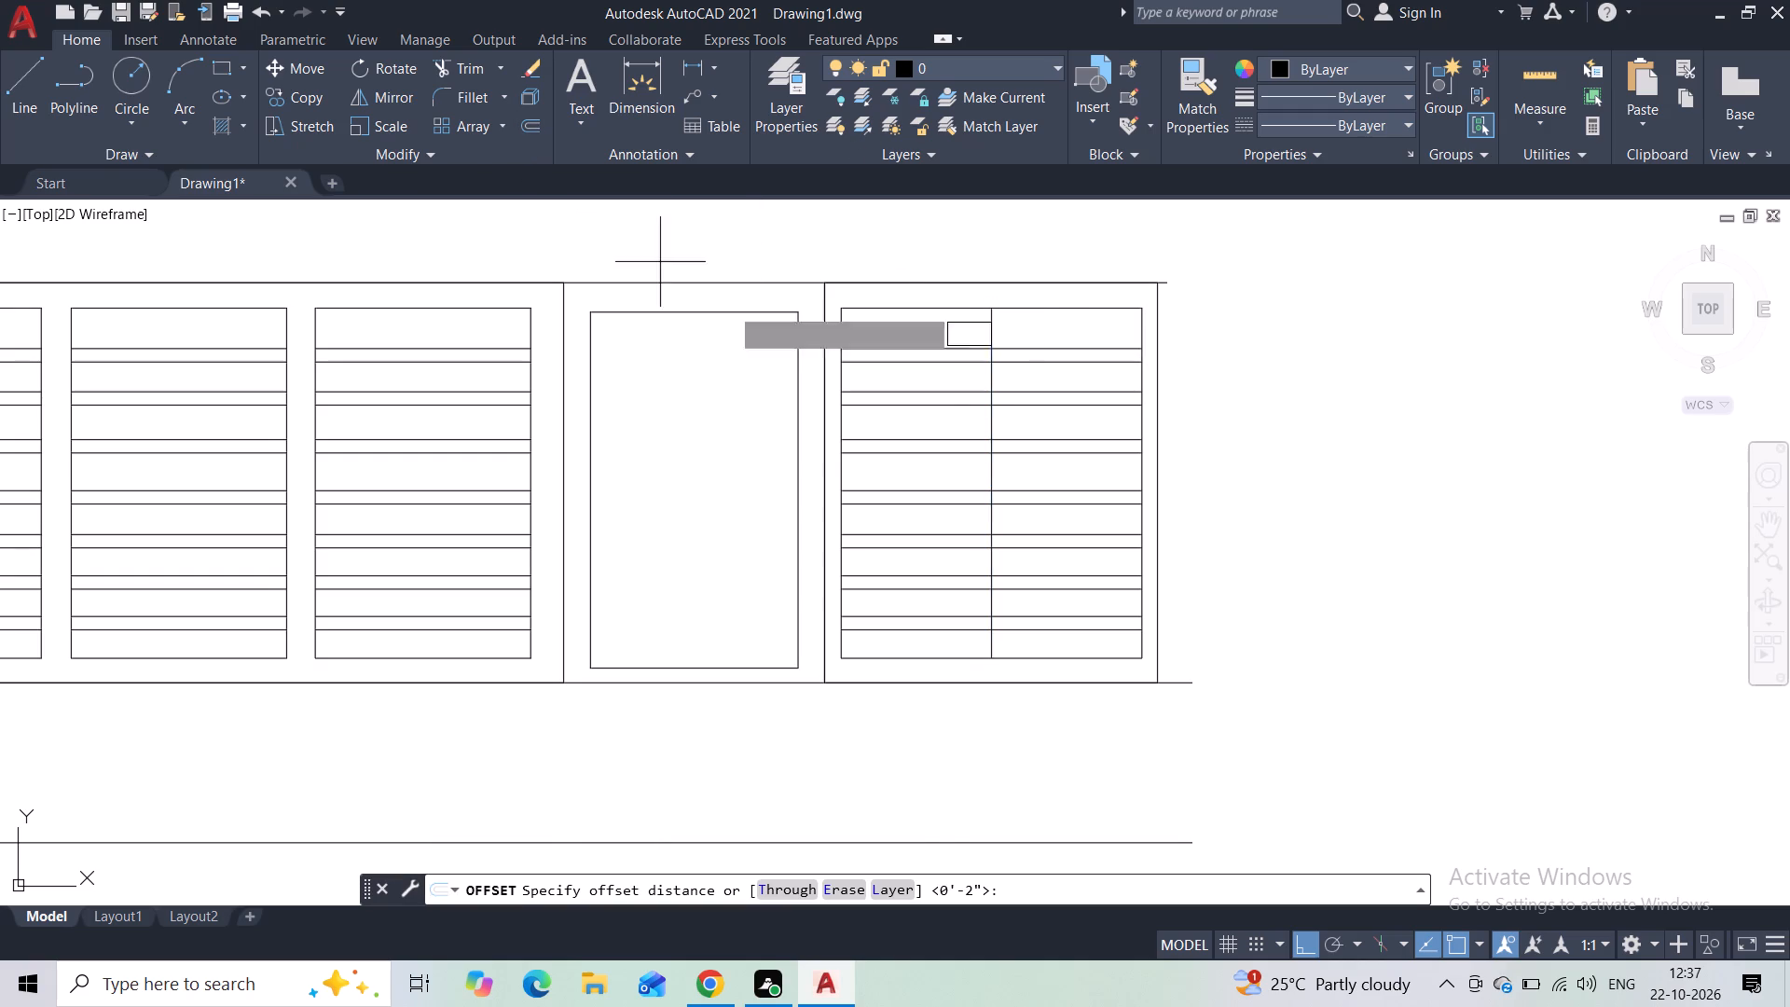
key("1")
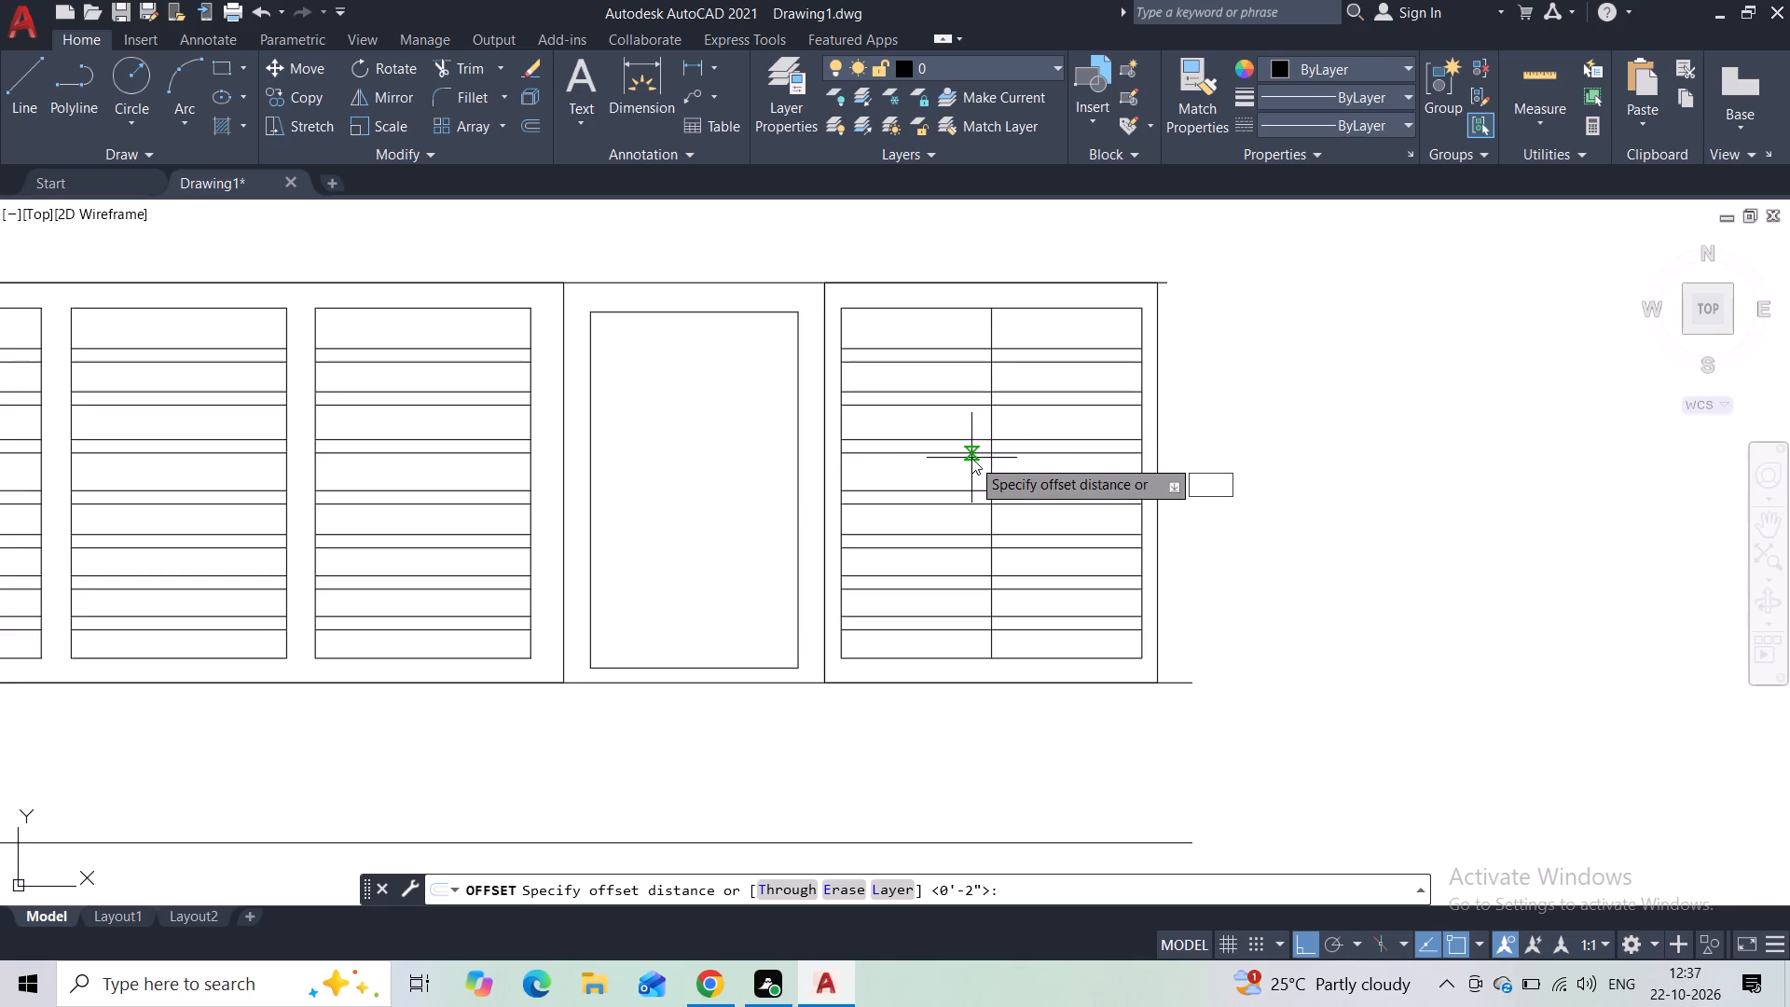
key("shift+quotedbl")
key("Return")
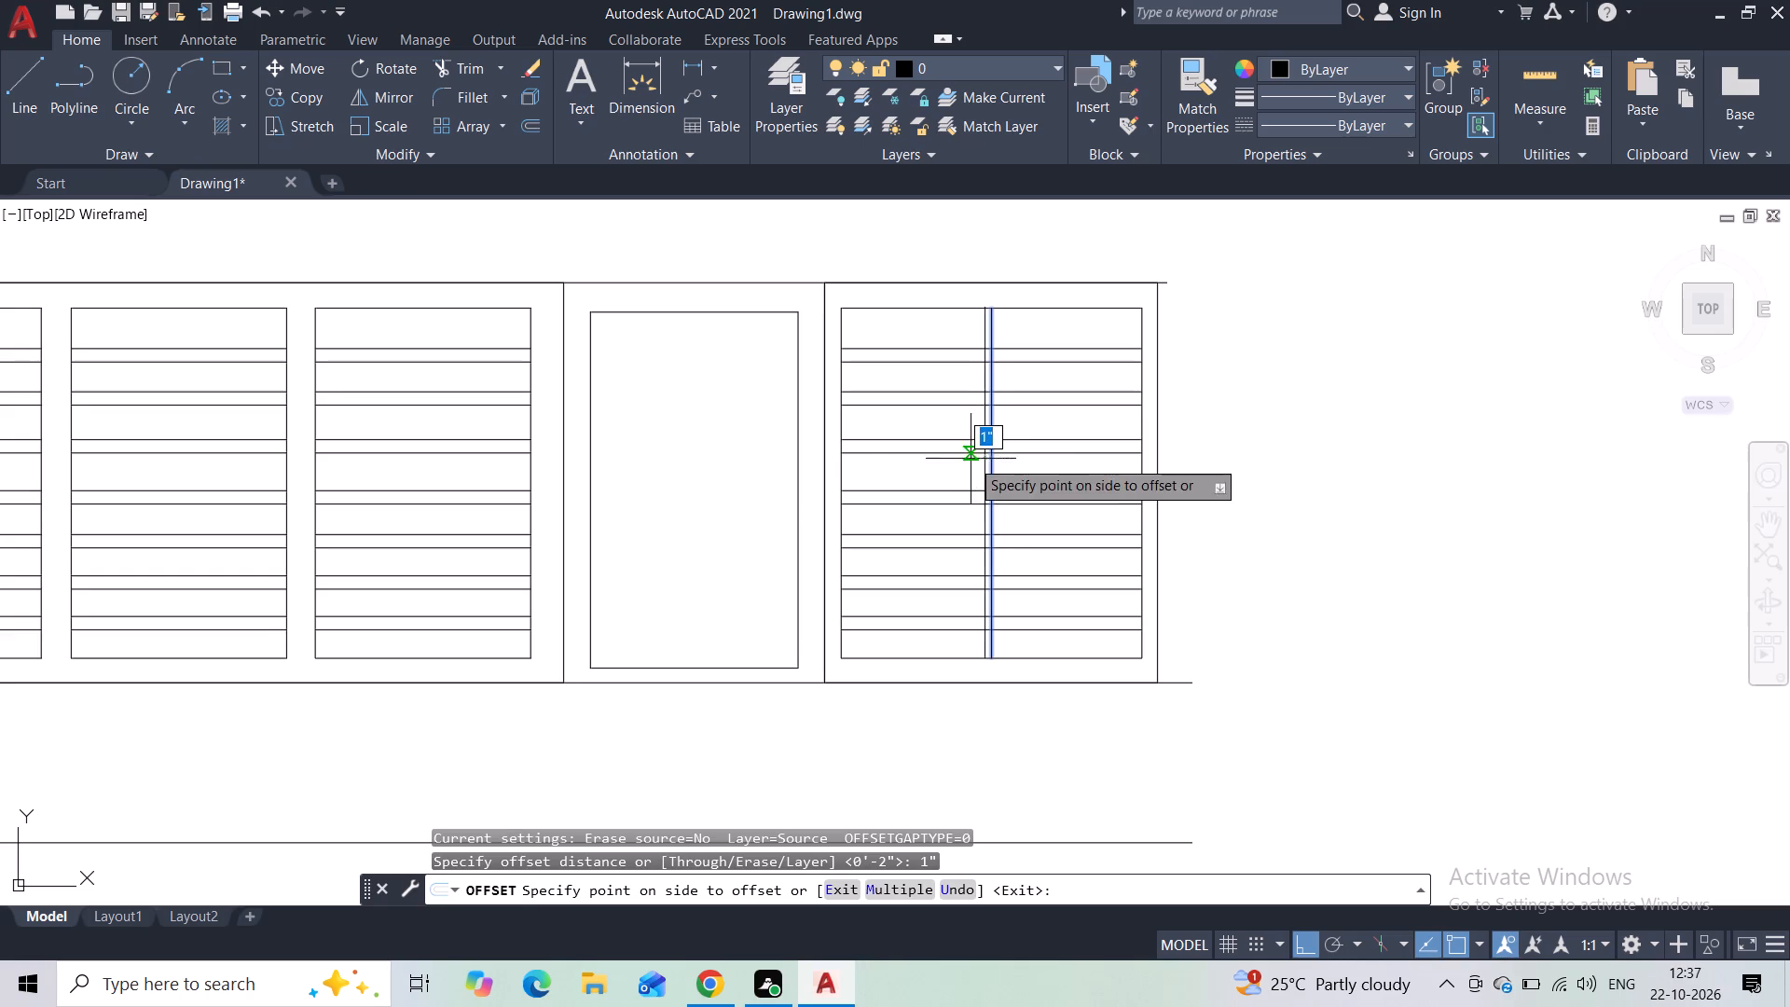
left_click(926, 420)
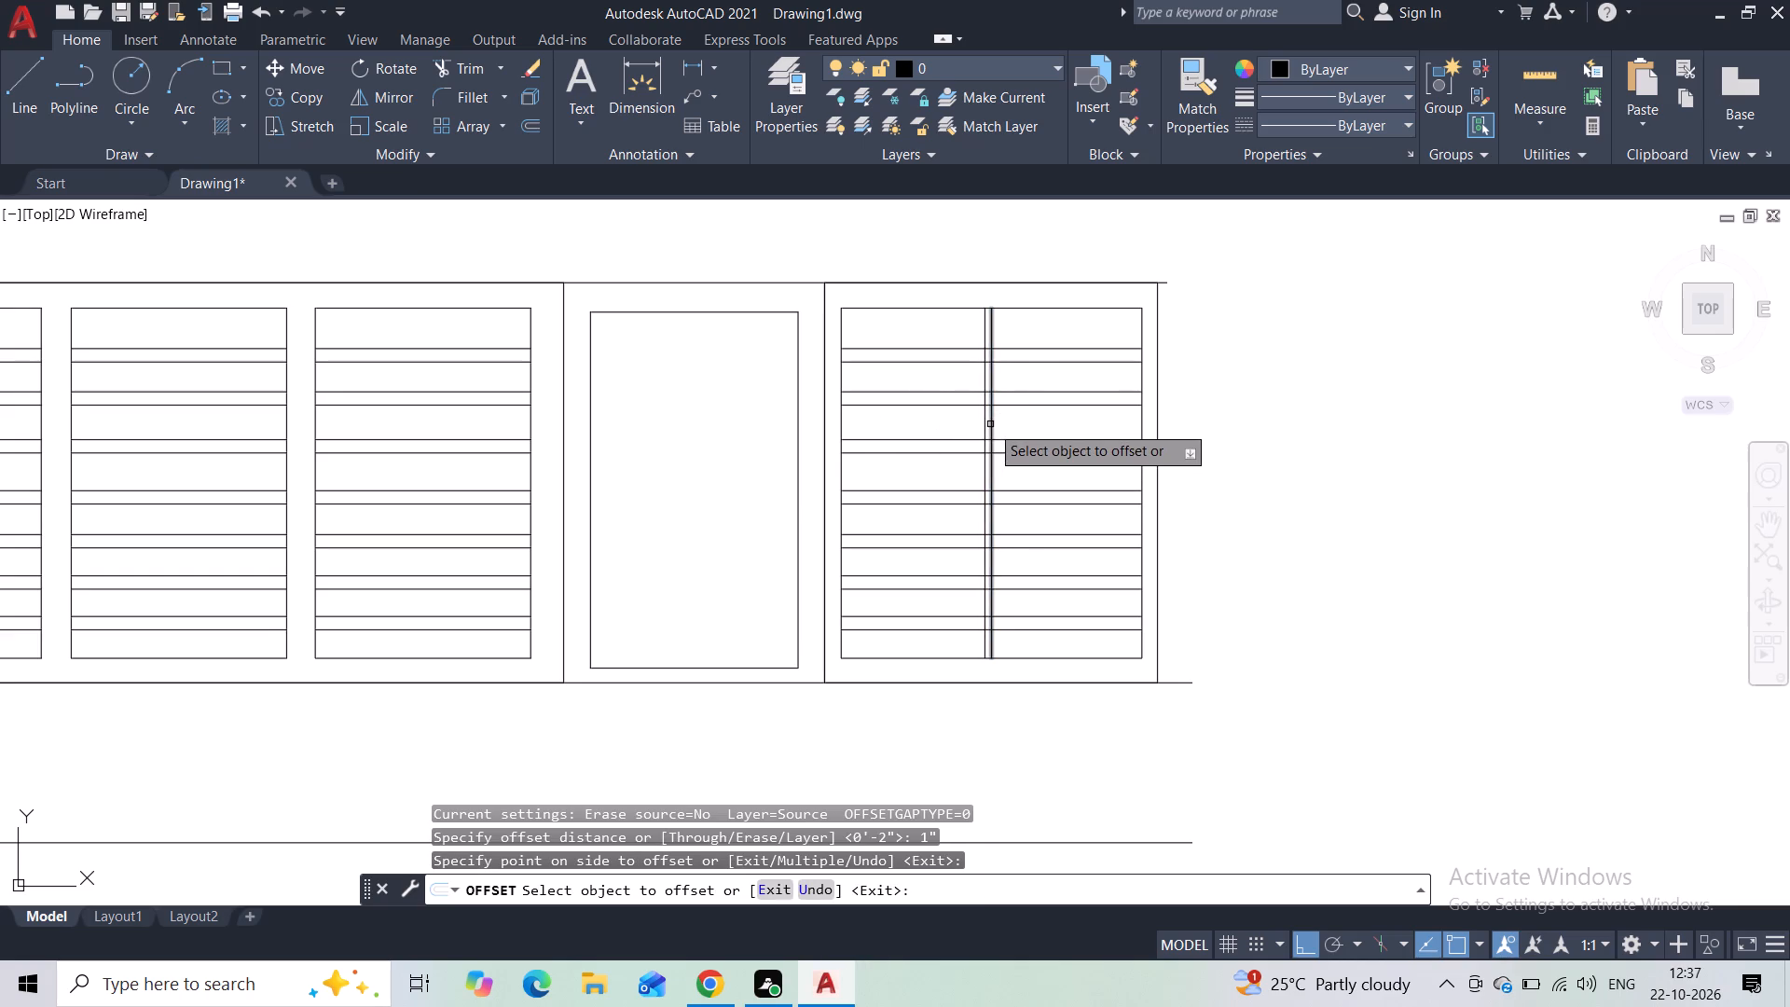
left_click(990, 424)
left_click(1016, 424)
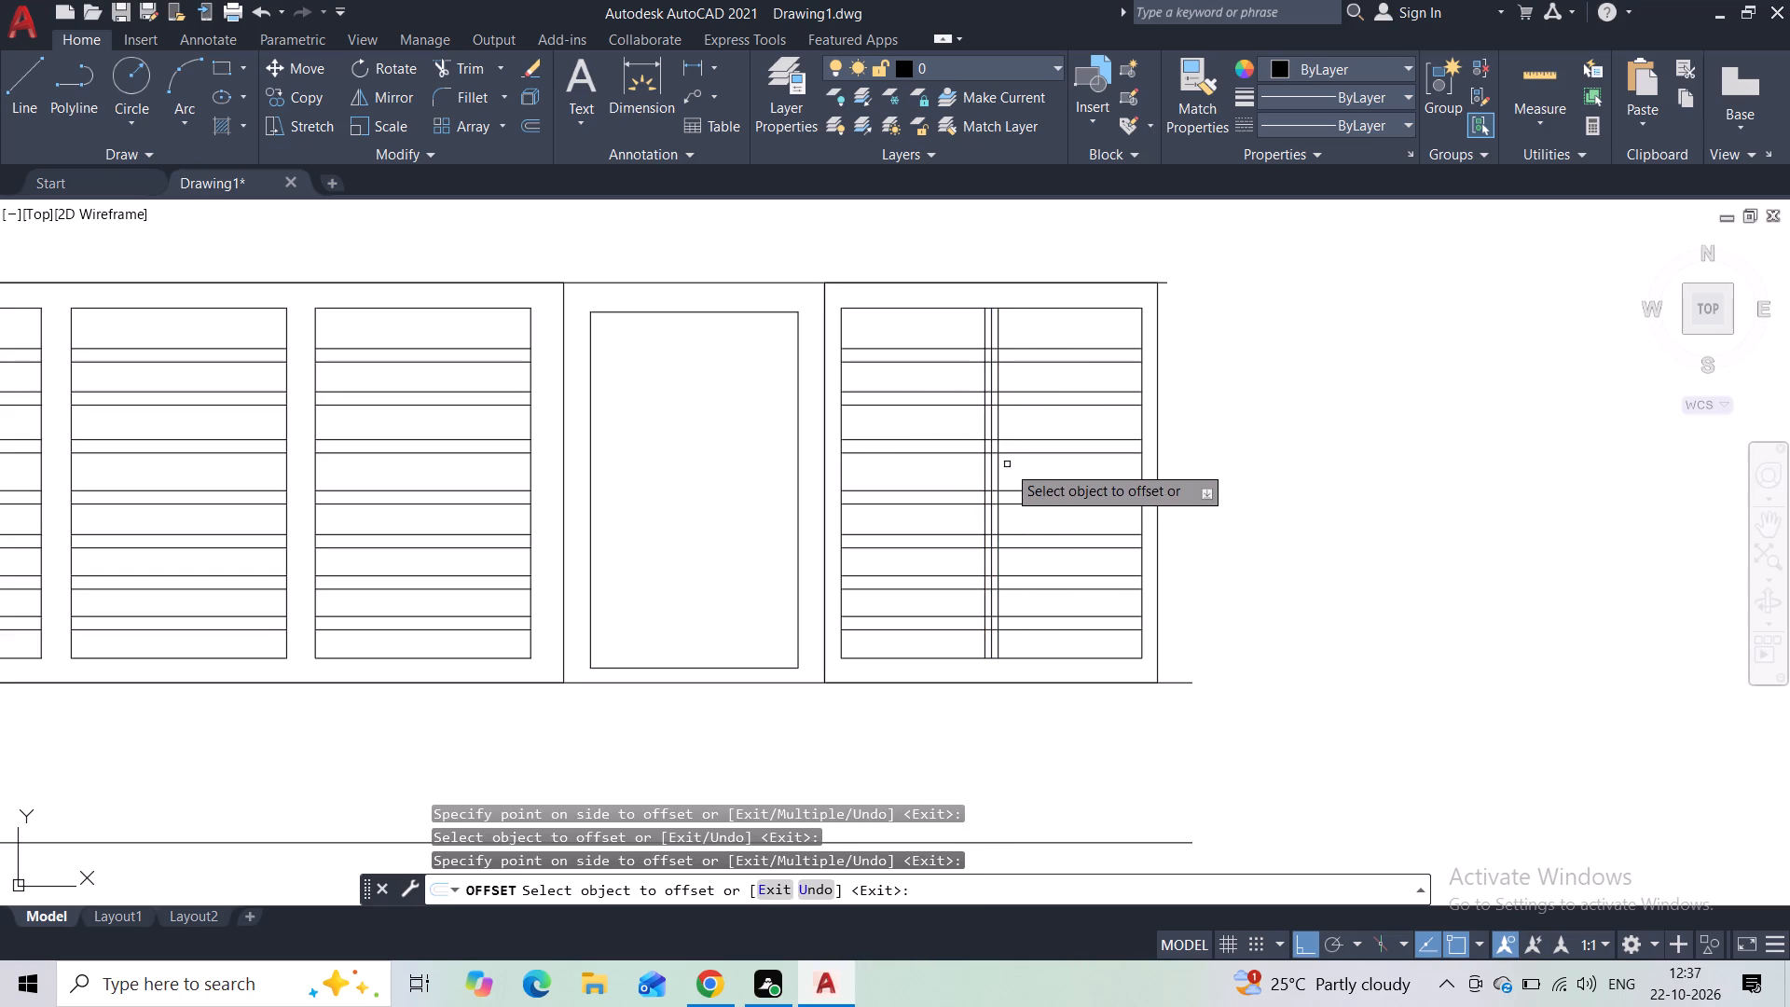
key("Escape")
Delete the original centre line between the two offset lines in the wide louvered panel.
scroll(996, 420, "up", 2)
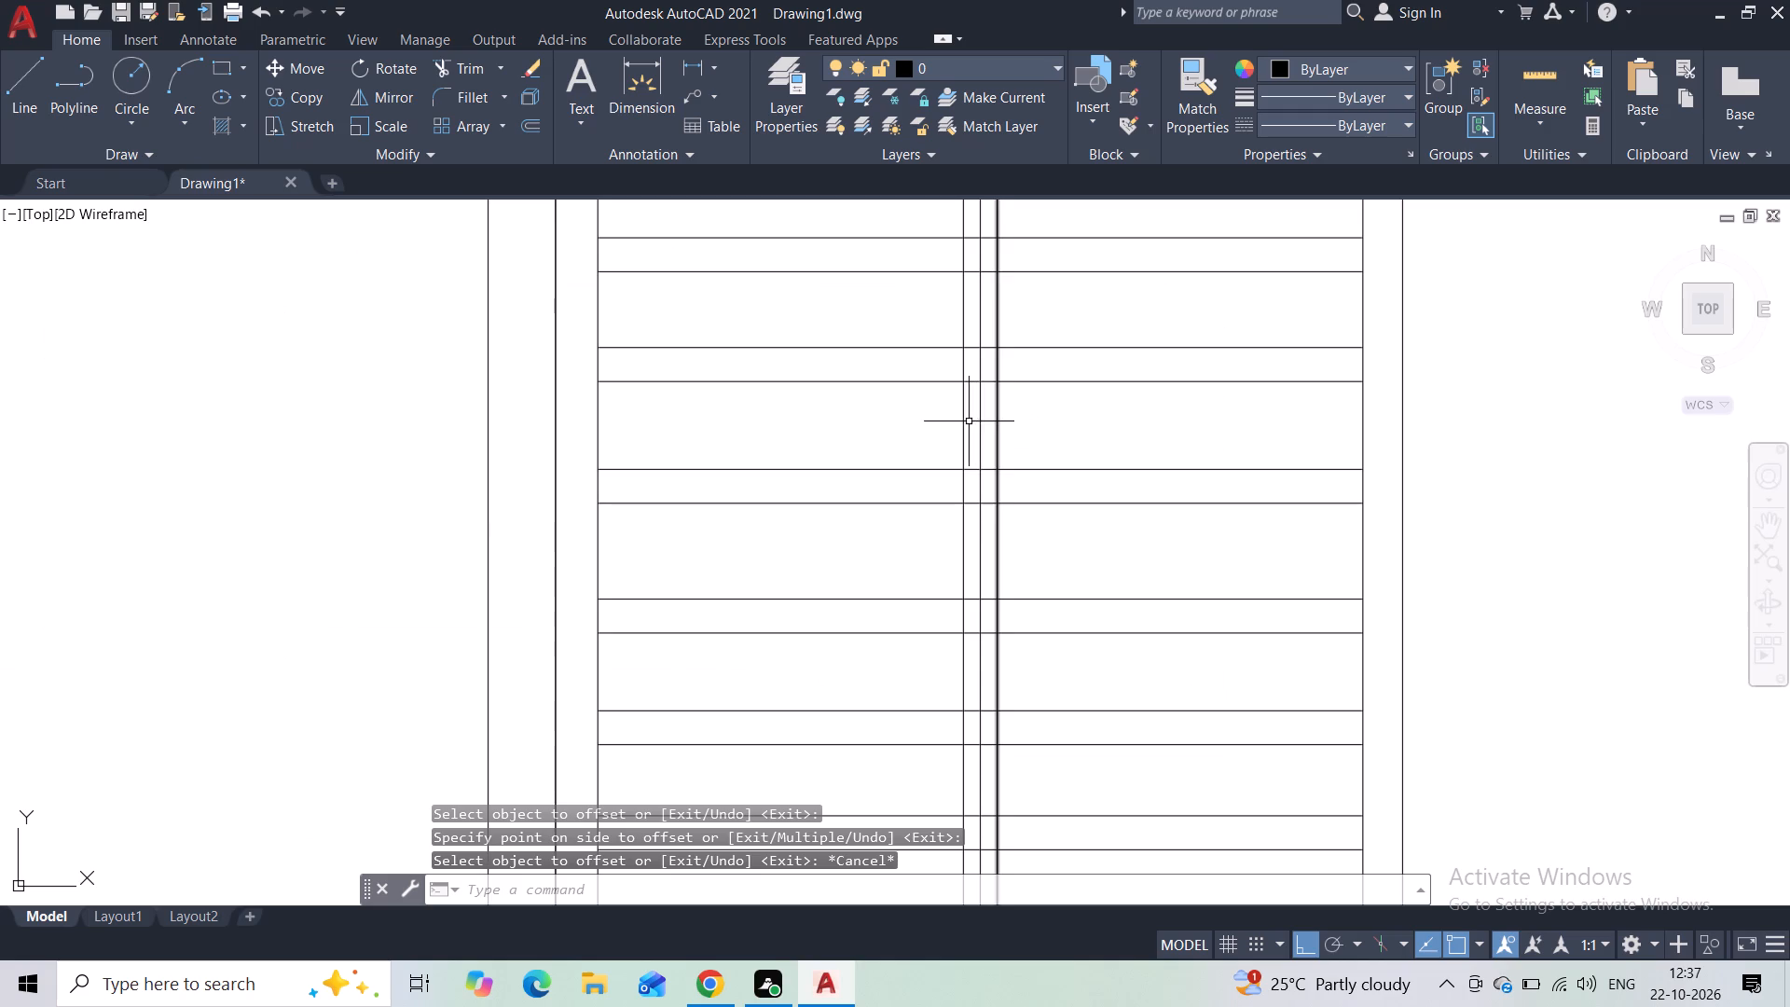
left_click(981, 438)
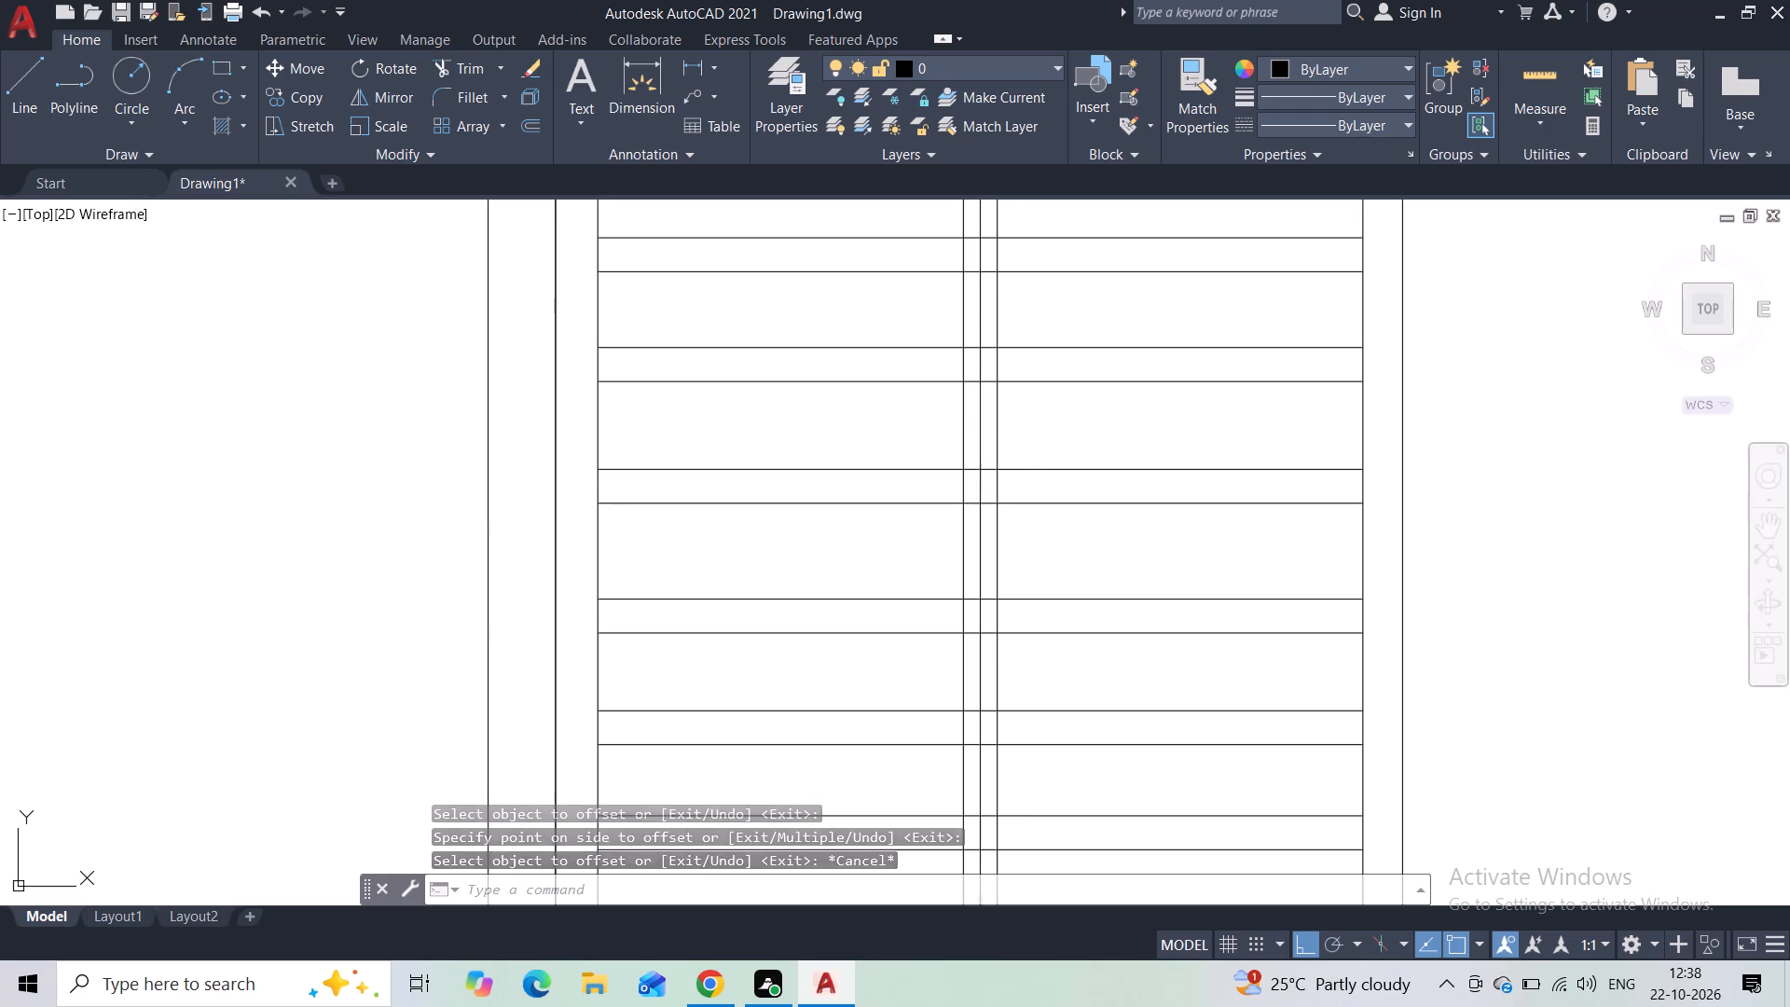
key("Delete")
scroll(1032, 483, "down", 2)
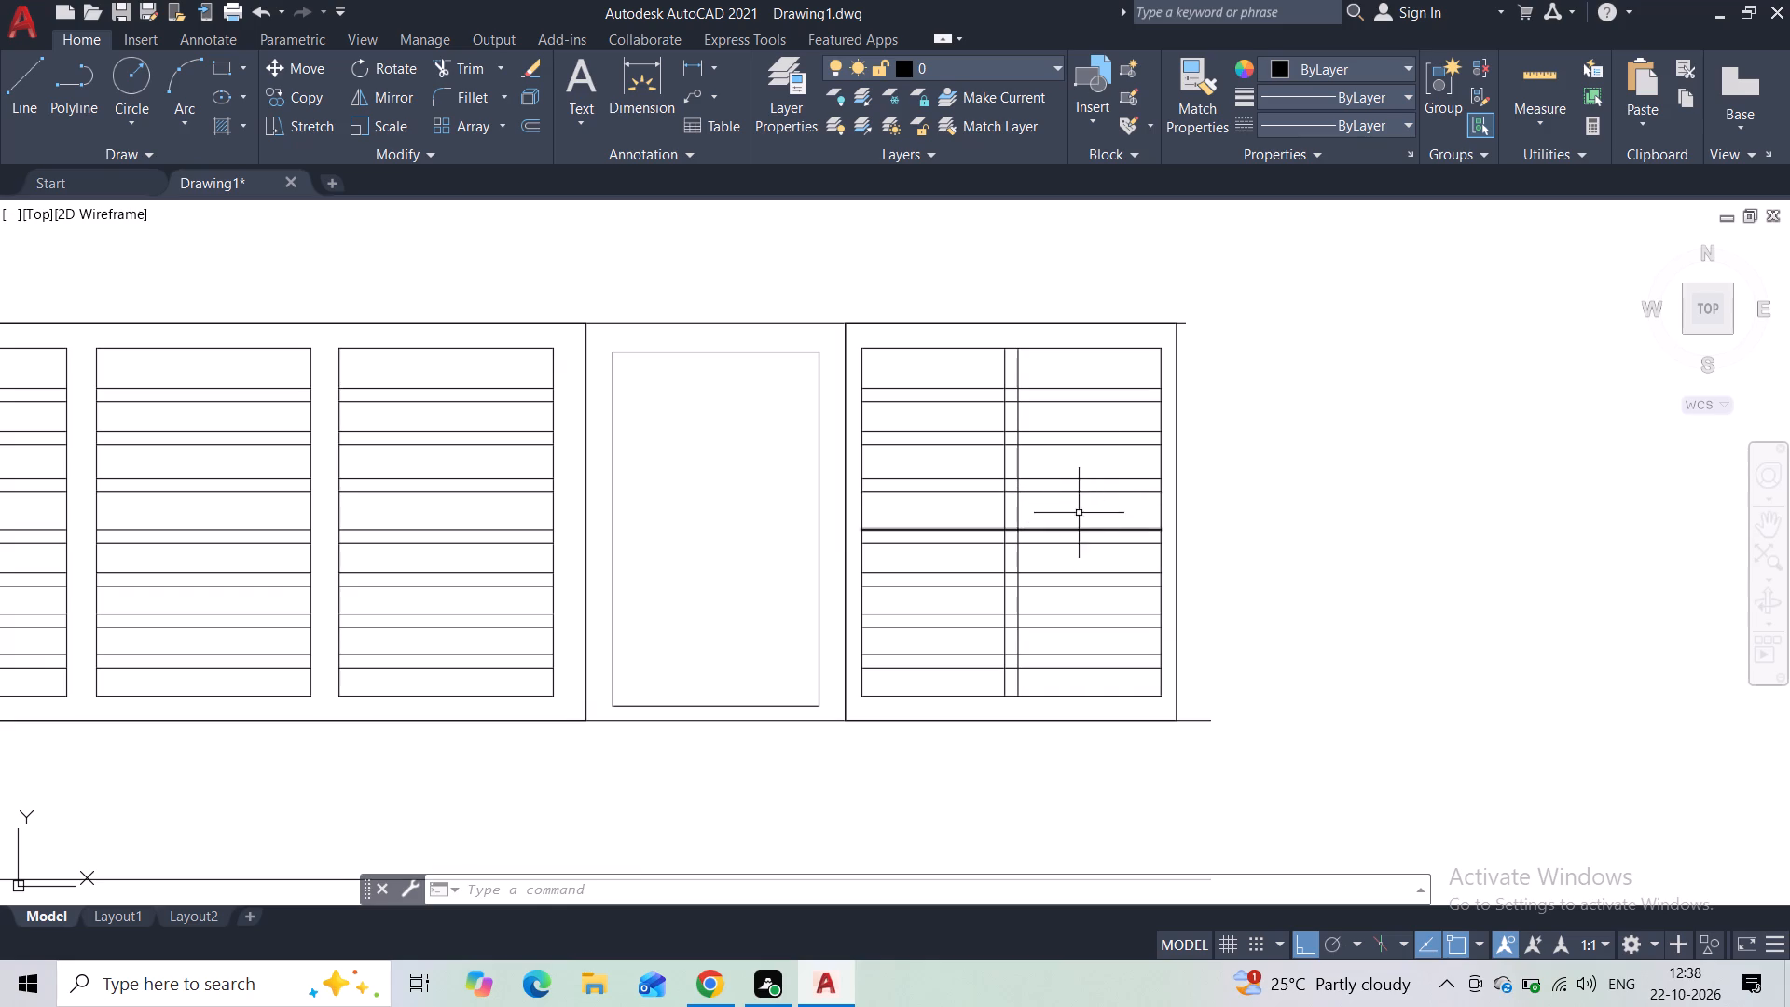
key("Escape")
Draw a rectangle about 6'-7" wide and 7'-10" high, from below the upper double band down across the first three louvered panels.
scroll(1181, 463, "down", 2)
middle_click_drag(1188, 486, 1247, 633)
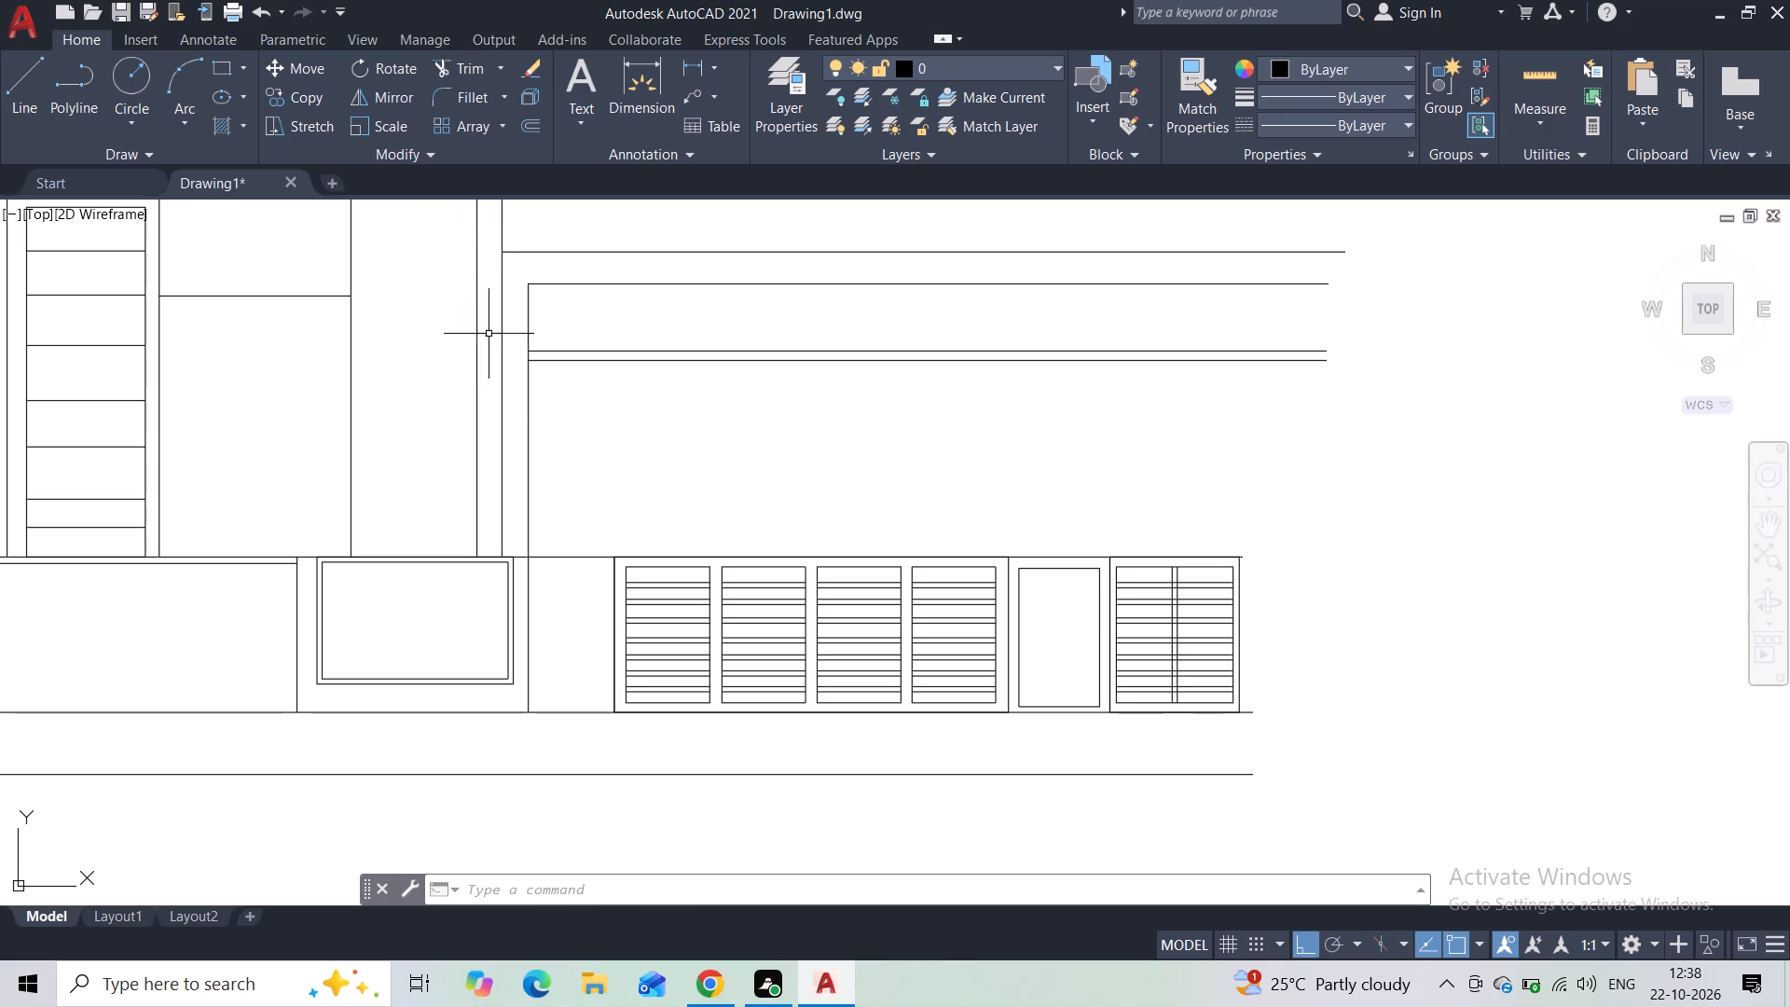
left_click(221, 76)
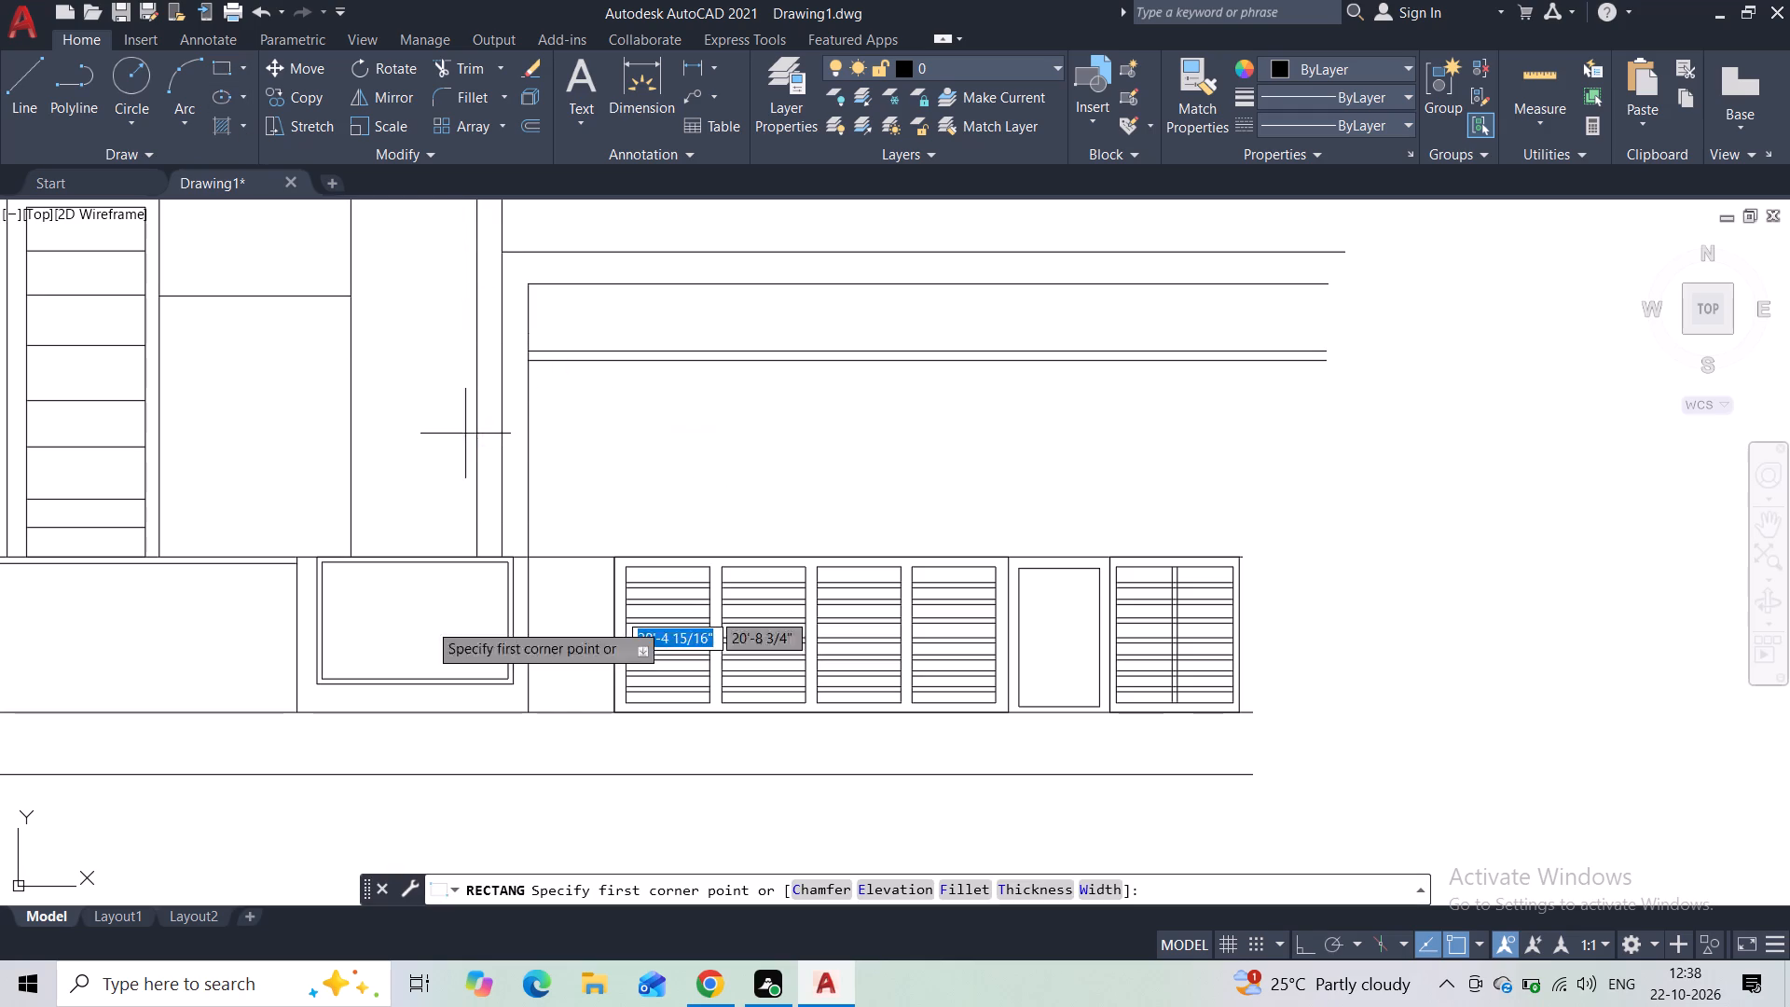
scroll(789, 497, "down", 1)
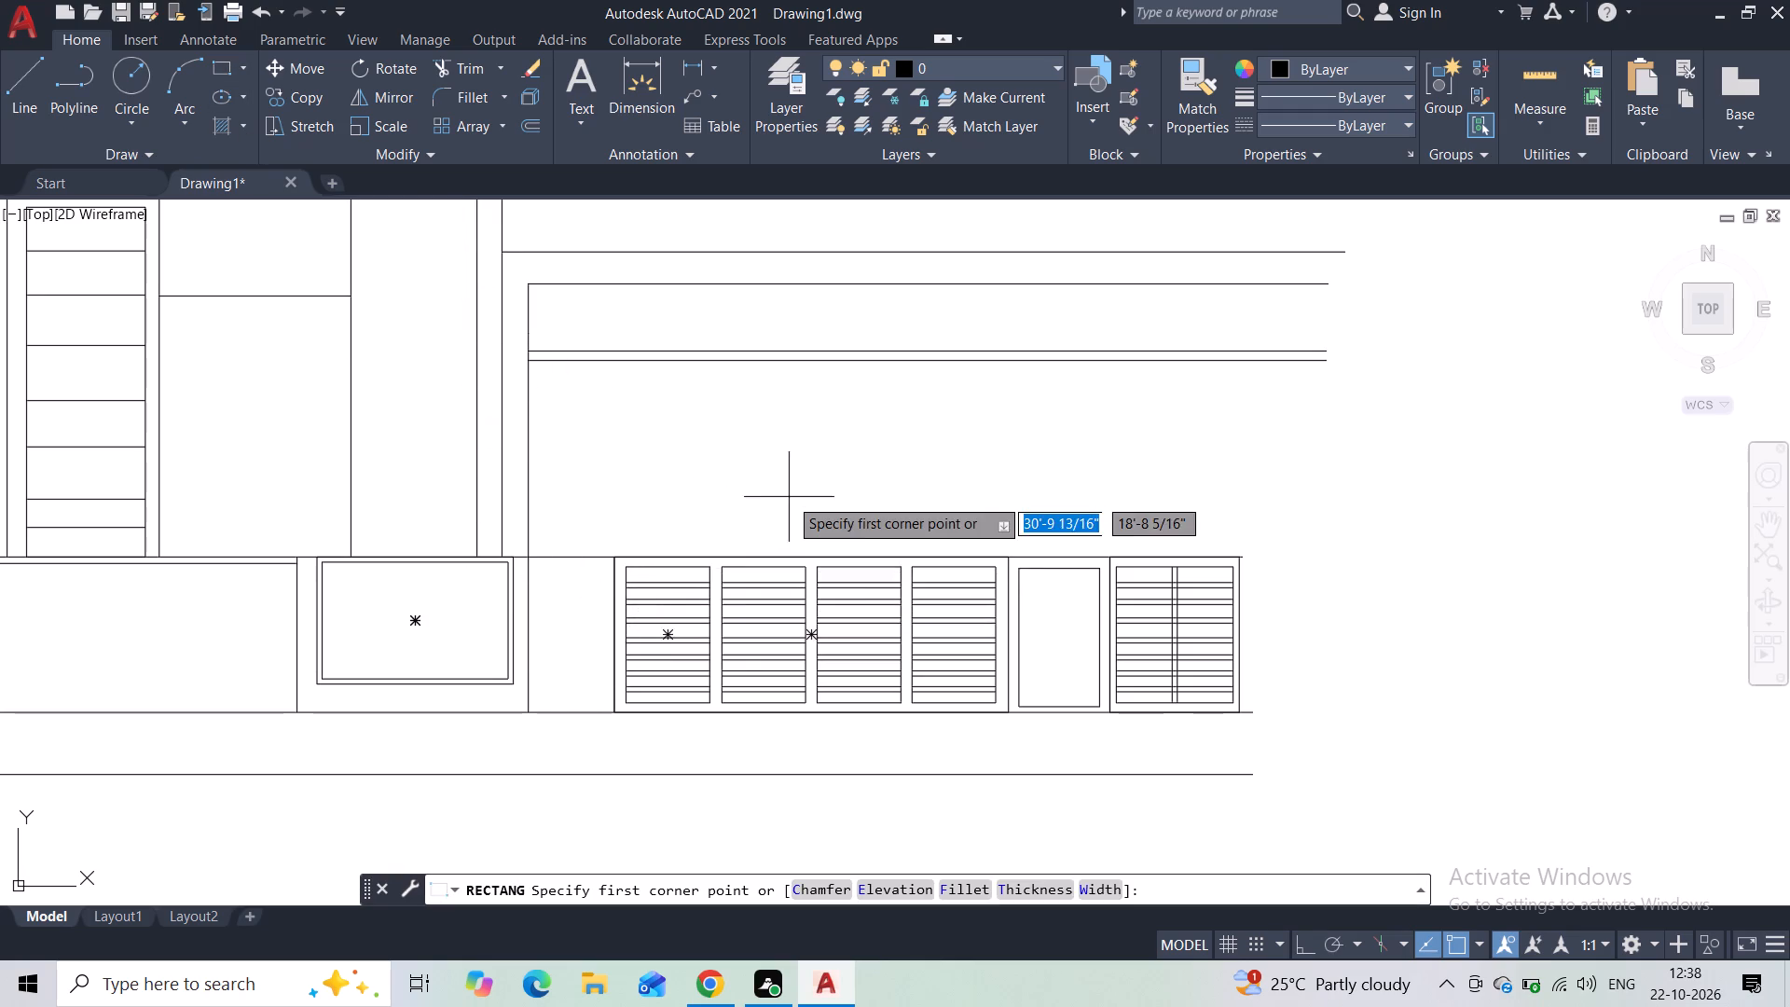
scroll(789, 497, "down", 1)
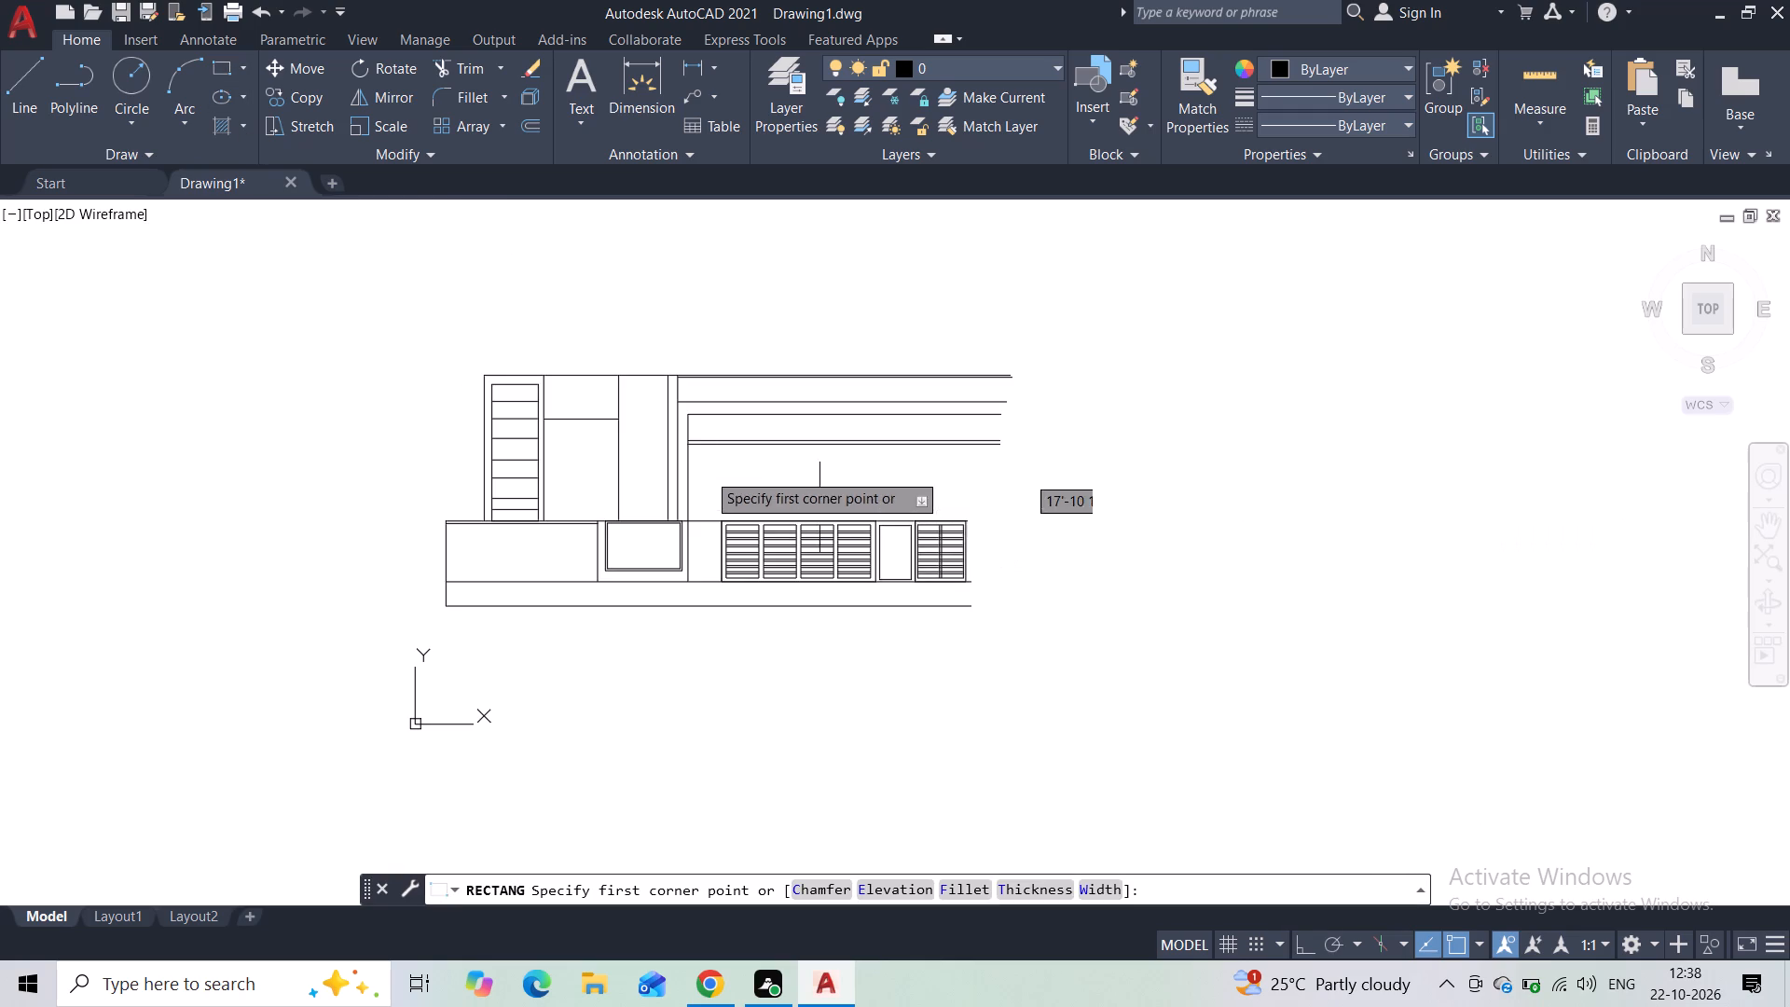
scroll(748, 476, "up", 2)
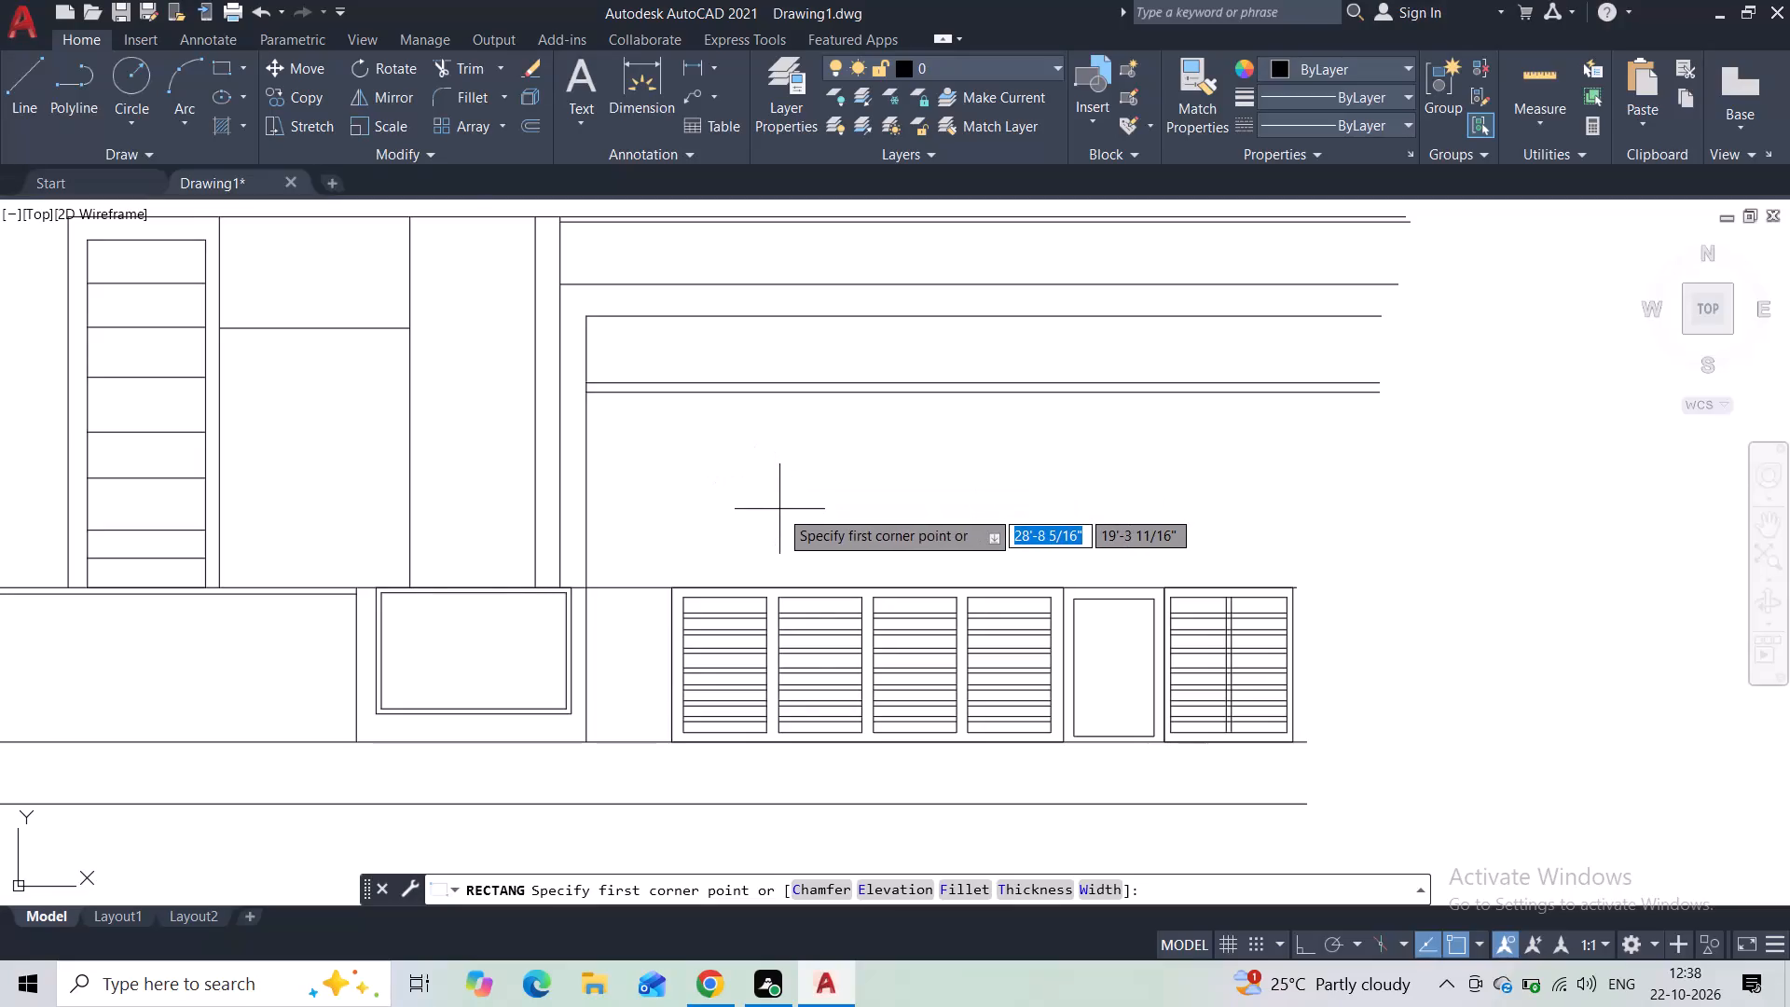
scroll(779, 509, "up", 1)
scroll(779, 509, "down", 1)
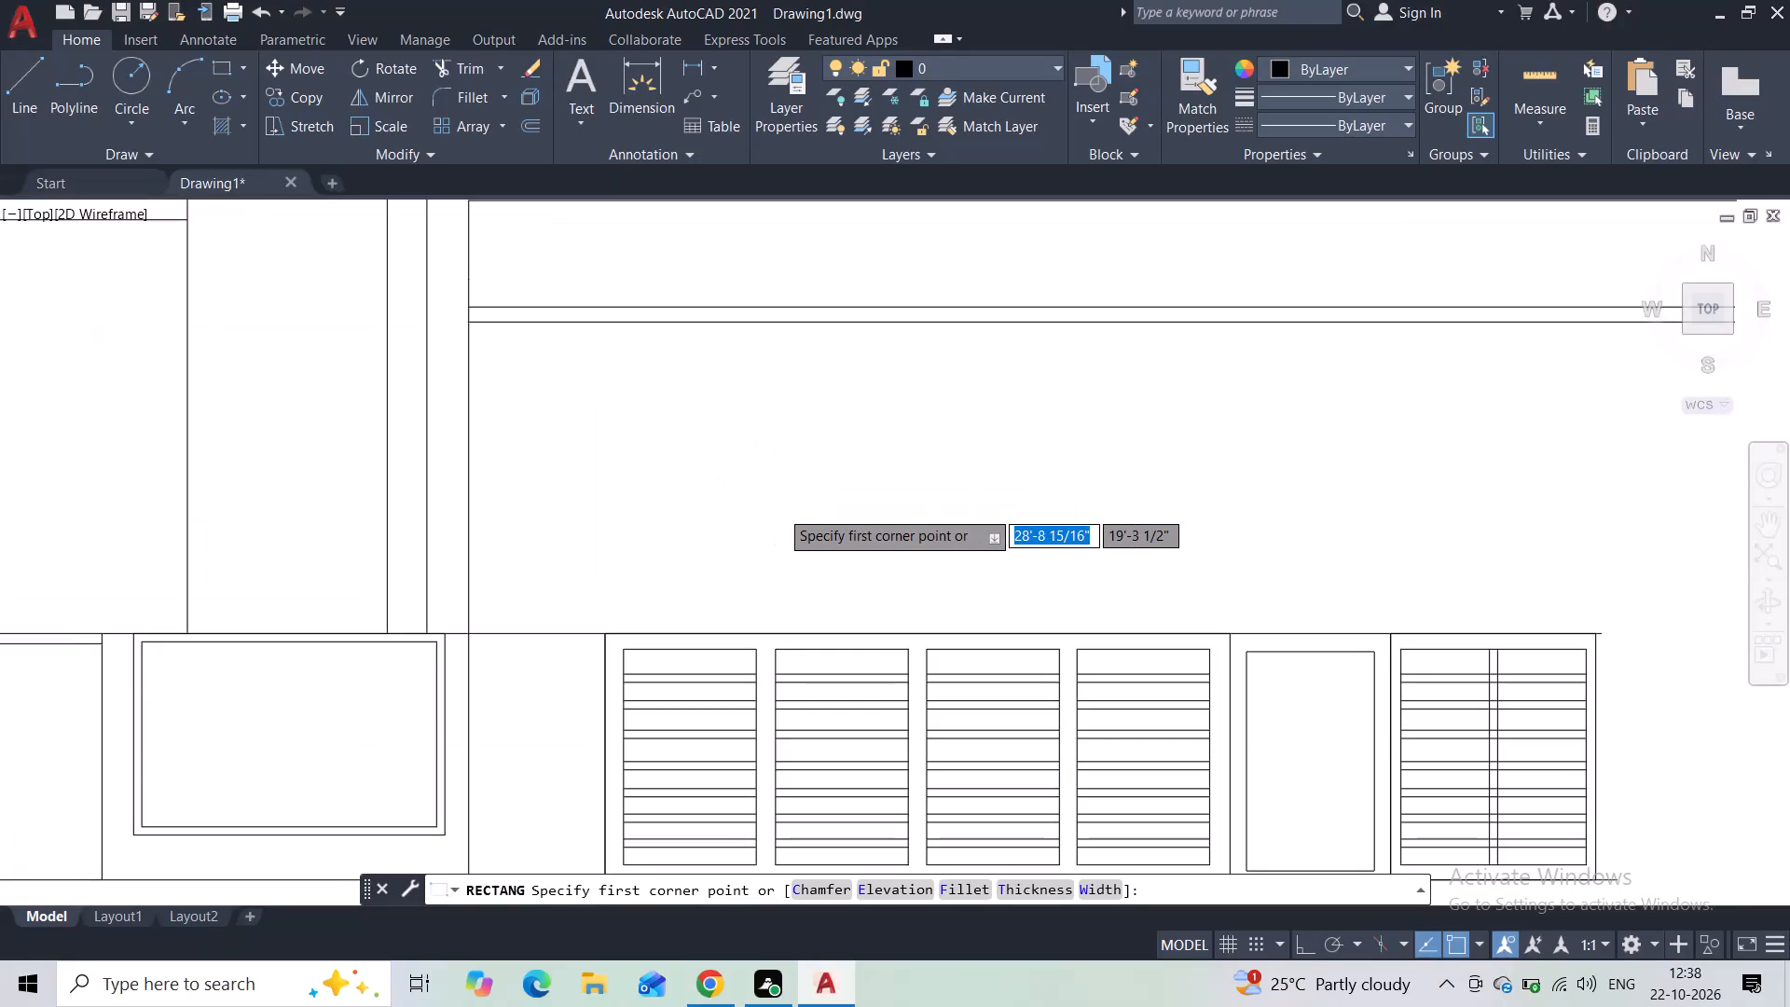
scroll(779, 509, "down", 1)
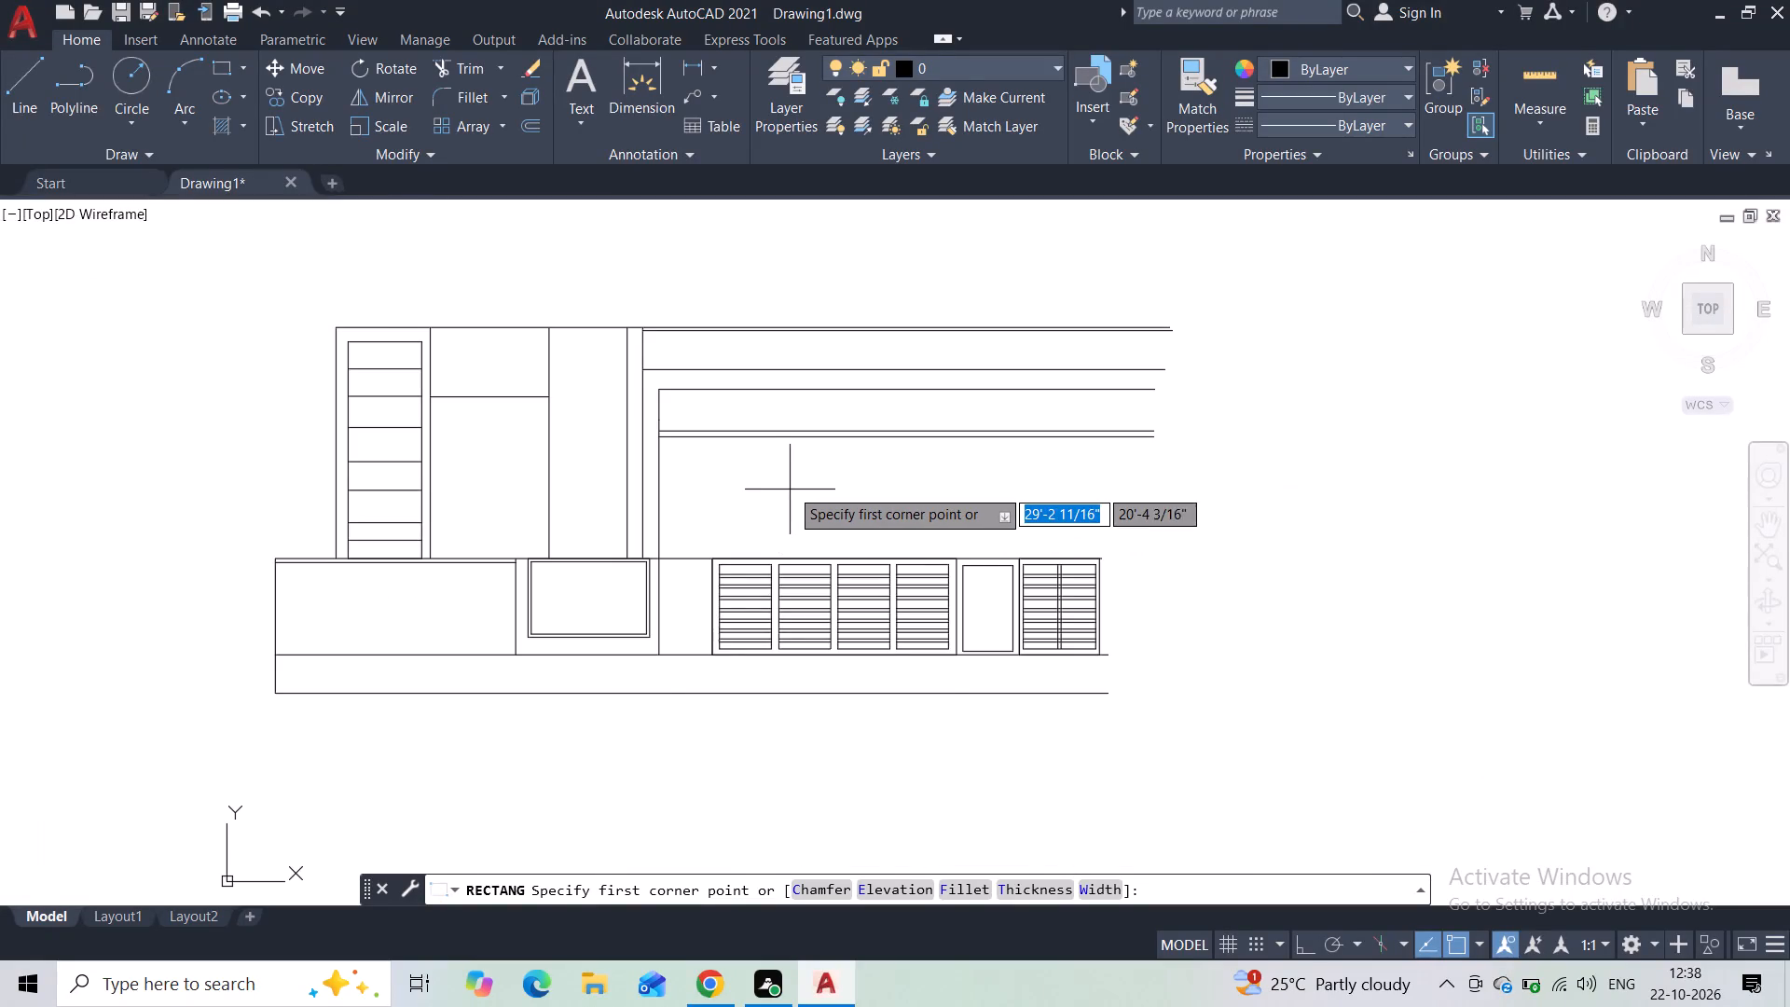
scroll(790, 488, "up", 2)
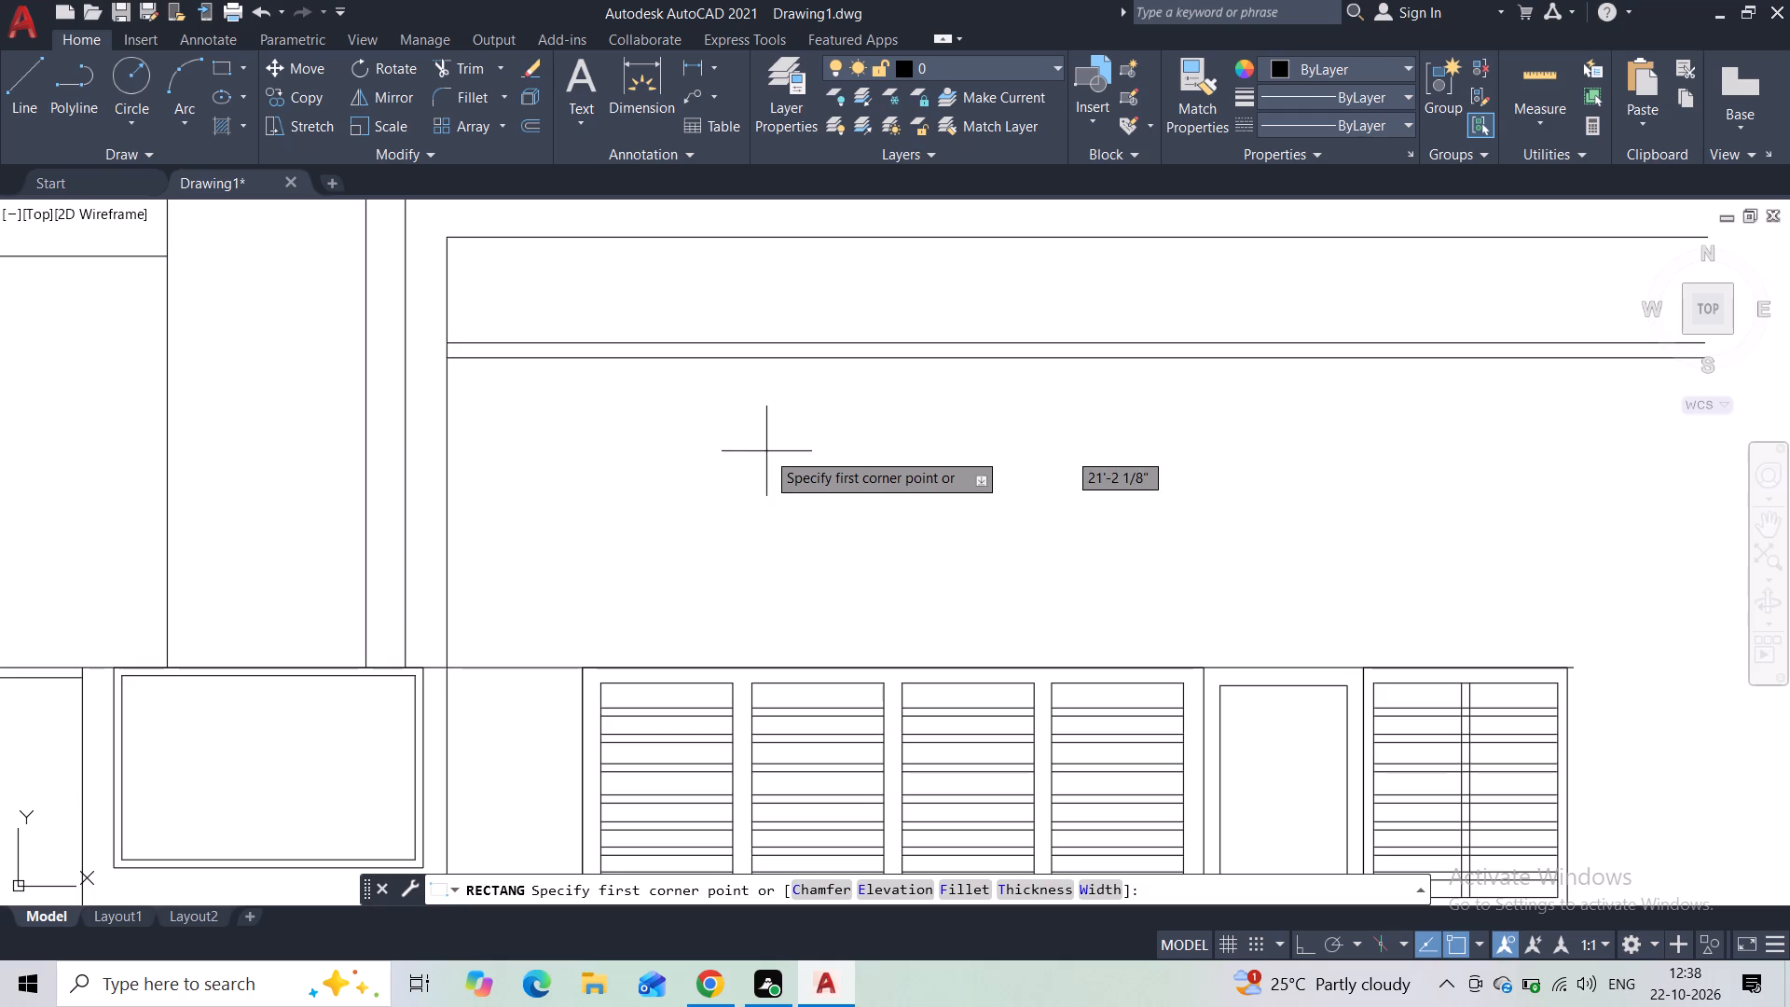
left_click(701, 403)
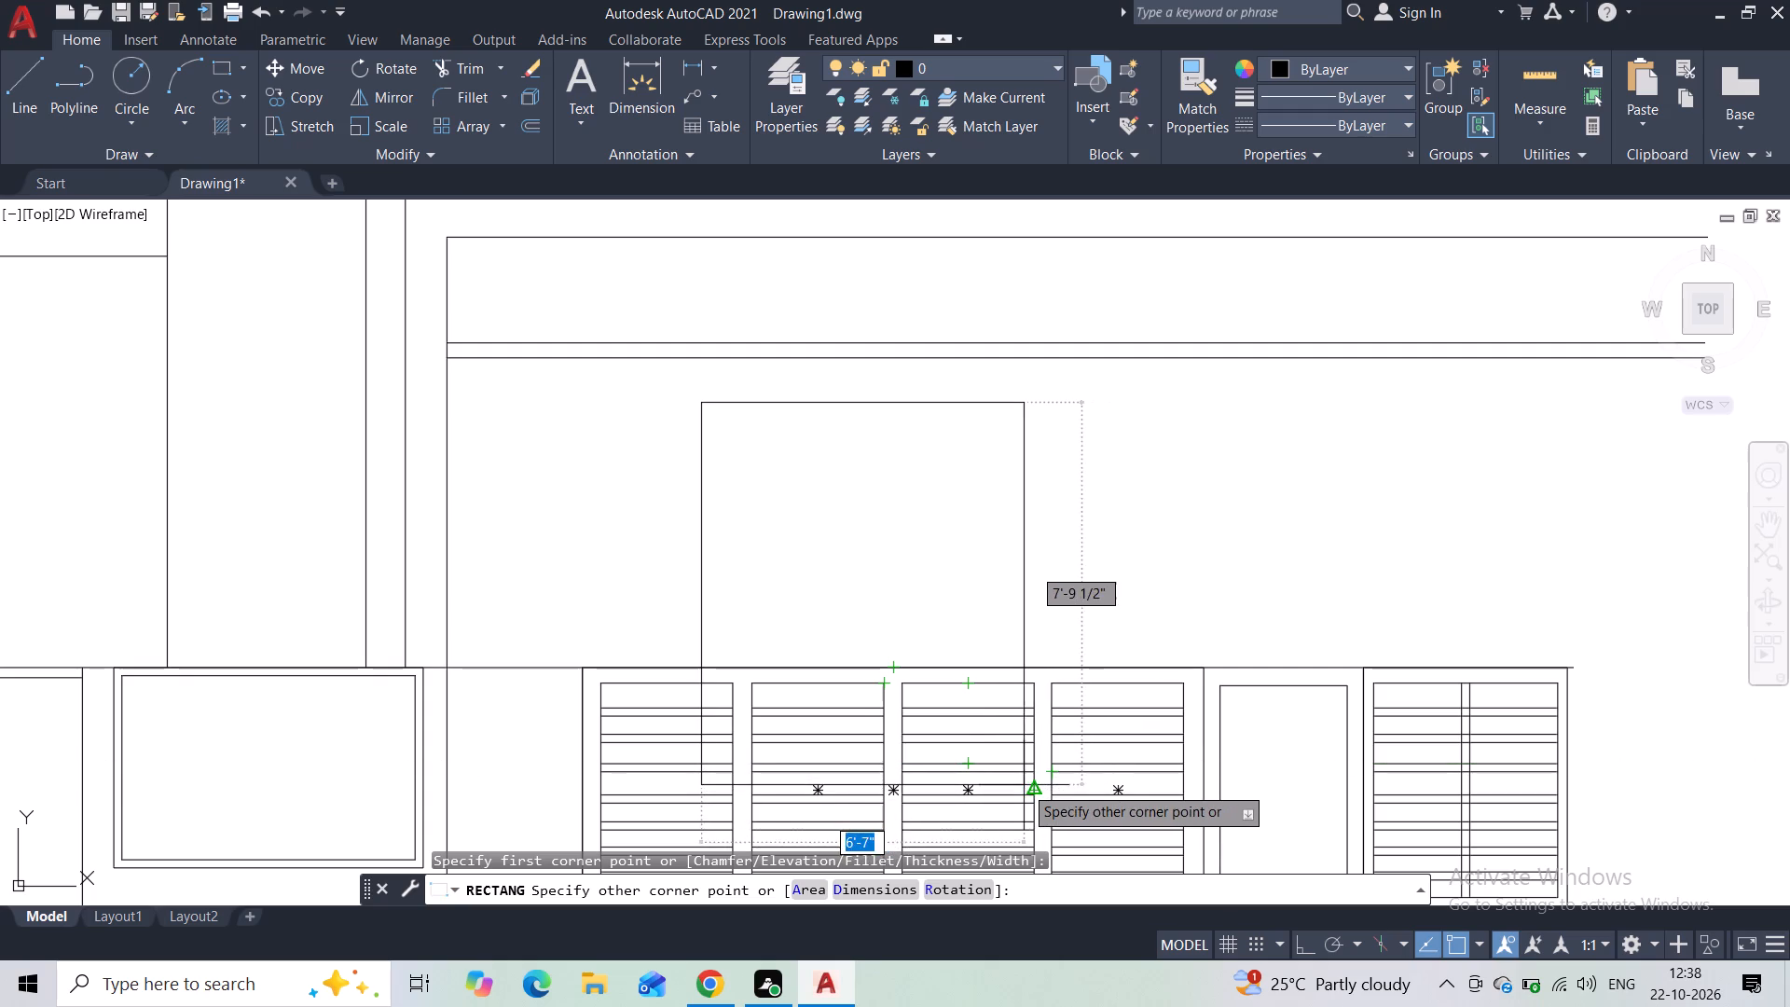
middle_click_drag(1012, 783, 1007, 698)
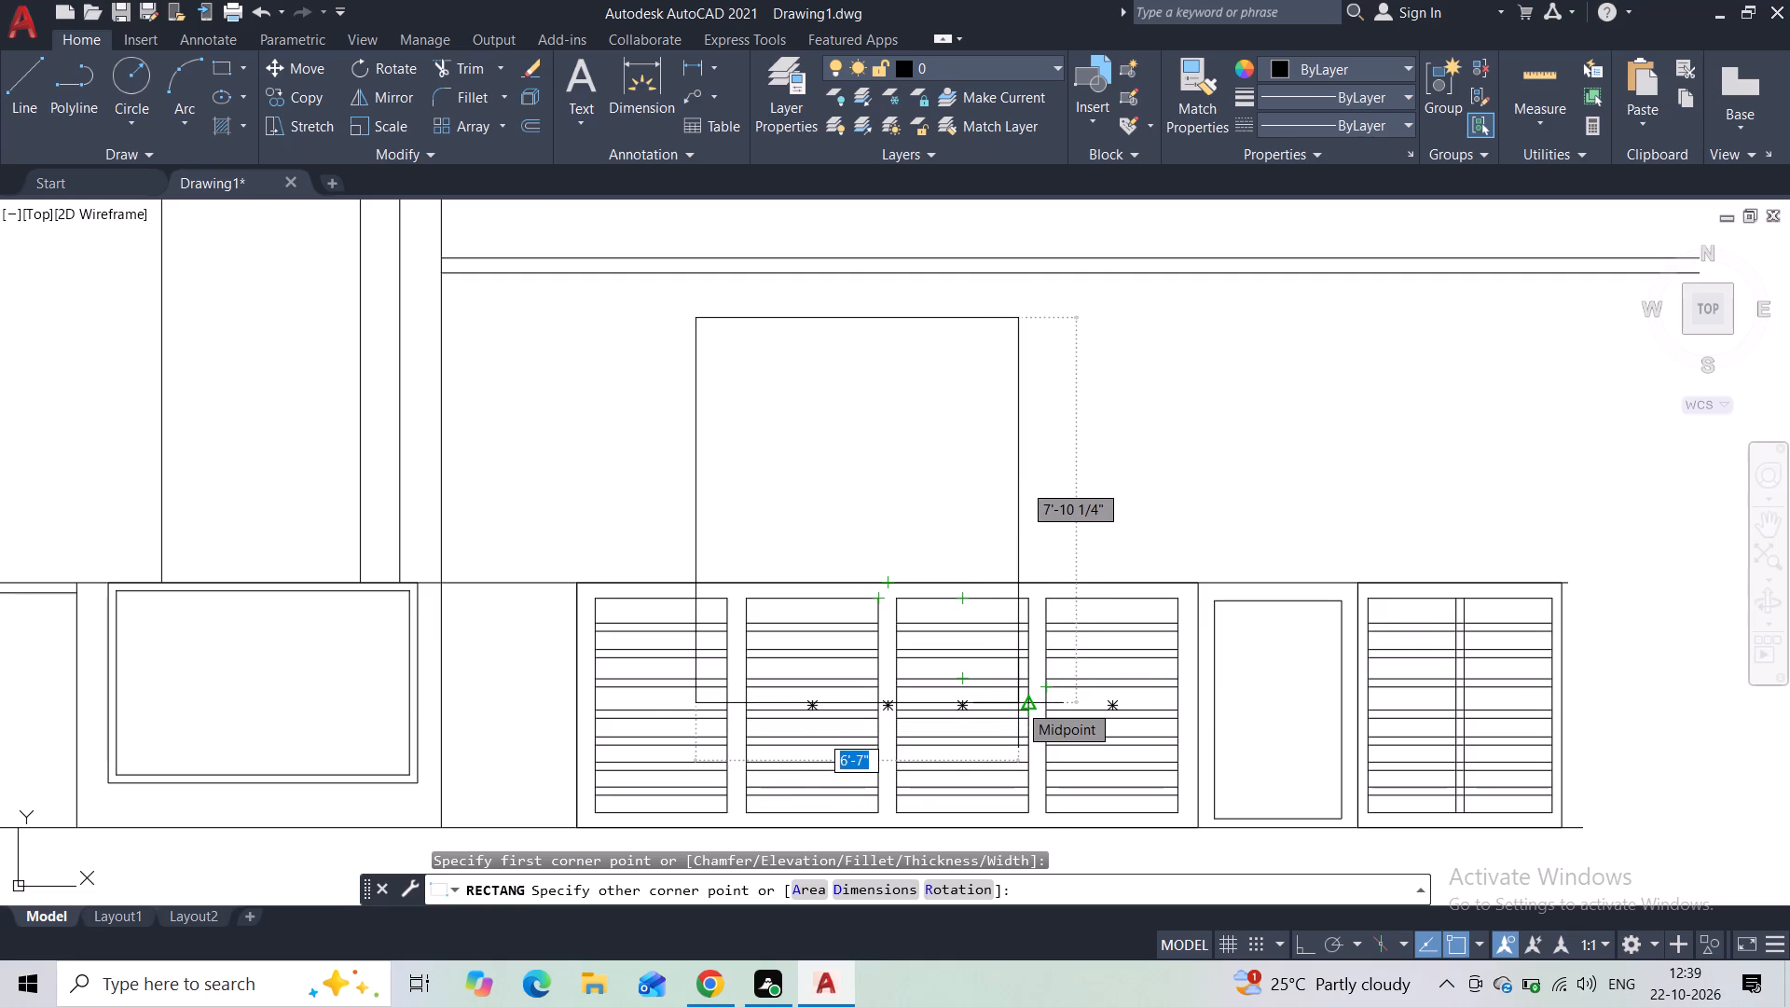
left_click(1018, 703)
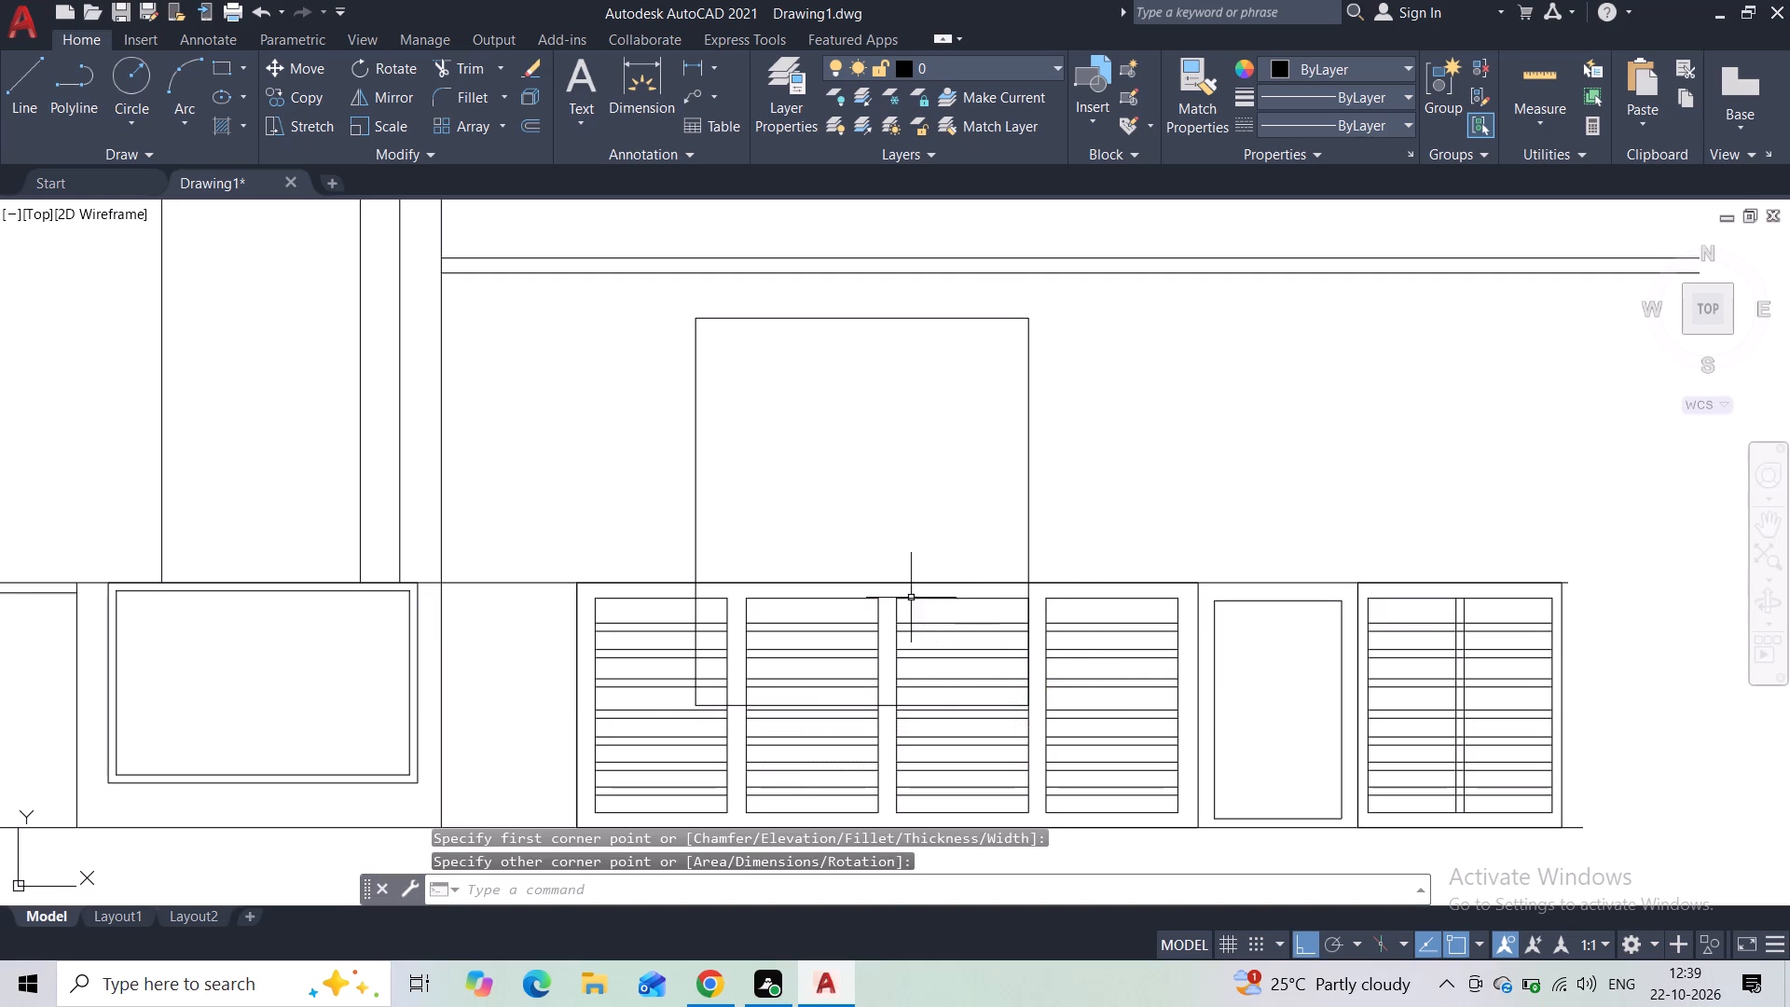
Move the new tall rectangle horizontally a few inches left, using its crossing with the louvered bay's top line as base point.
left_click_drag(1065, 426, 1055, 426)
left_click(935, 435)
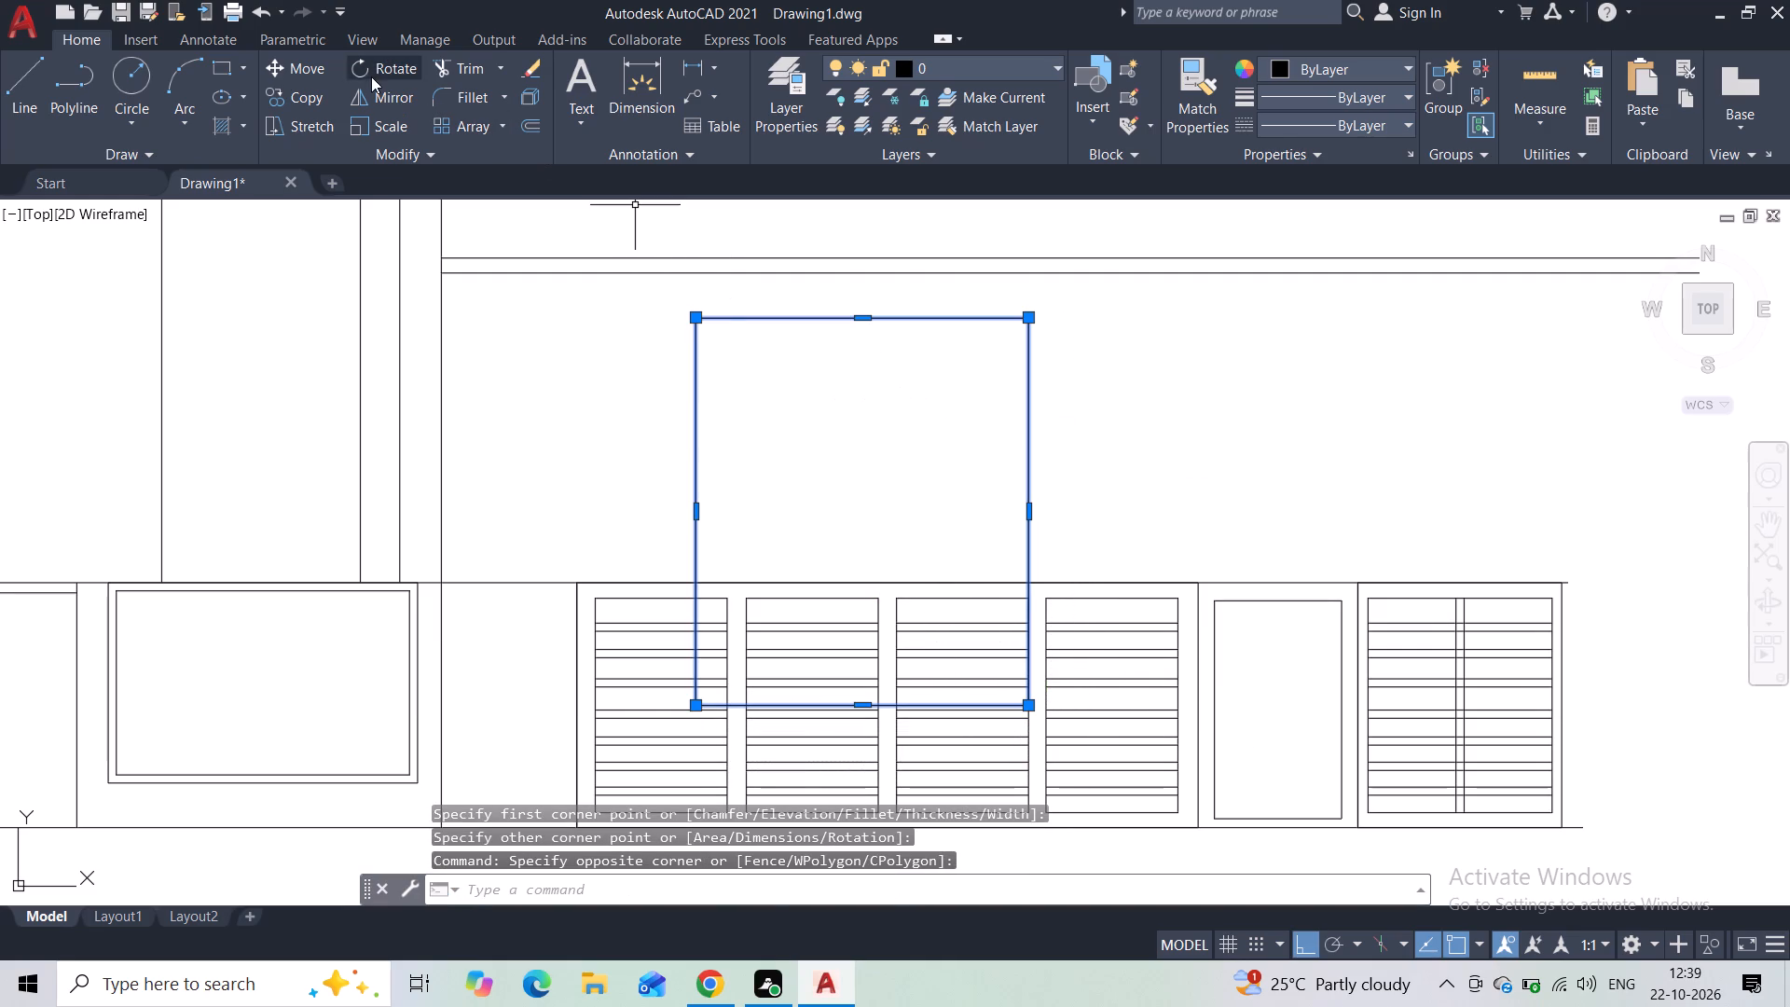
left_click(312, 75)
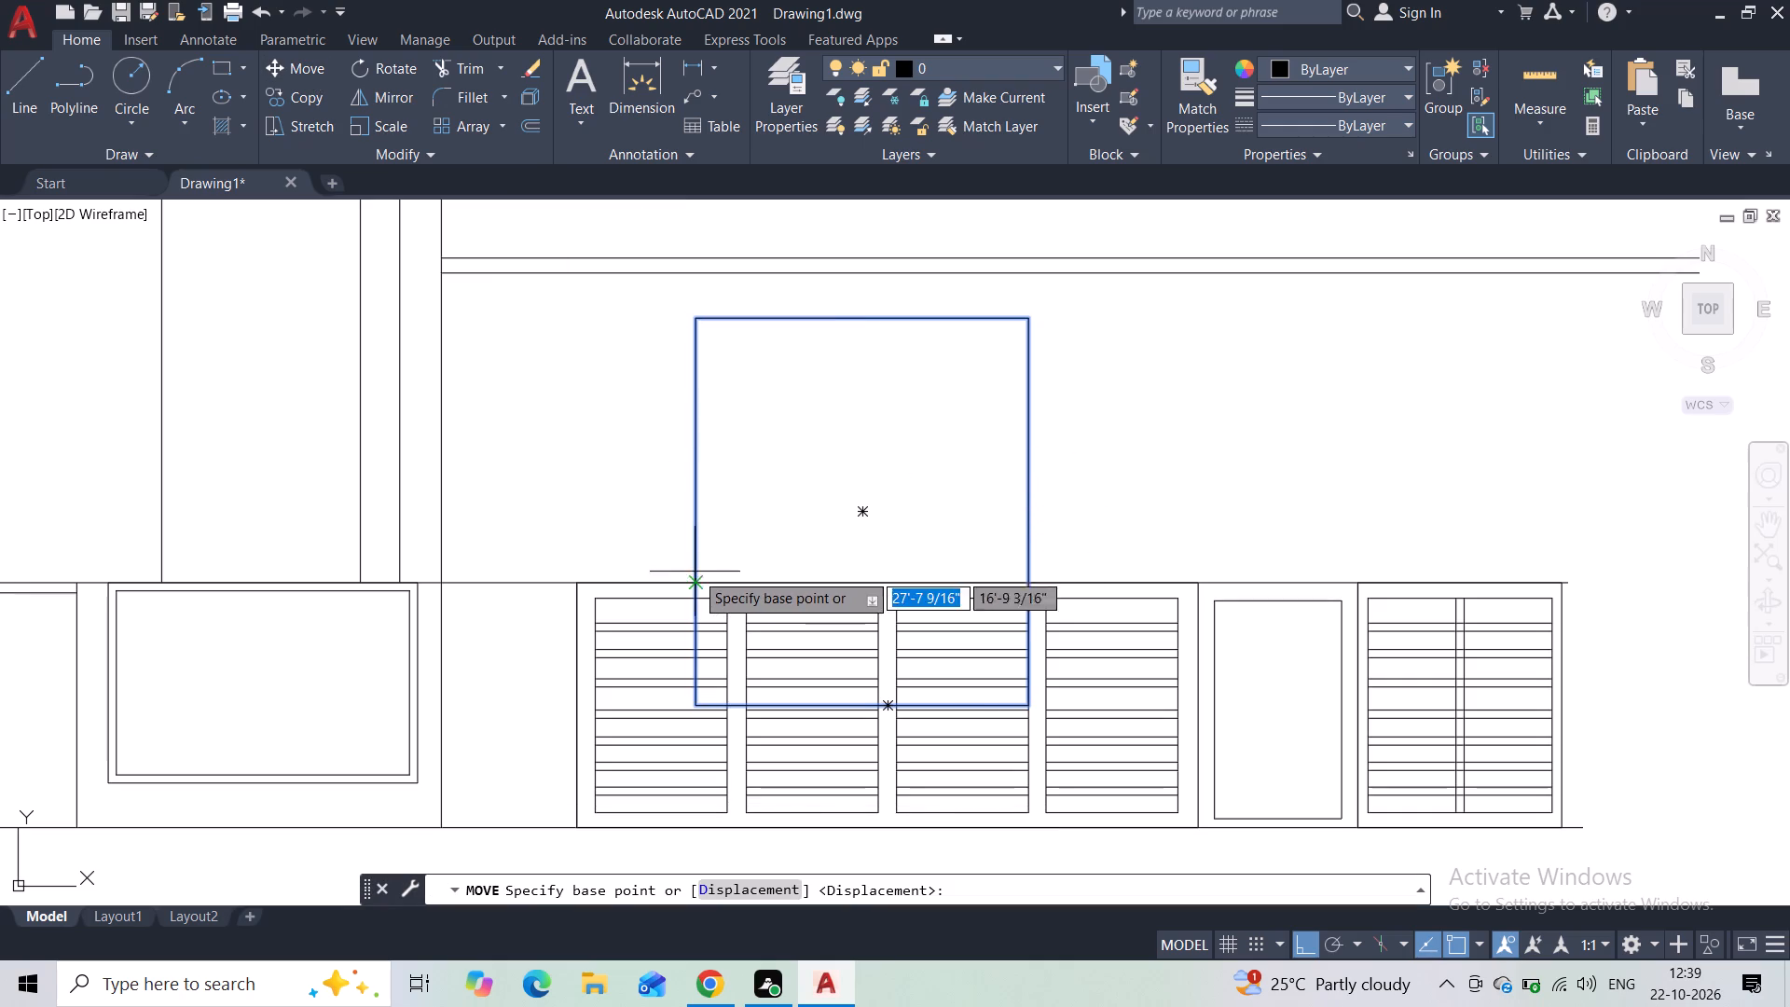
left_click(691, 586)
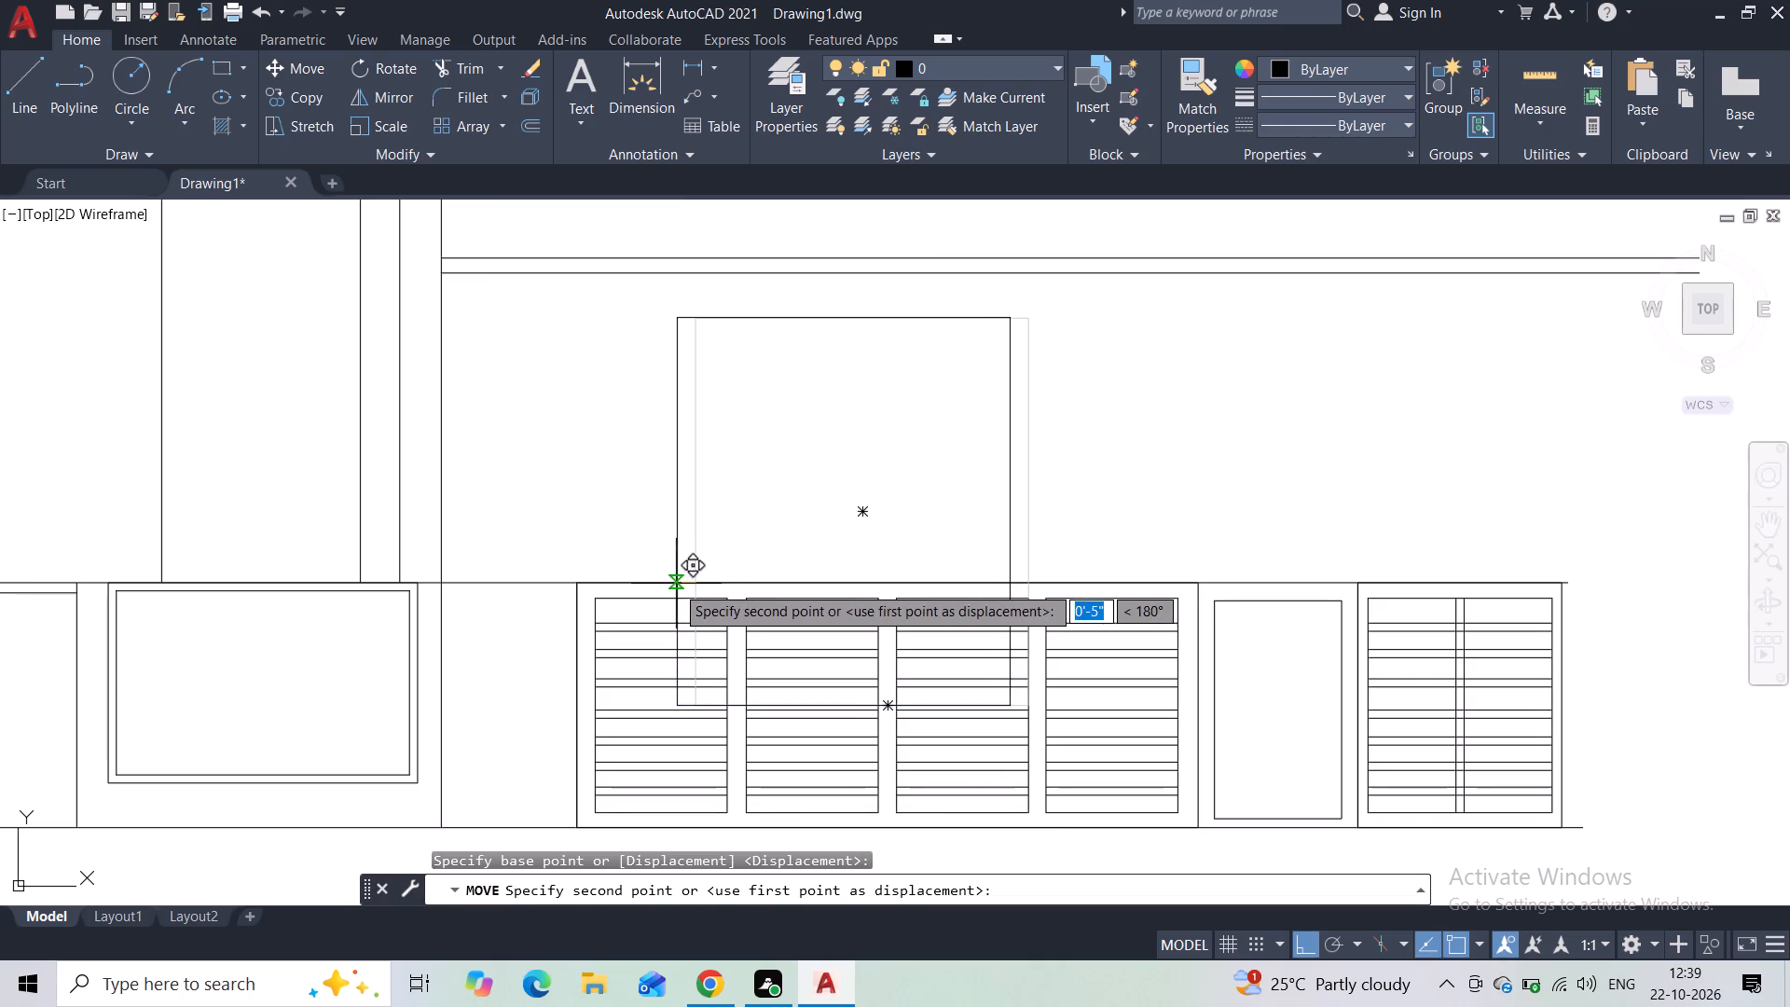
left_click(672, 585)
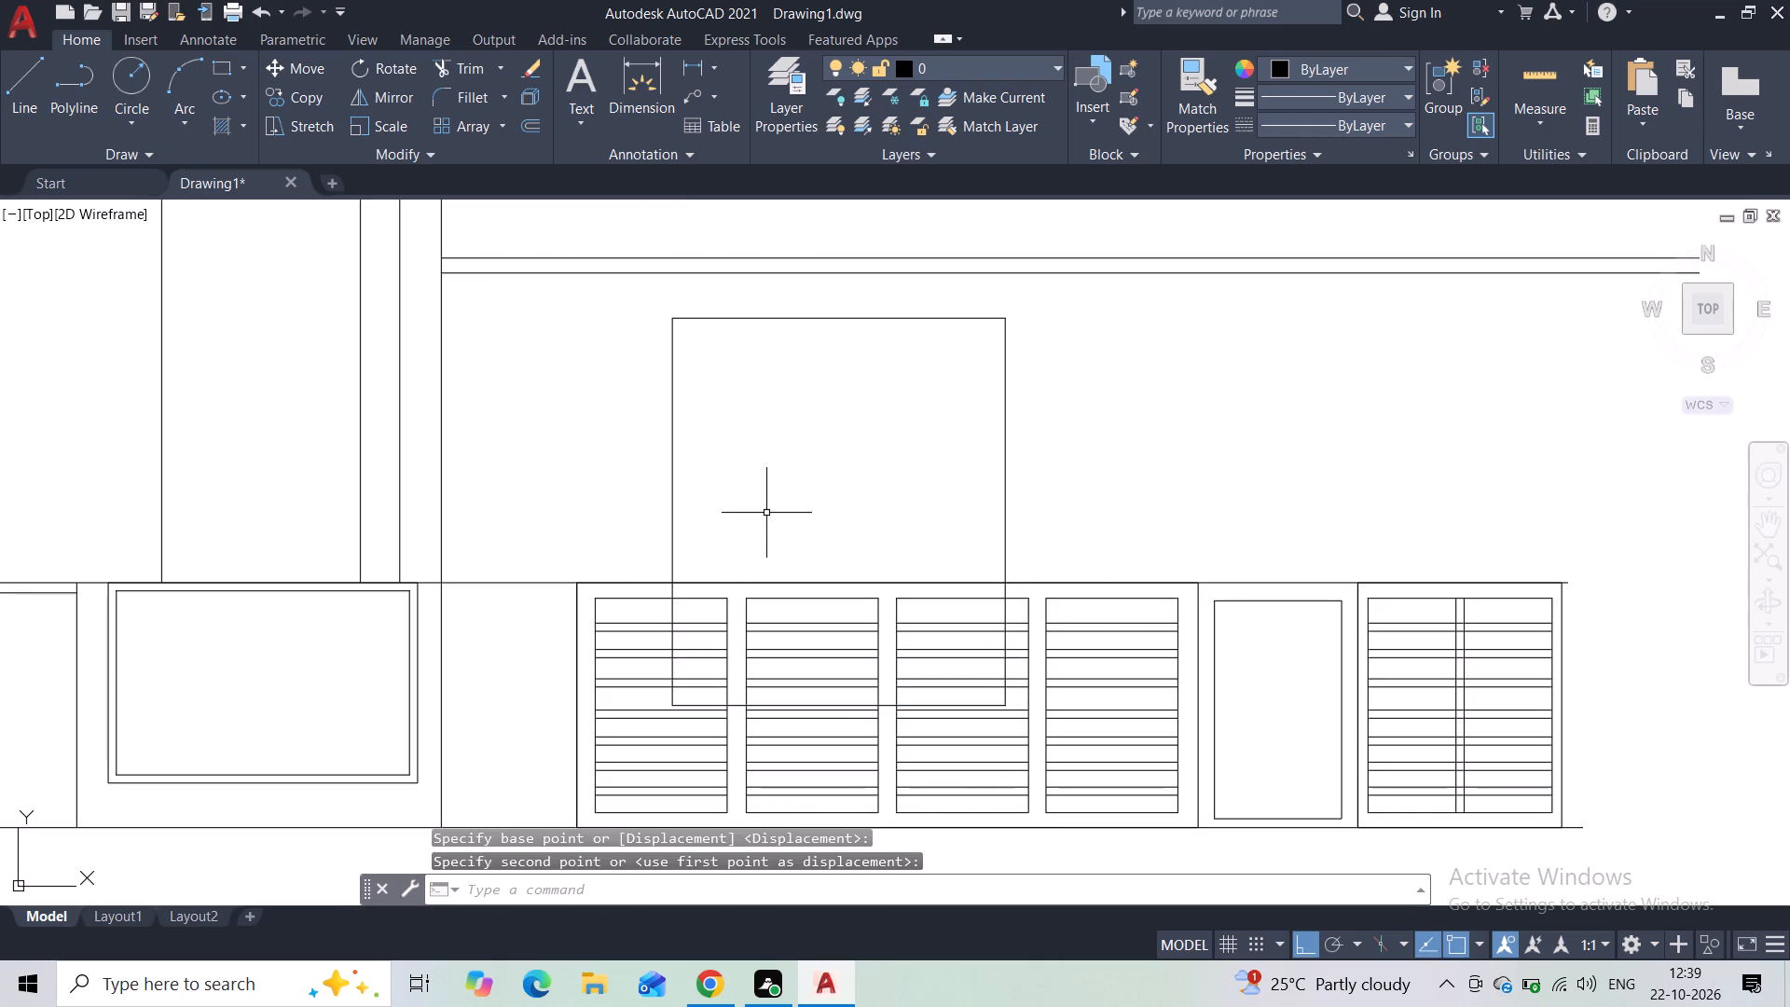
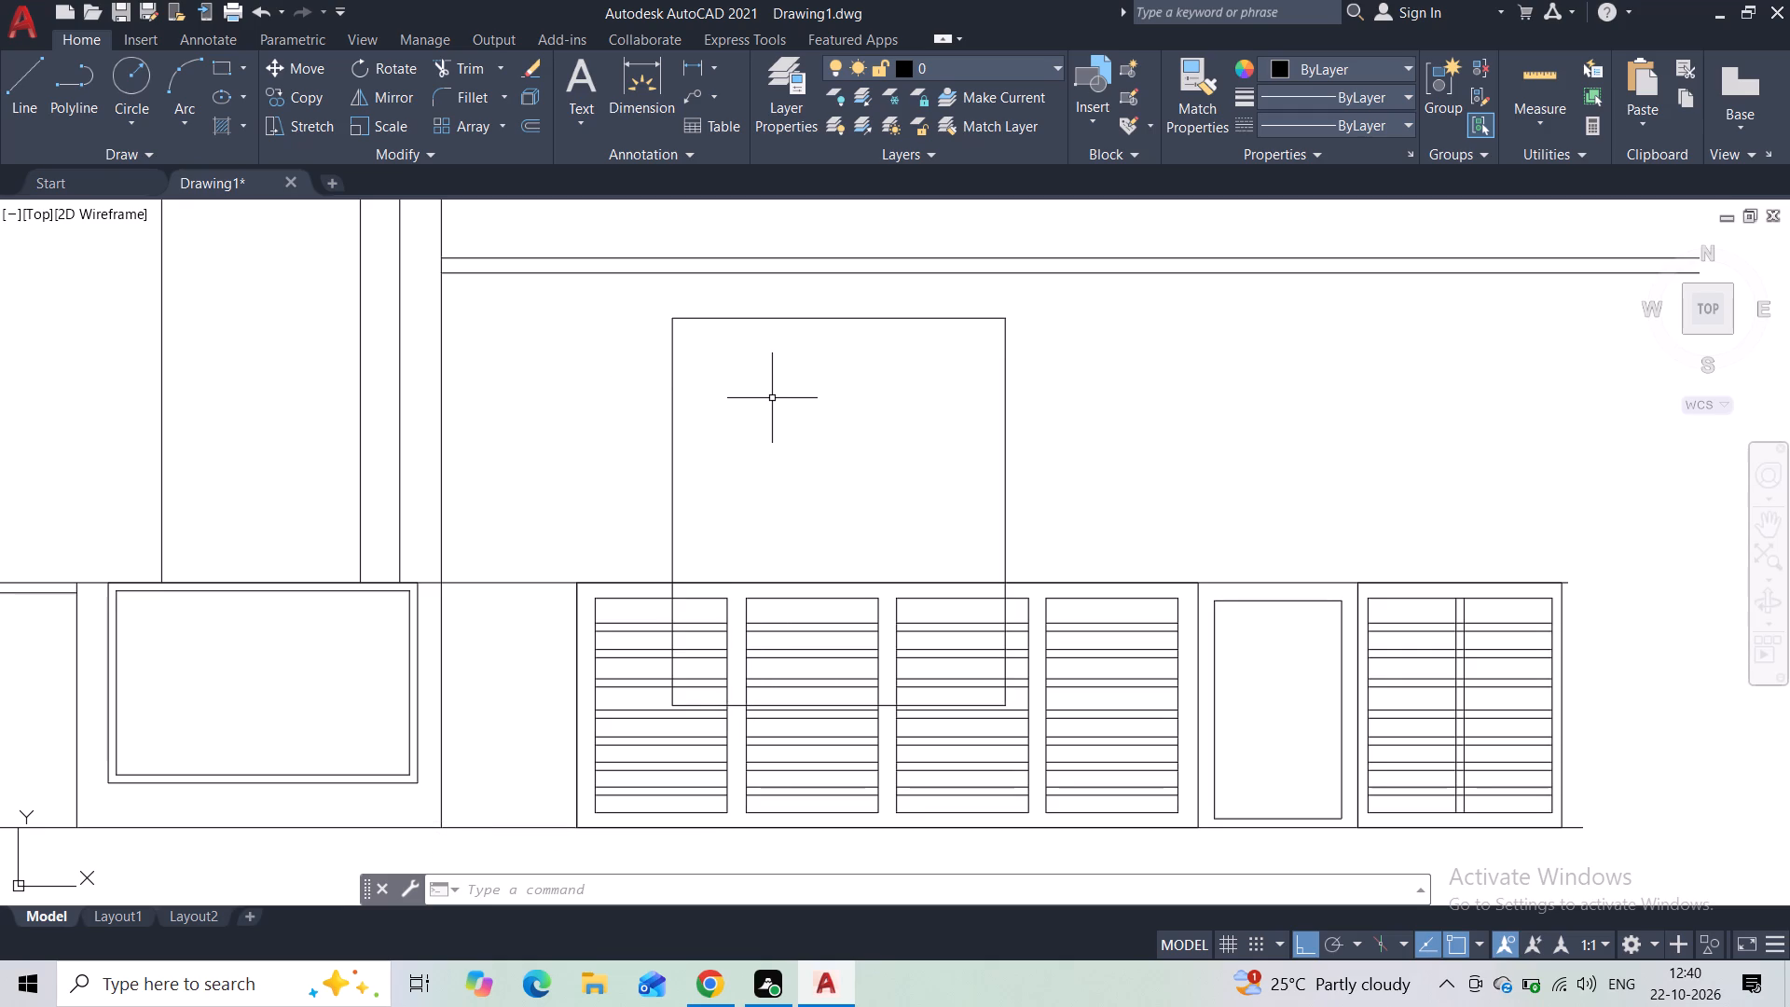
Draw a narrow rectangle about 1'-9" wide and 6'-11" high inside the tall rectangle, inset from its upper-left corner.
scroll(784, 385, "up", 2)
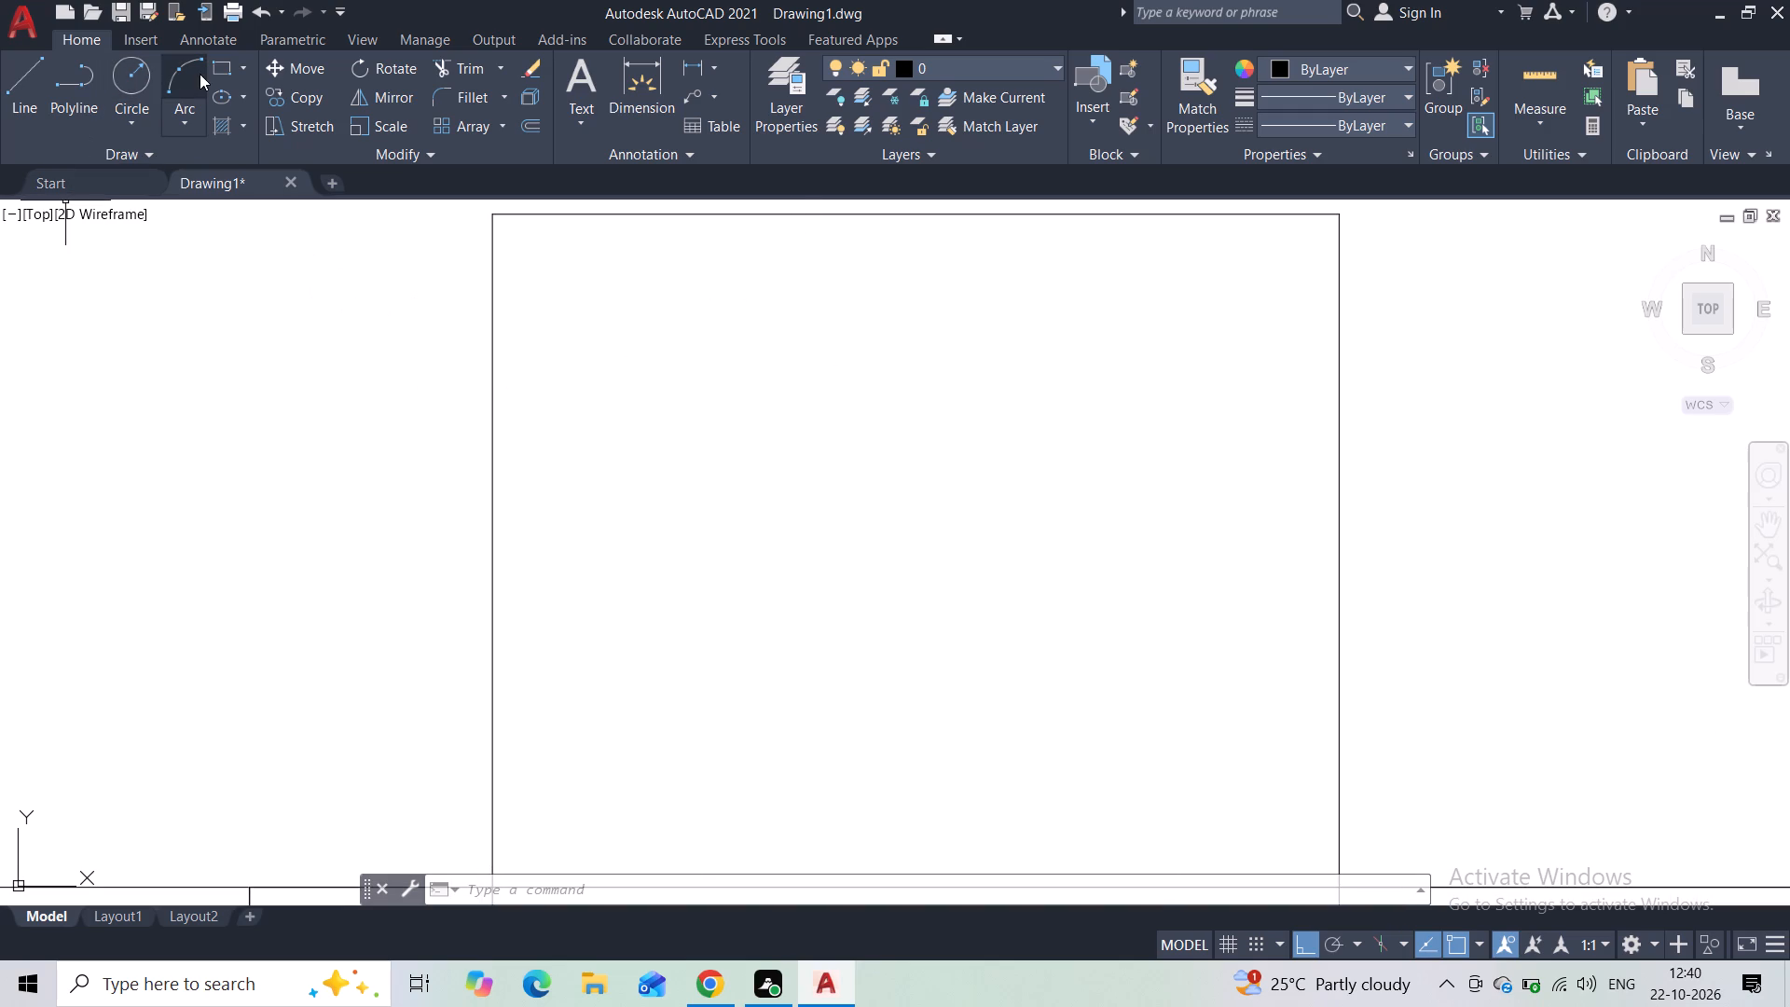
left_click(221, 61)
scroll(630, 356, "down", 1)
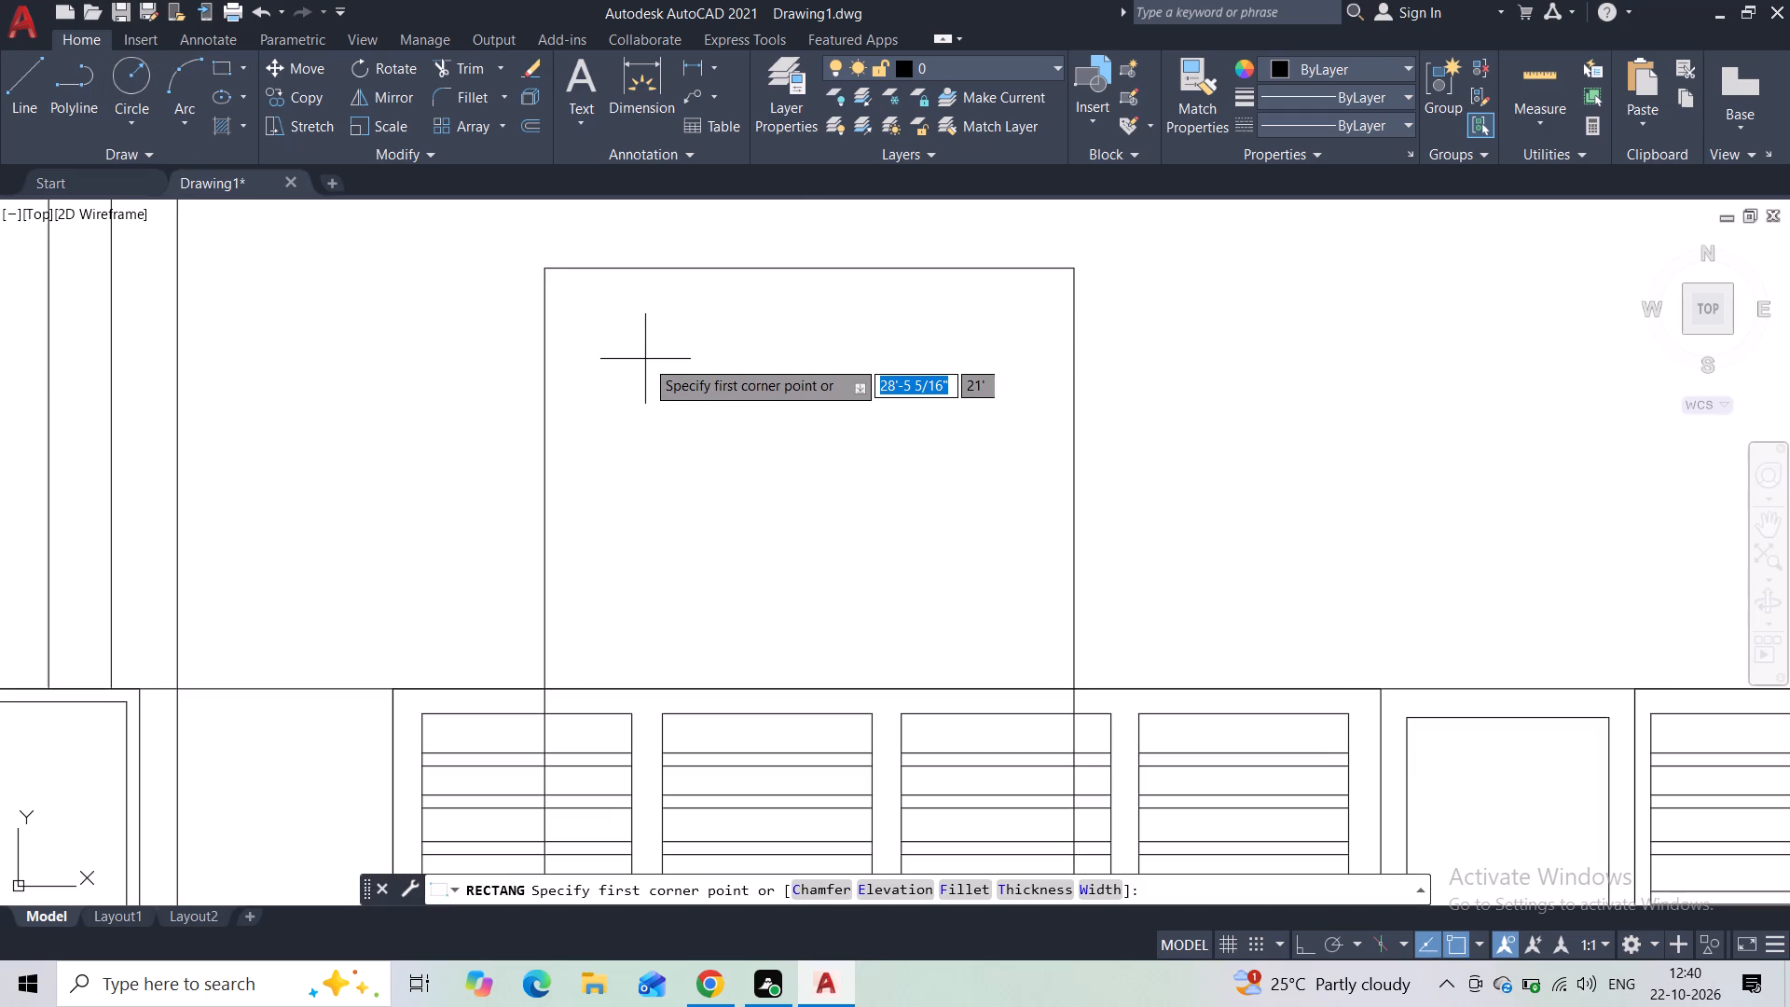
left_click(585, 318)
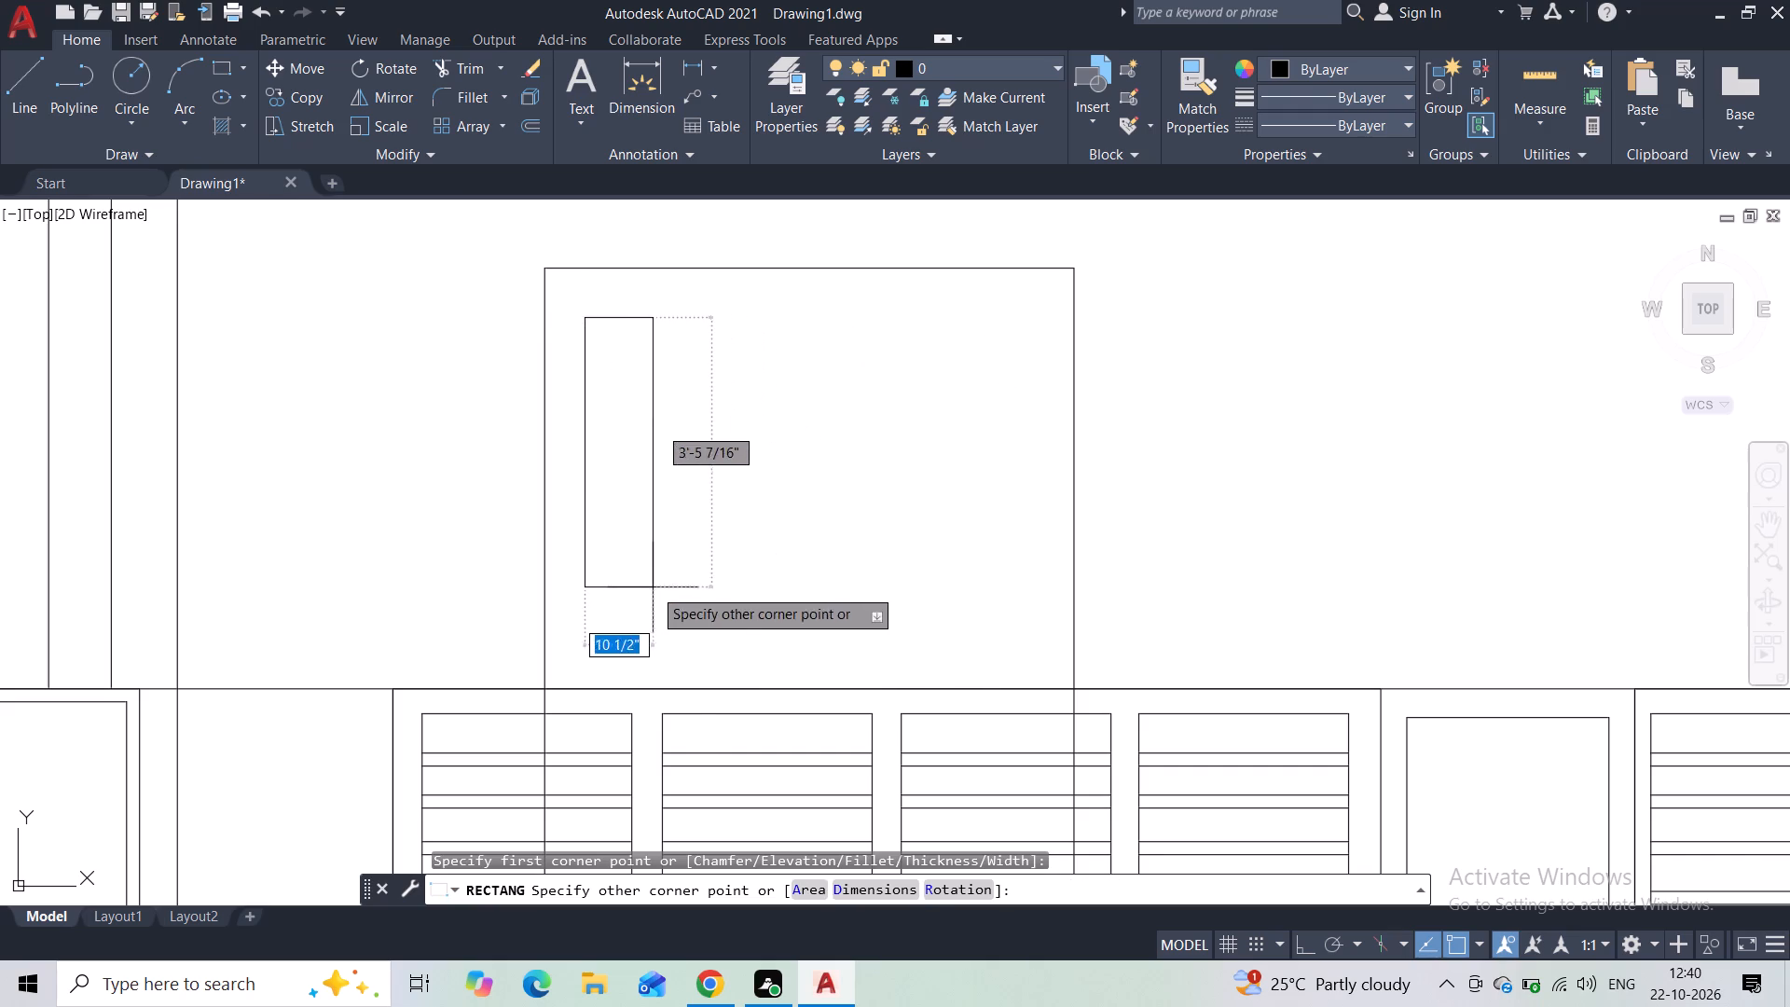
middle_click_drag(748, 684, 746, 602)
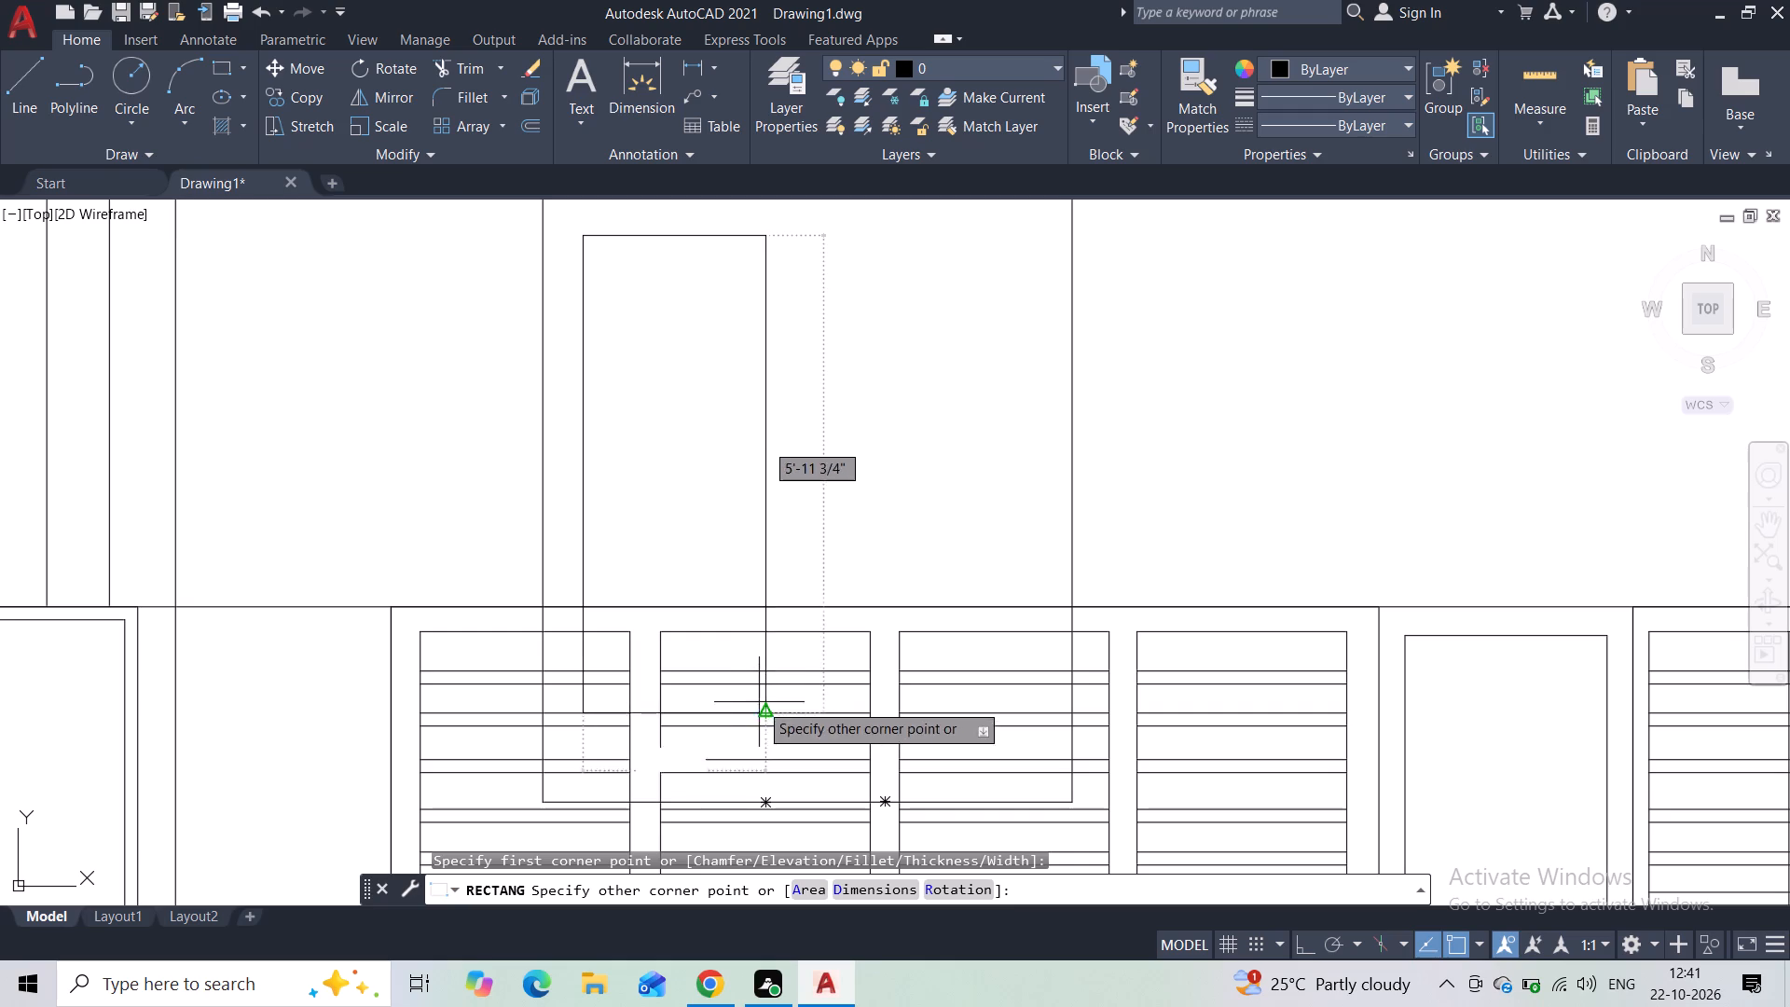
middle_click_drag(760, 692, 750, 604)
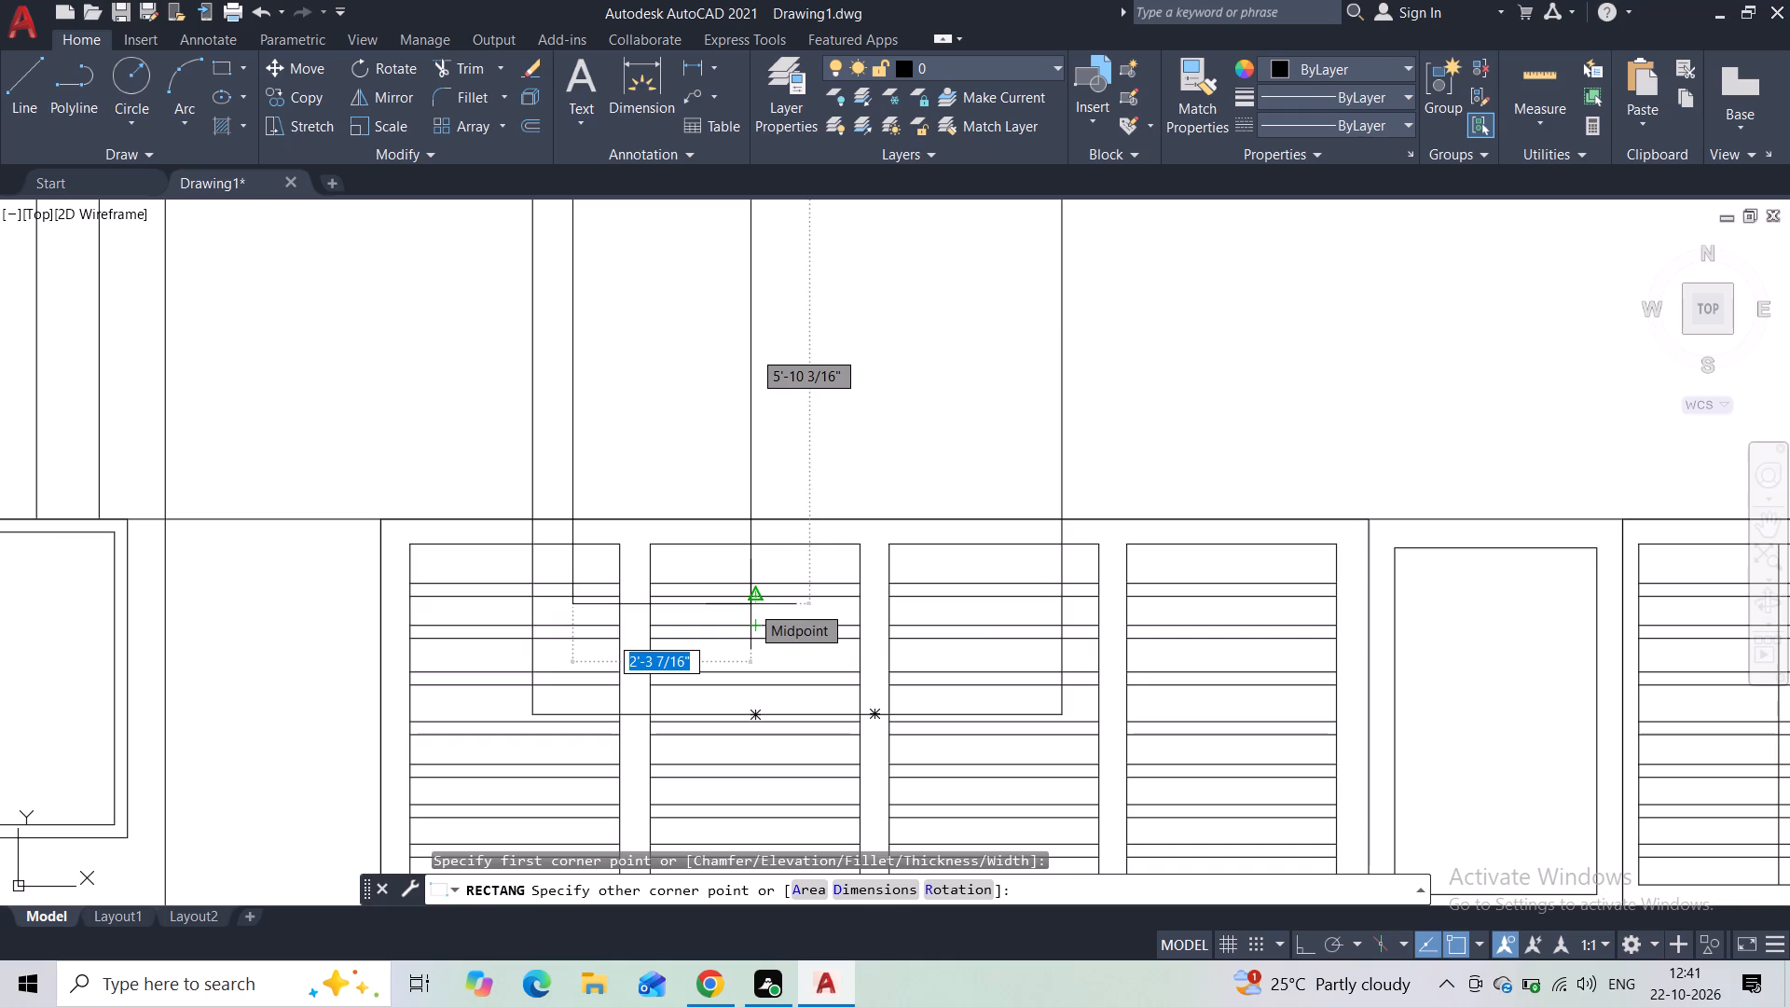
middle_click_drag(792, 482, 785, 541)
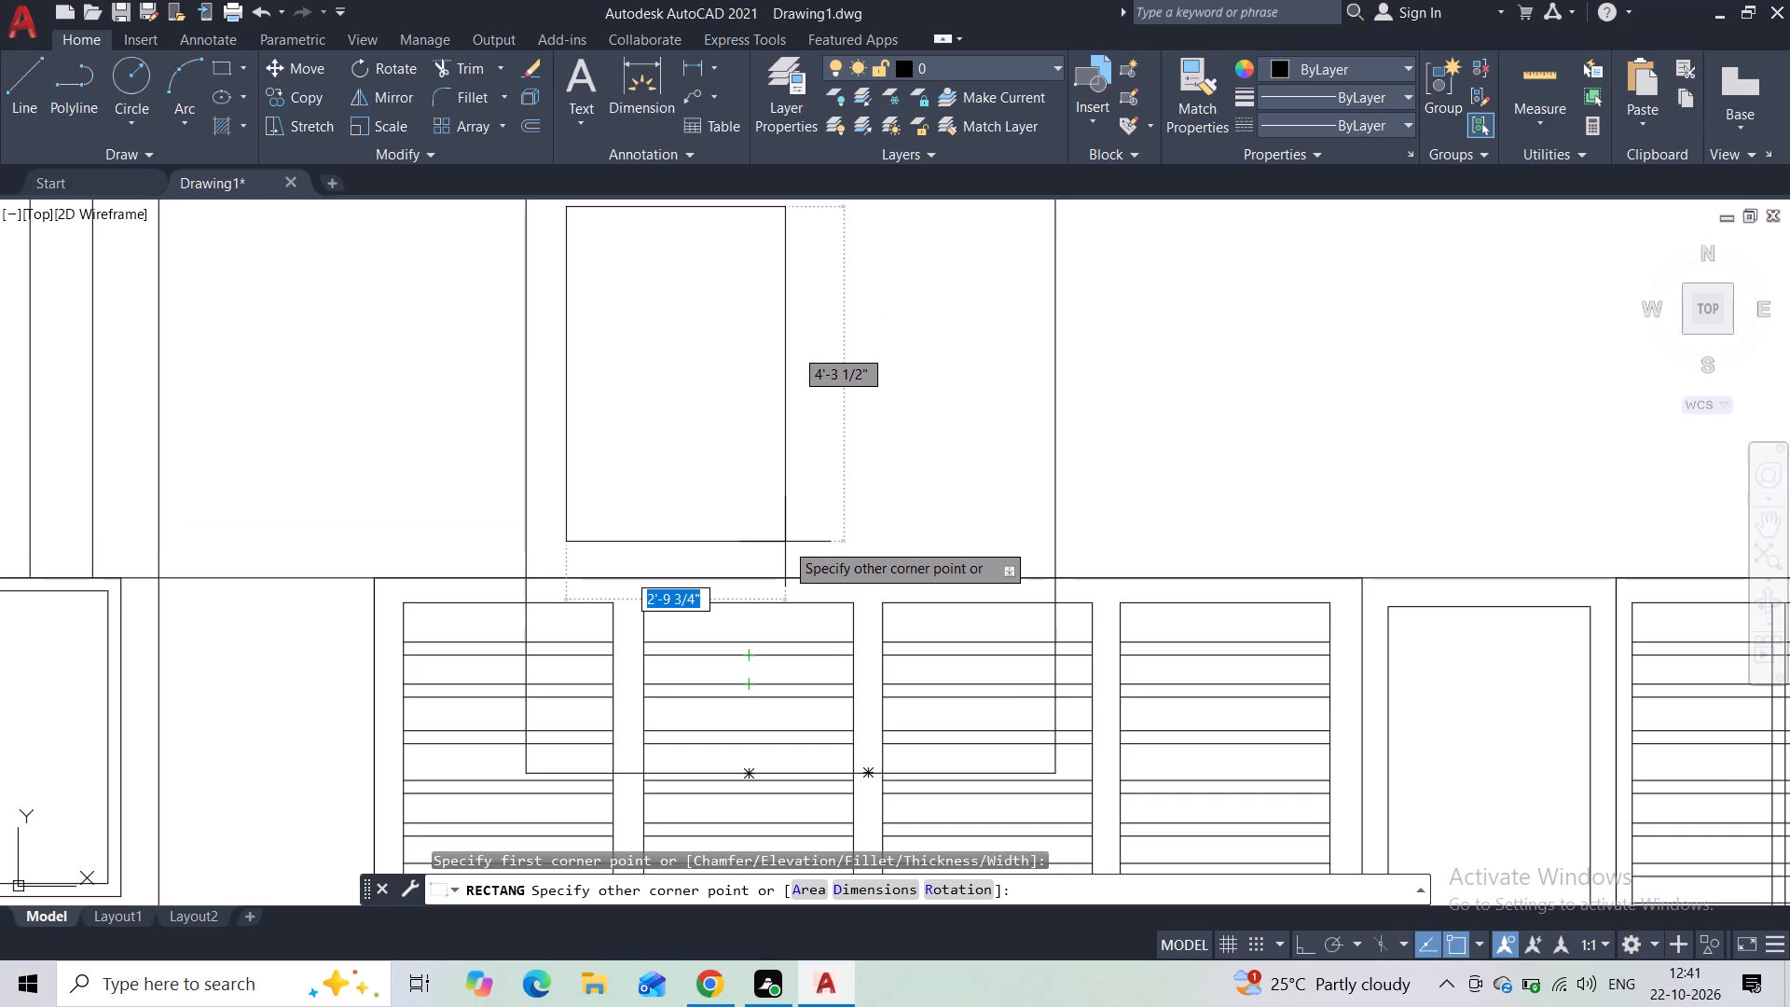
middle_click_drag(786, 488, 778, 514)
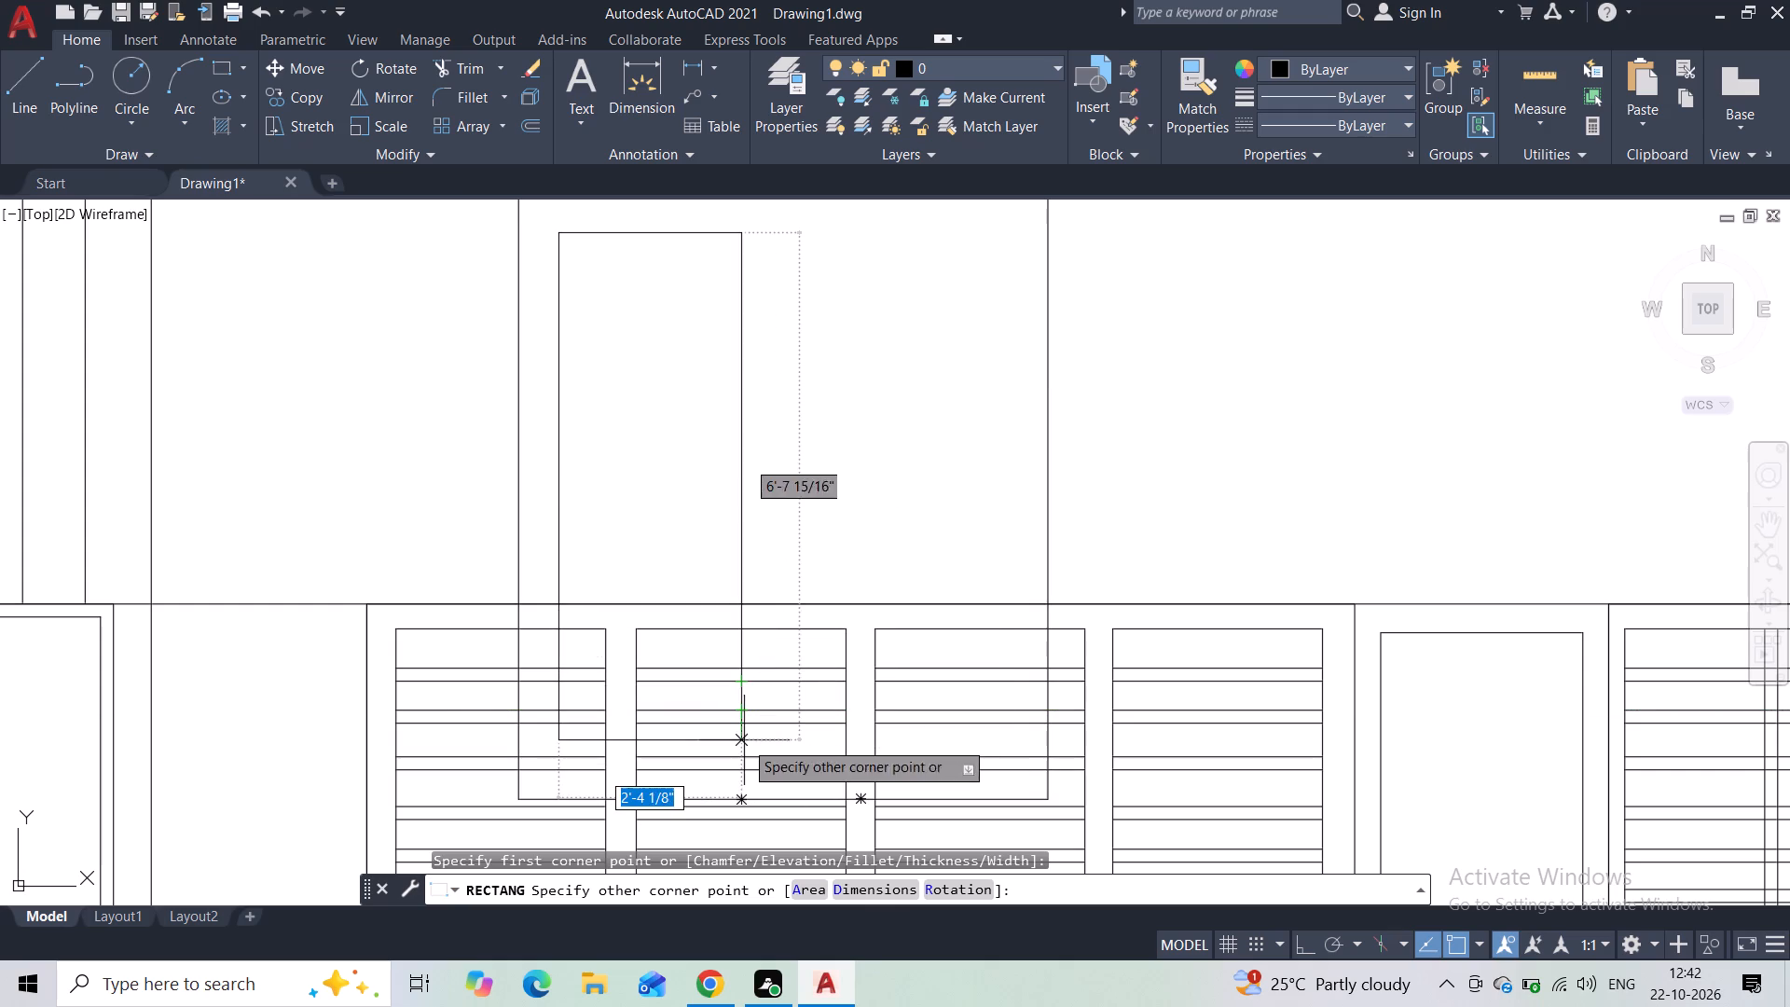
scroll(672, 726, "down", 1)
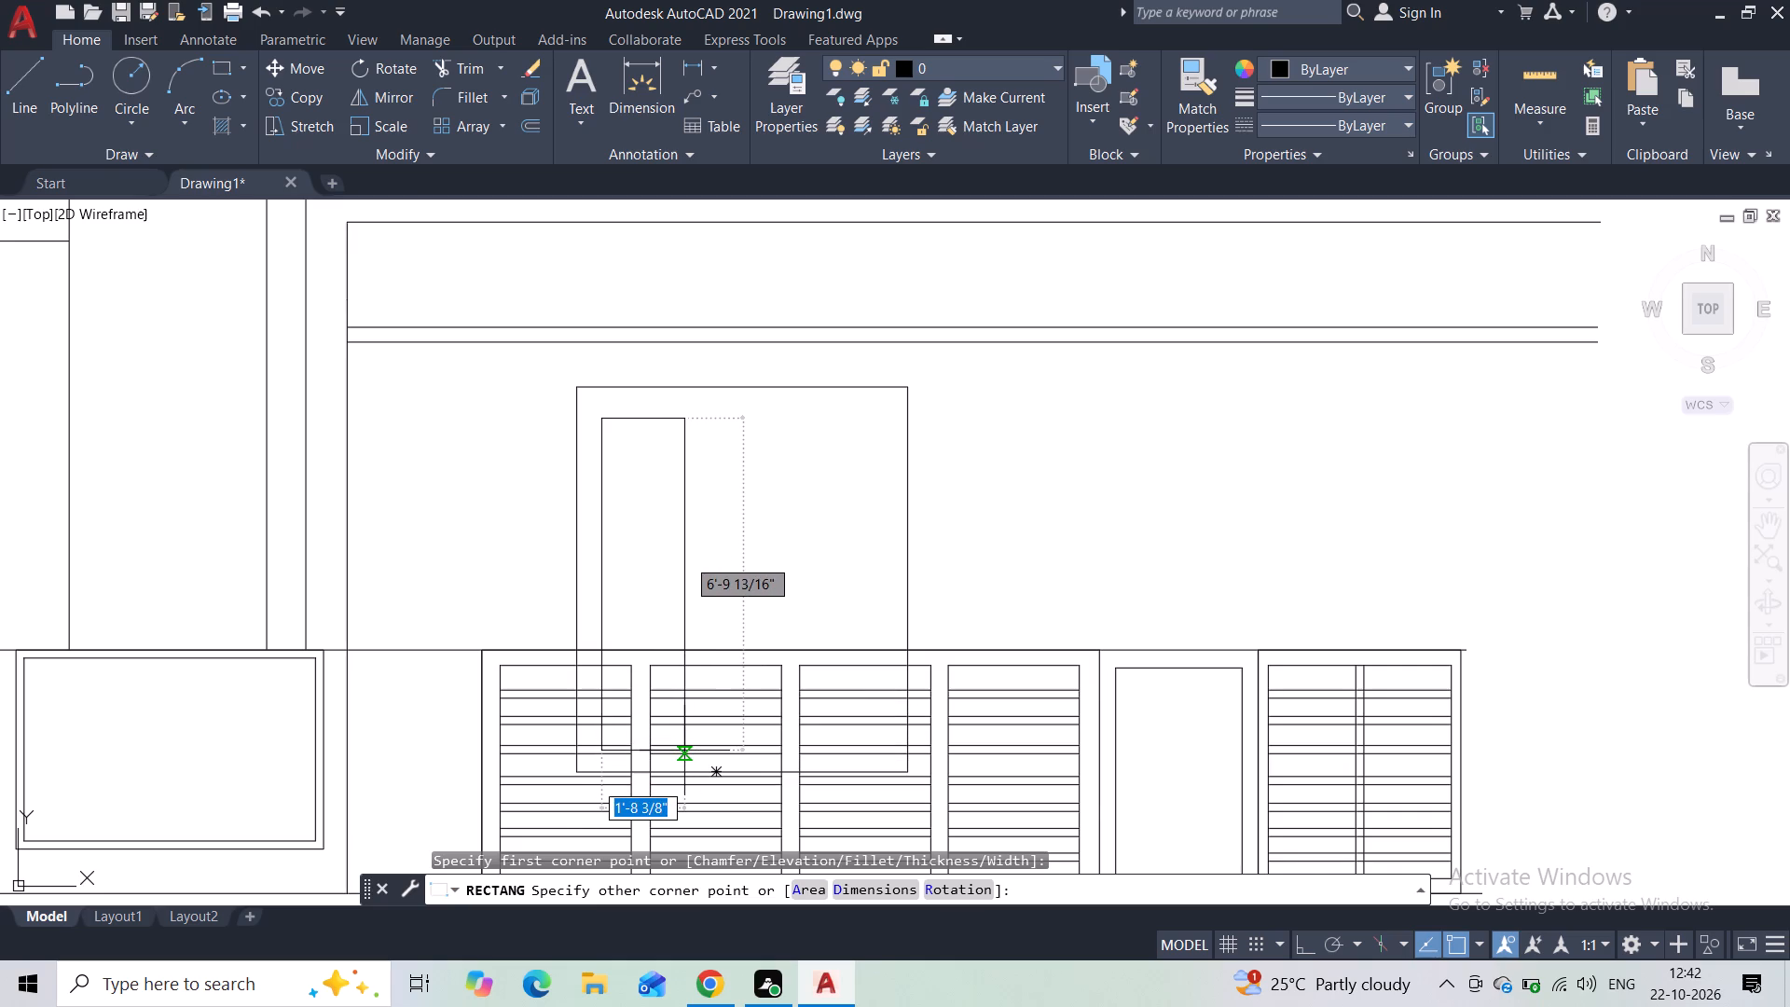
scroll(684, 752, "up", 2)
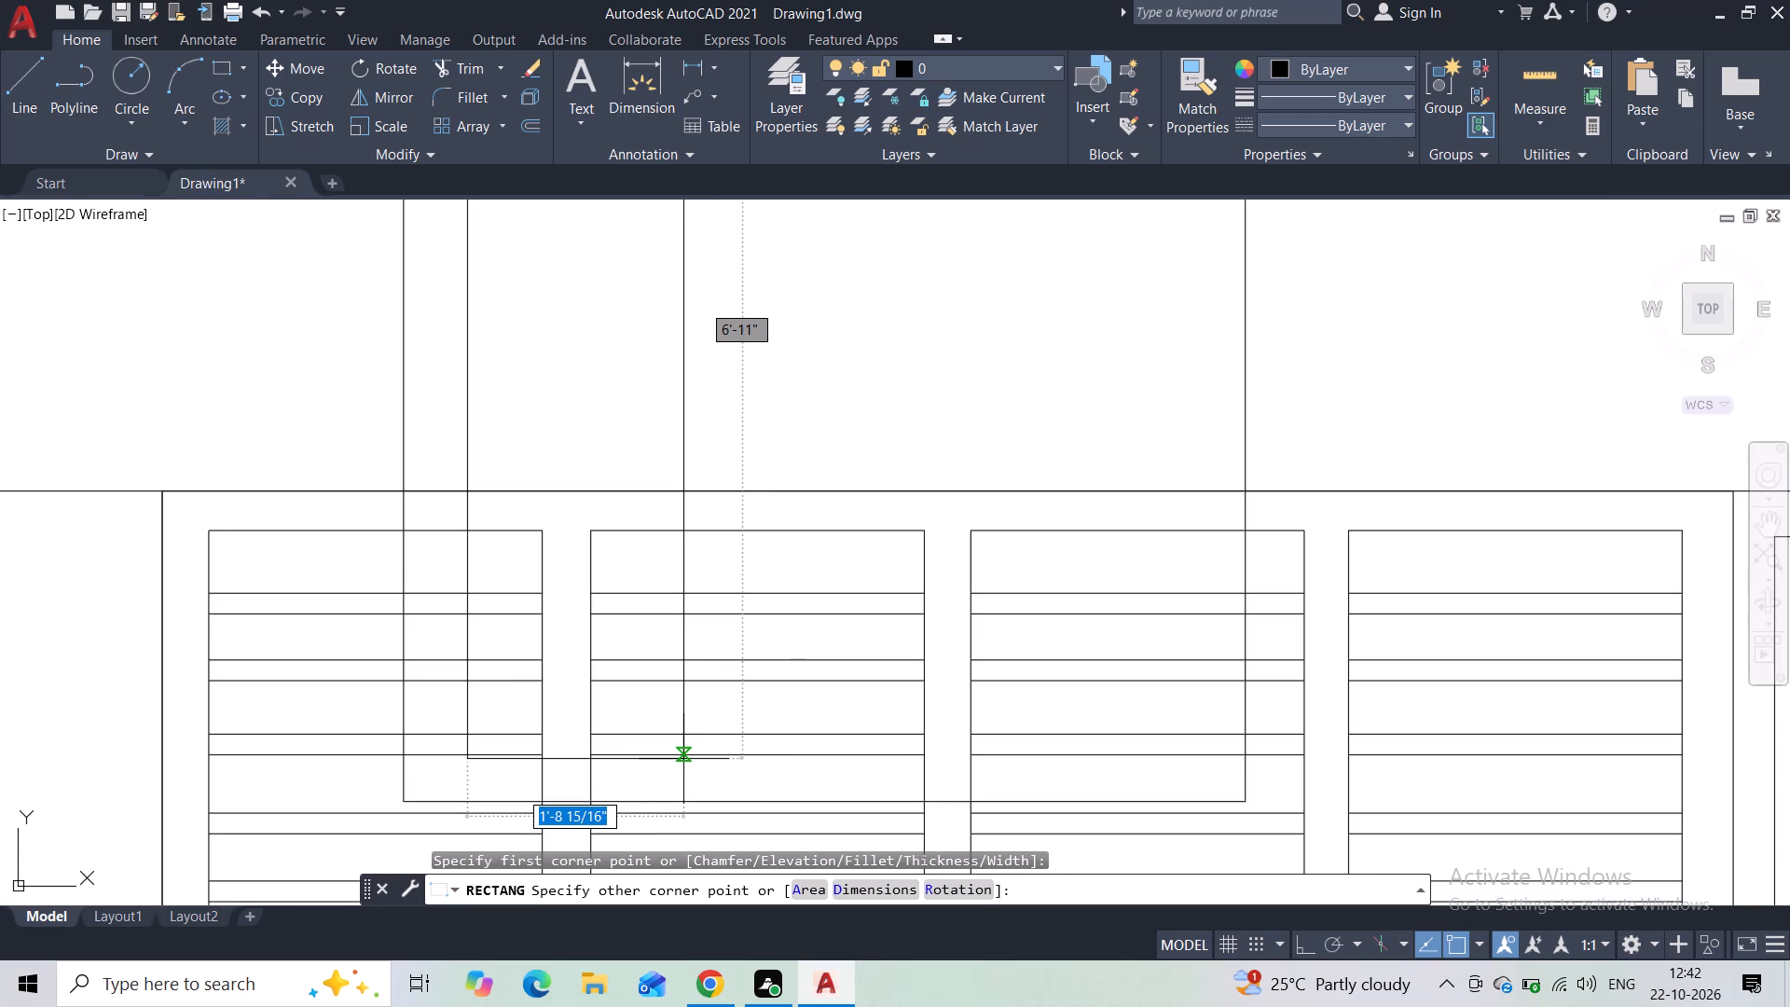
left_click(683, 759)
Stretch the narrow rectangle's bottom edge a couple of inches down toward the outer rectangle's bottom edge.
scroll(640, 766, "up", 2)
left_click(624, 750)
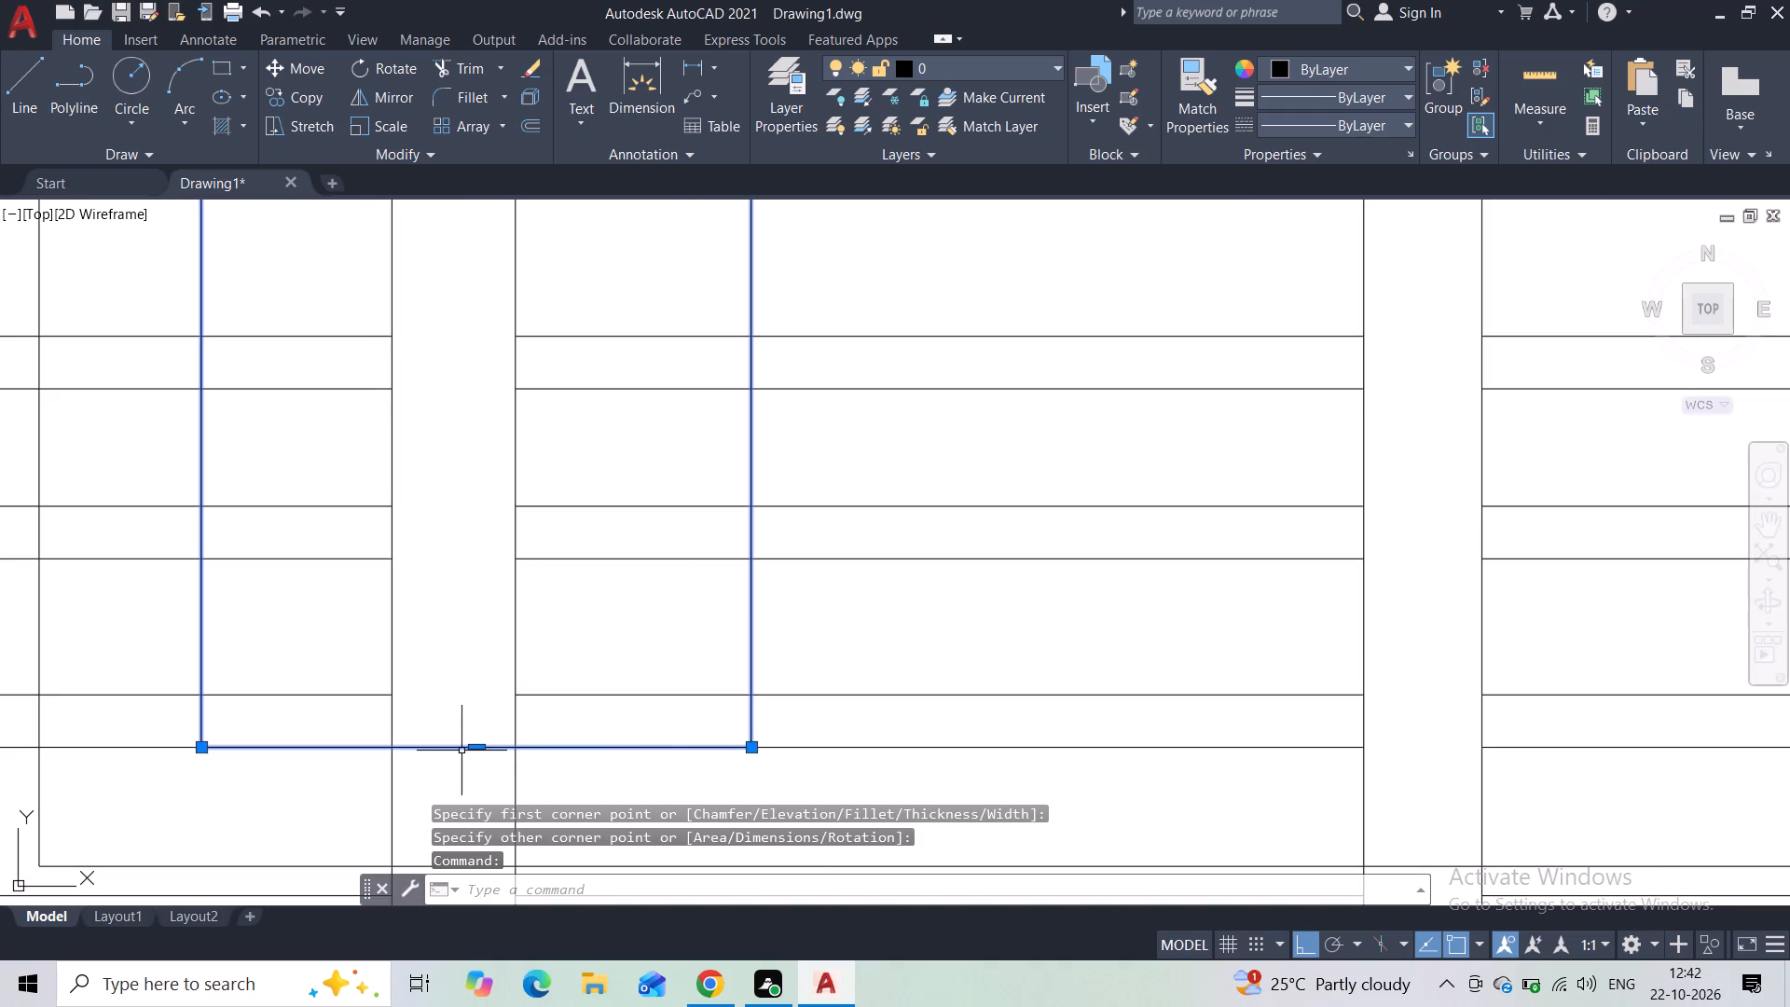
left_click(471, 751)
middle_click_drag(462, 776, 452, 668)
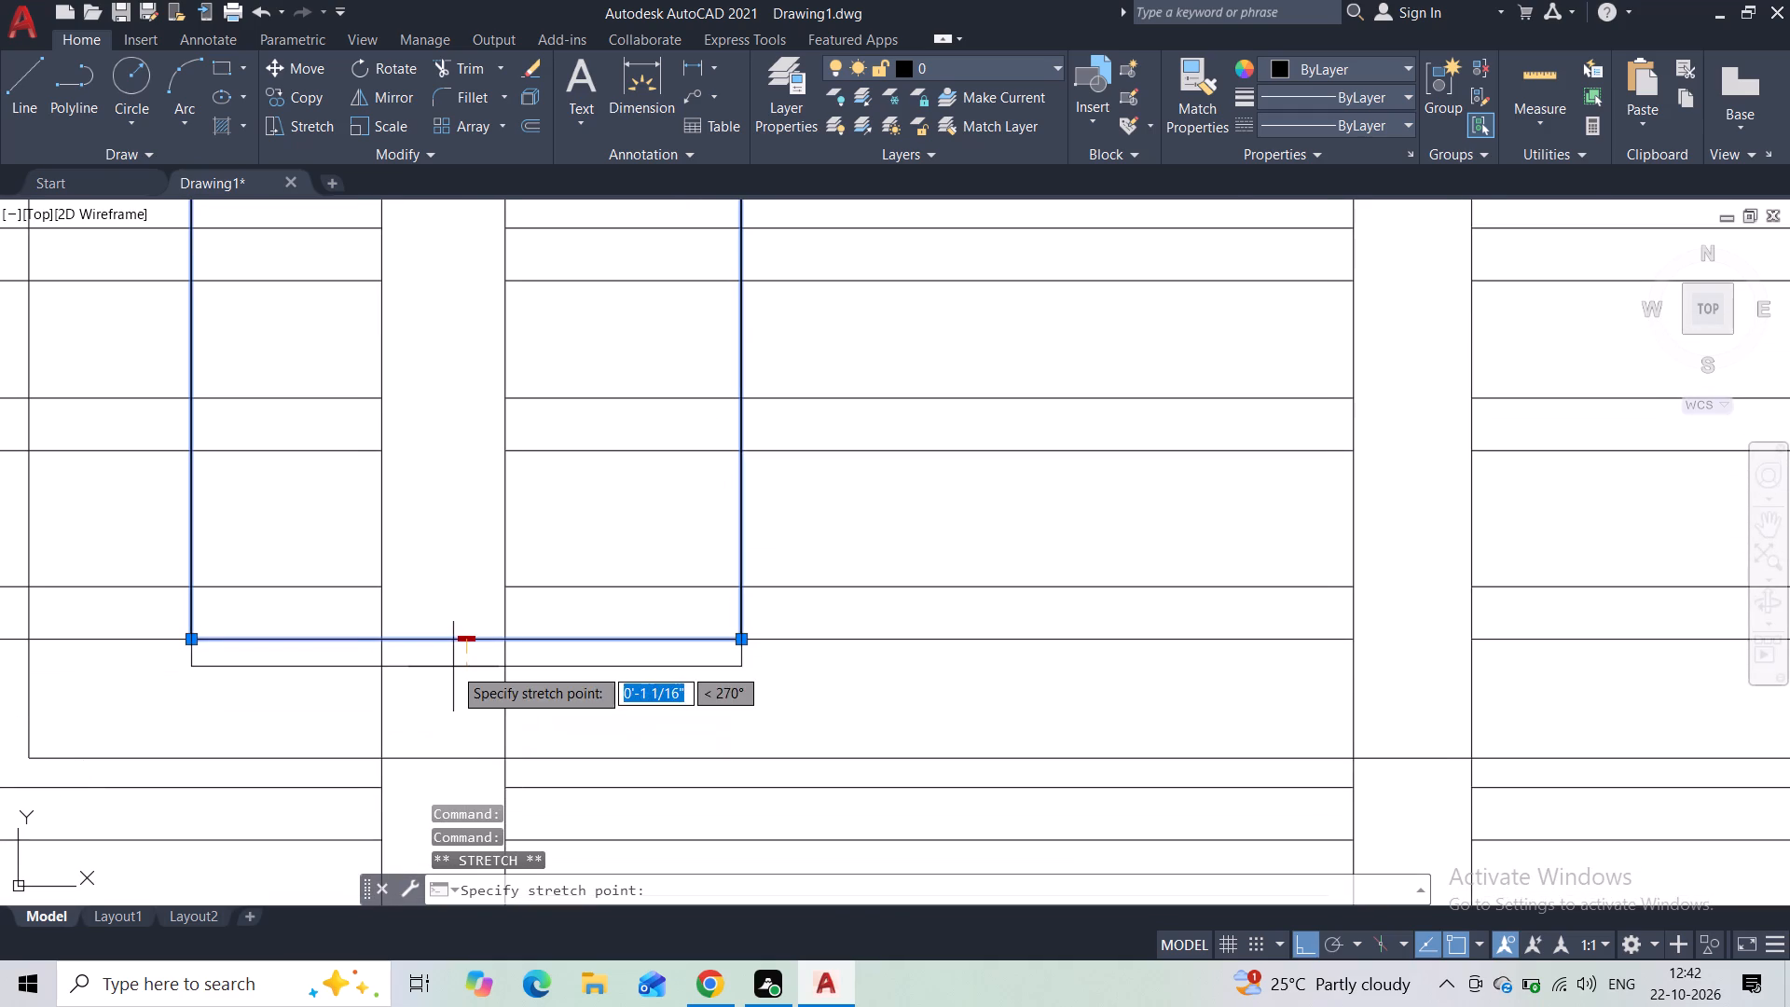
left_click(449, 693)
scroll(476, 666, "down", 5)
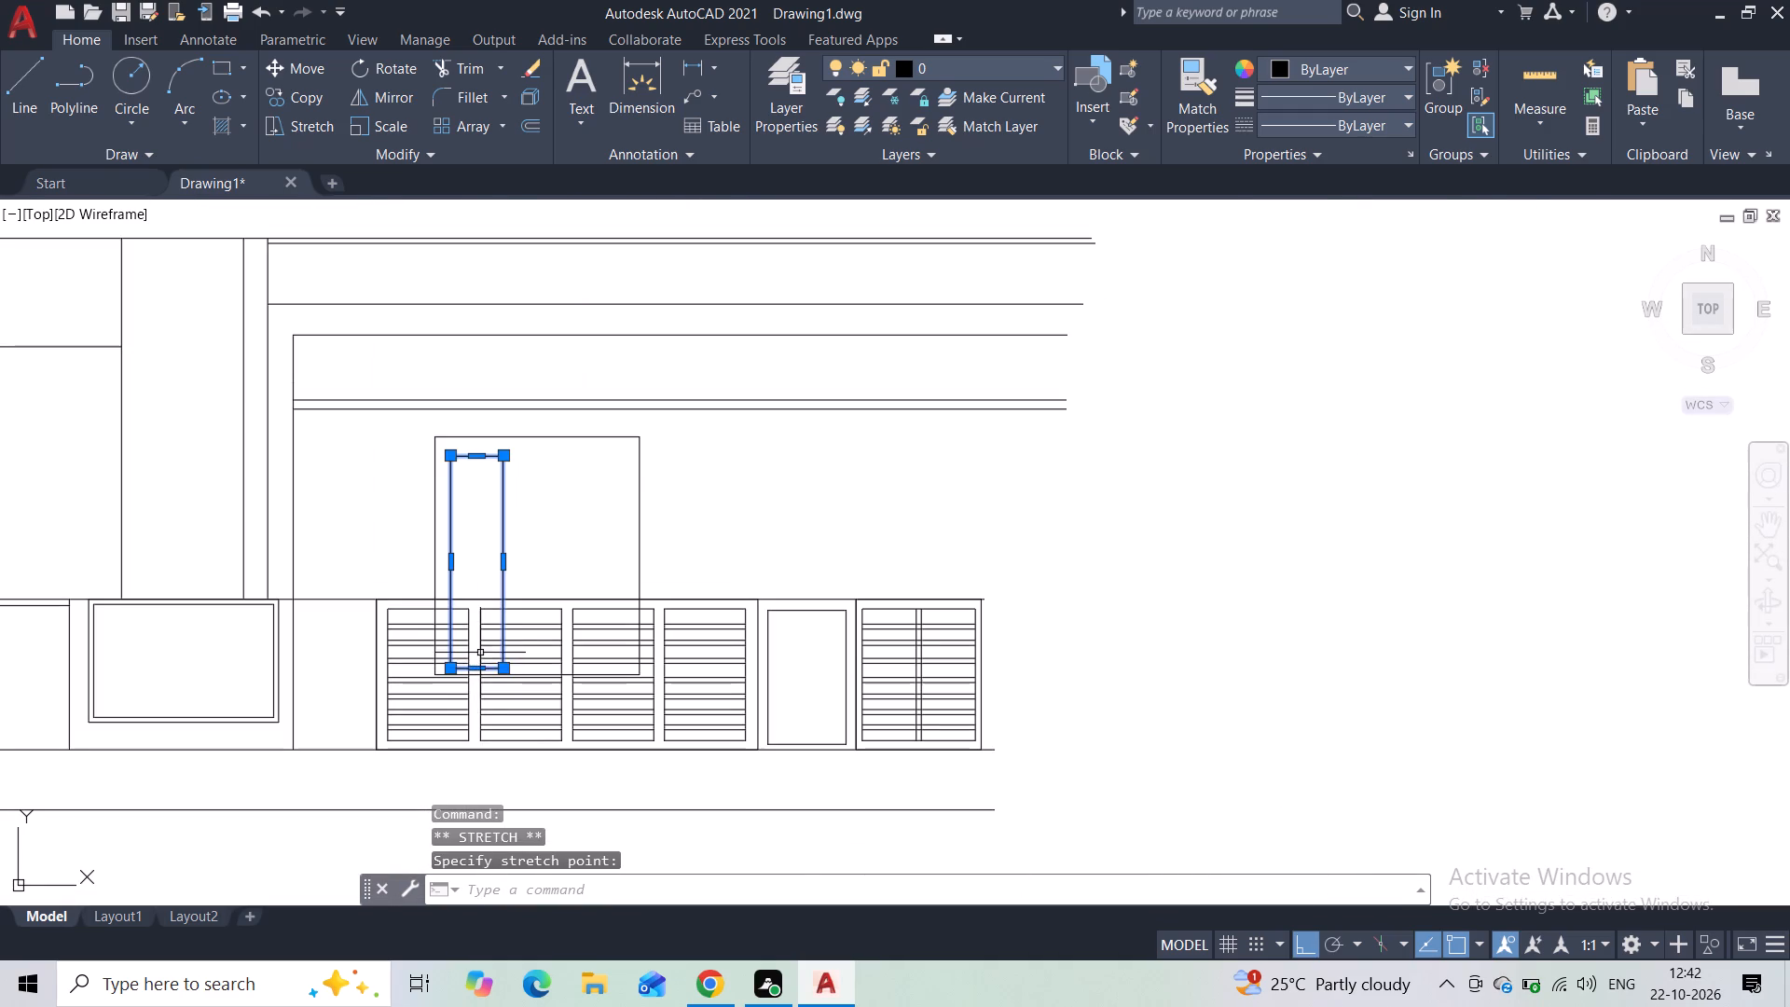
key("Escape")
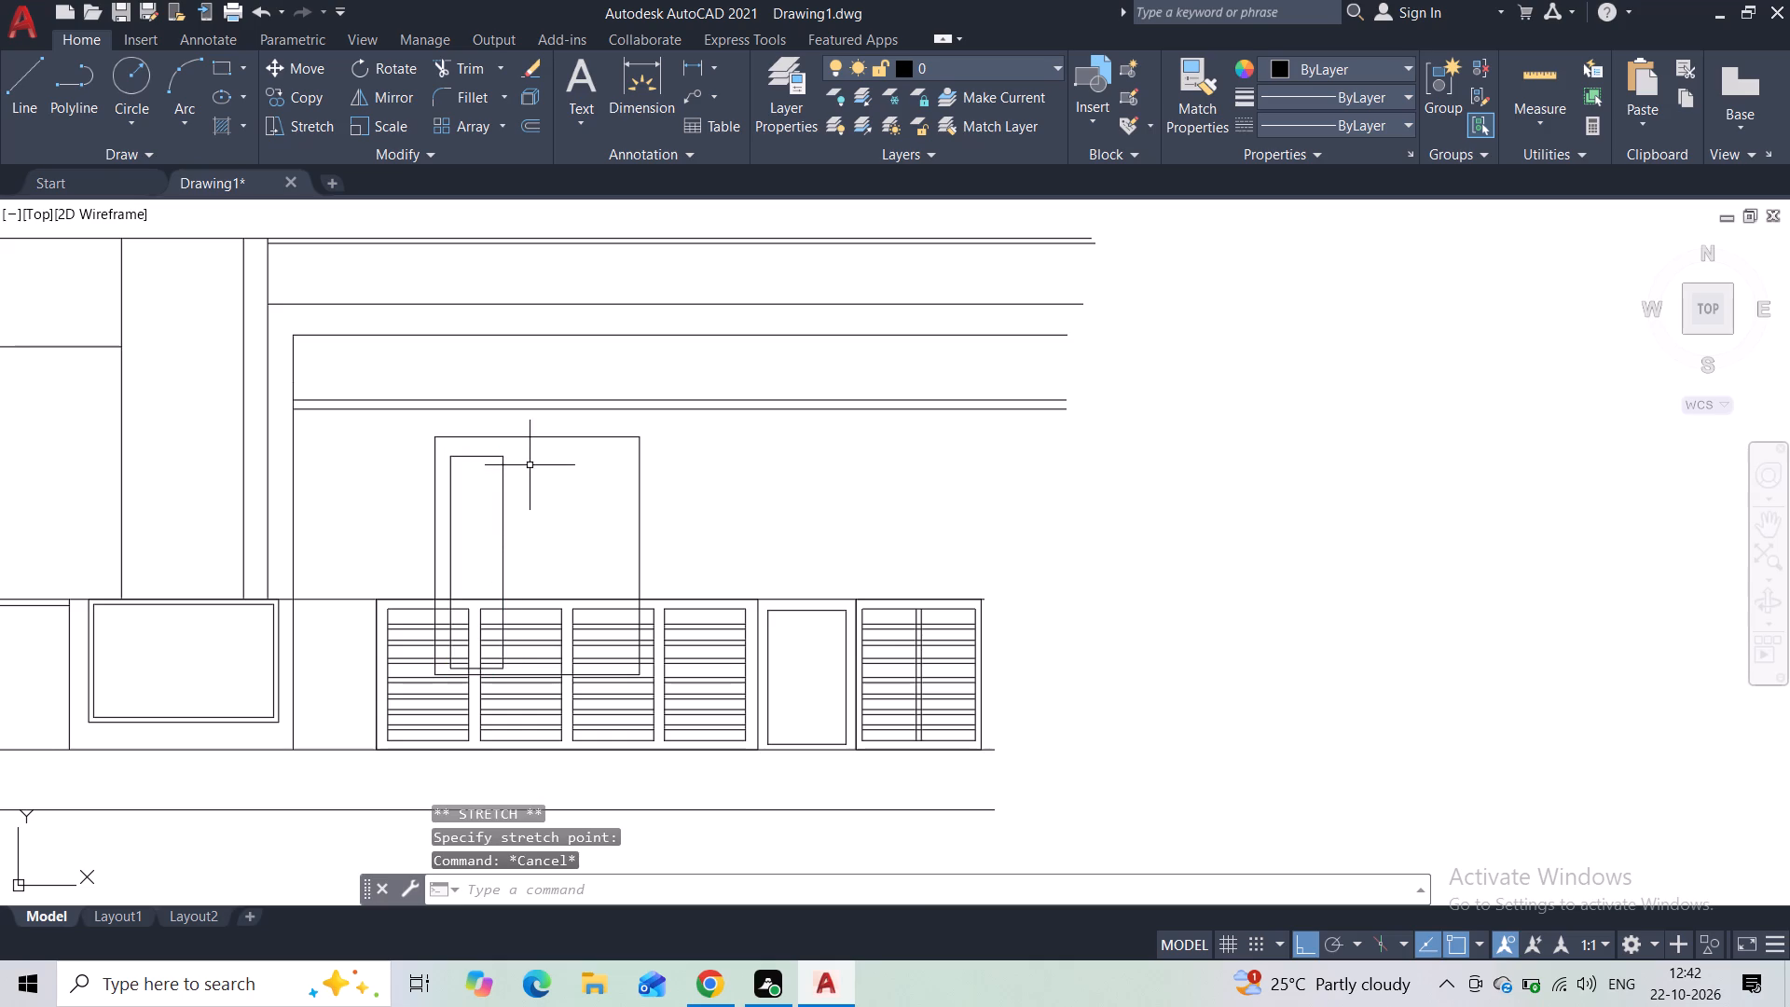
Copy the narrow rectangle twice horizontally to the right inside the tall frame, placing the second copy about 4'-2" from the original.
scroll(528, 462, "up", 2)
left_click(503, 434)
left_click(351, 519)
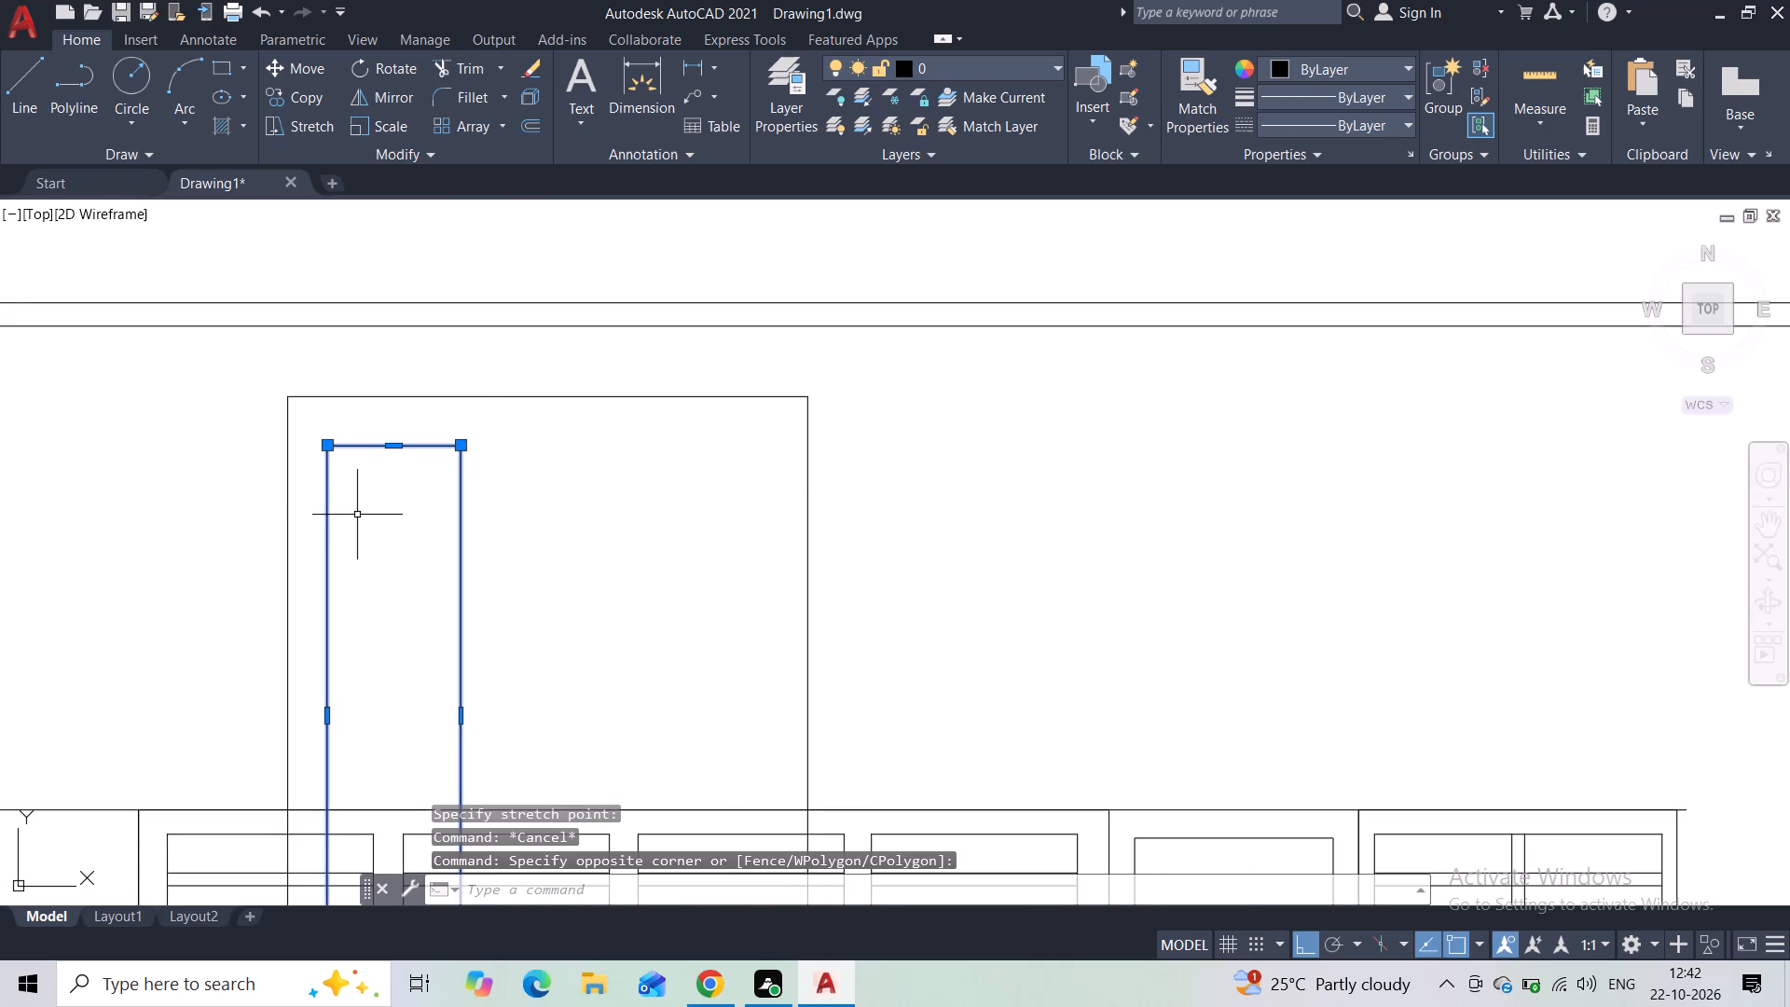
left_click(299, 94)
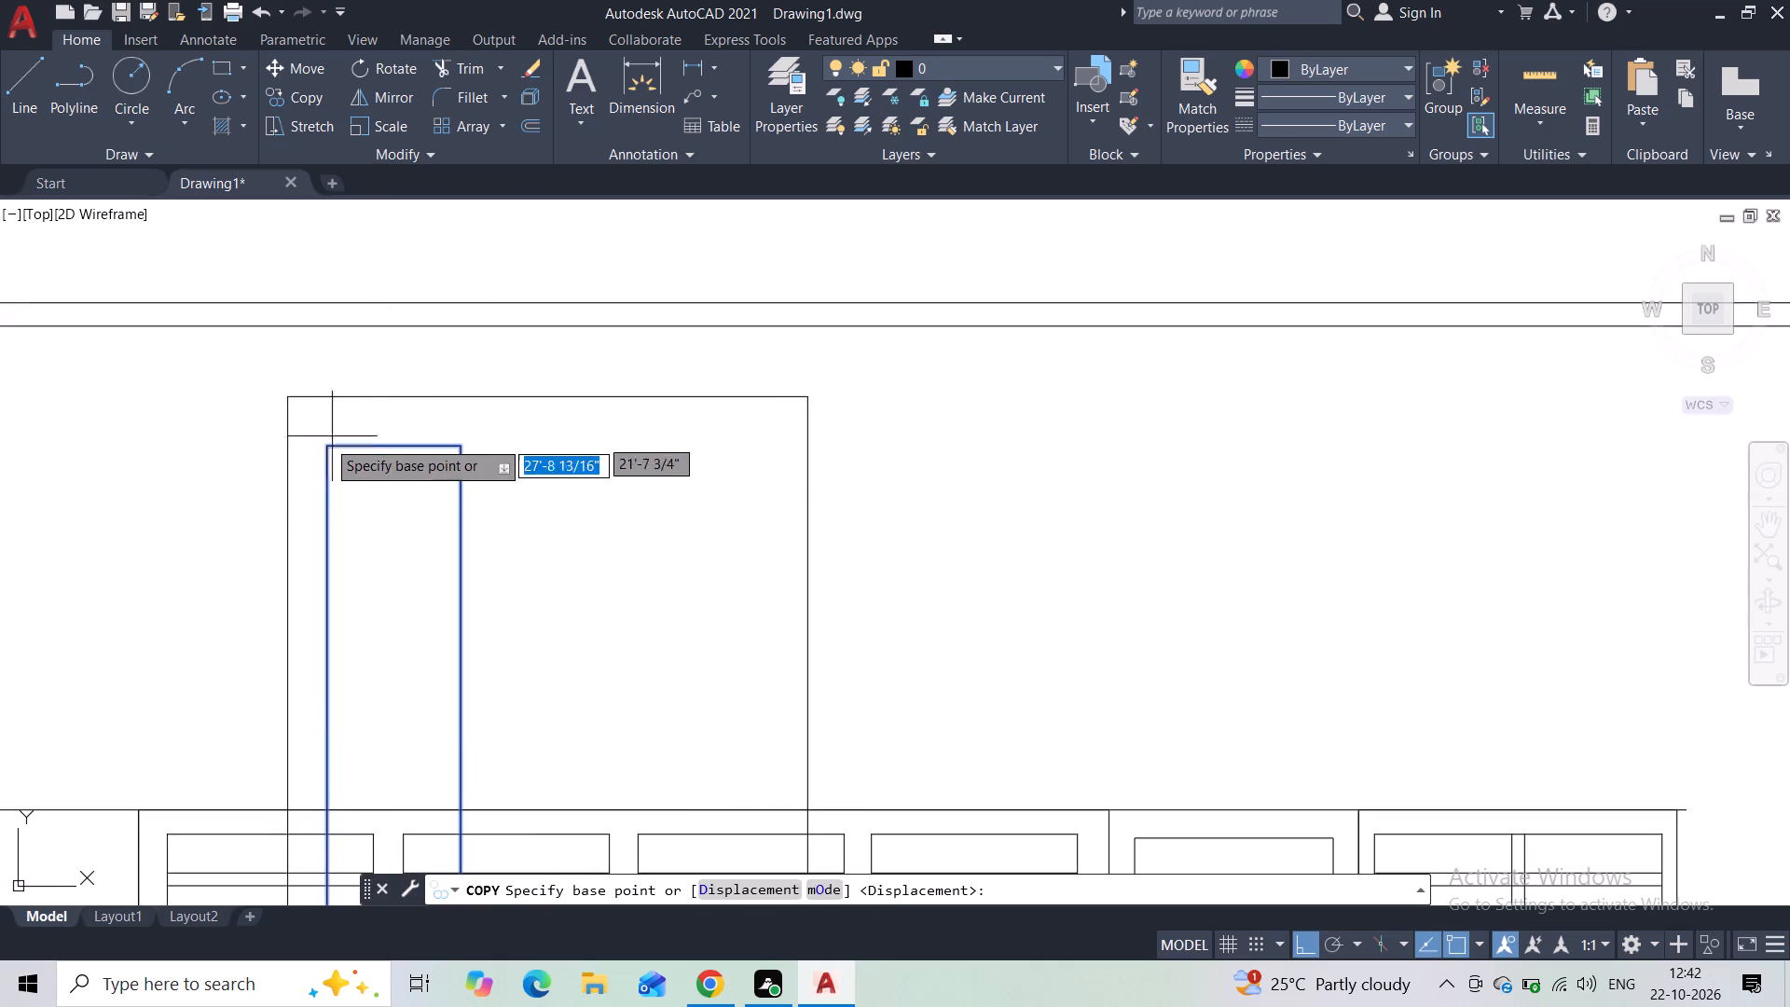
left_click(323, 447)
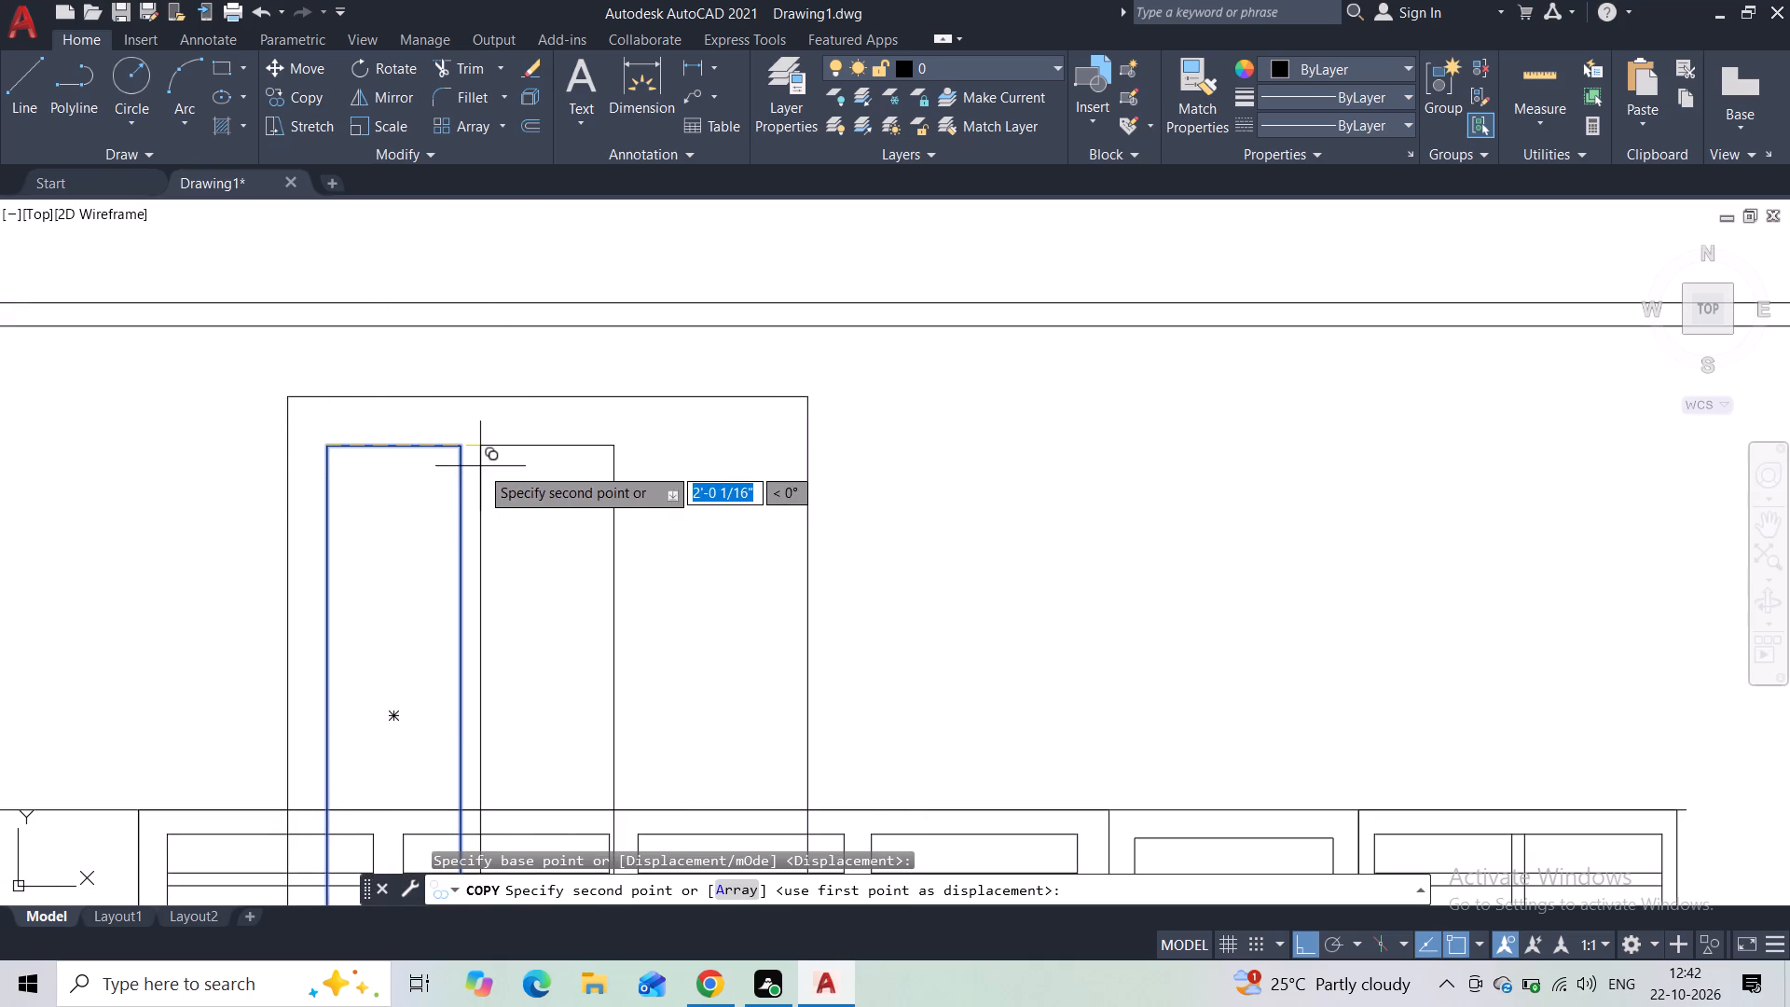
left_click(490, 471)
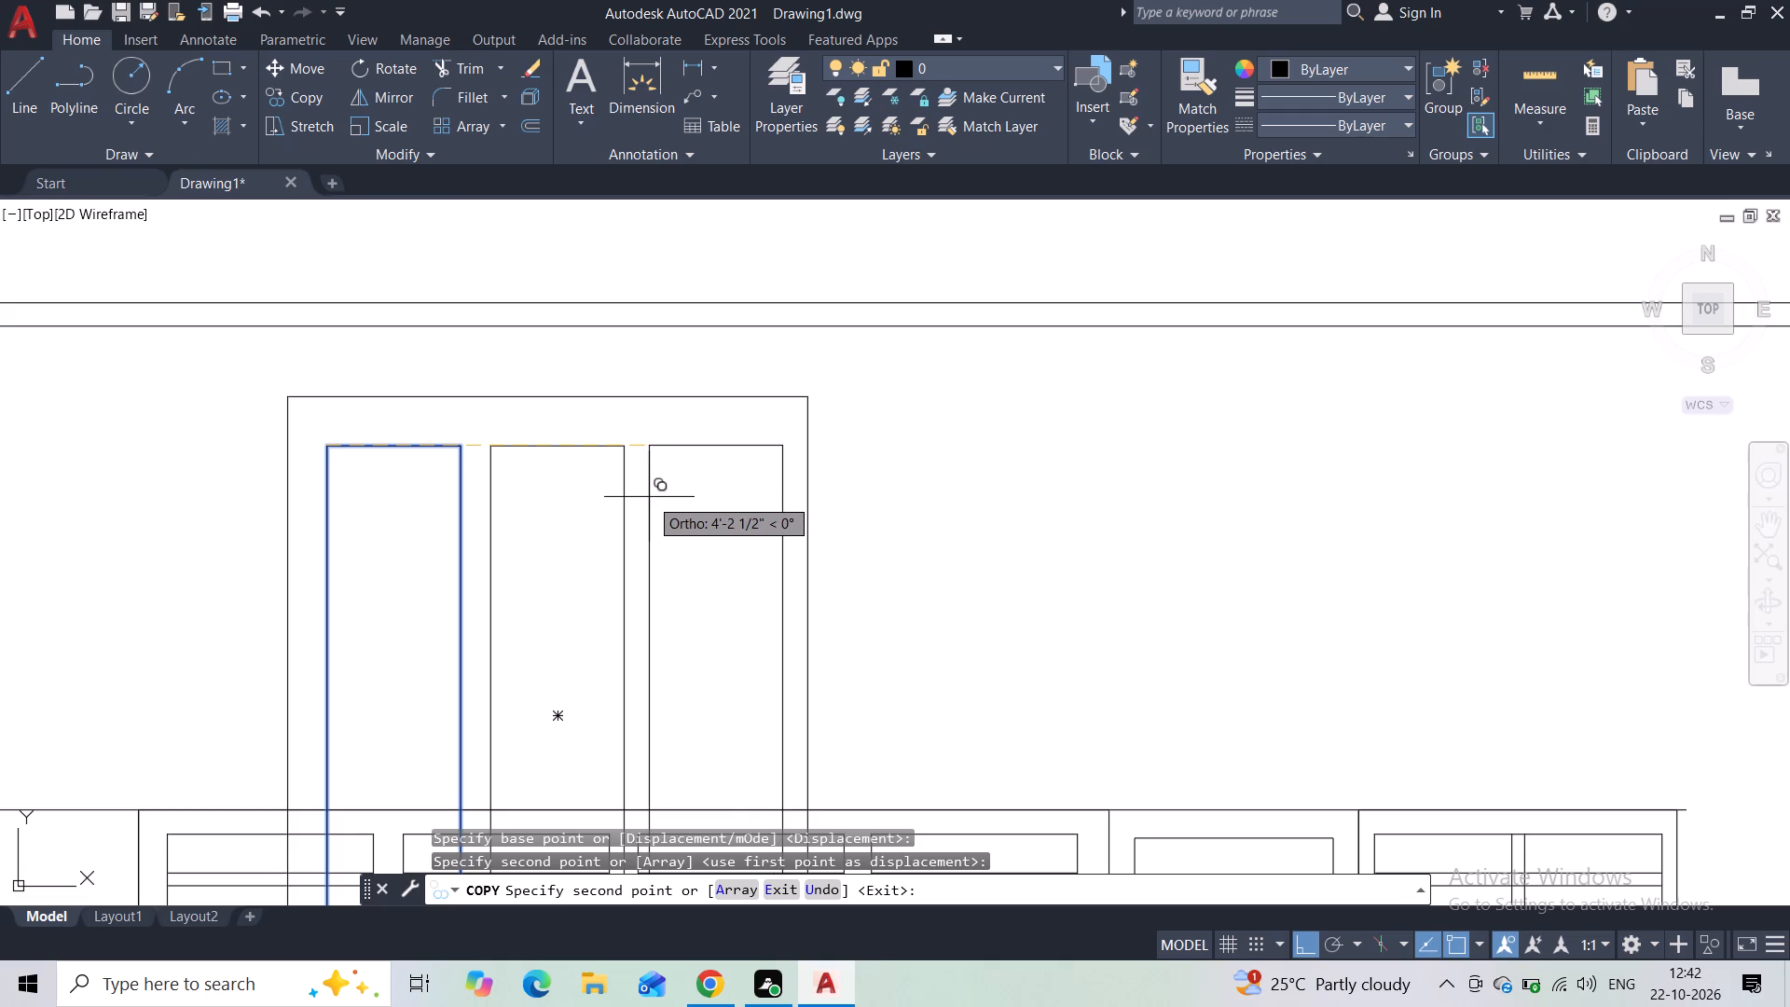
left_click(649, 497)
key("Escape")
Draw a horizontal line from the right end of the louvered bay's top line, extending it well past the wide louvered panel.
scroll(680, 477, "down", 1)
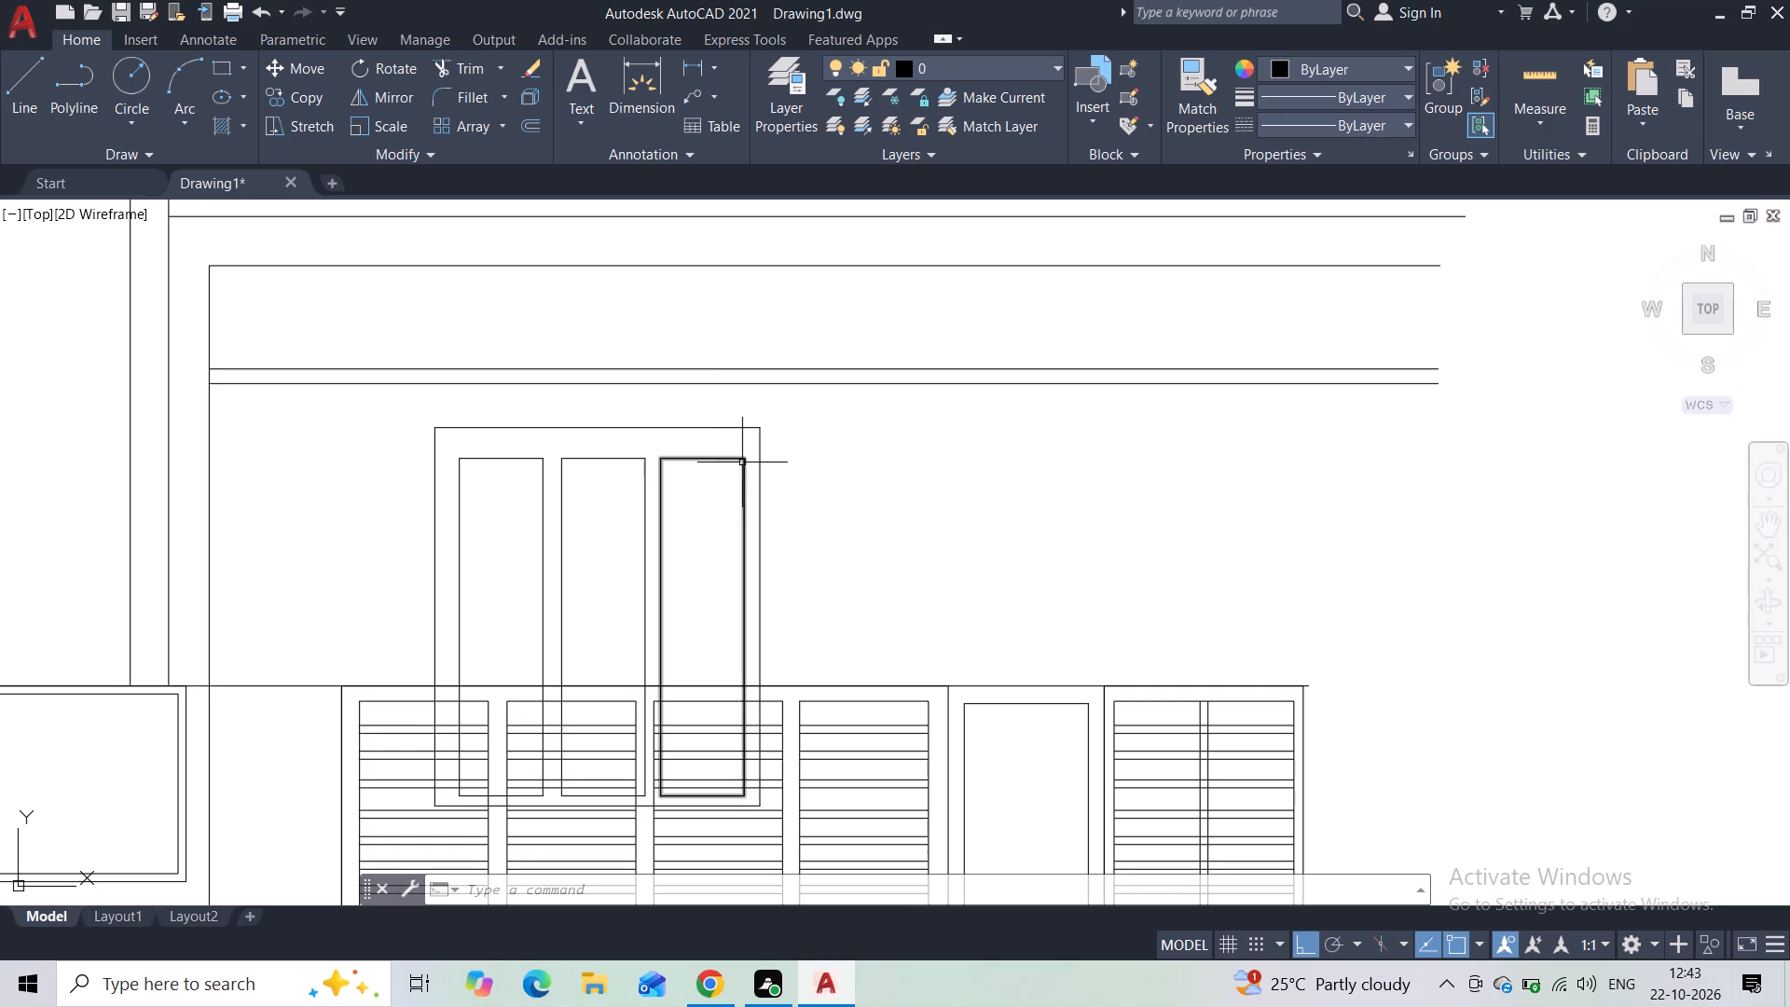
scroll(859, 556, "down", 1)
middle_click_drag(860, 557, 806, 536)
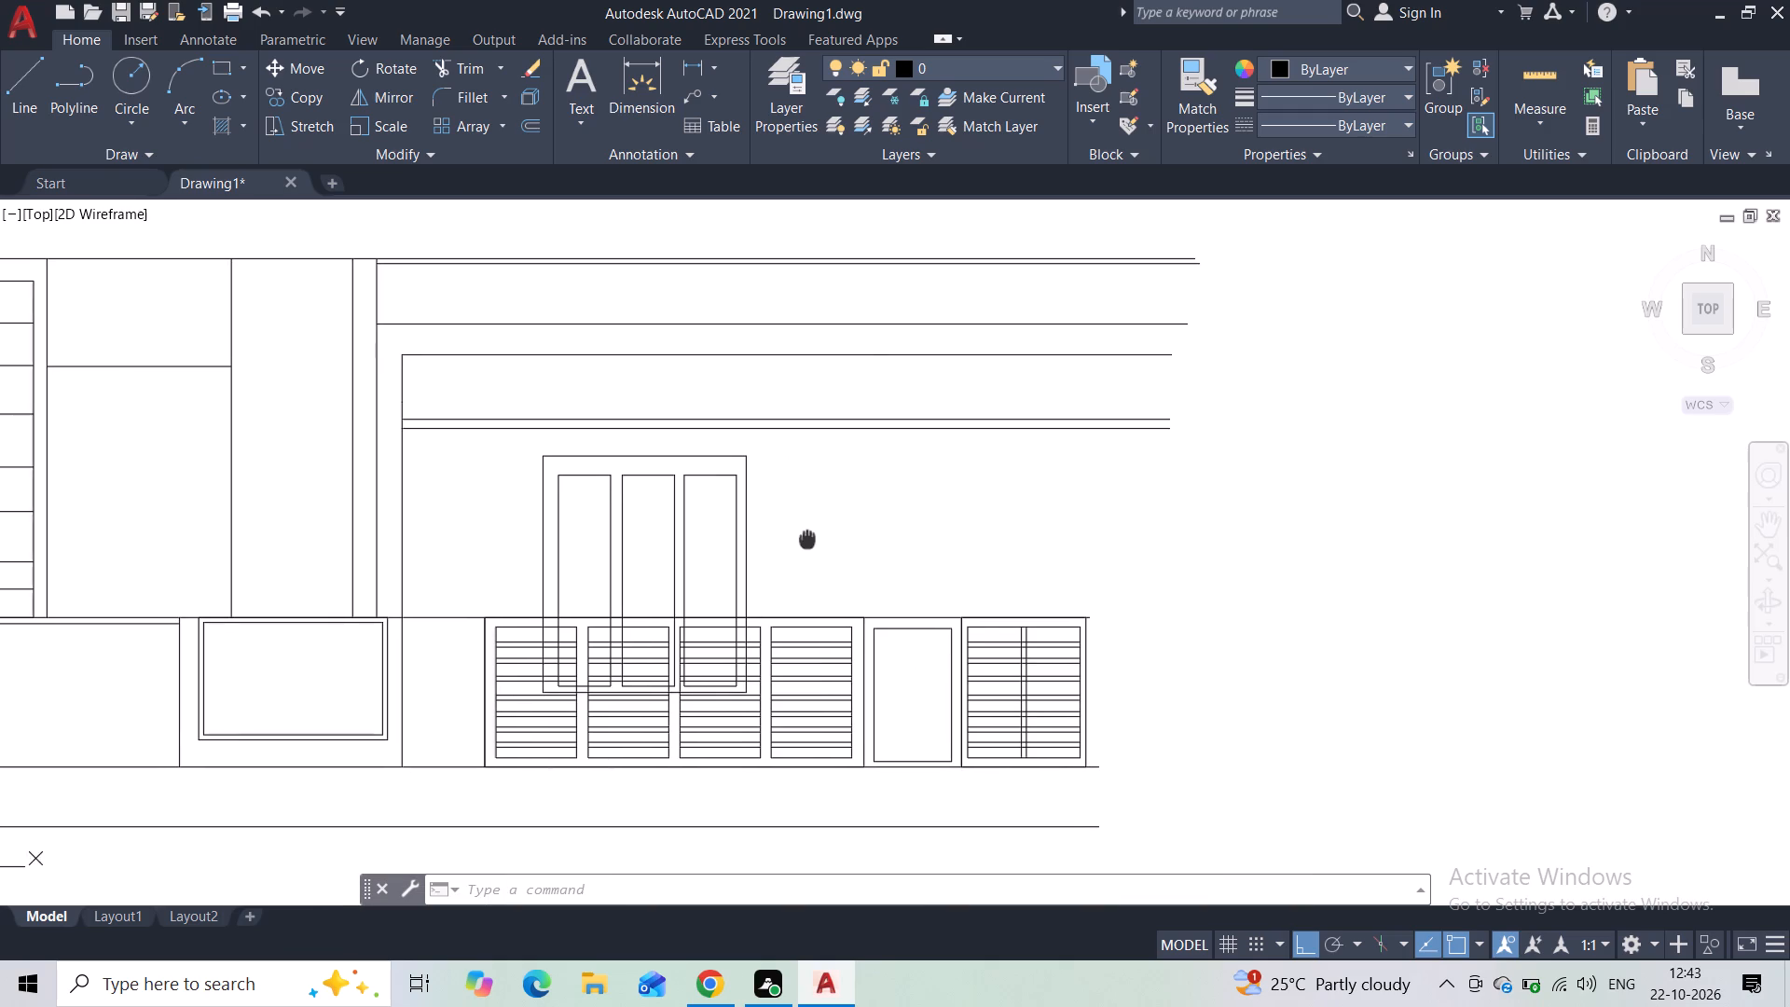
middle_click_drag(806, 536, 805, 535)
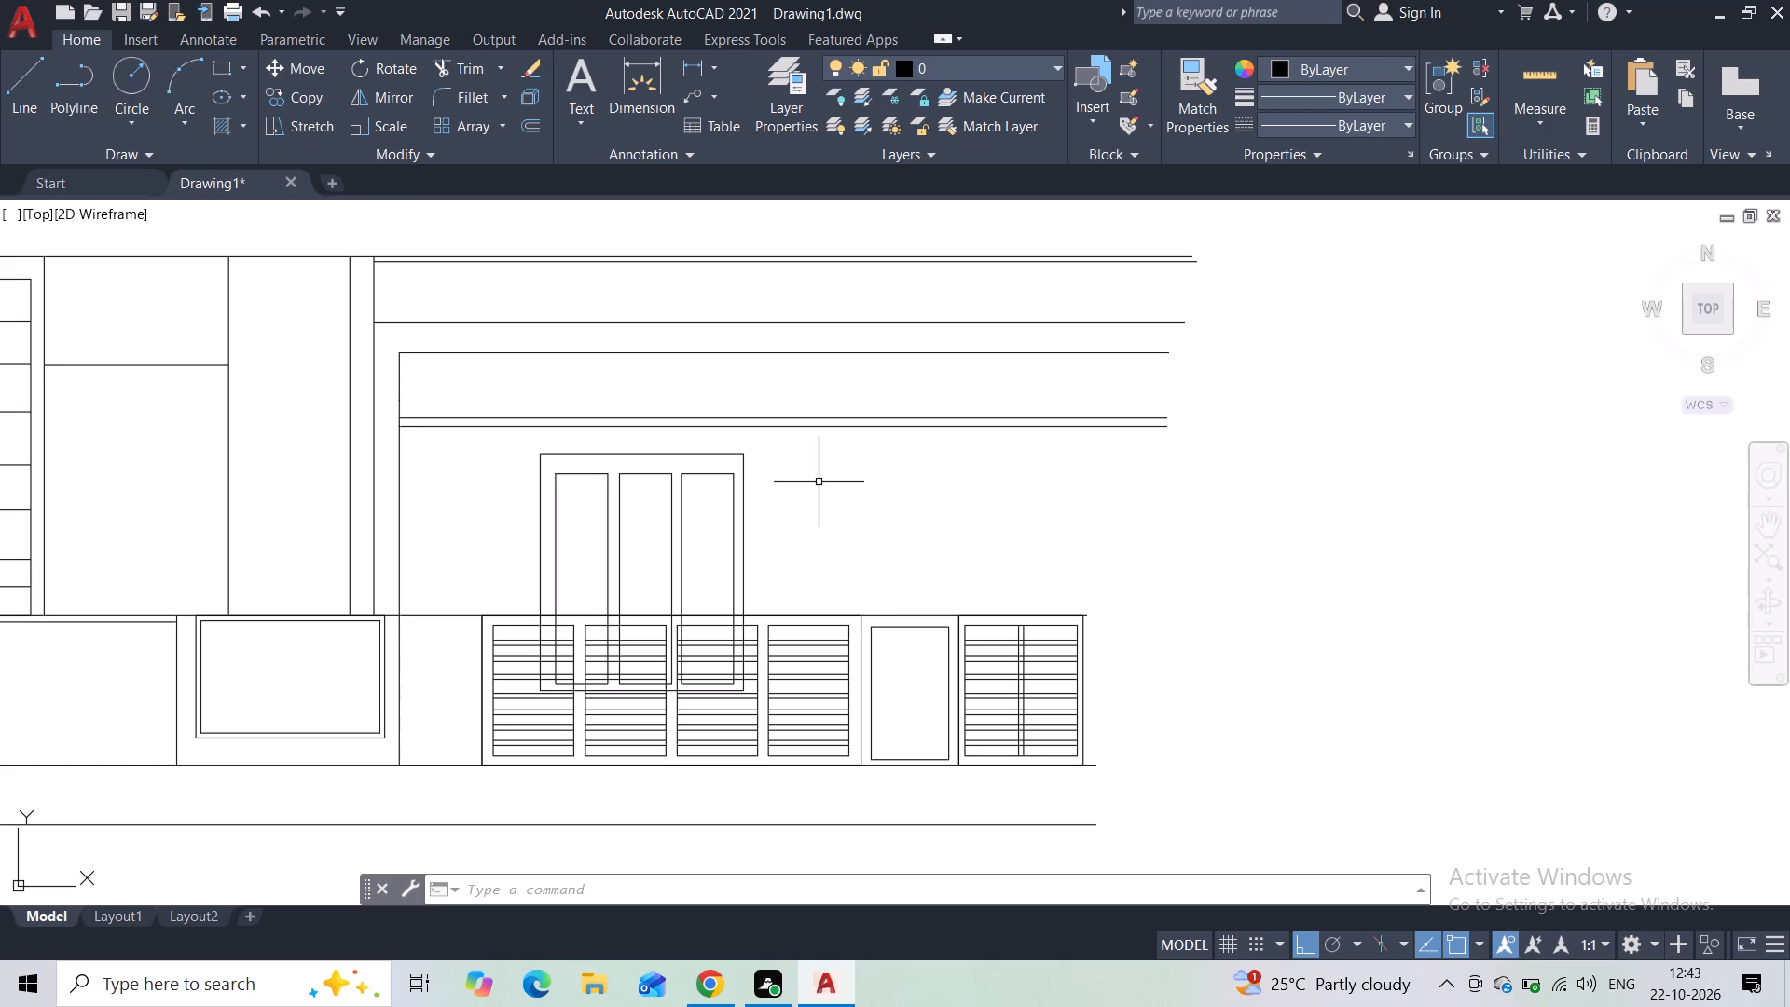
middle_click_drag(943, 520, 769, 481)
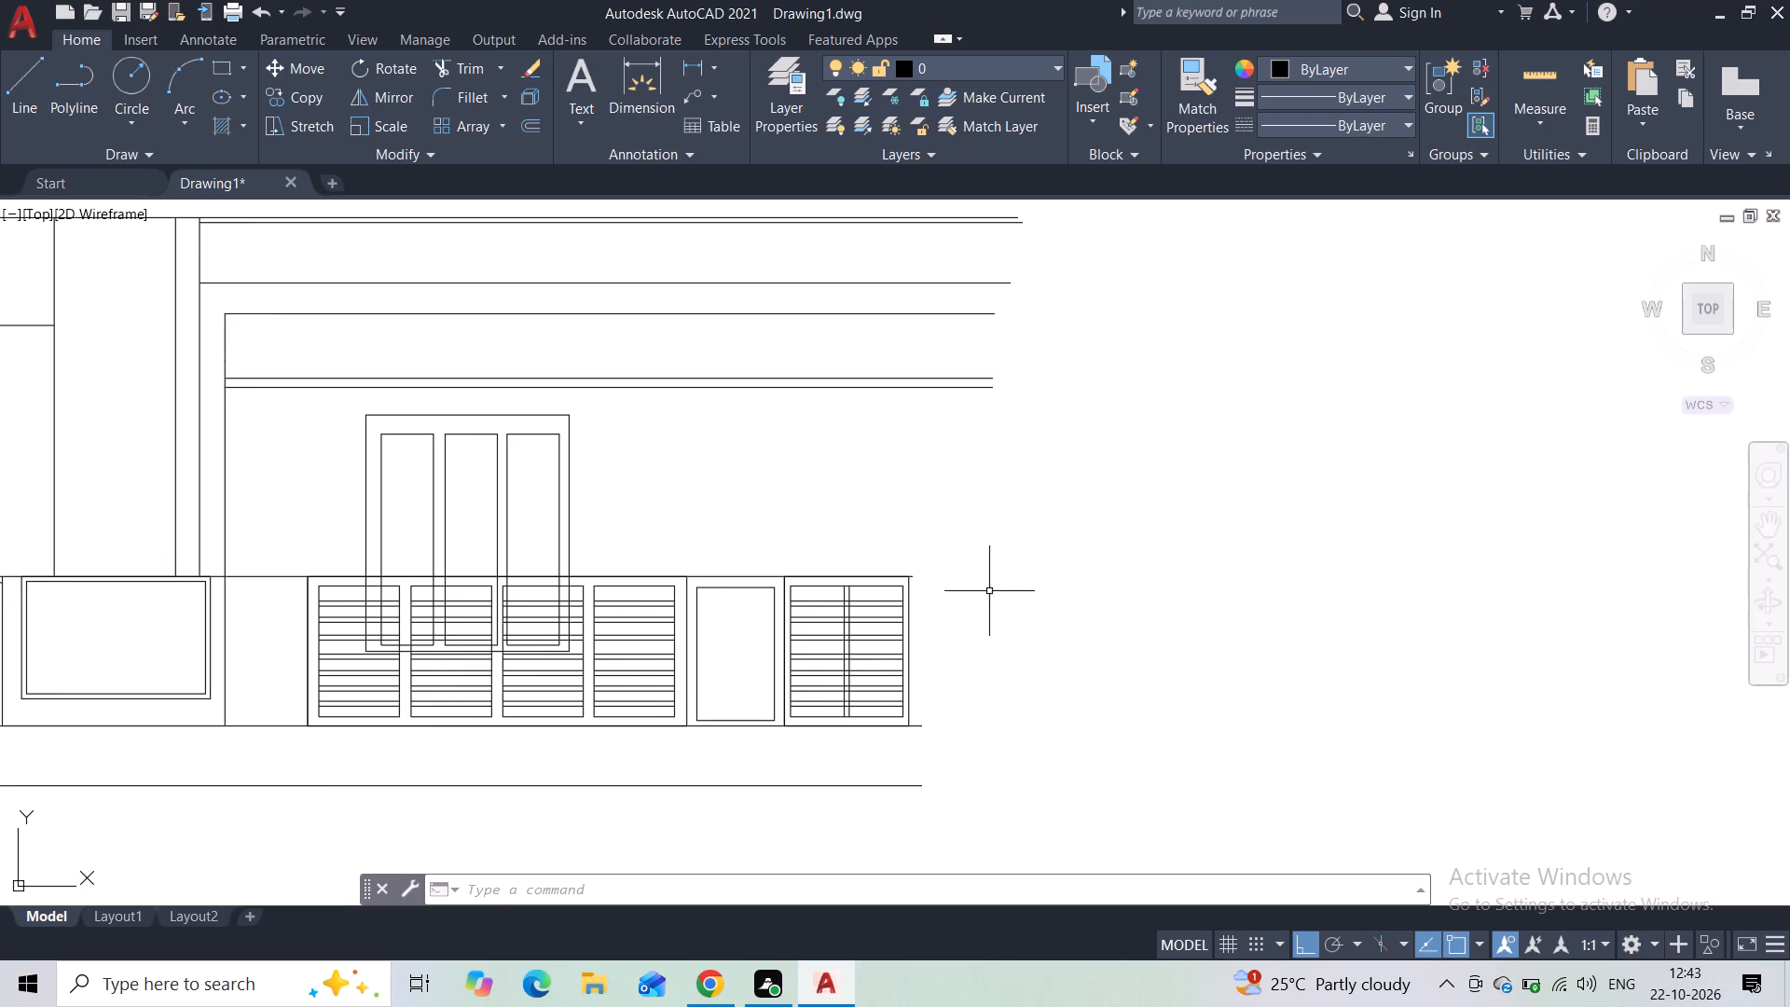
scroll(929, 586, "up", 2)
scroll(972, 572, "down", 1)
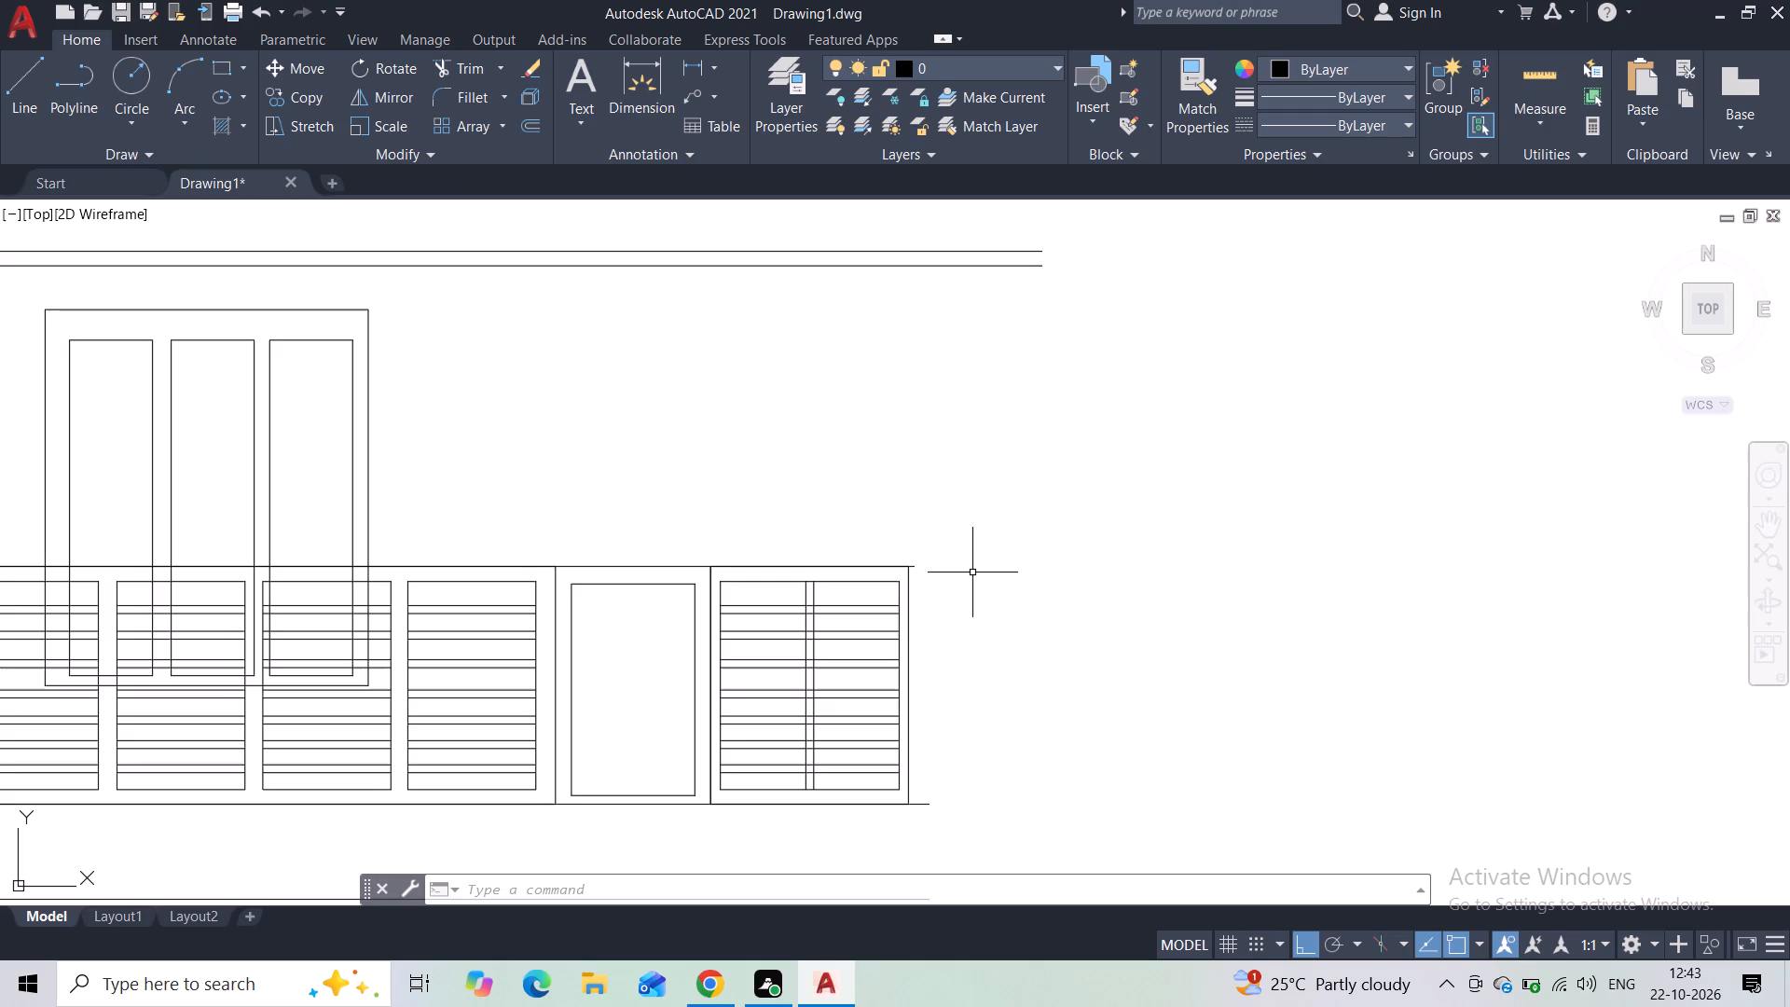
middle_click_drag(972, 572, 872, 571)
scroll(872, 571, "down", 2)
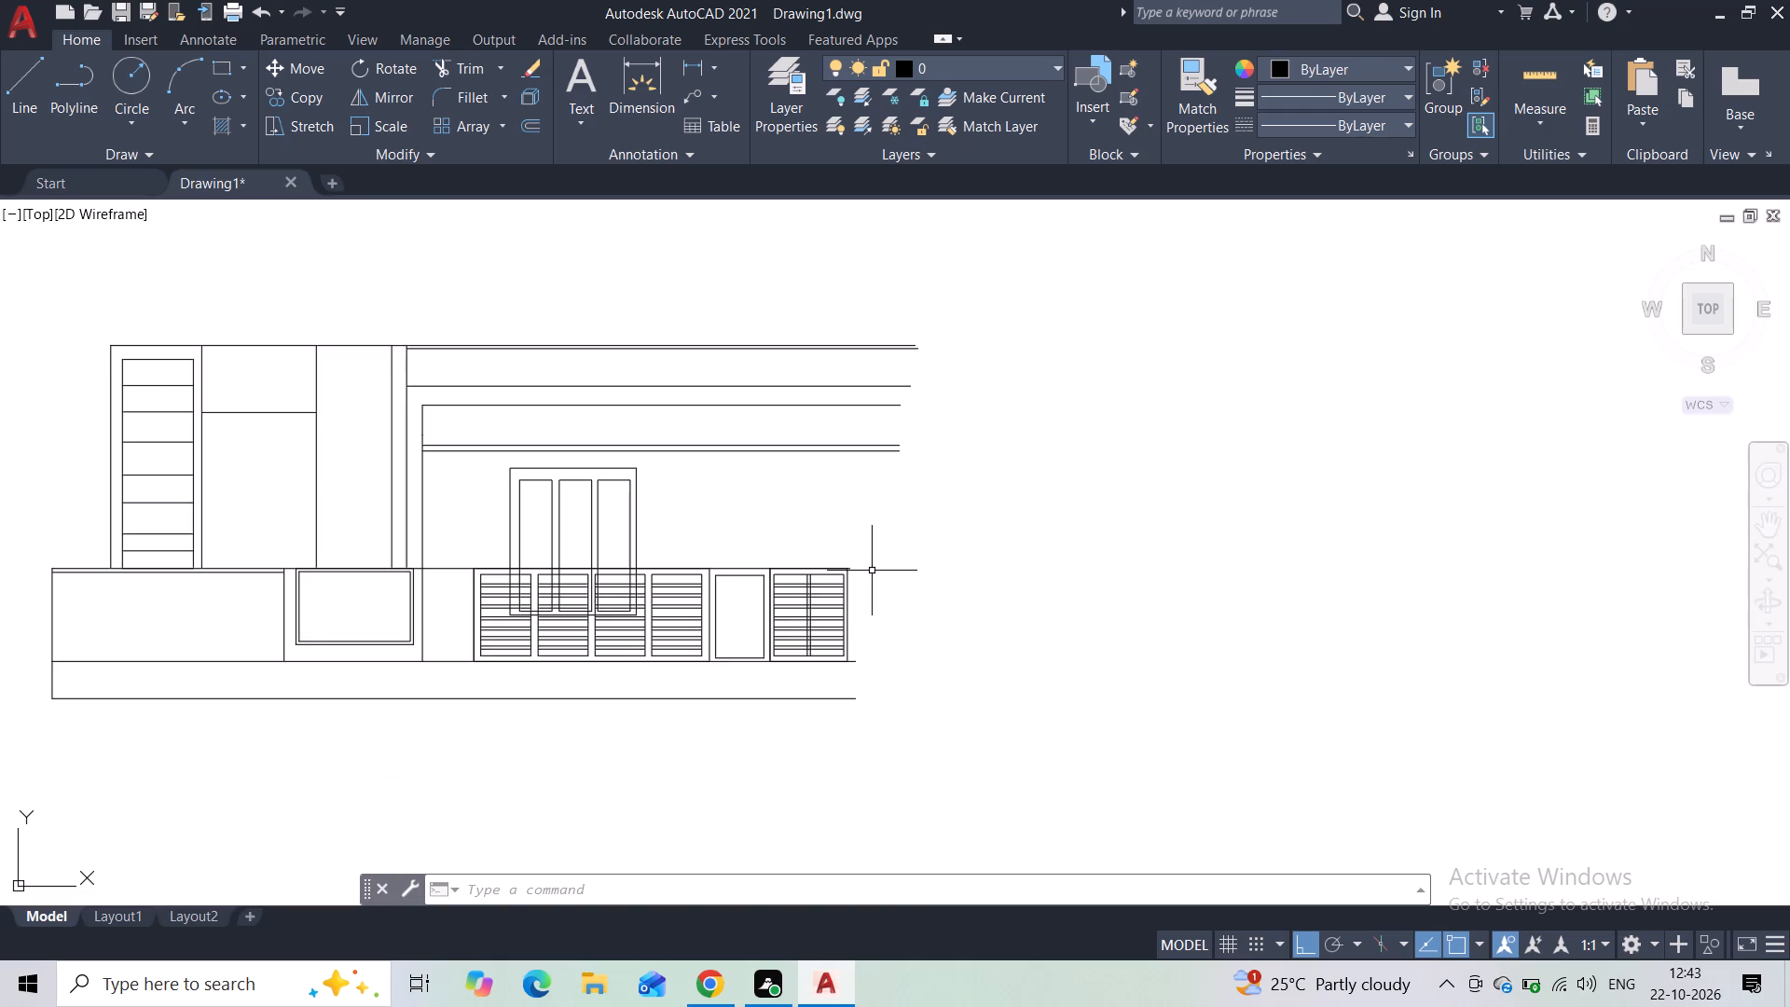
left_click(7, 101)
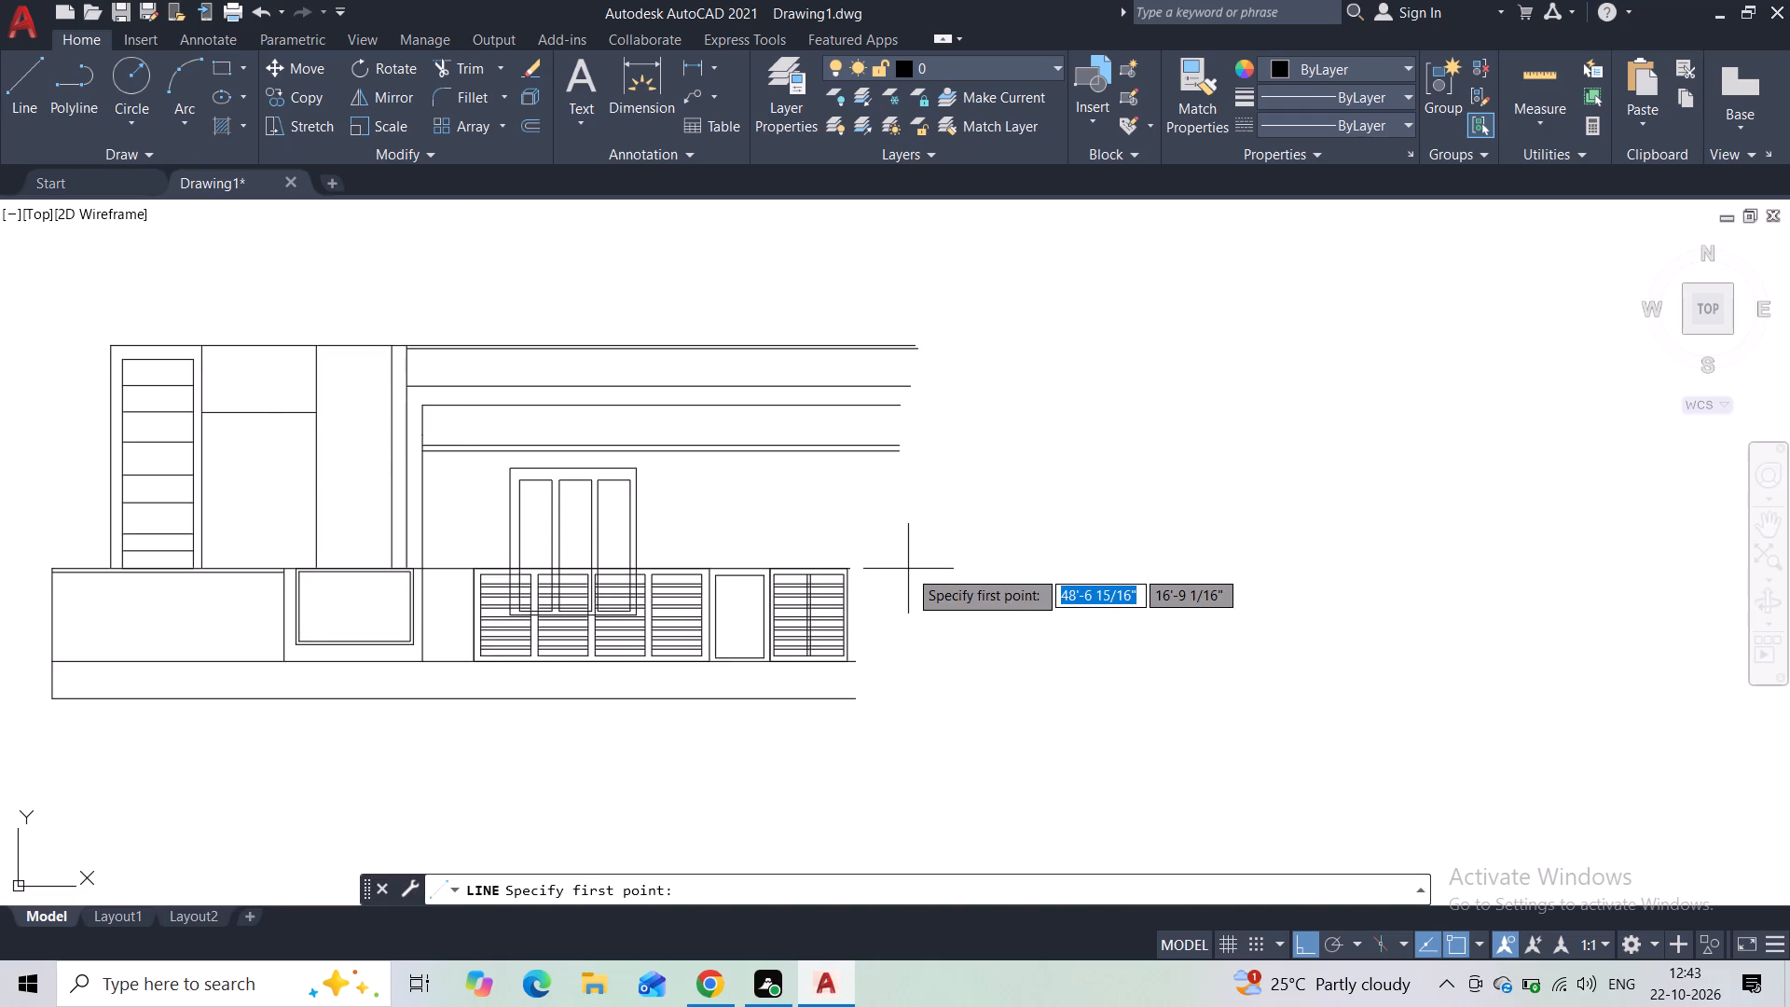
scroll(907, 569, "up", 2)
scroll(775, 580, "up", 1)
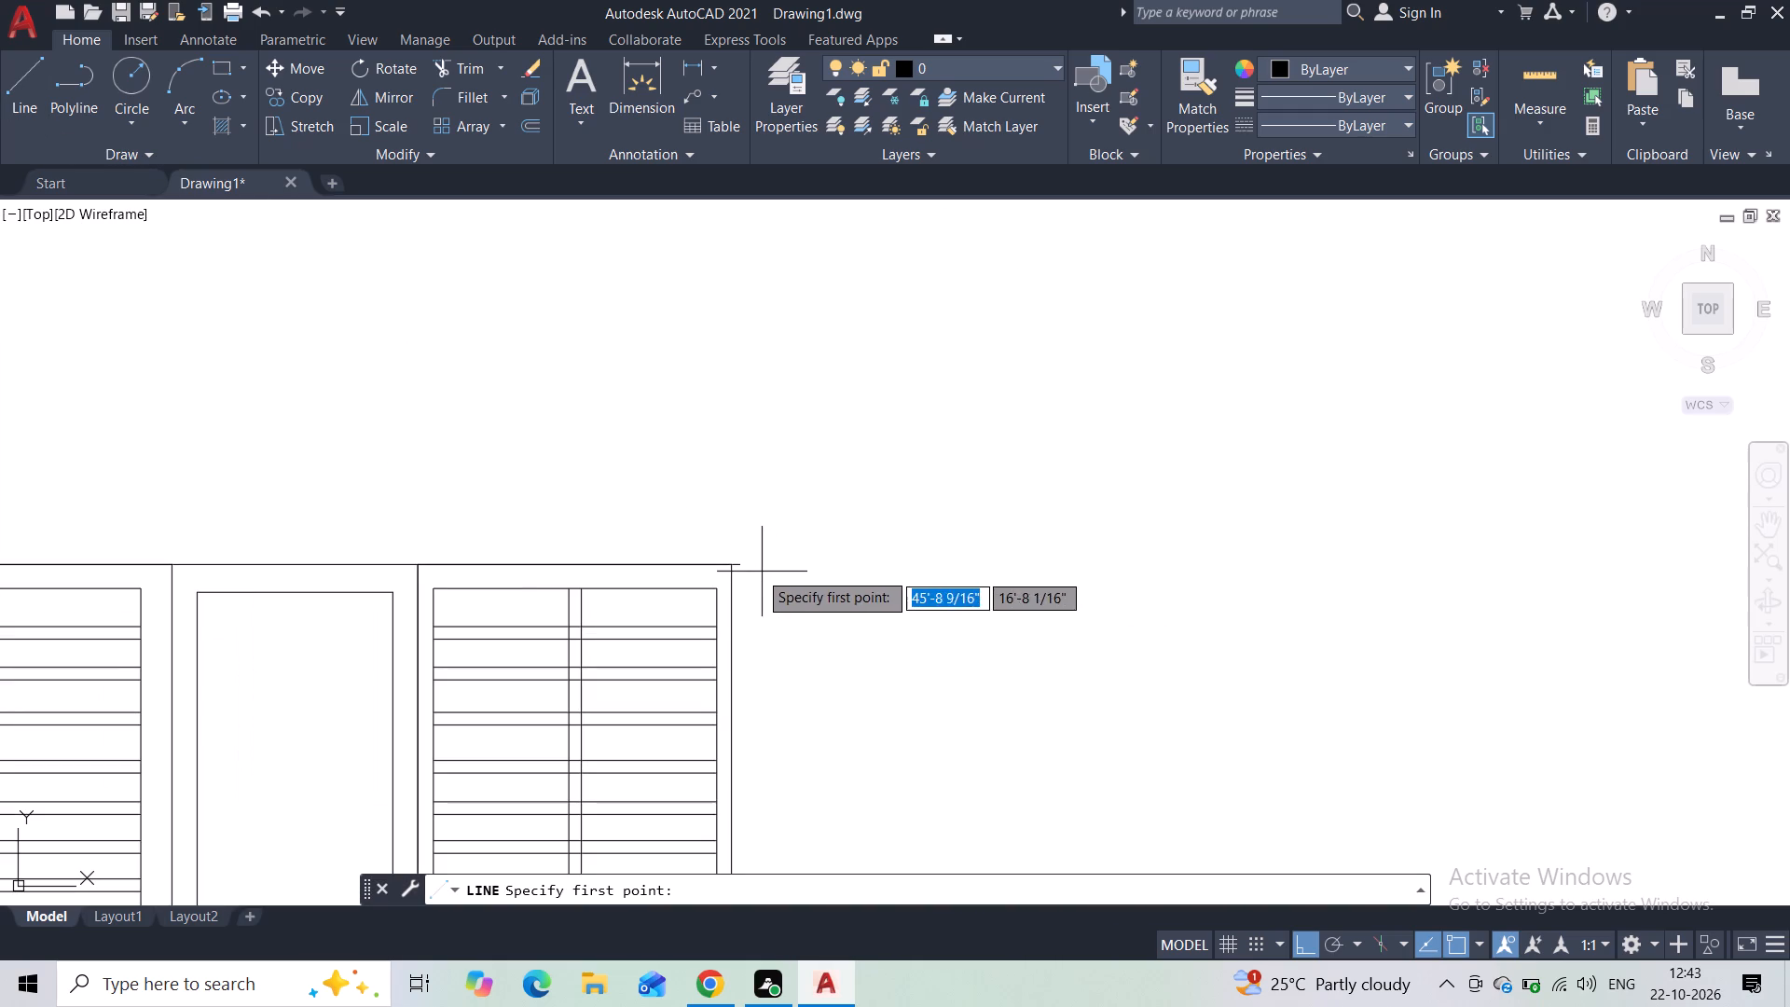
left_click(745, 567)
scroll(987, 582, "down", 2)
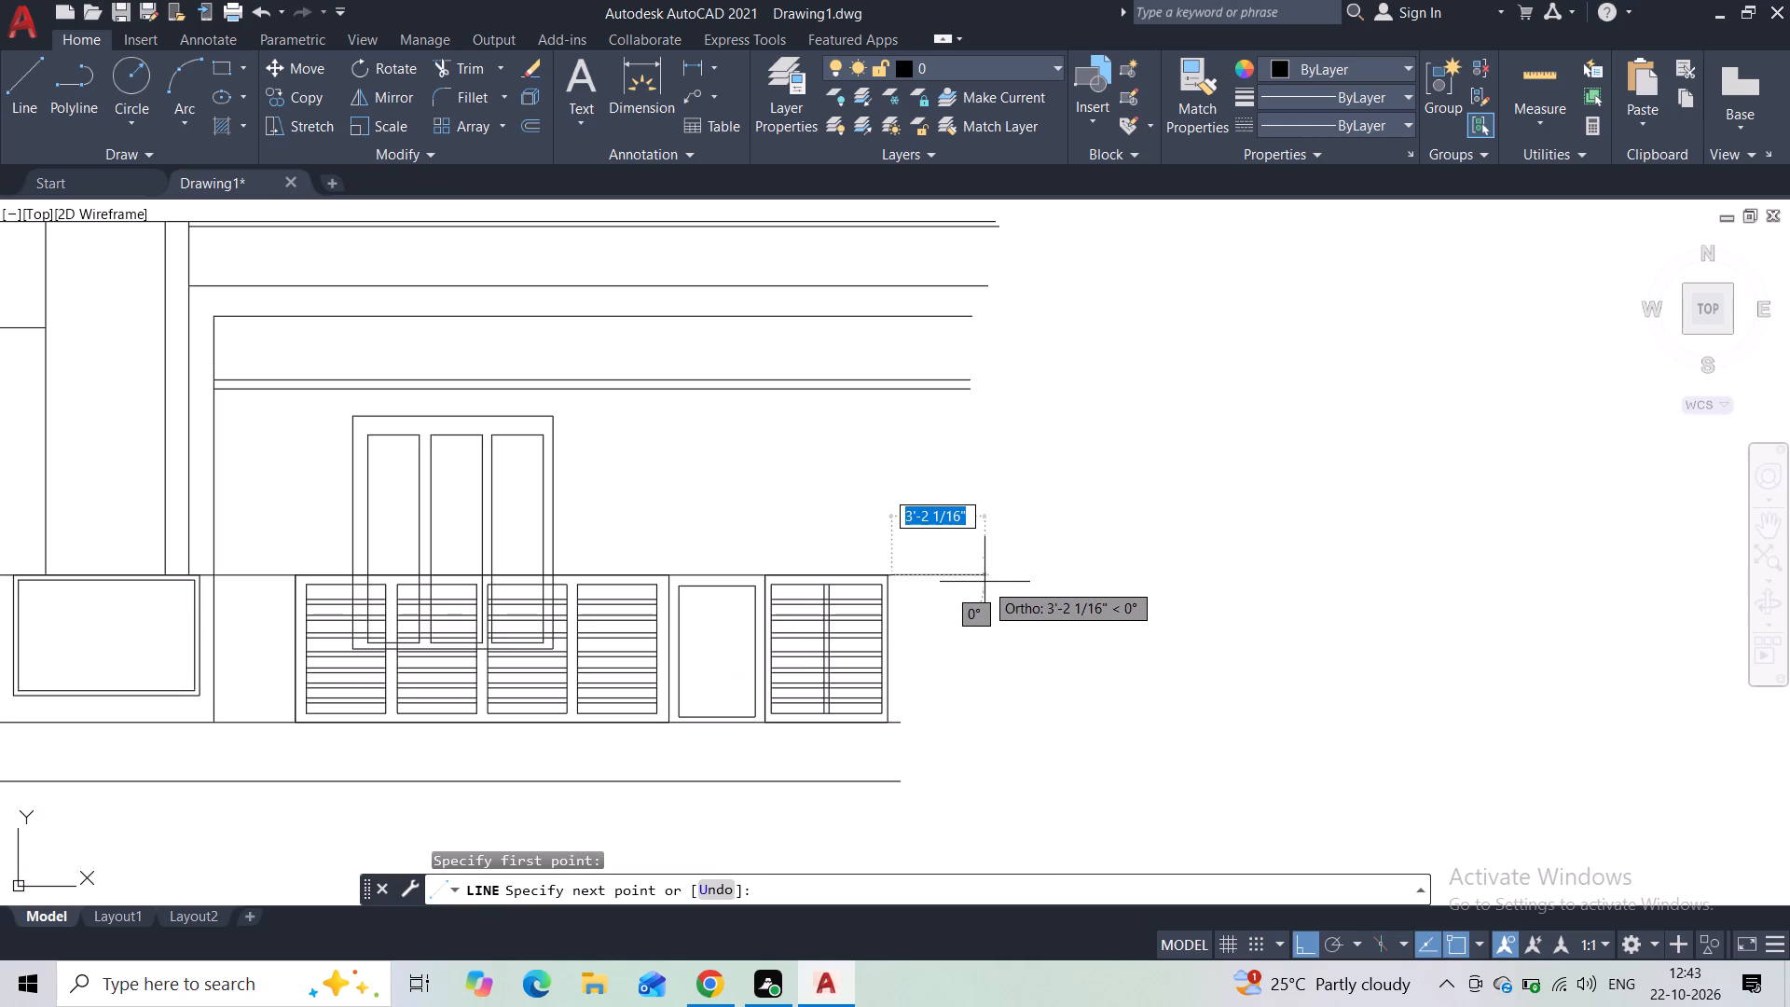
left_click(1300, 580)
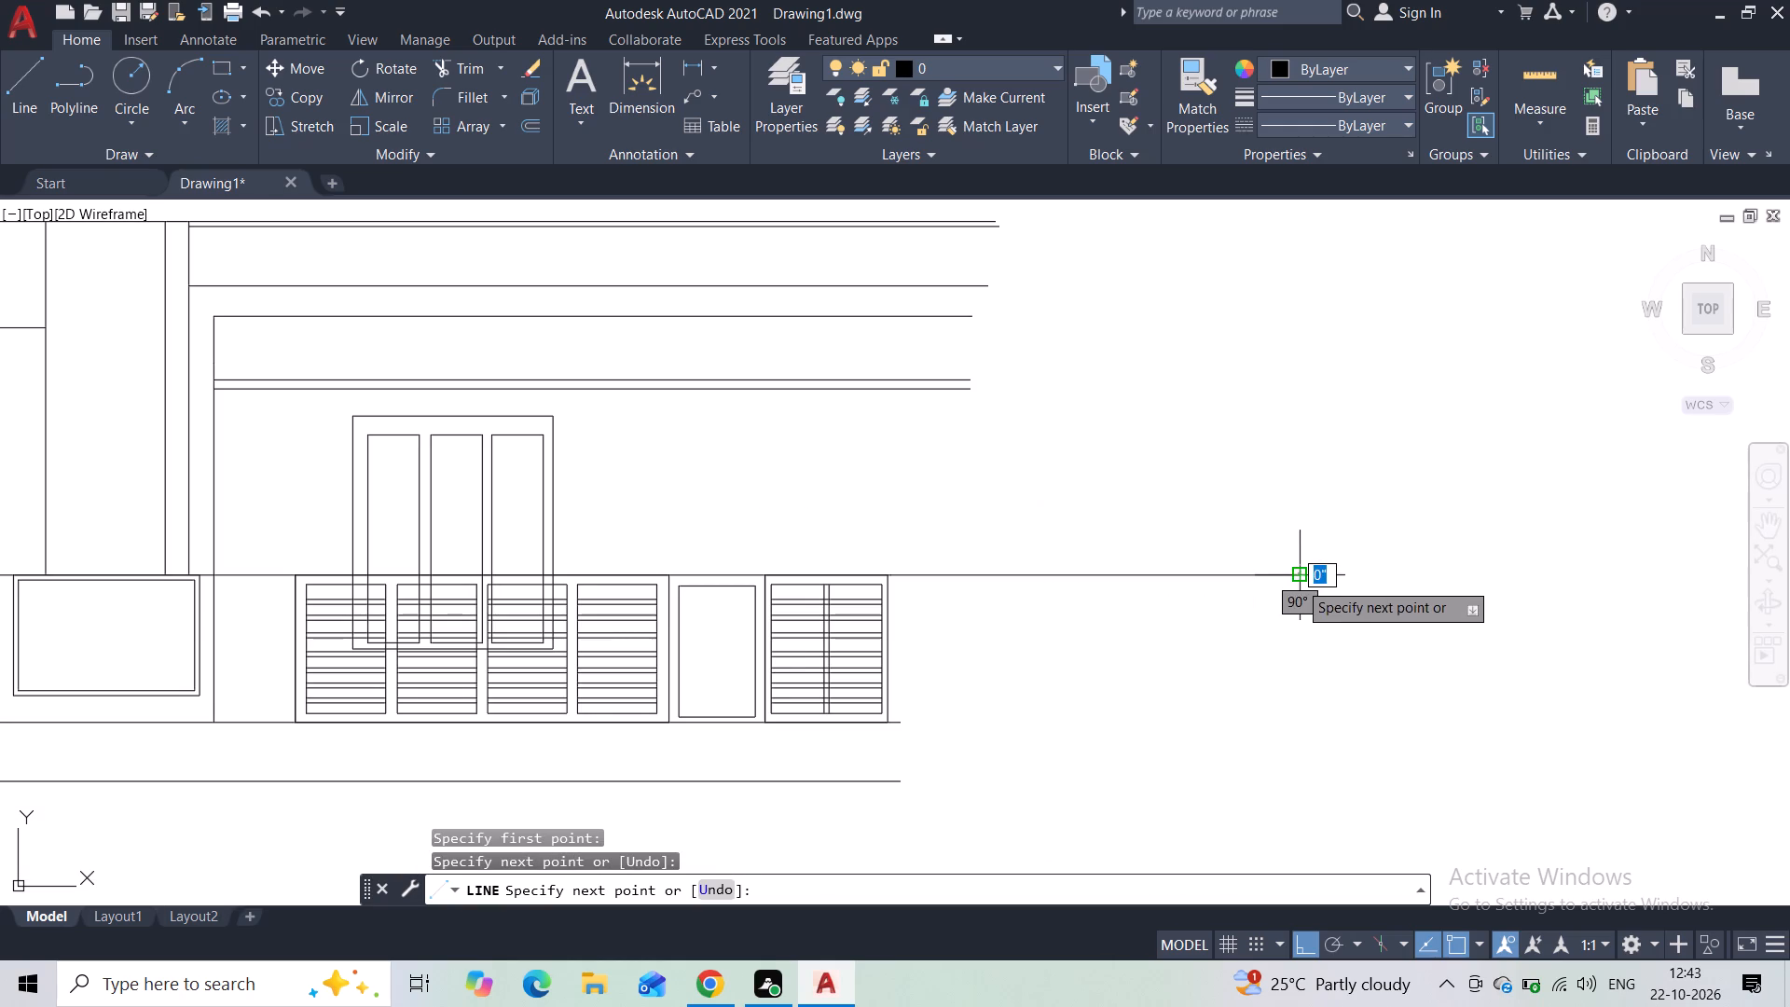
key("Escape")
Draw a matching horizontal line from the right end of the louvered bay's bottom line, ending roughly below the upper extension's end.
scroll(946, 706, "up", 1)
key("space")
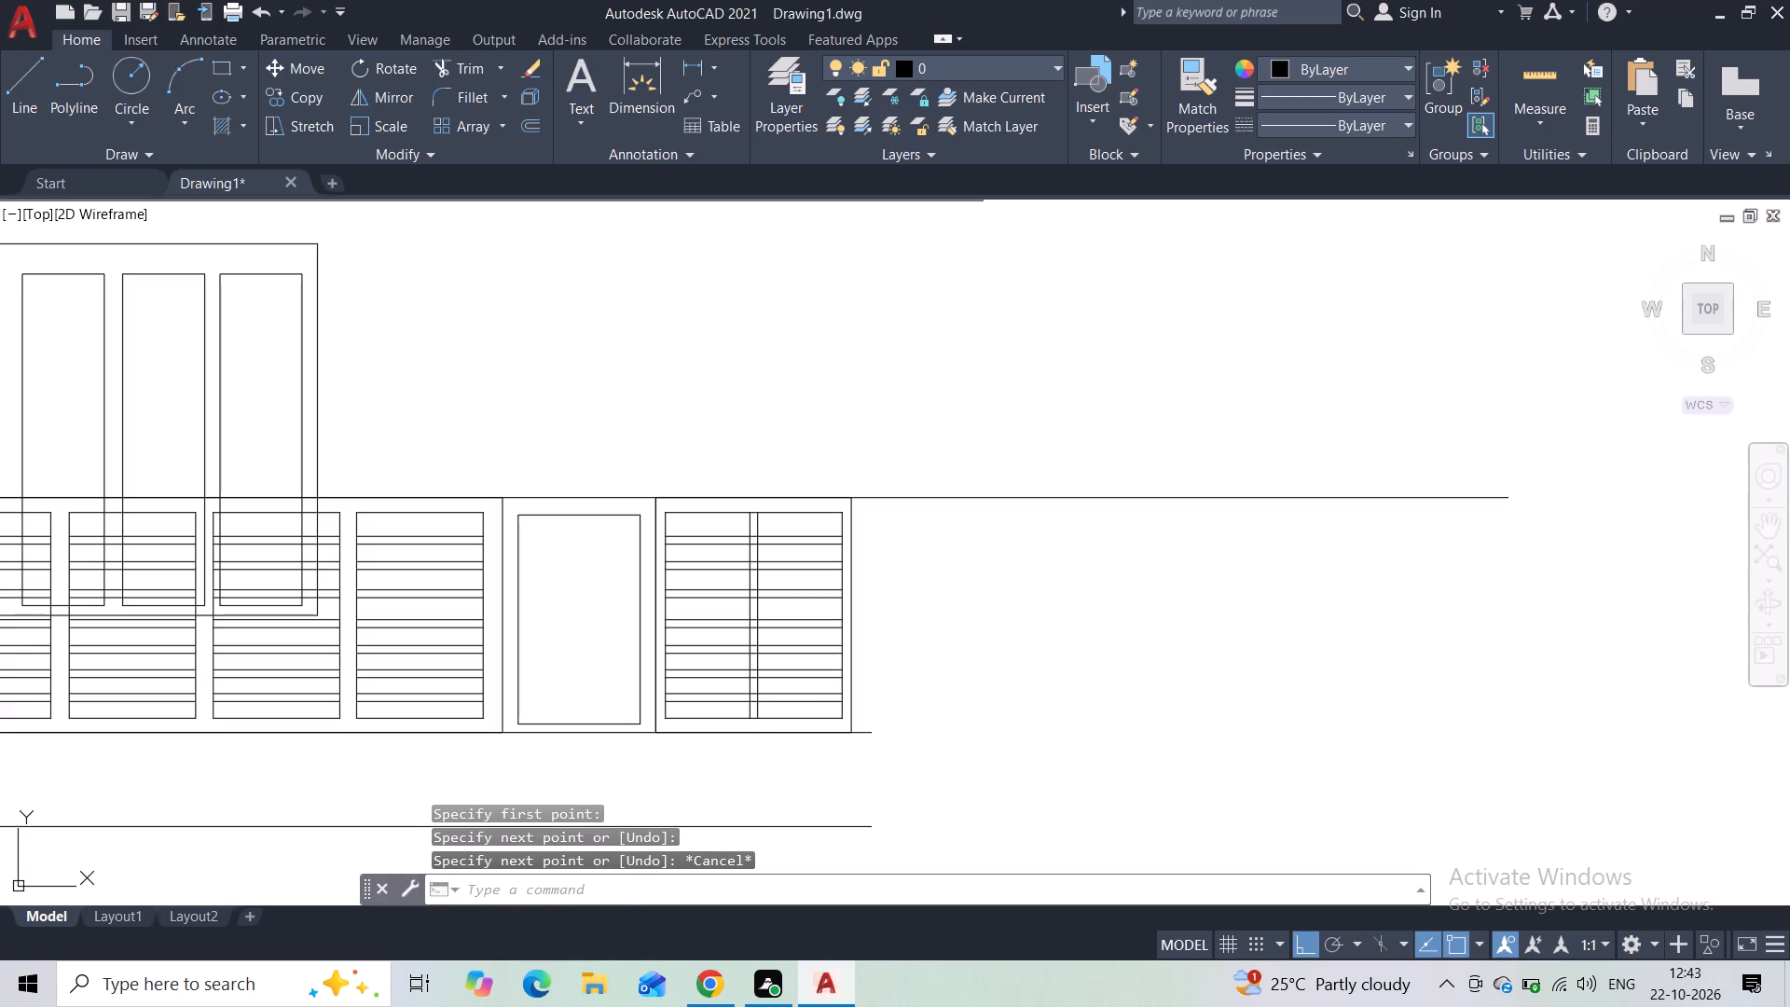
left_click(876, 740)
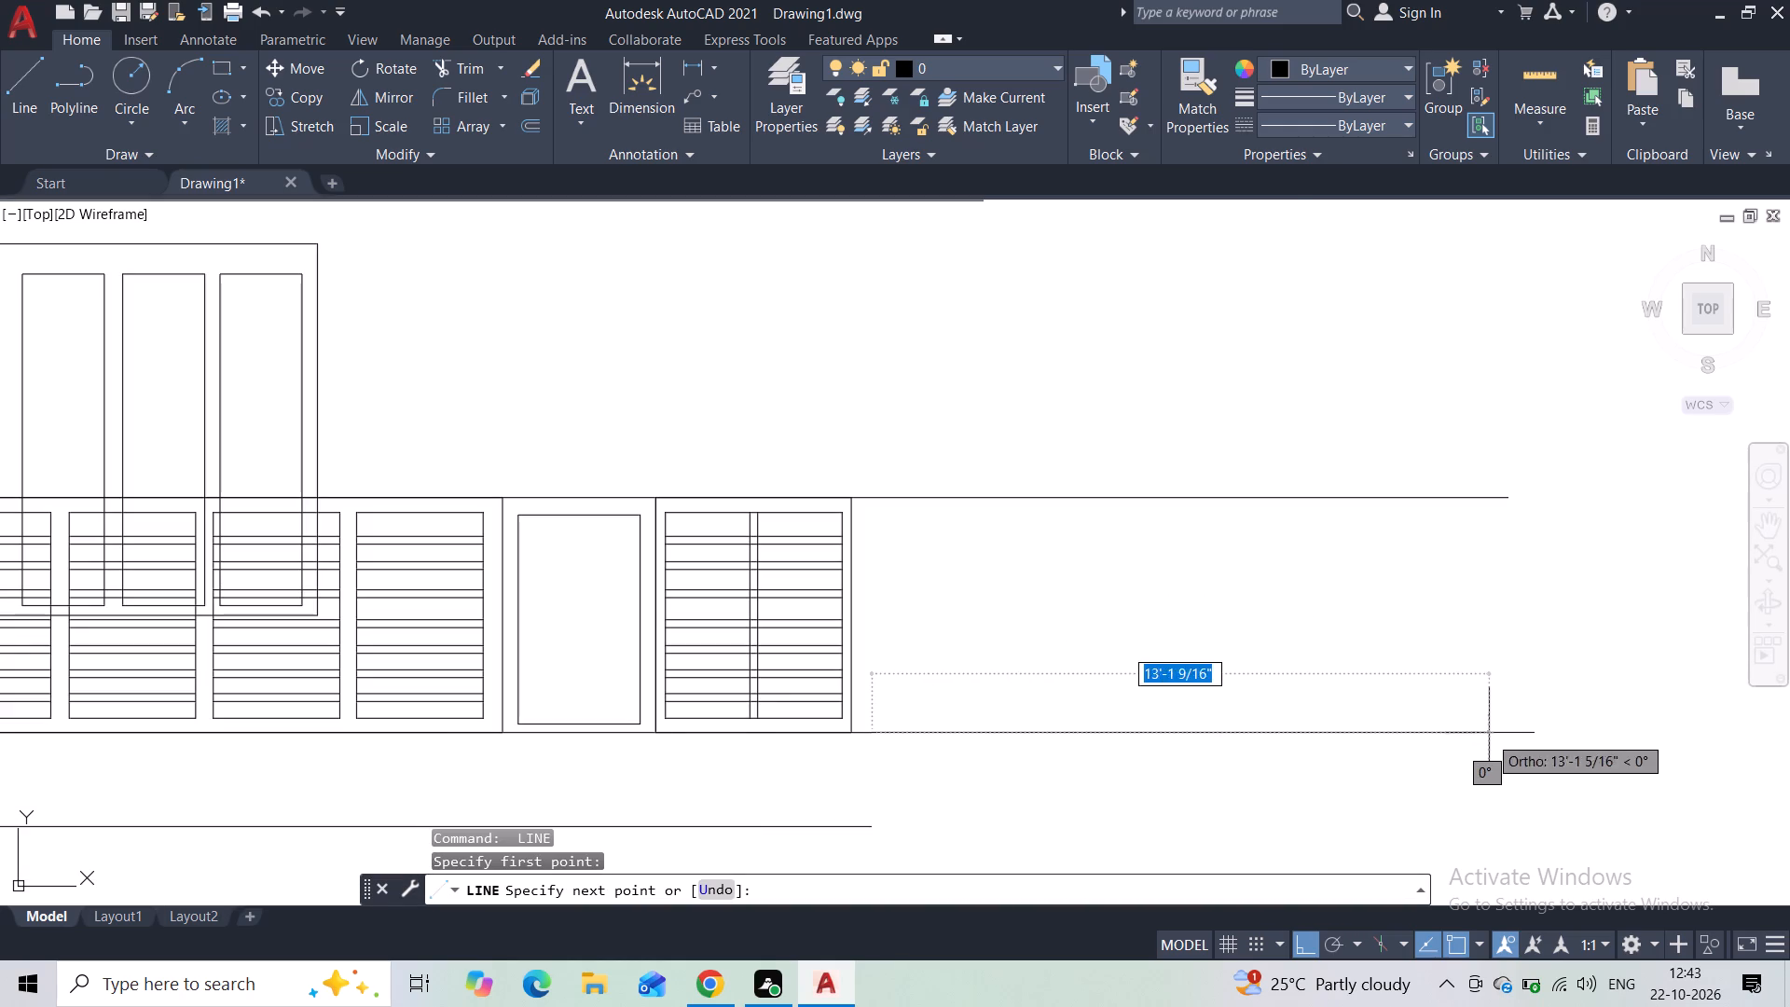
left_click(1522, 720)
key("Escape")
Draw a rectangle about 9' tall over the wide louvered bay, matching its width, with its top aligned to the three-pane window's top.
scroll(1421, 651, "down", 2)
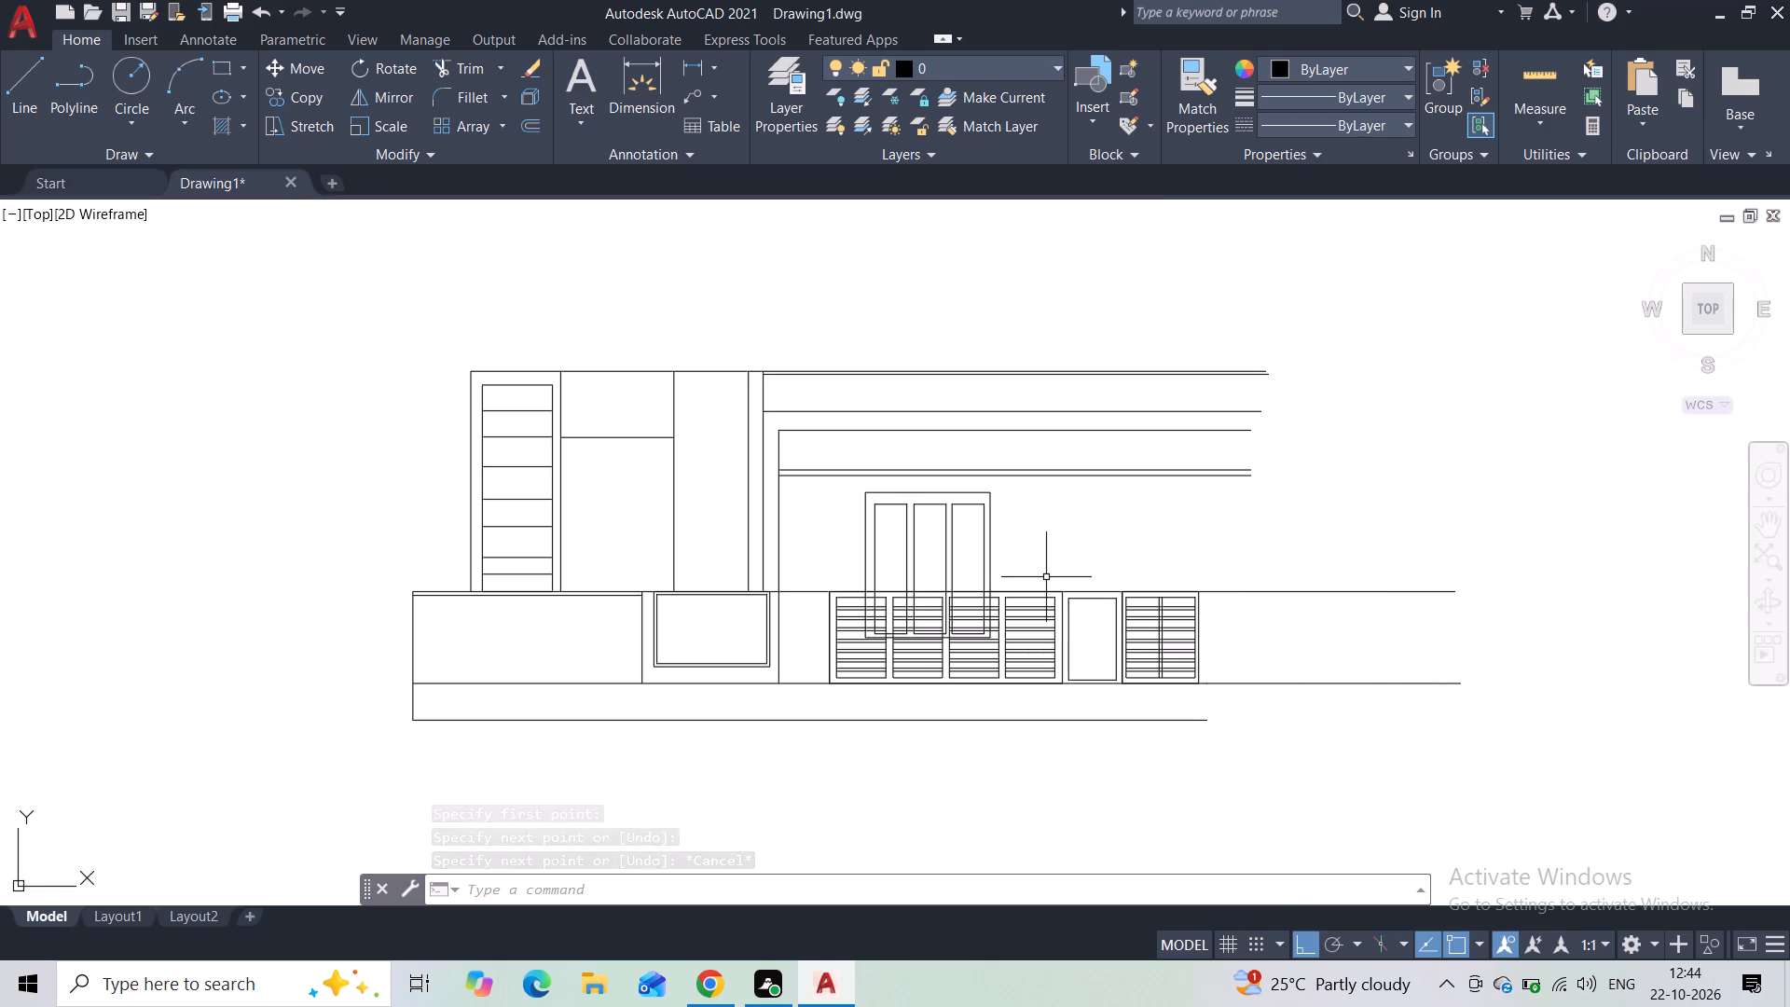
left_click(216, 67)
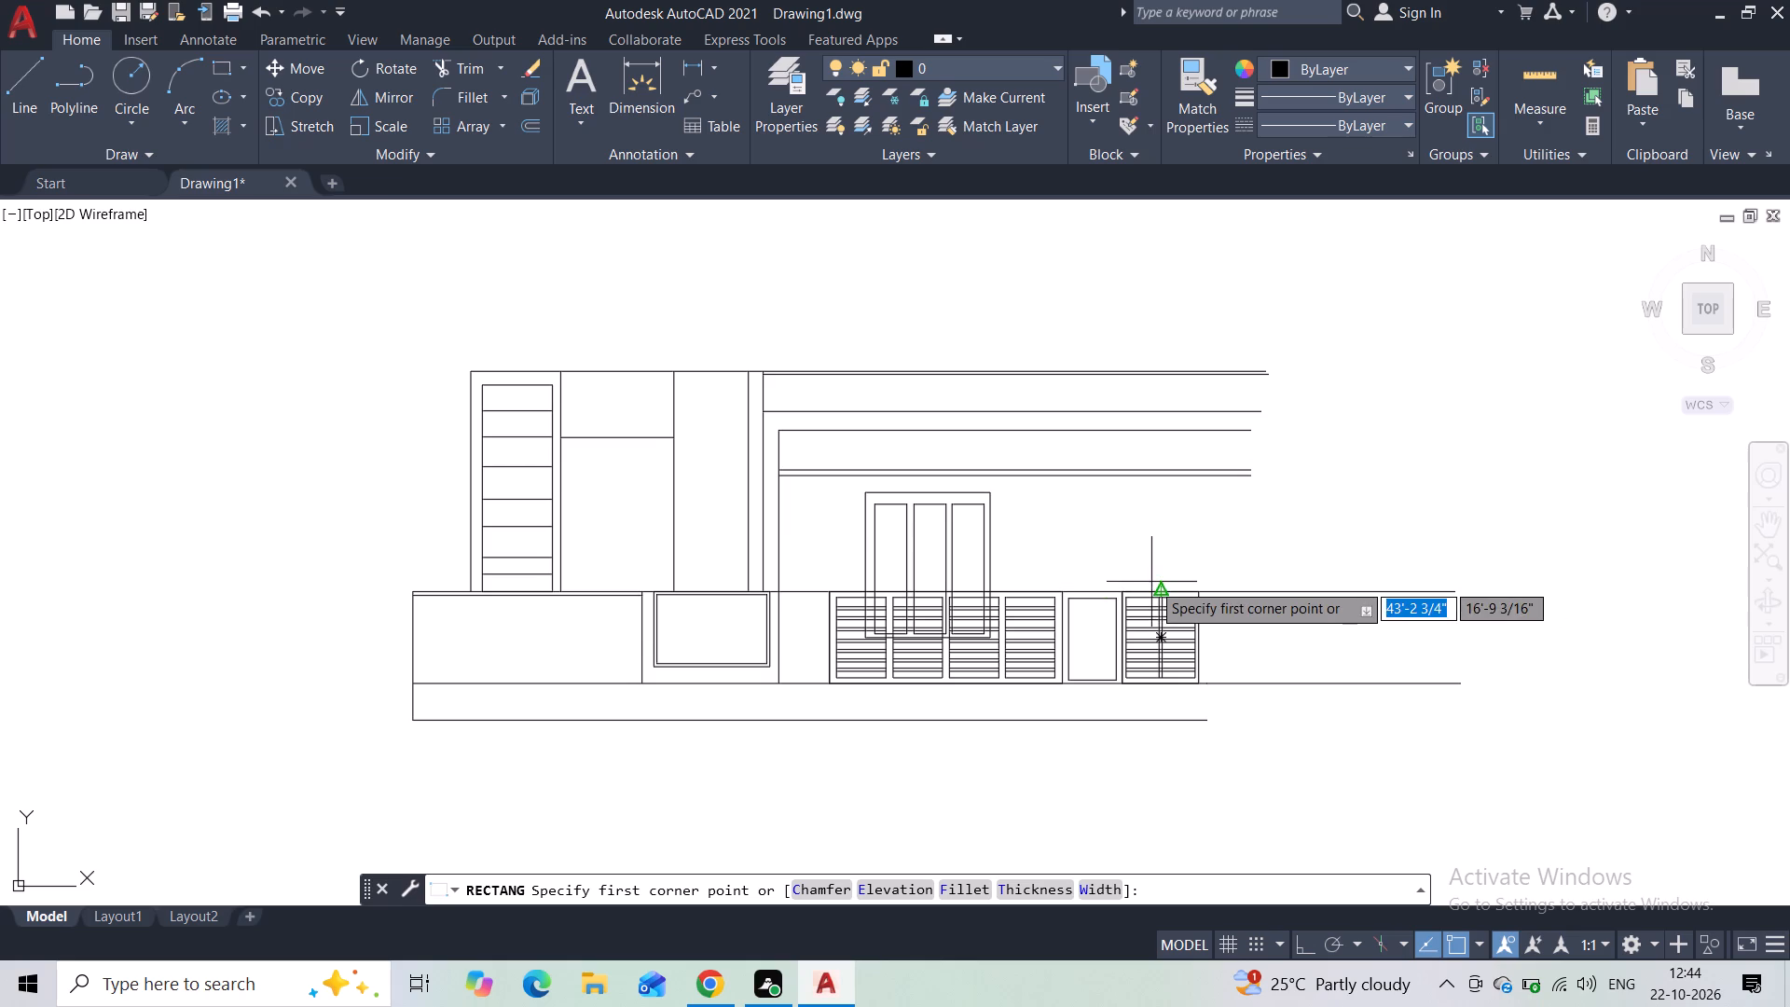
scroll(1151, 582, "up", 1)
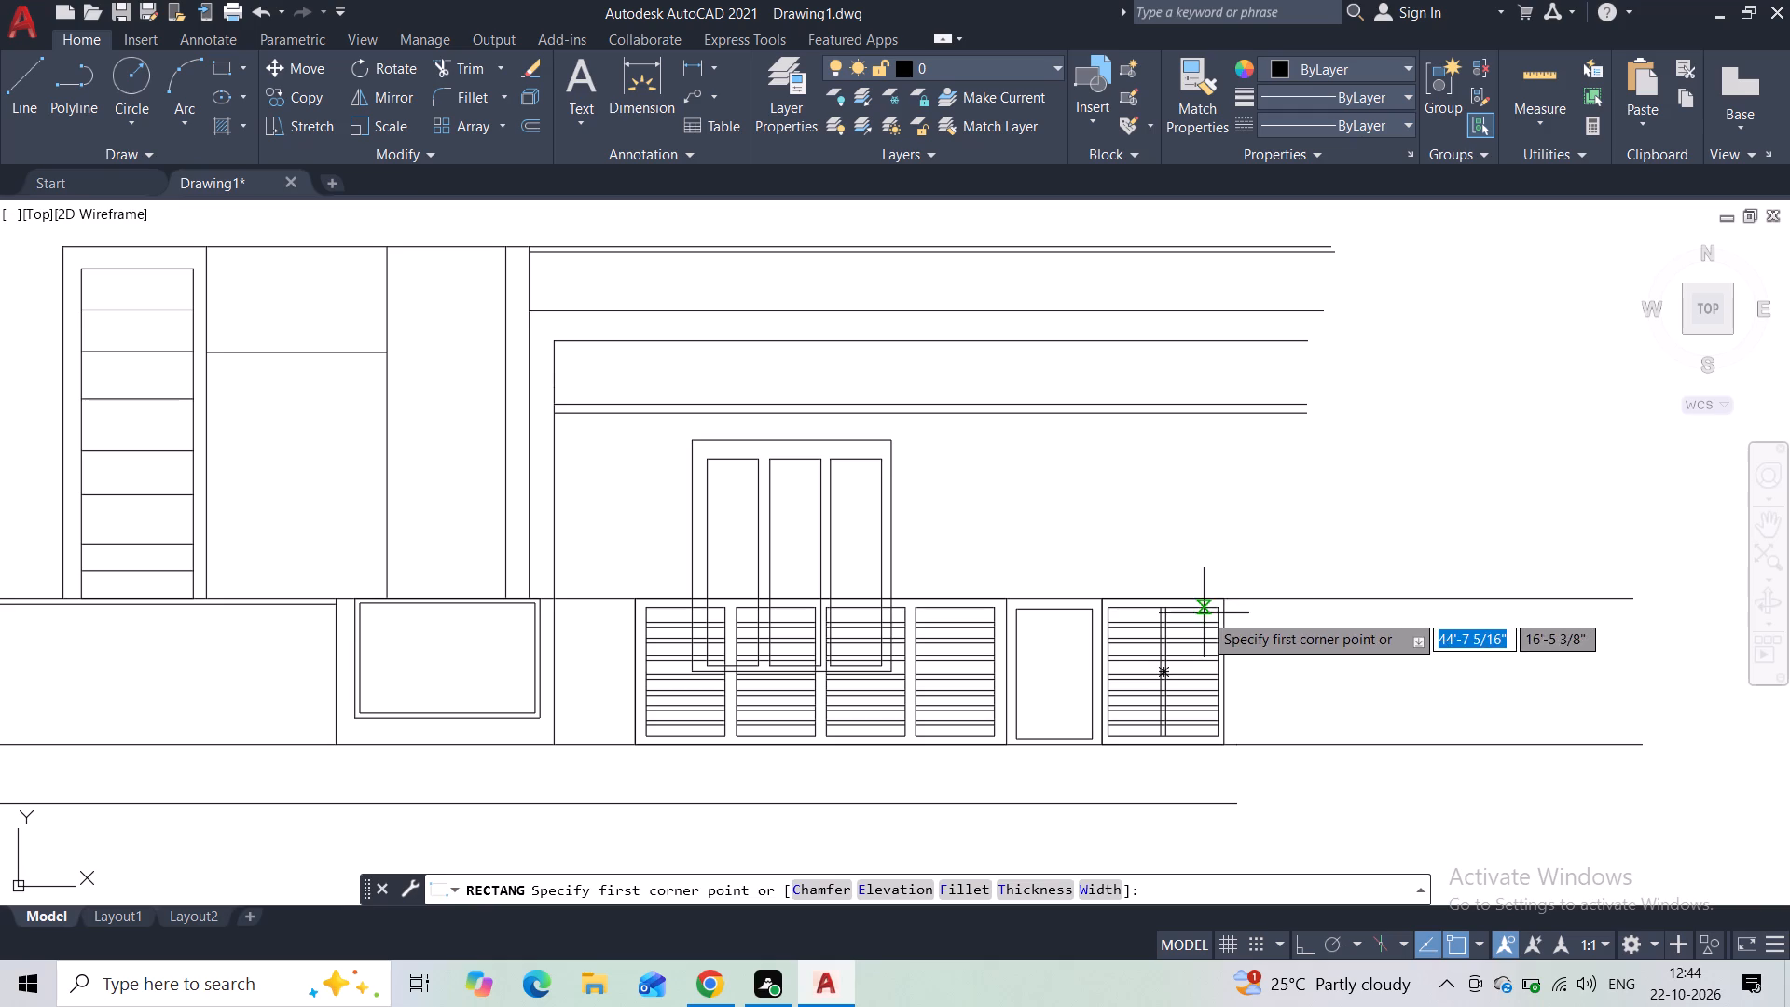
scroll(1142, 567, "up", 2)
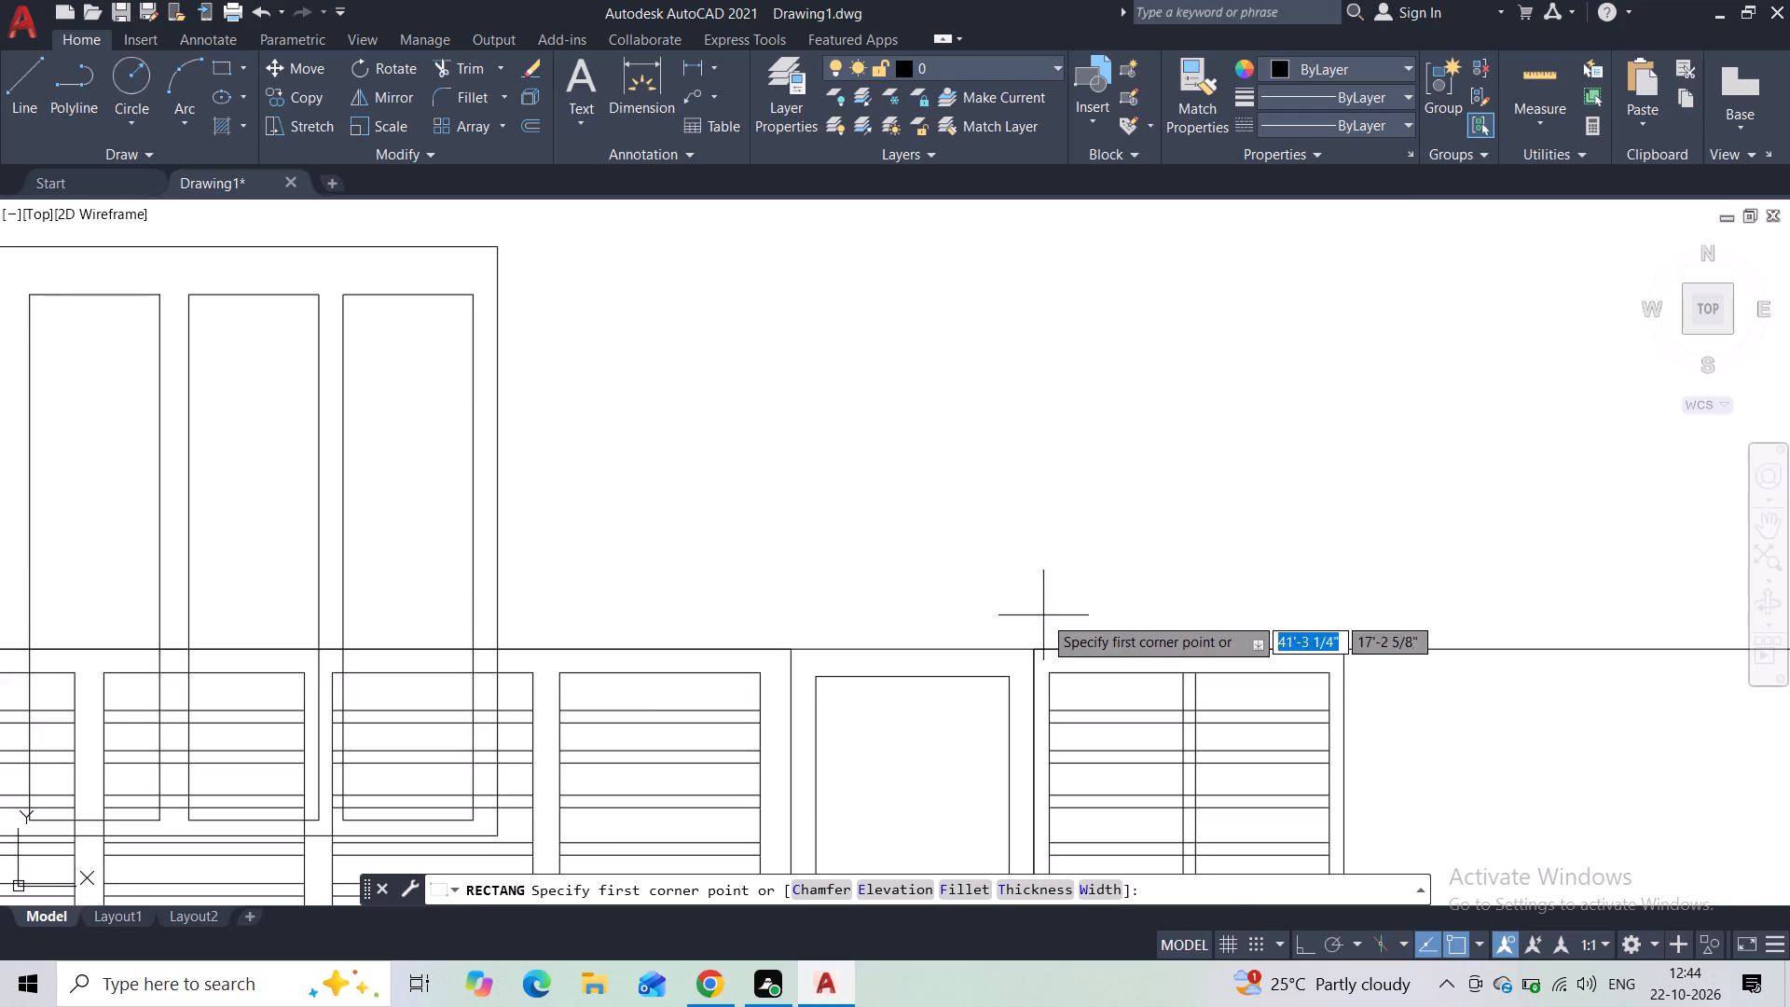
middle_click_drag(1037, 462, 1014, 569)
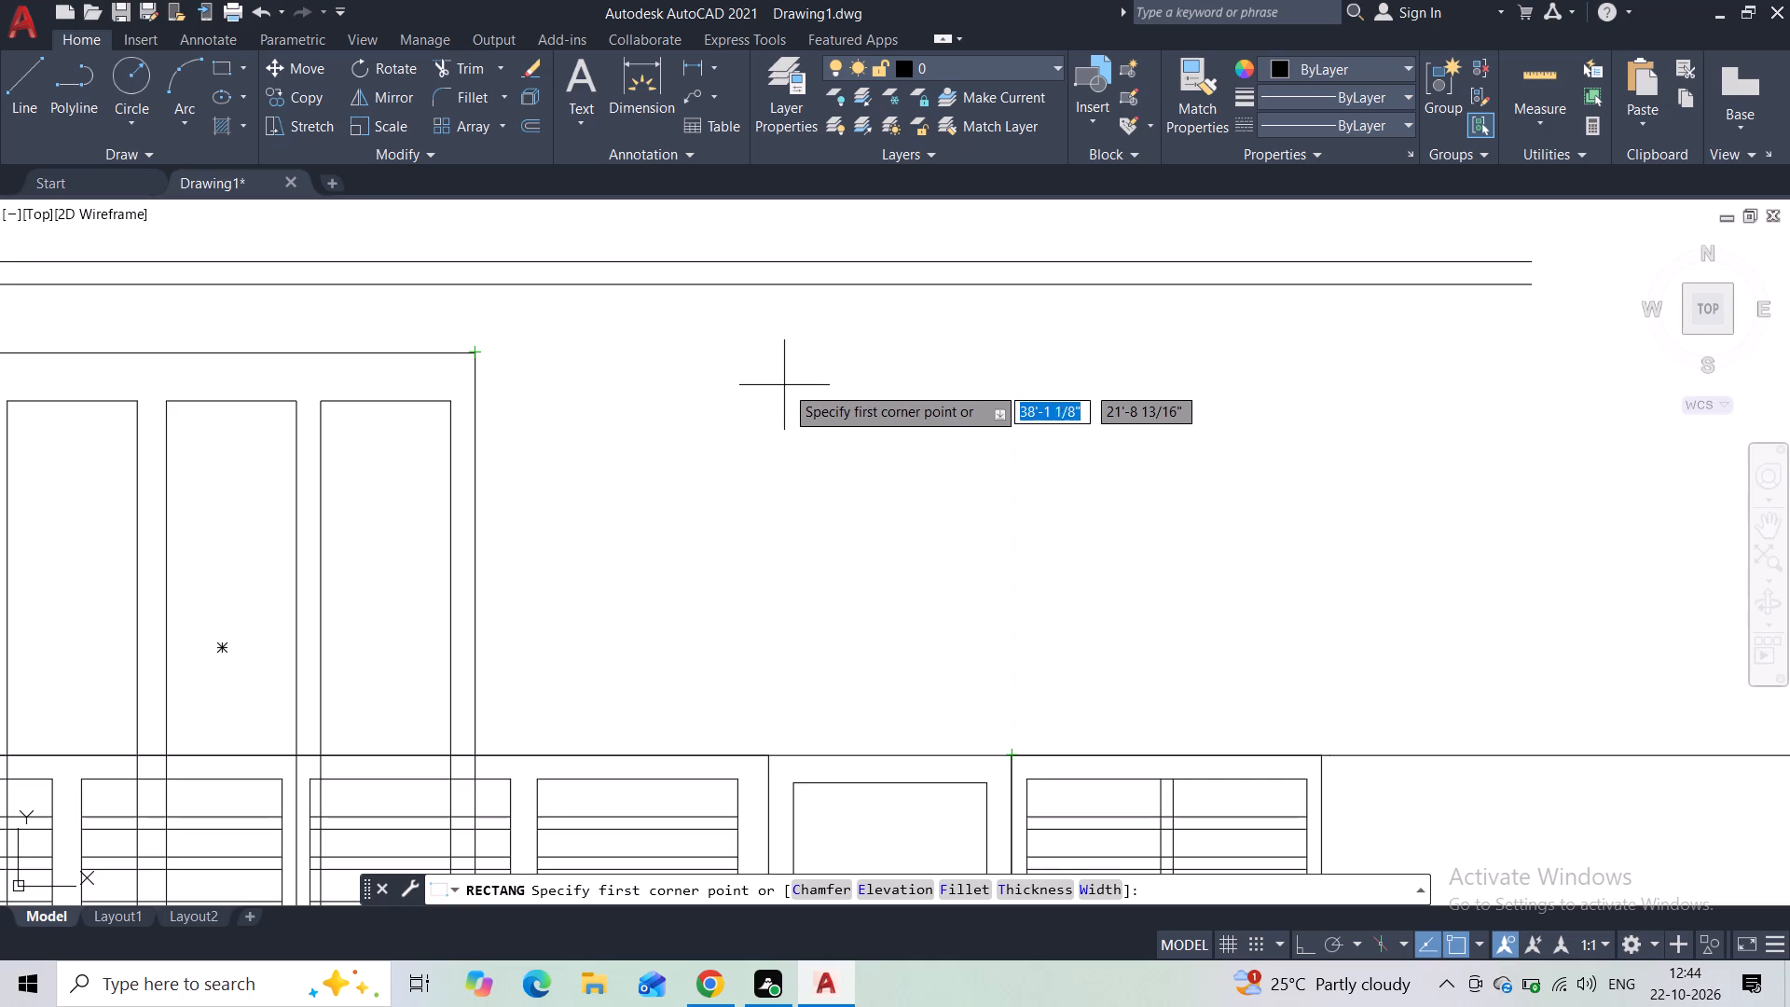
left_click(1015, 352)
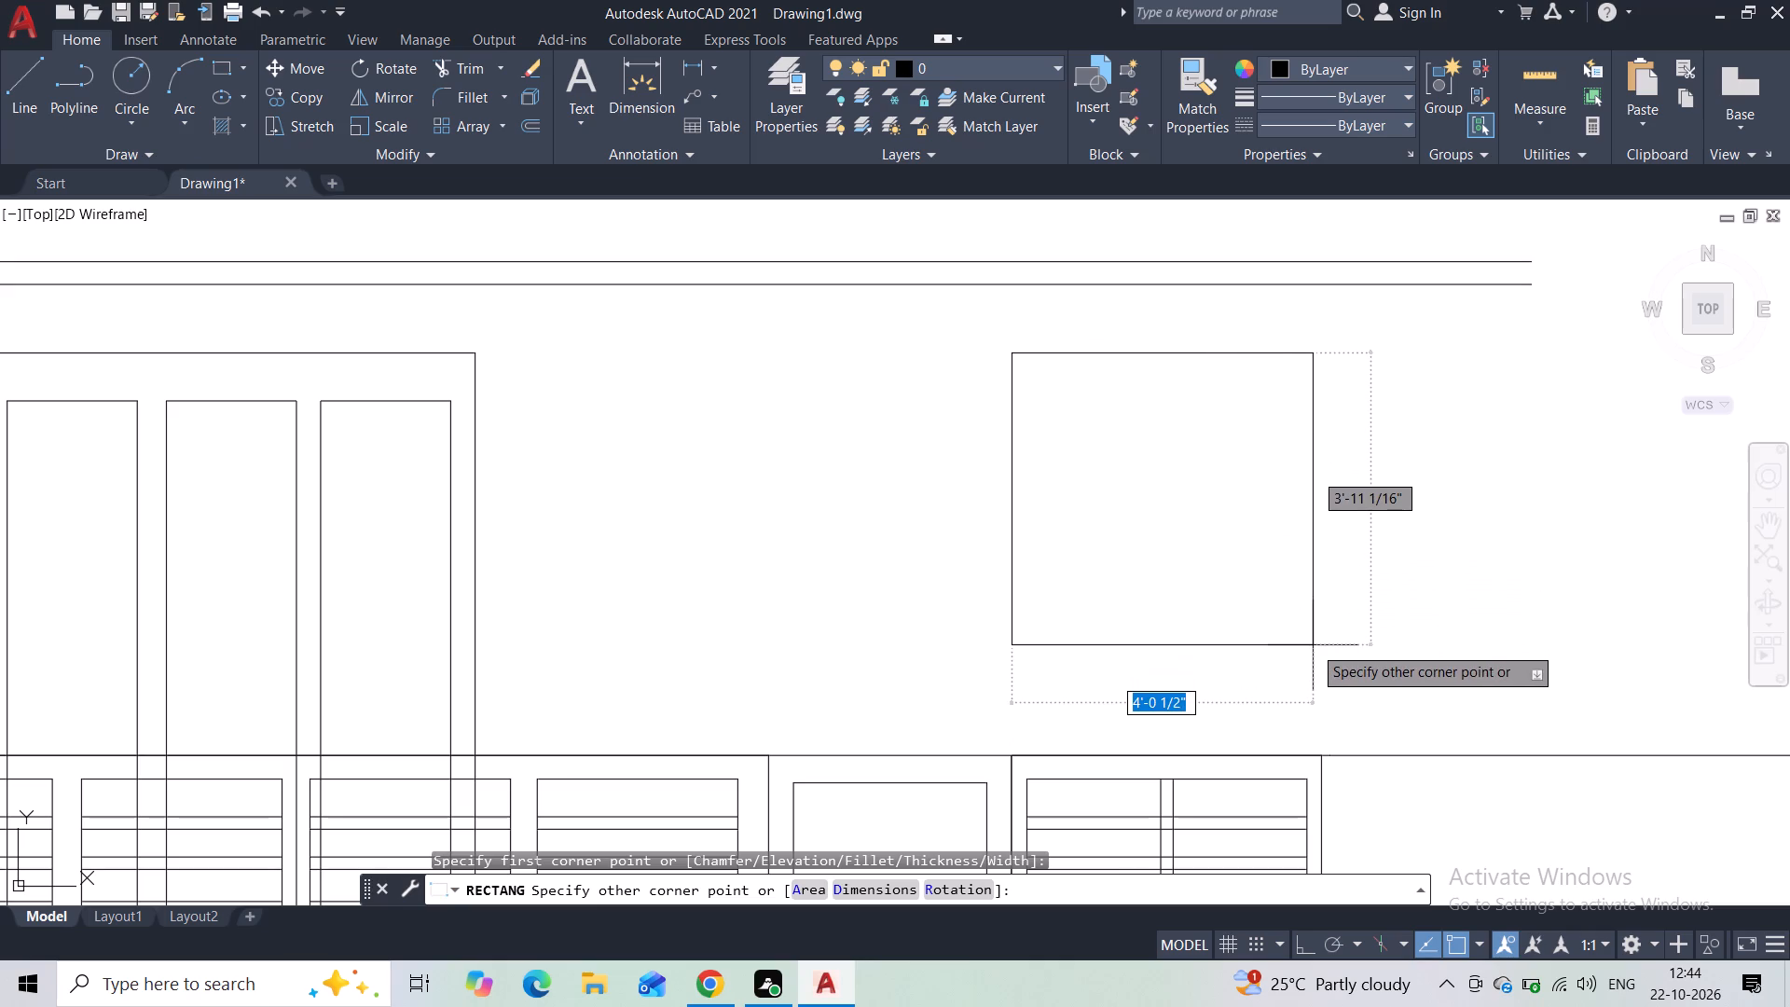
scroll(1313, 646, "down", 1)
middle_click_drag(1306, 646, 1236, 452)
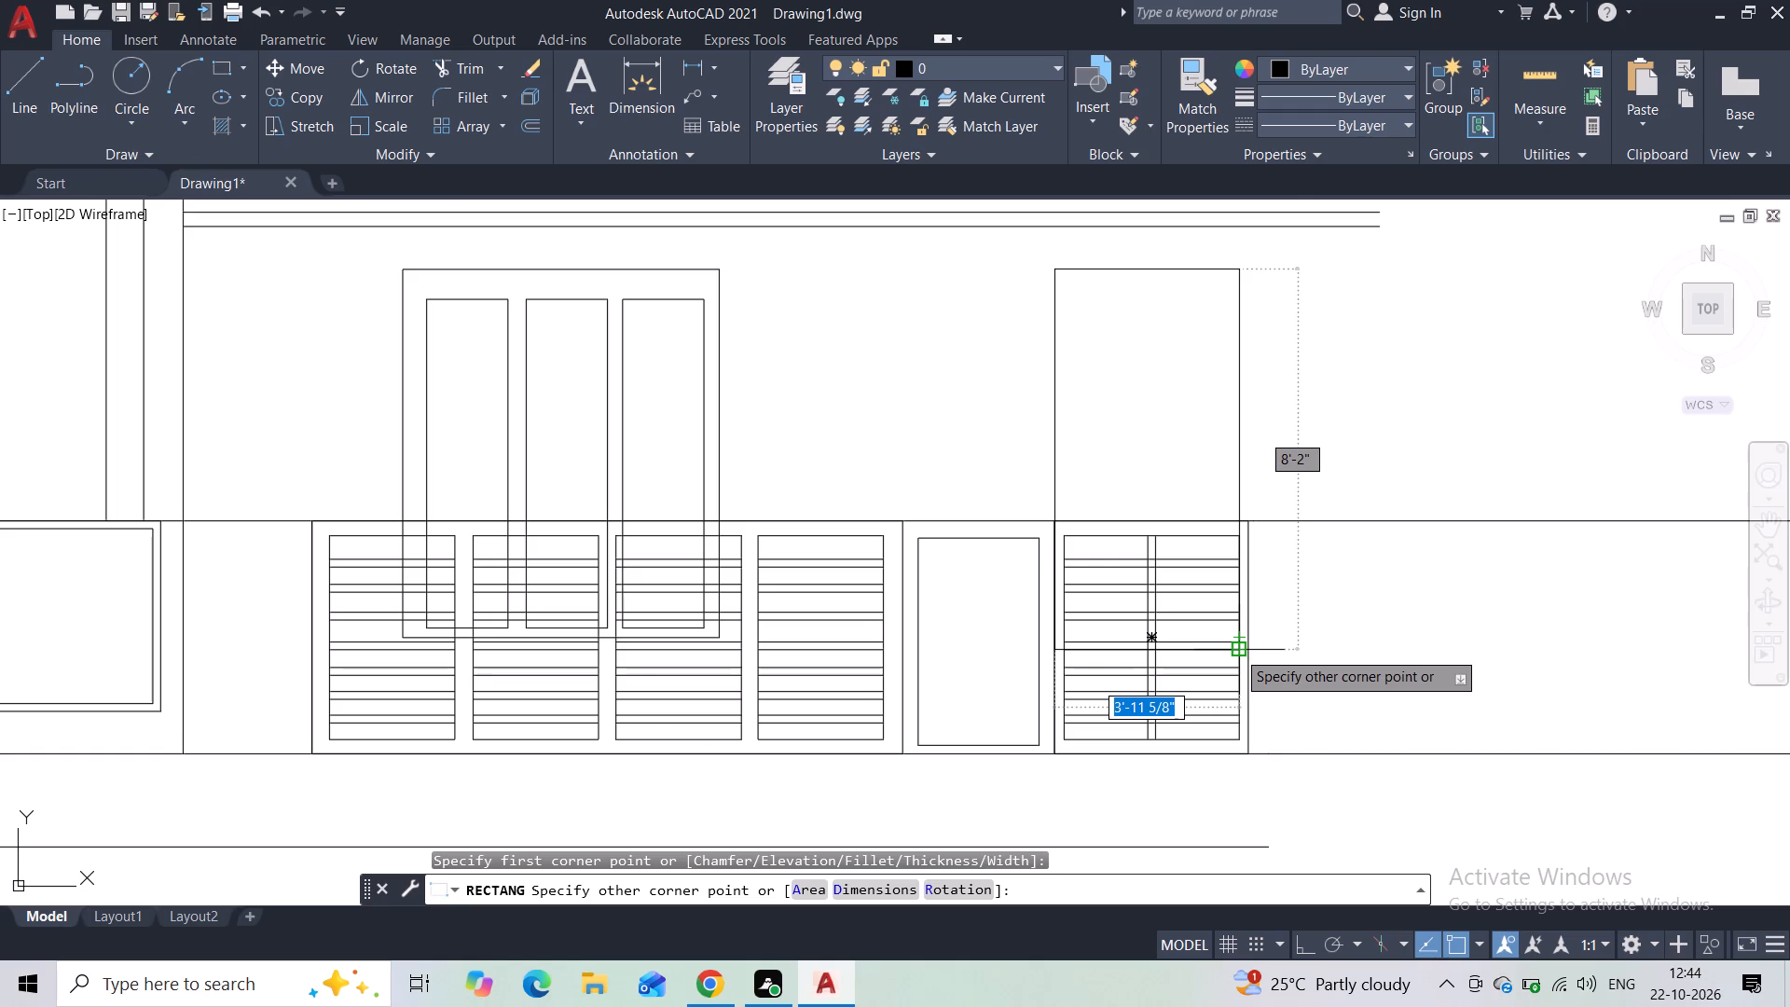
scroll(1236, 652, "up", 2)
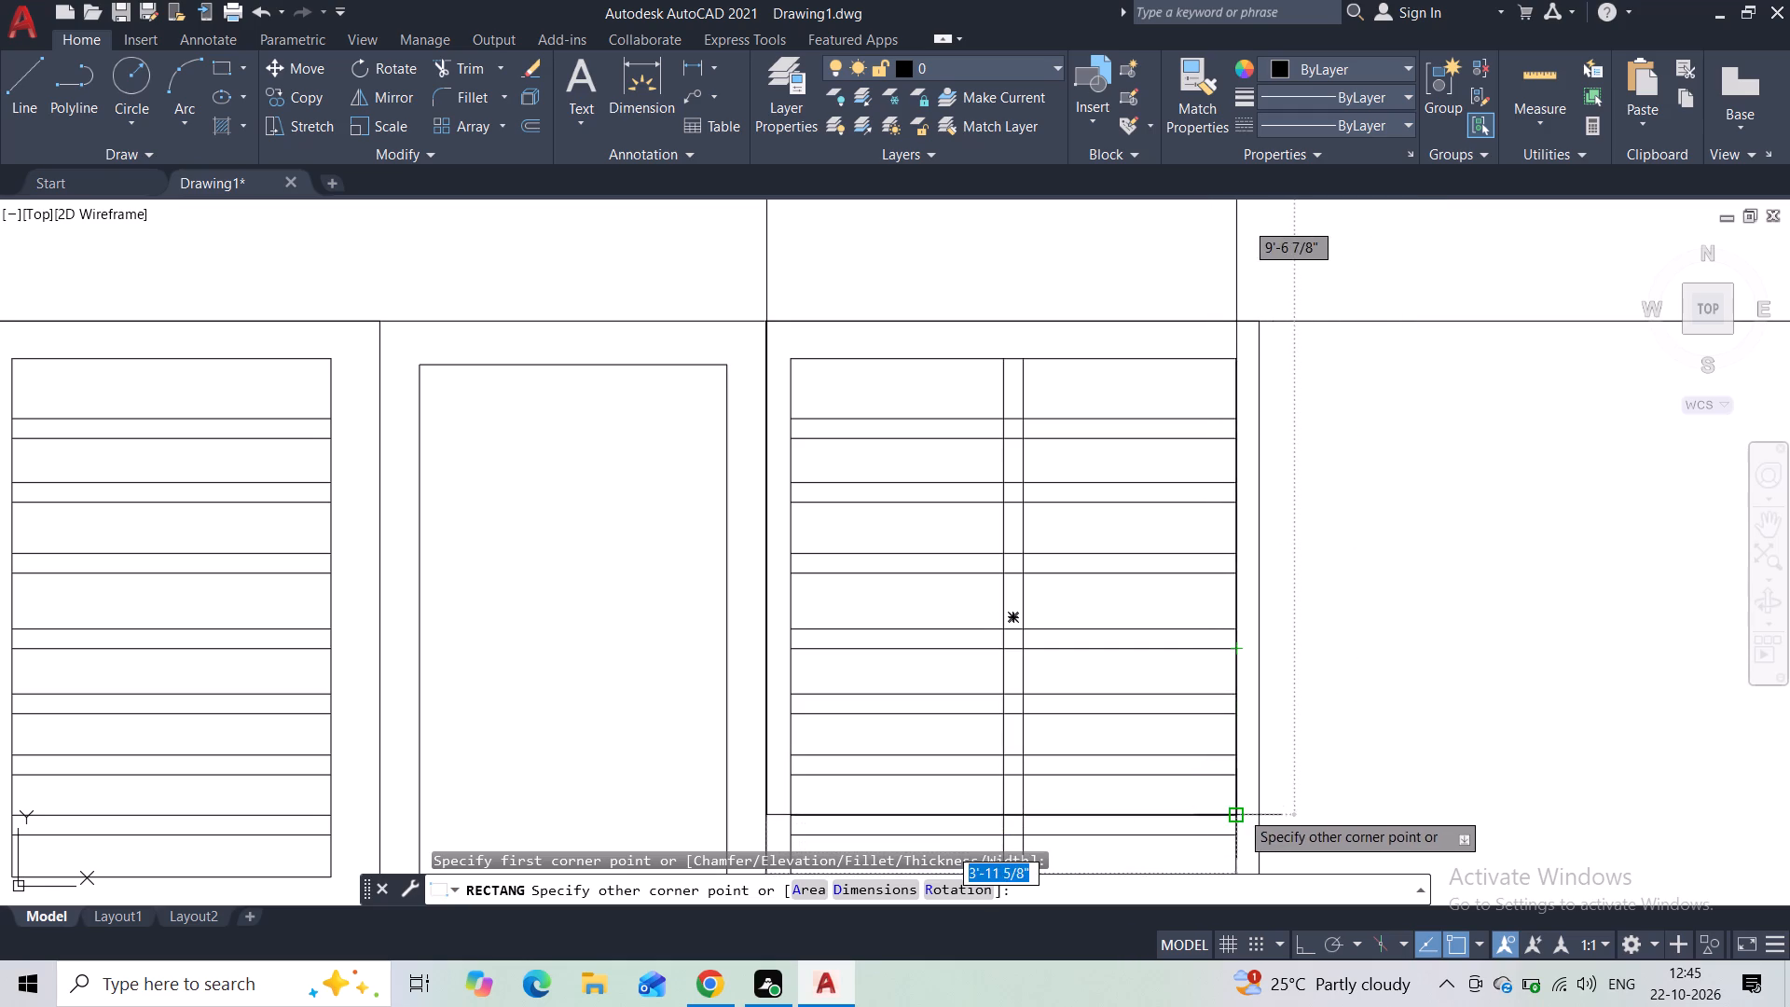
middle_click_drag(1246, 820, 1243, 691)
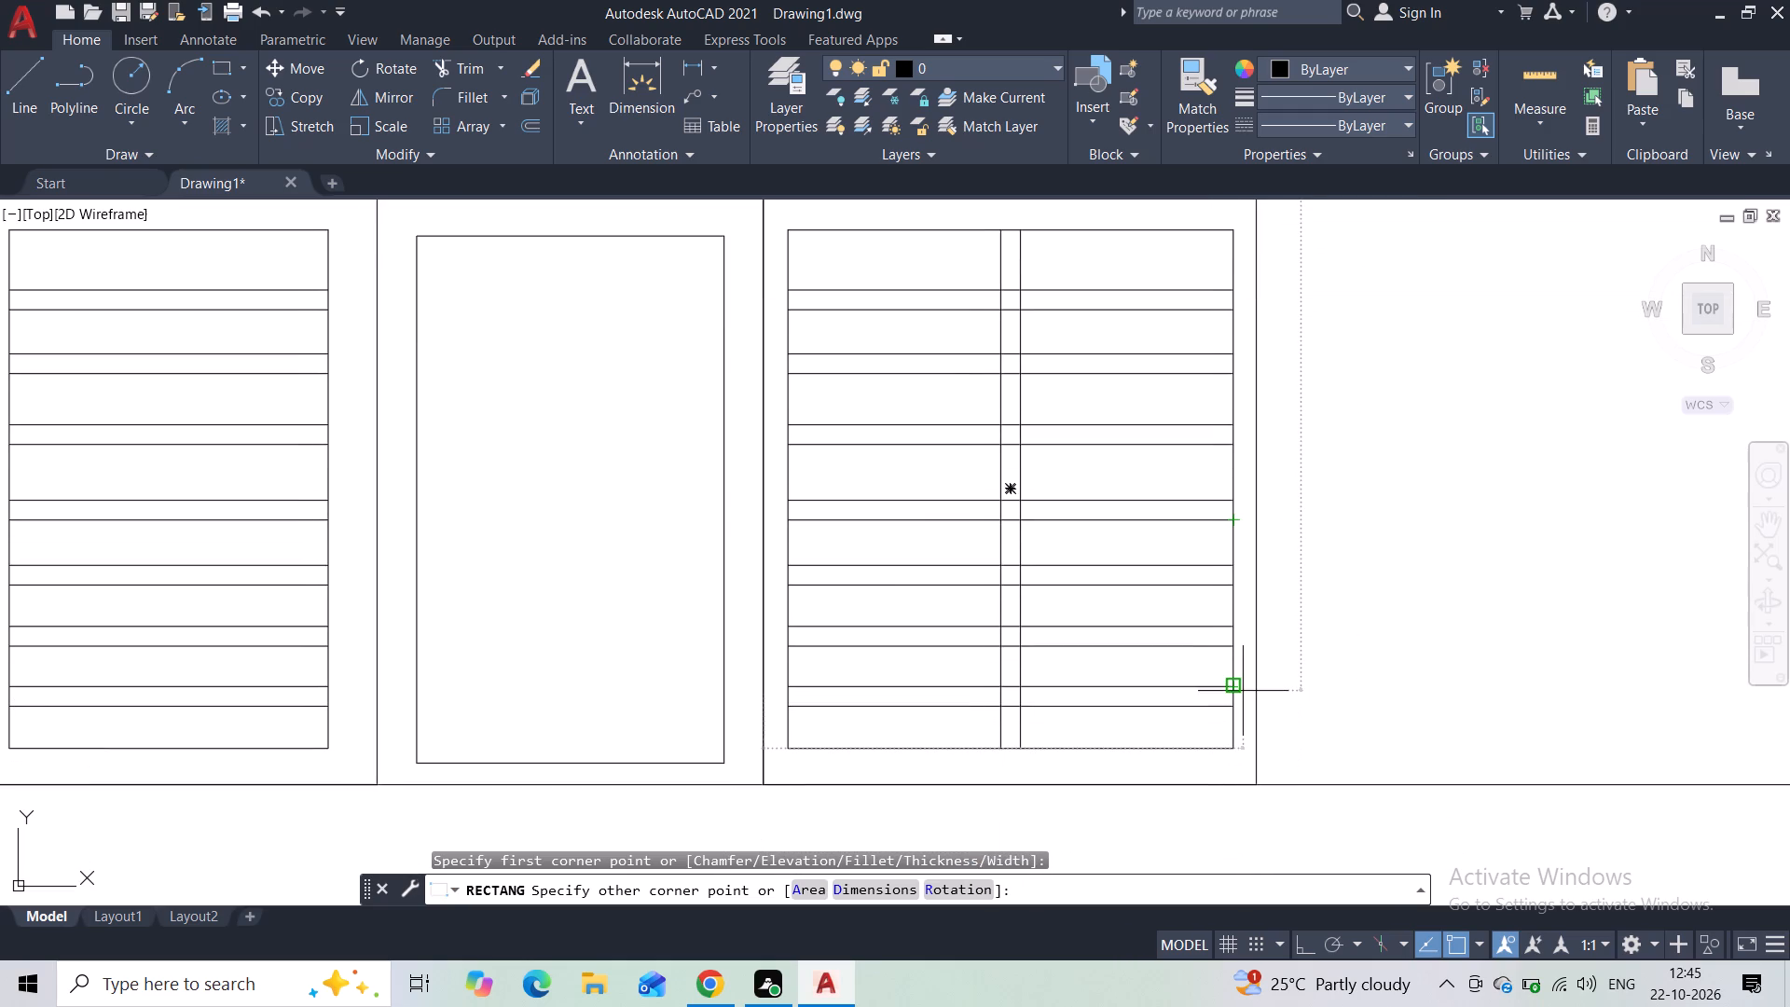
scroll(1243, 690, "down", 2)
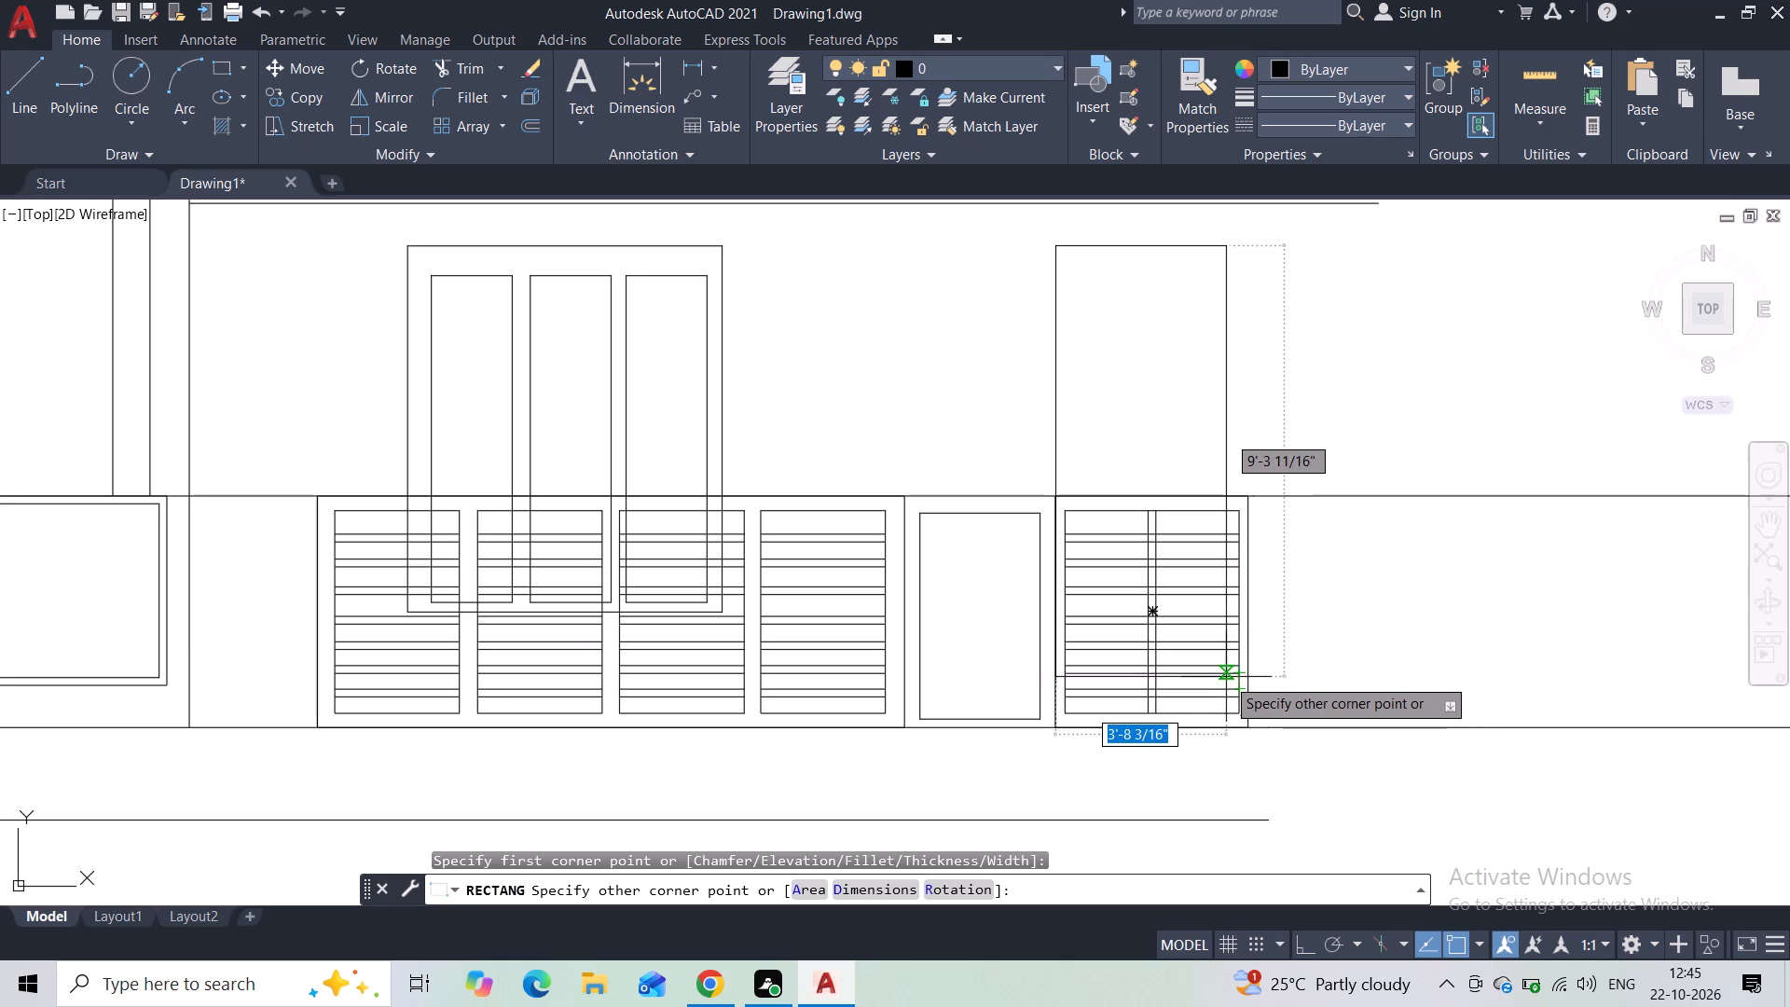
scroll(1222, 650, "up", 2)
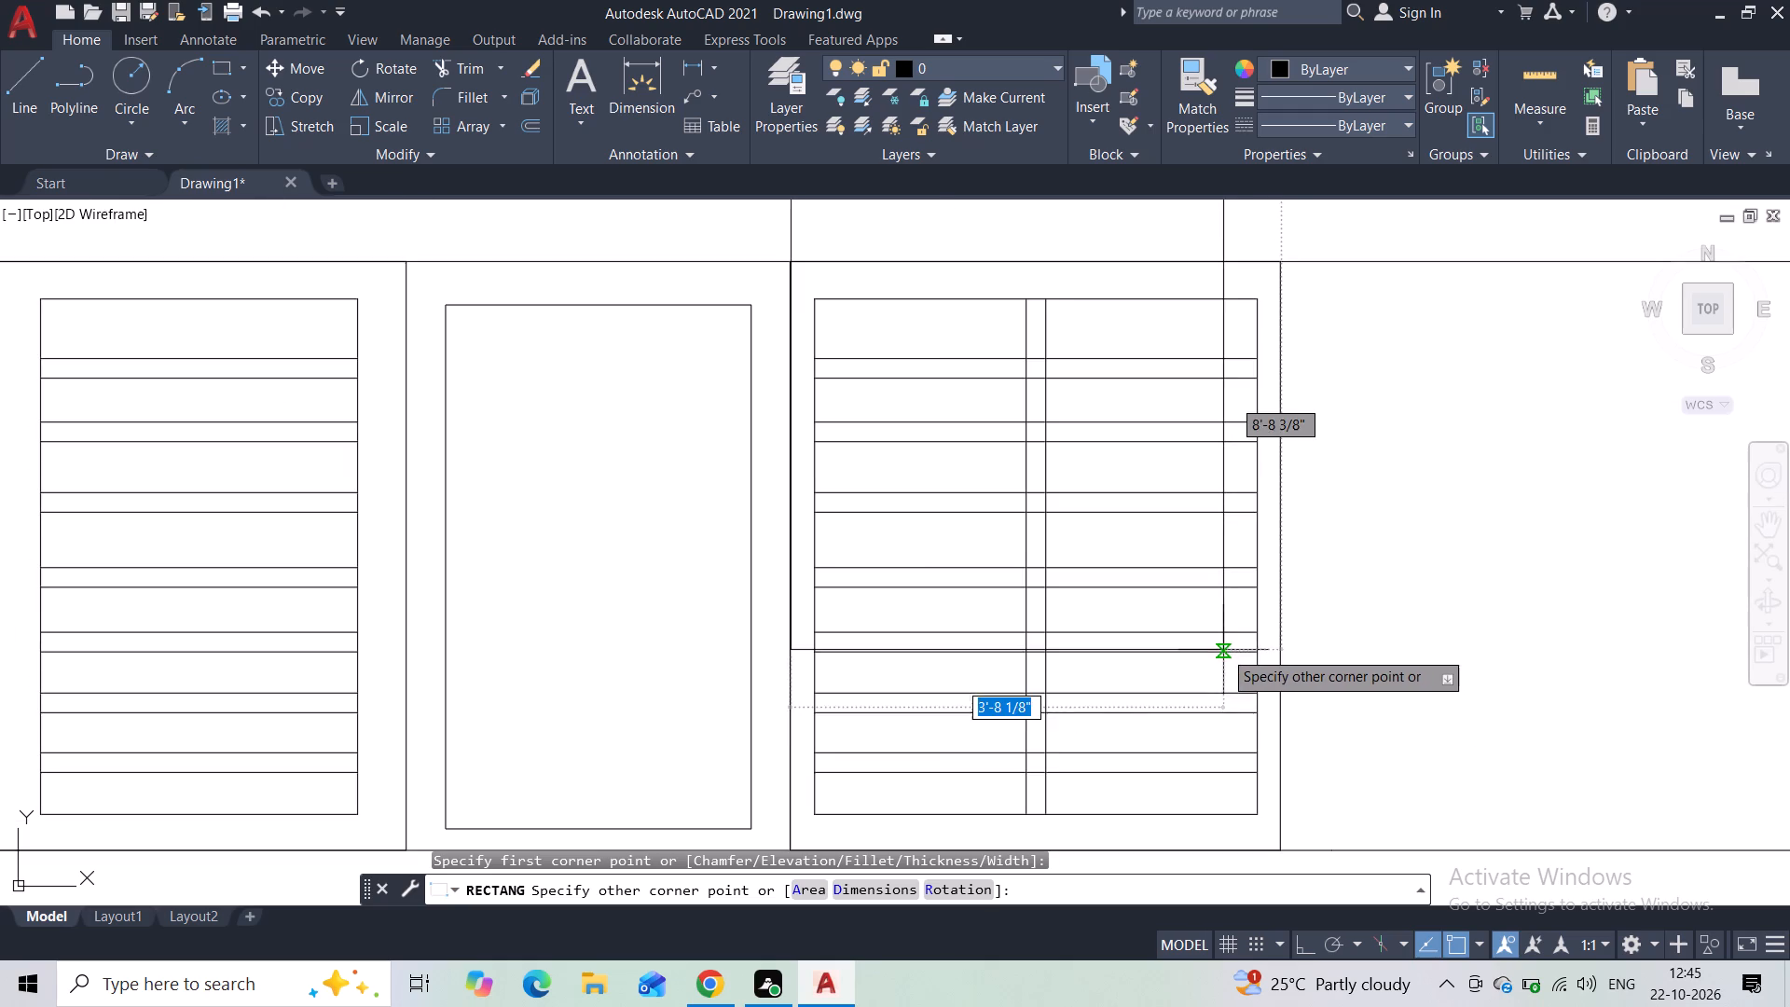
left_click(1270, 683)
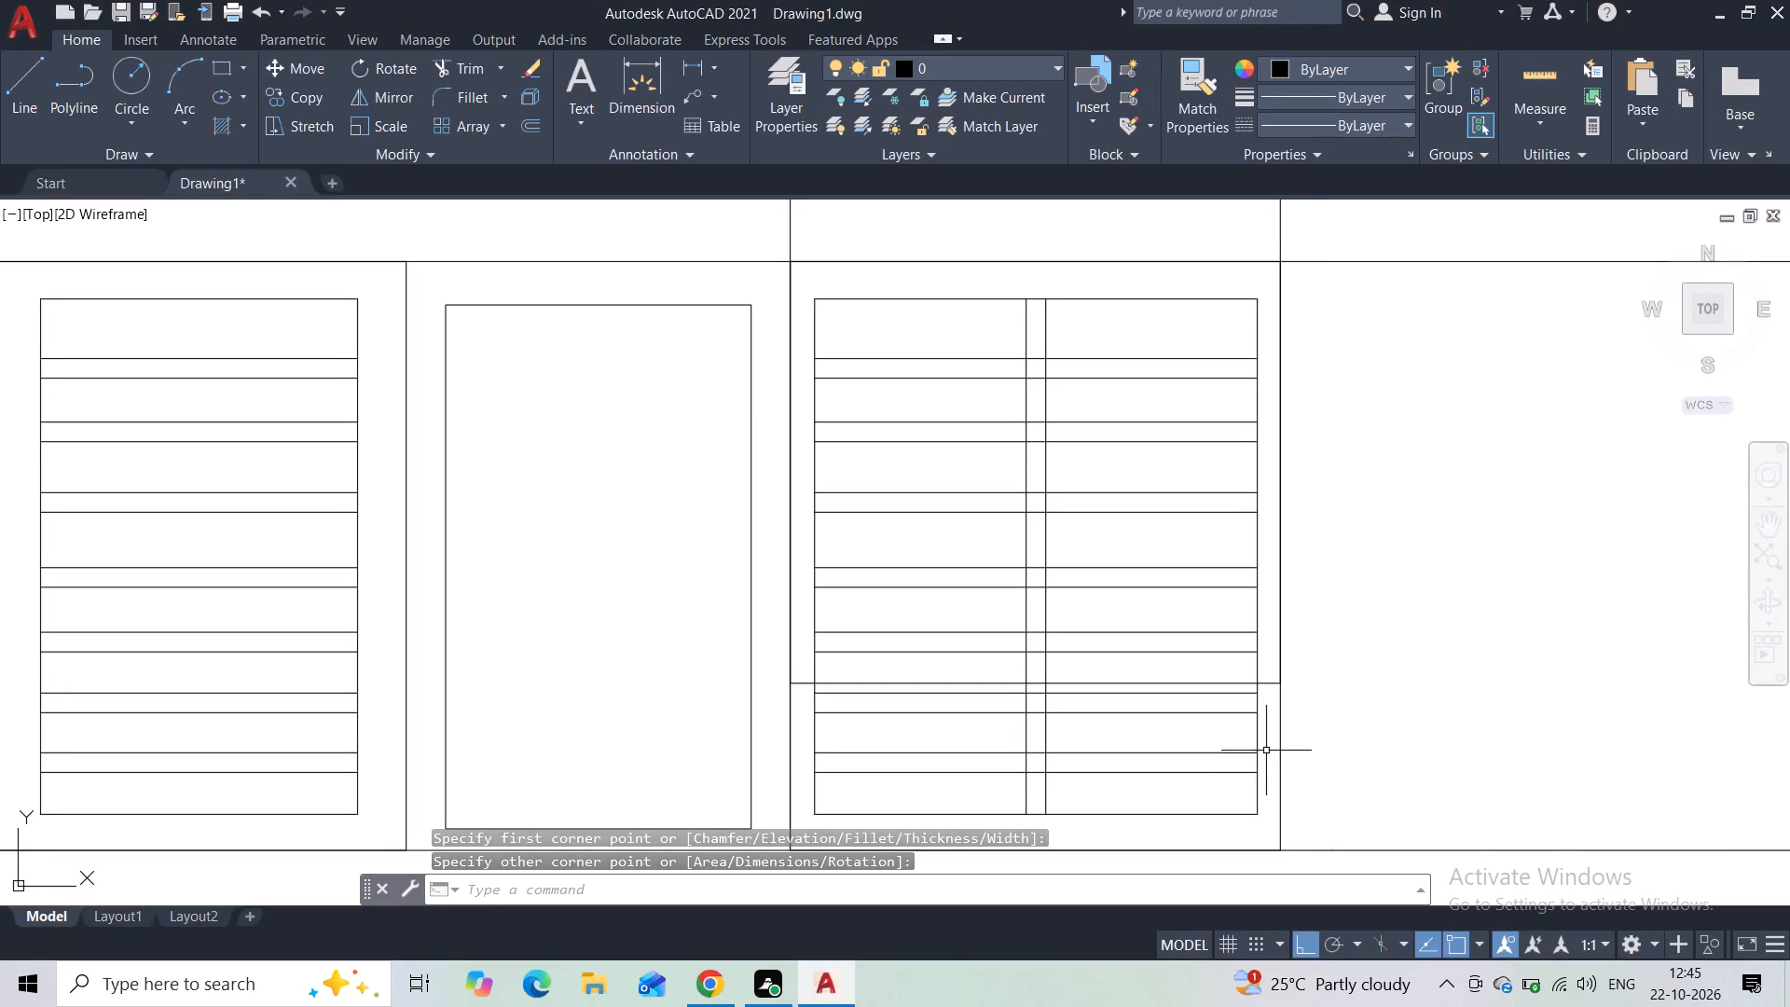
Stretch the new tall rectangle's bottom edge slightly upward, away from the louver line just below it.
left_click(1066, 683)
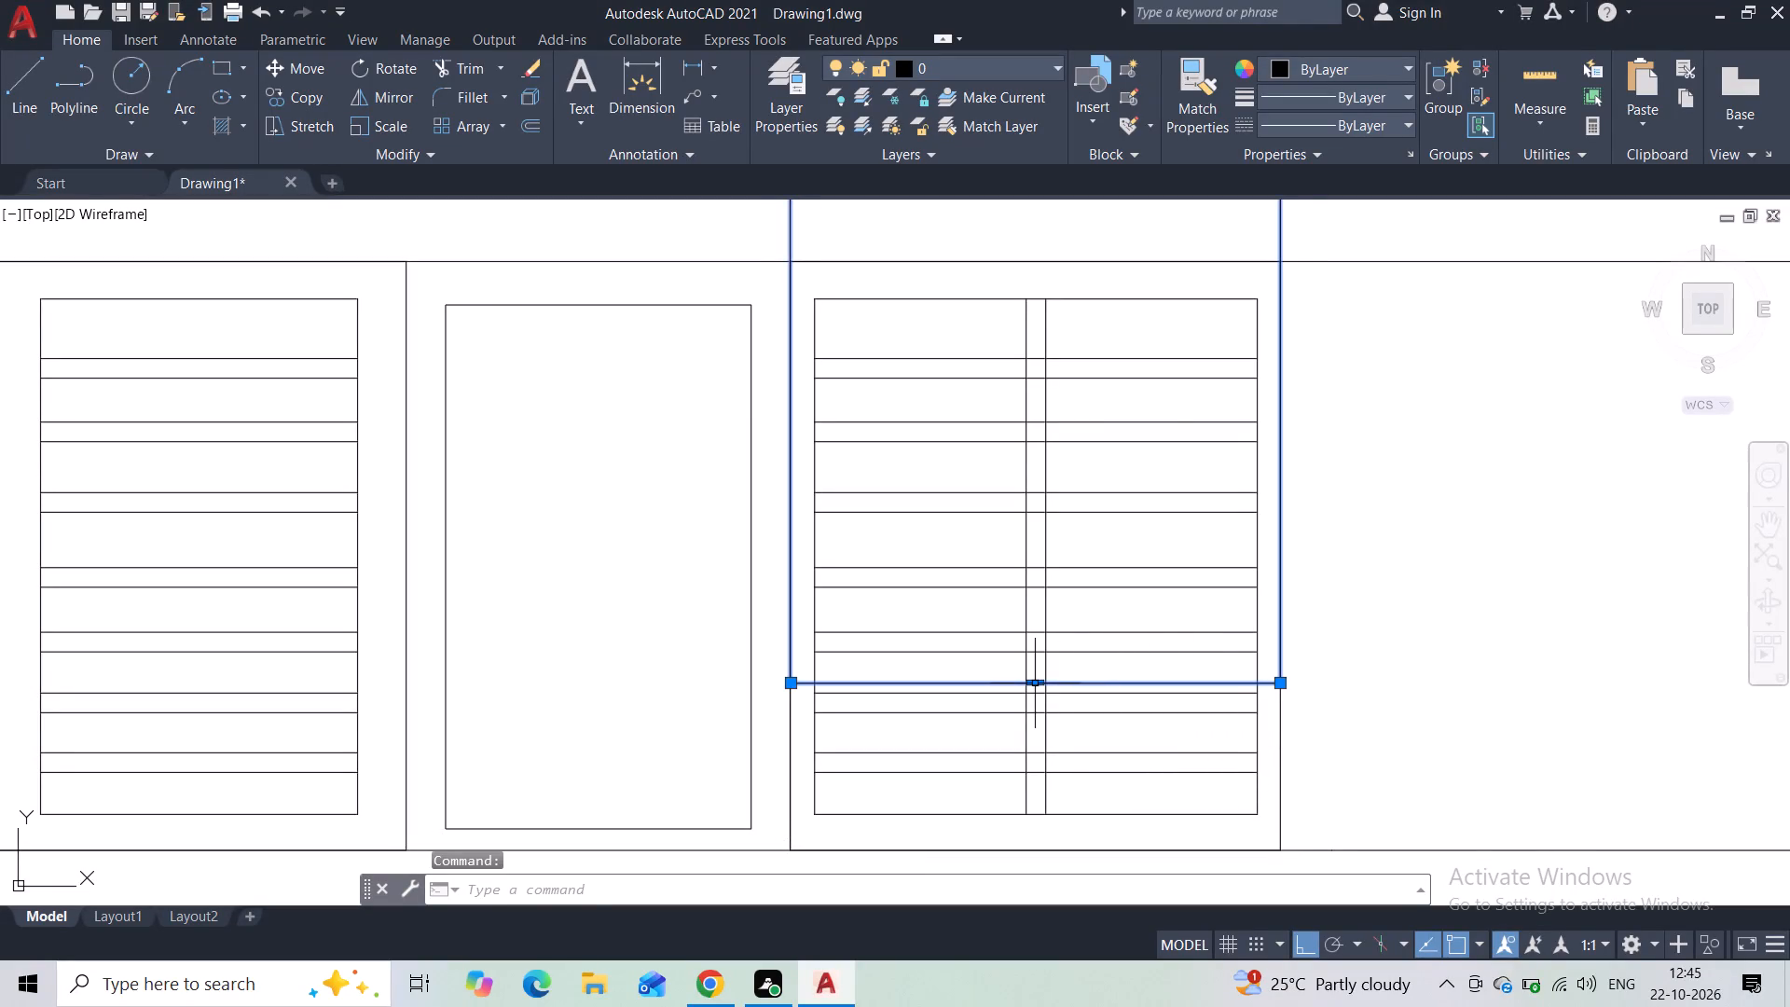
left_click(1039, 685)
left_click(1039, 674)
scroll(1037, 683, "up", 1)
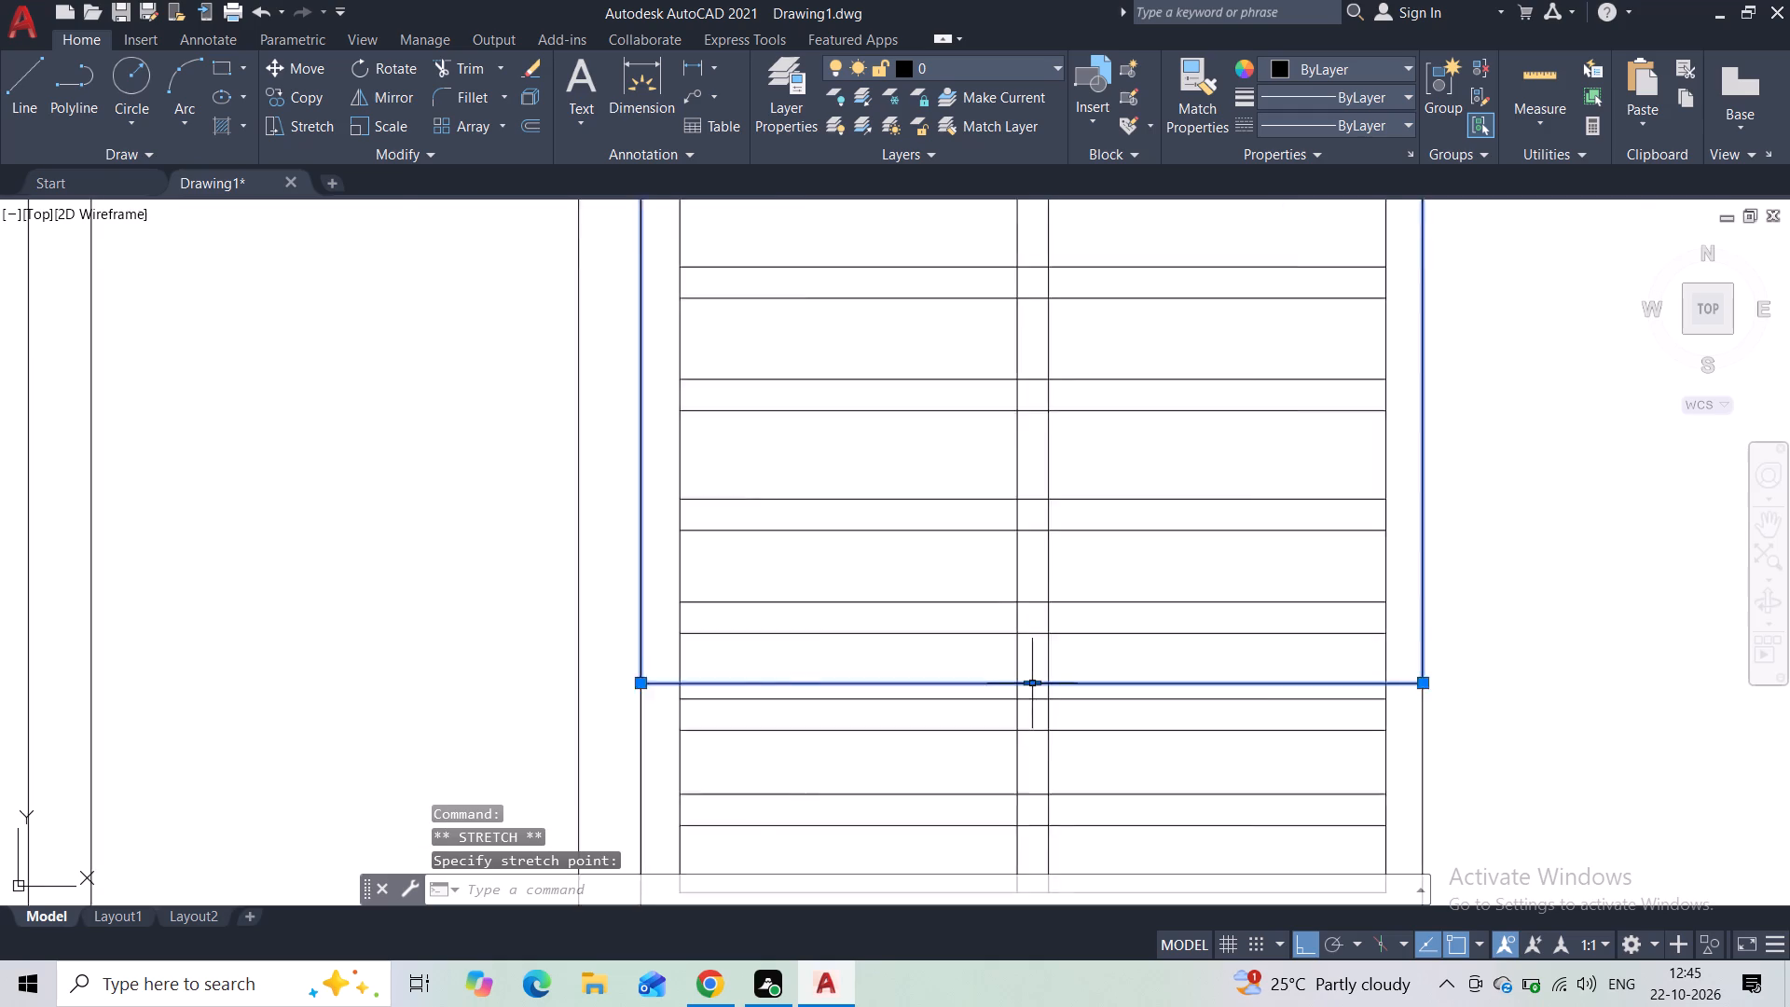
scroll(1037, 683, "up", 3)
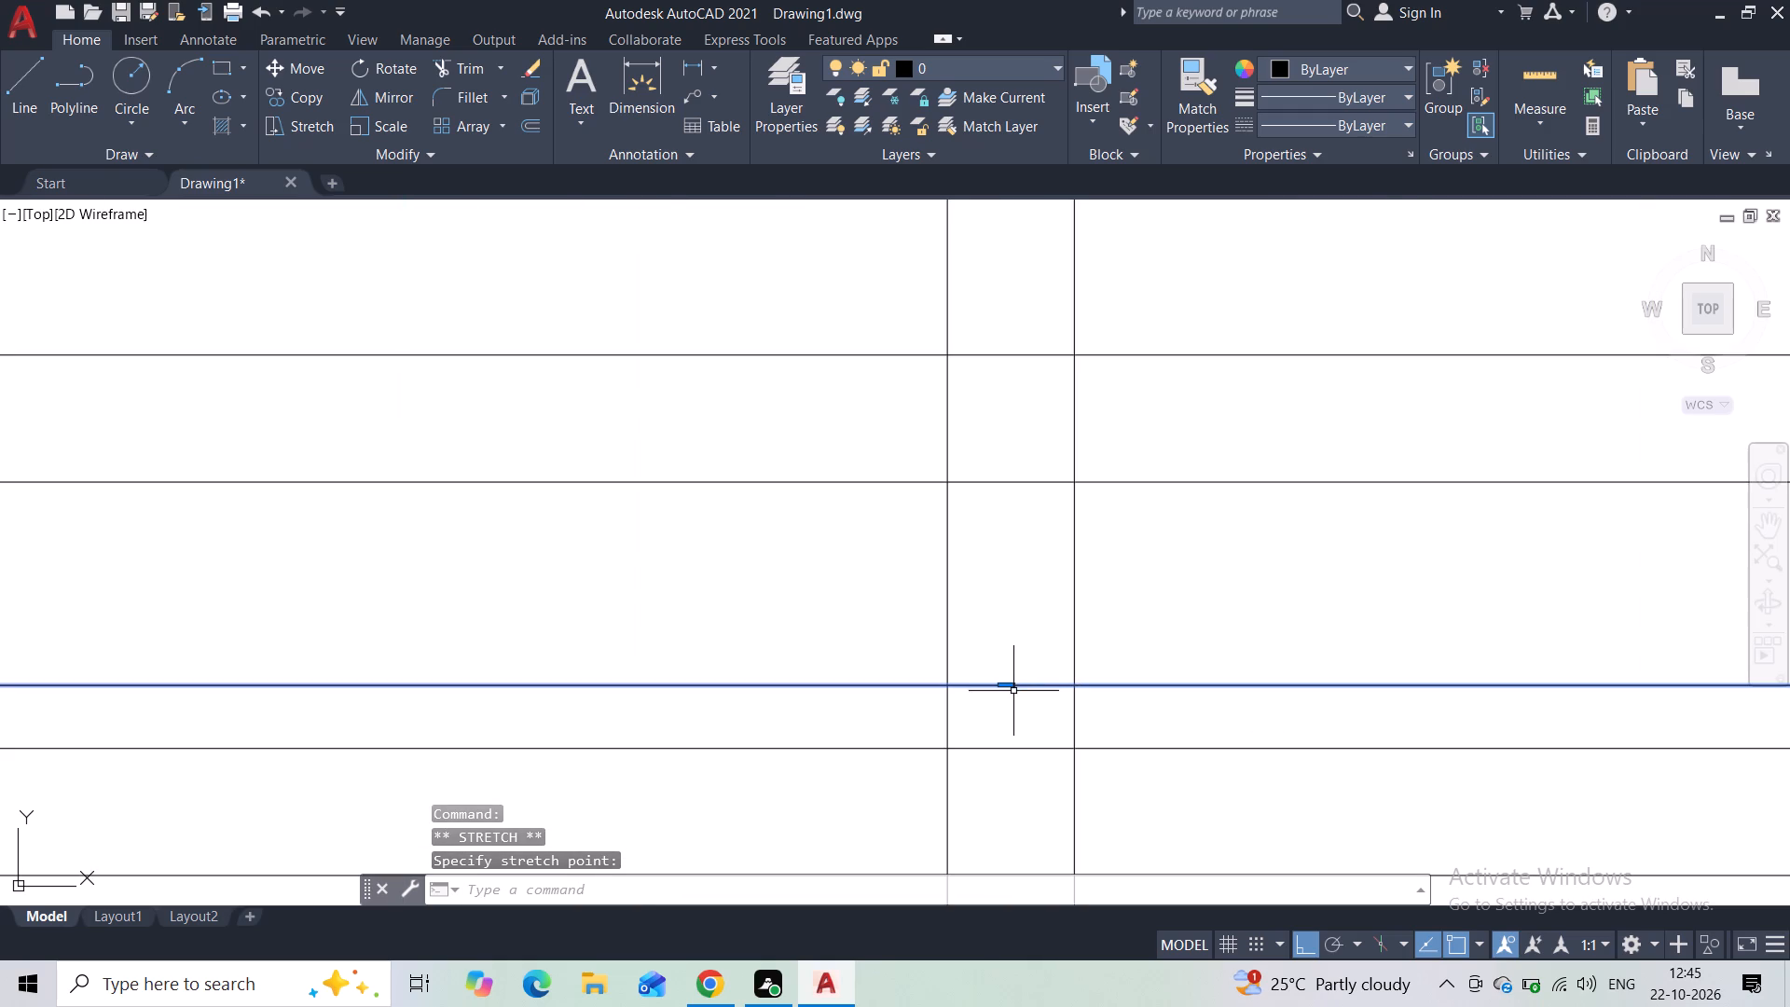
left_click(1011, 687)
left_click(1011, 654)
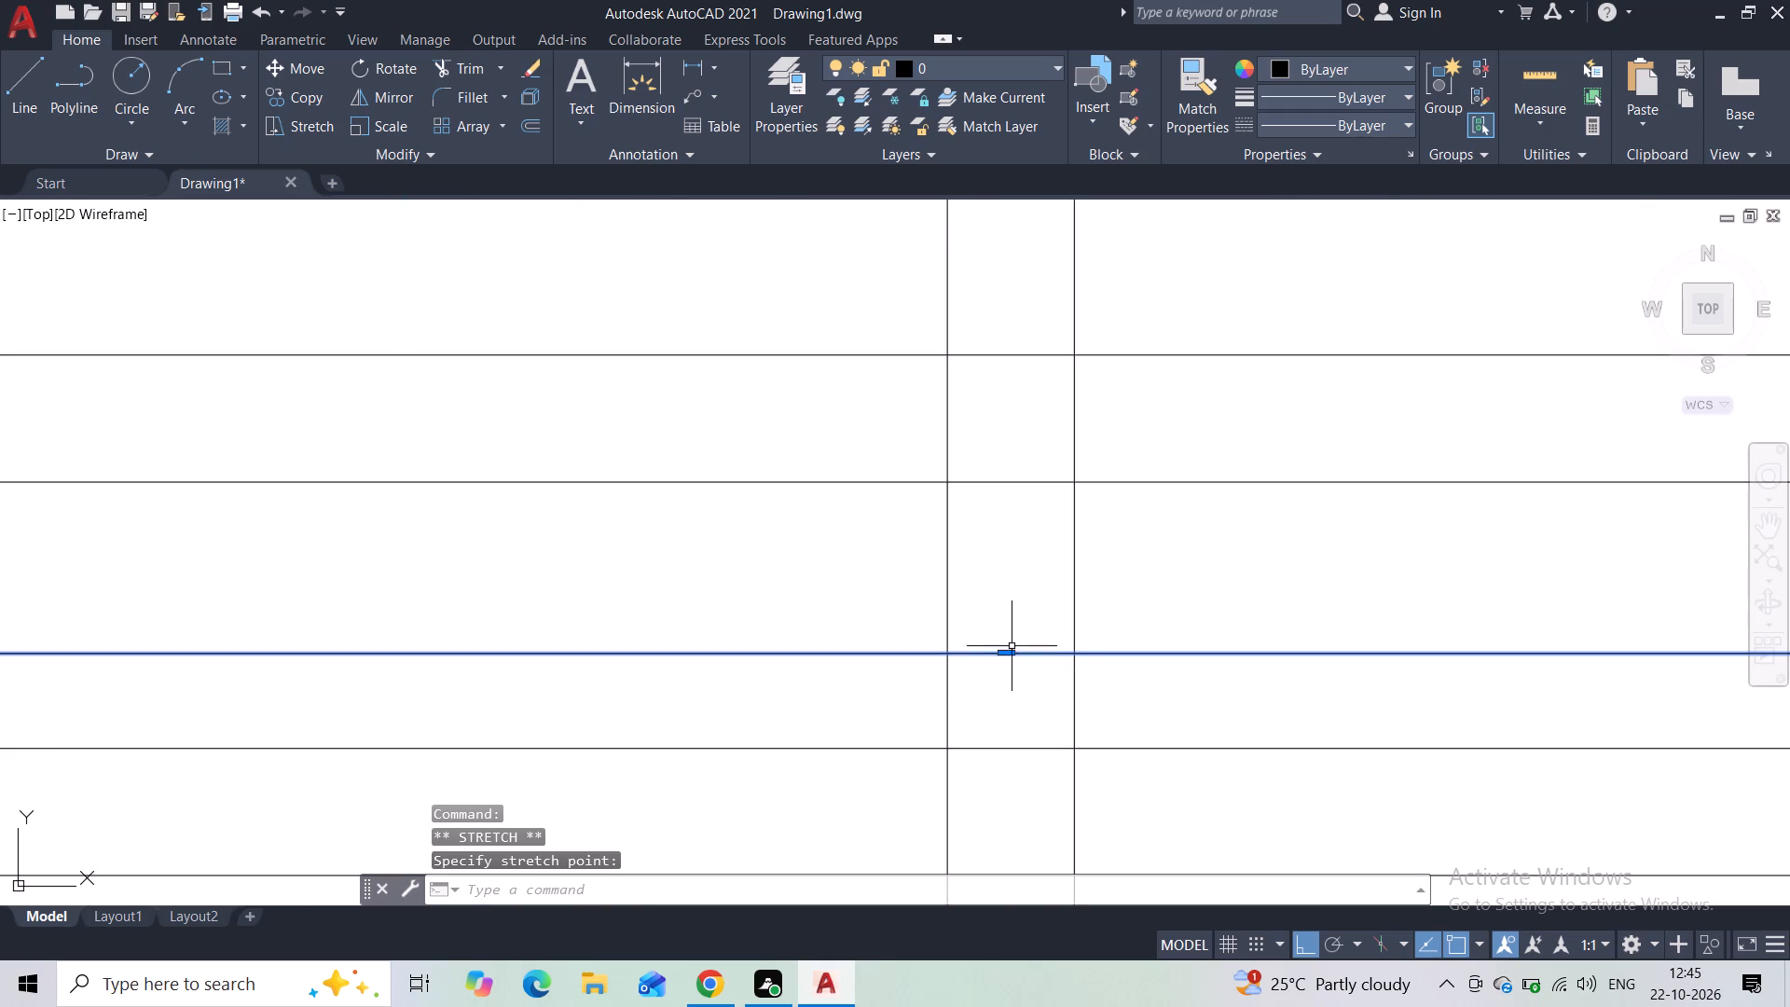
key("Escape")
Draw two vertical lines from the wide louvered bay's lower corners down to the elevation's bottom line.
scroll(1002, 703, "down", 2)
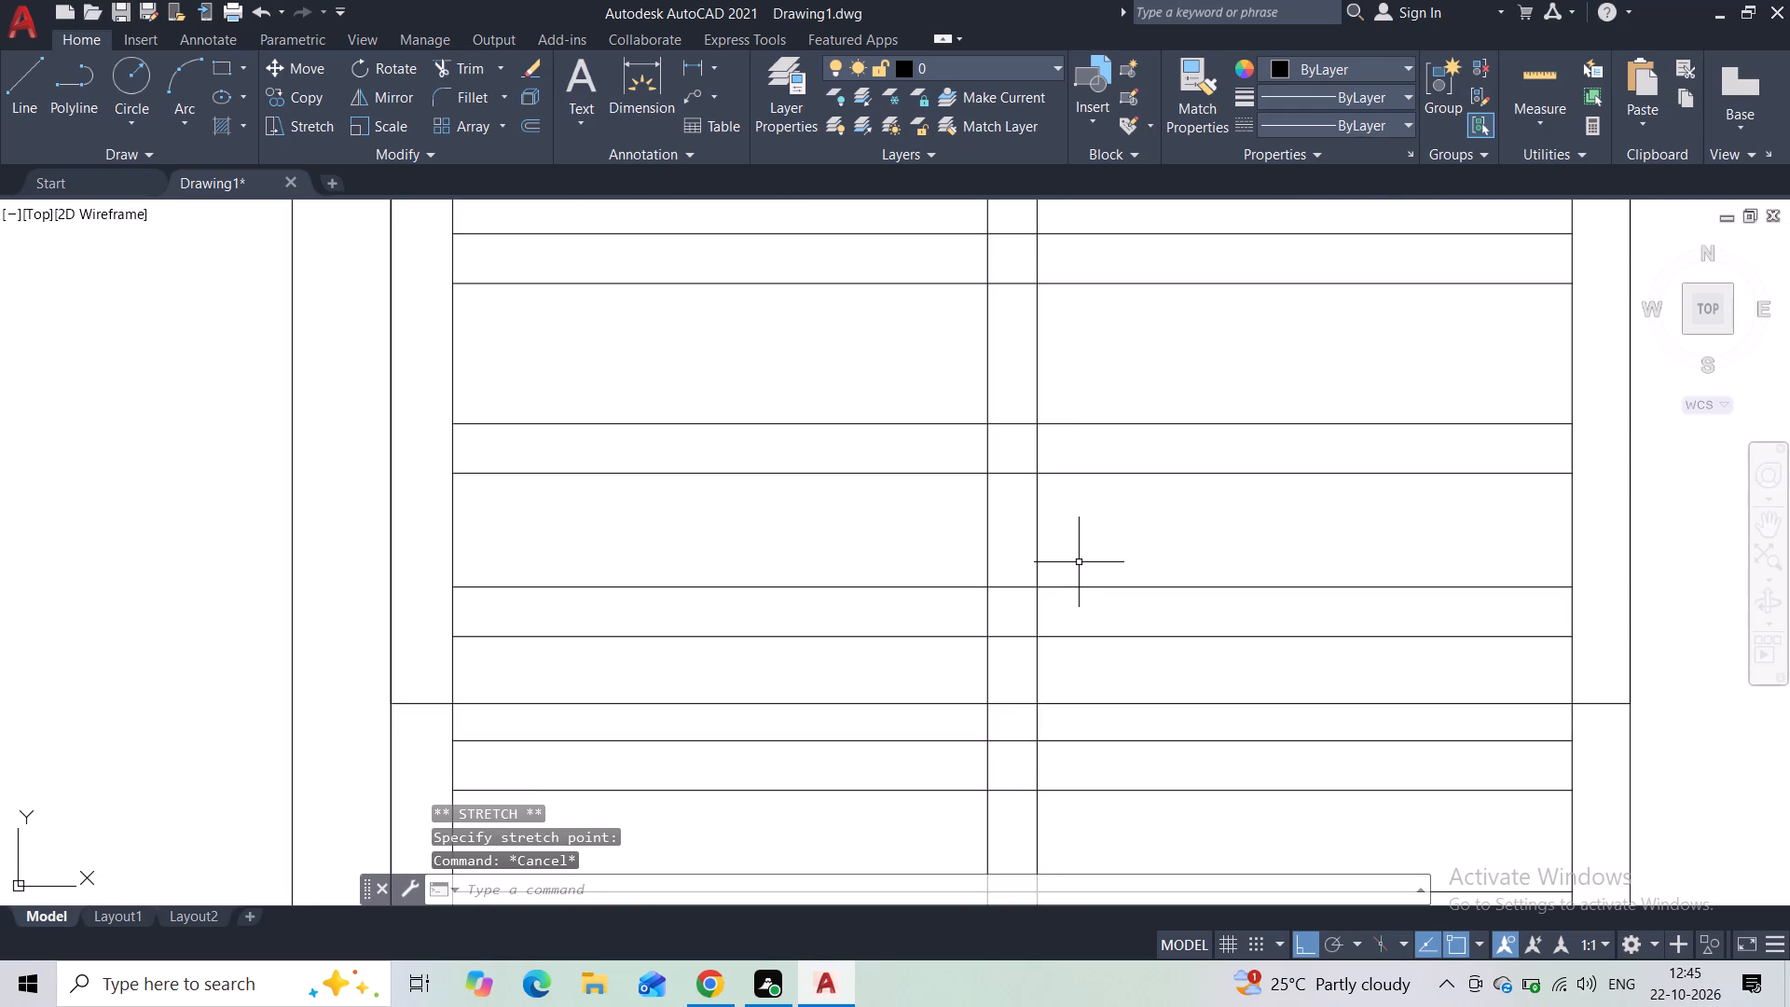
scroll(1144, 614, "down", 3)
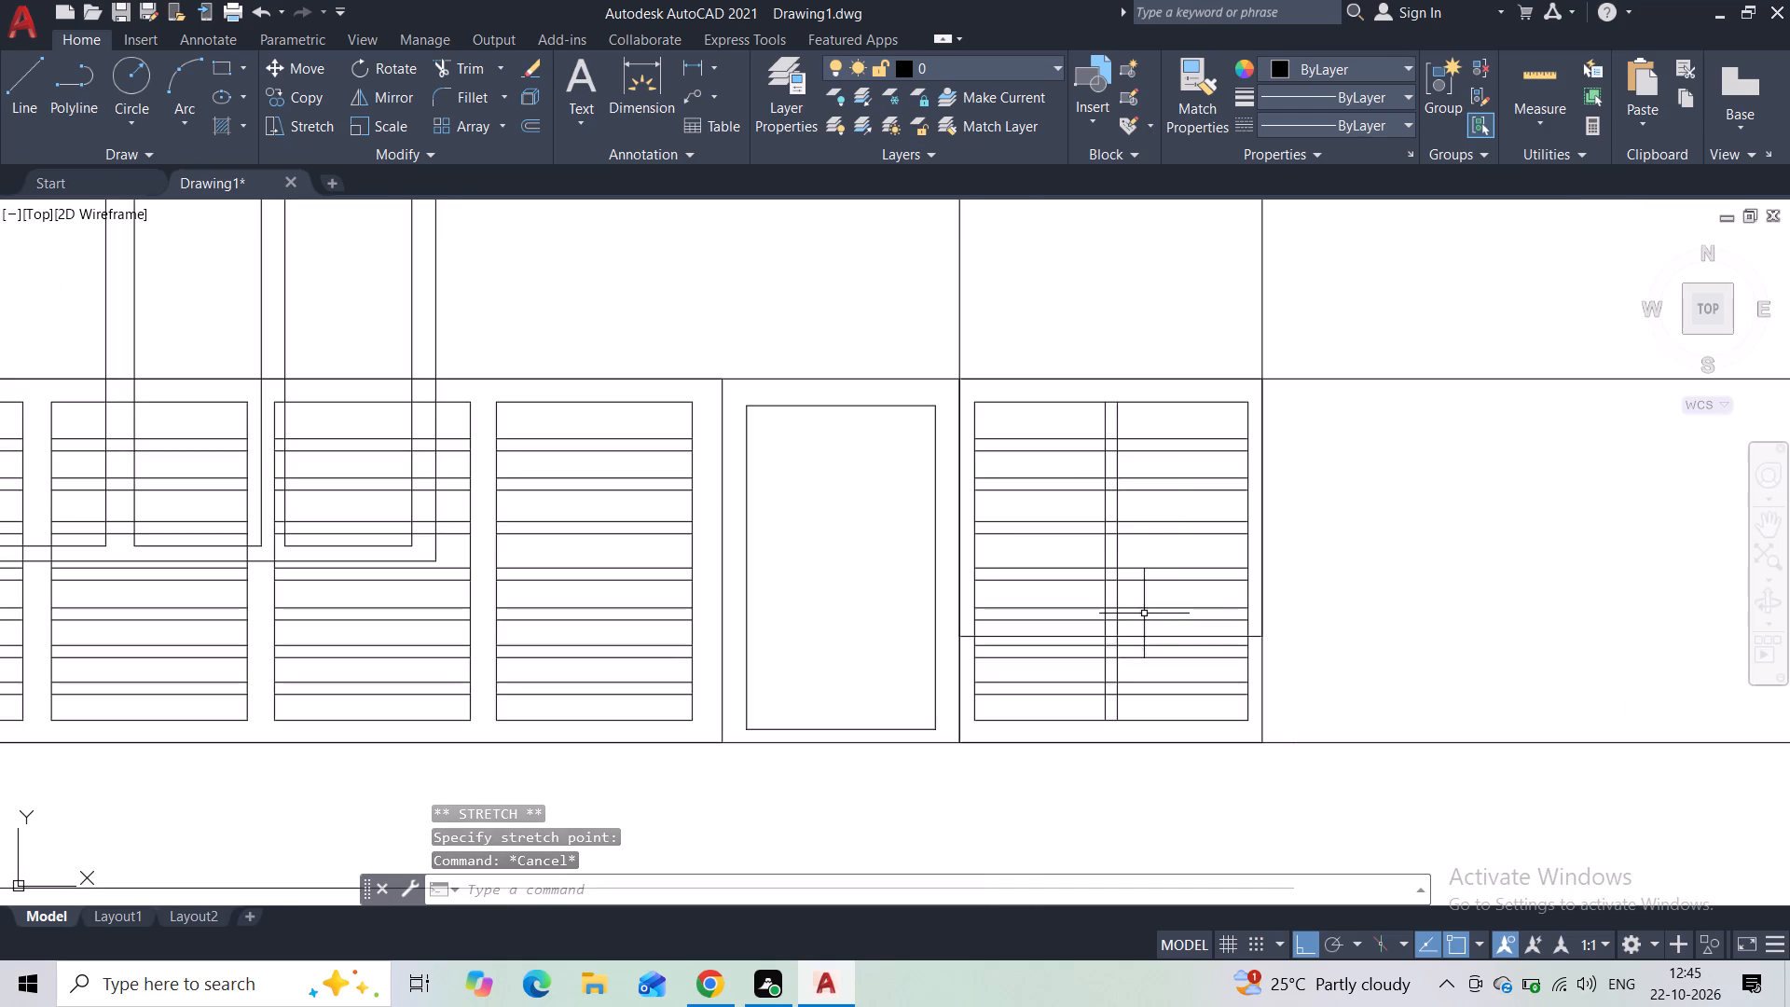
scroll(1270, 551, "down", 2)
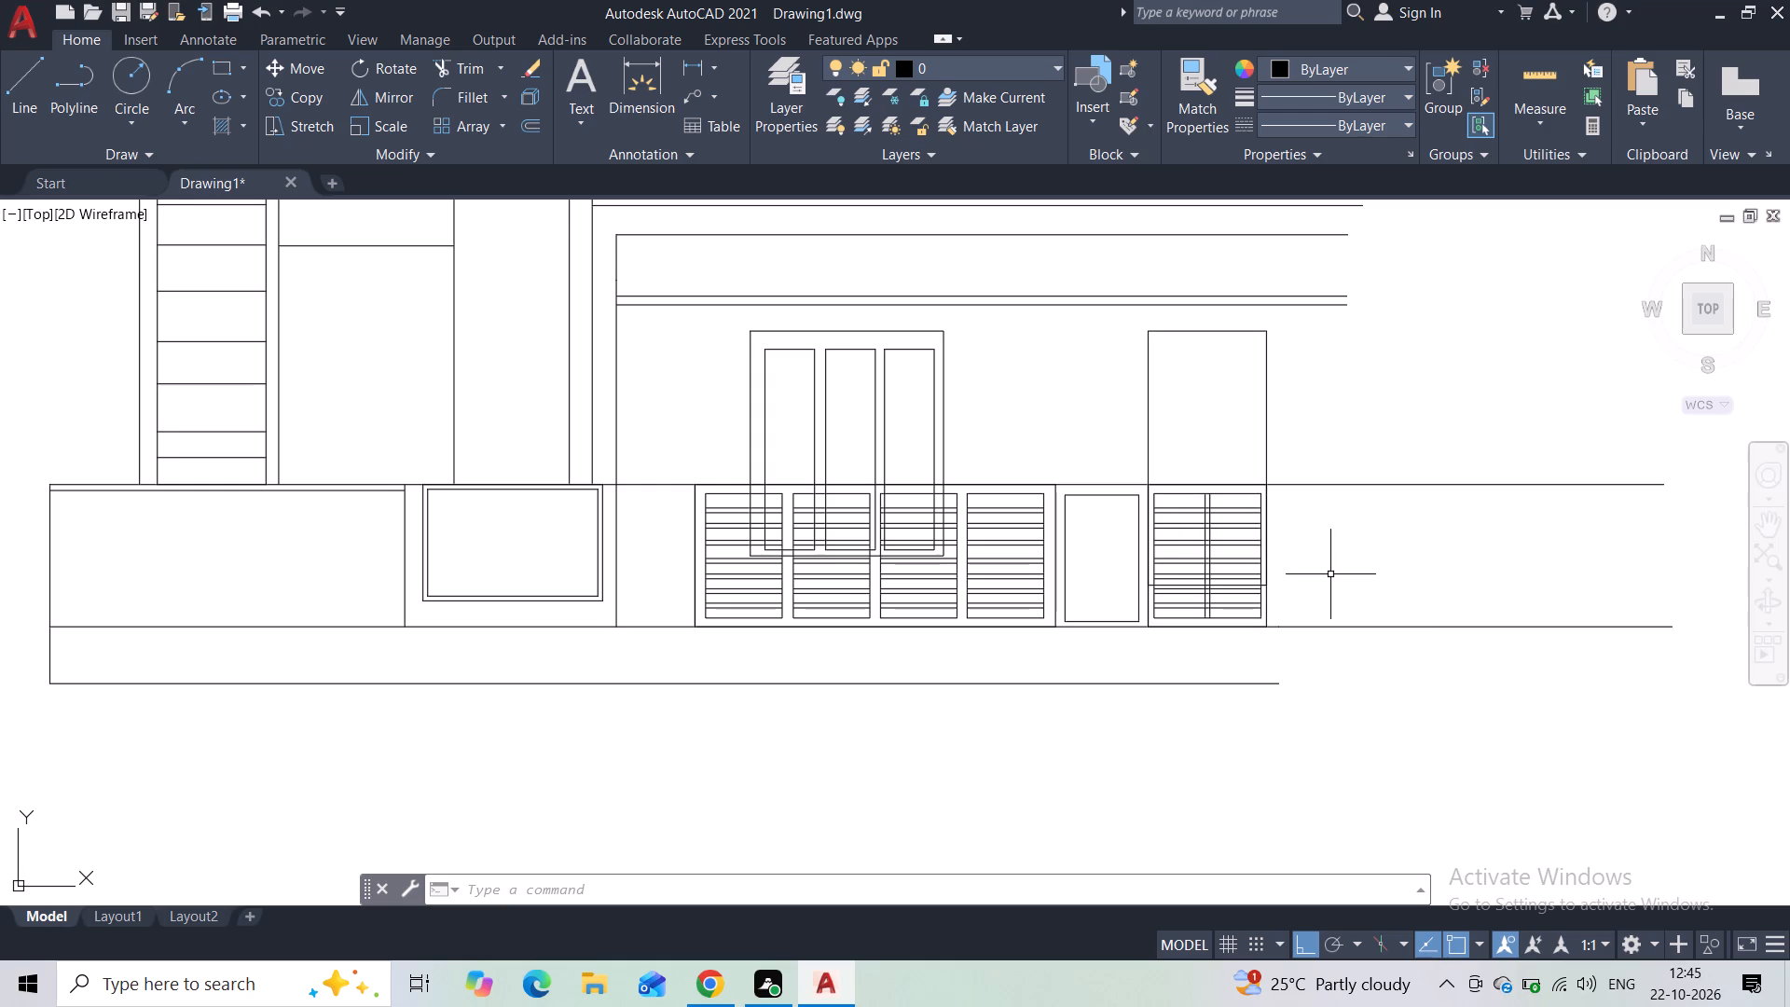
middle_click_drag(1330, 574, 1170, 440)
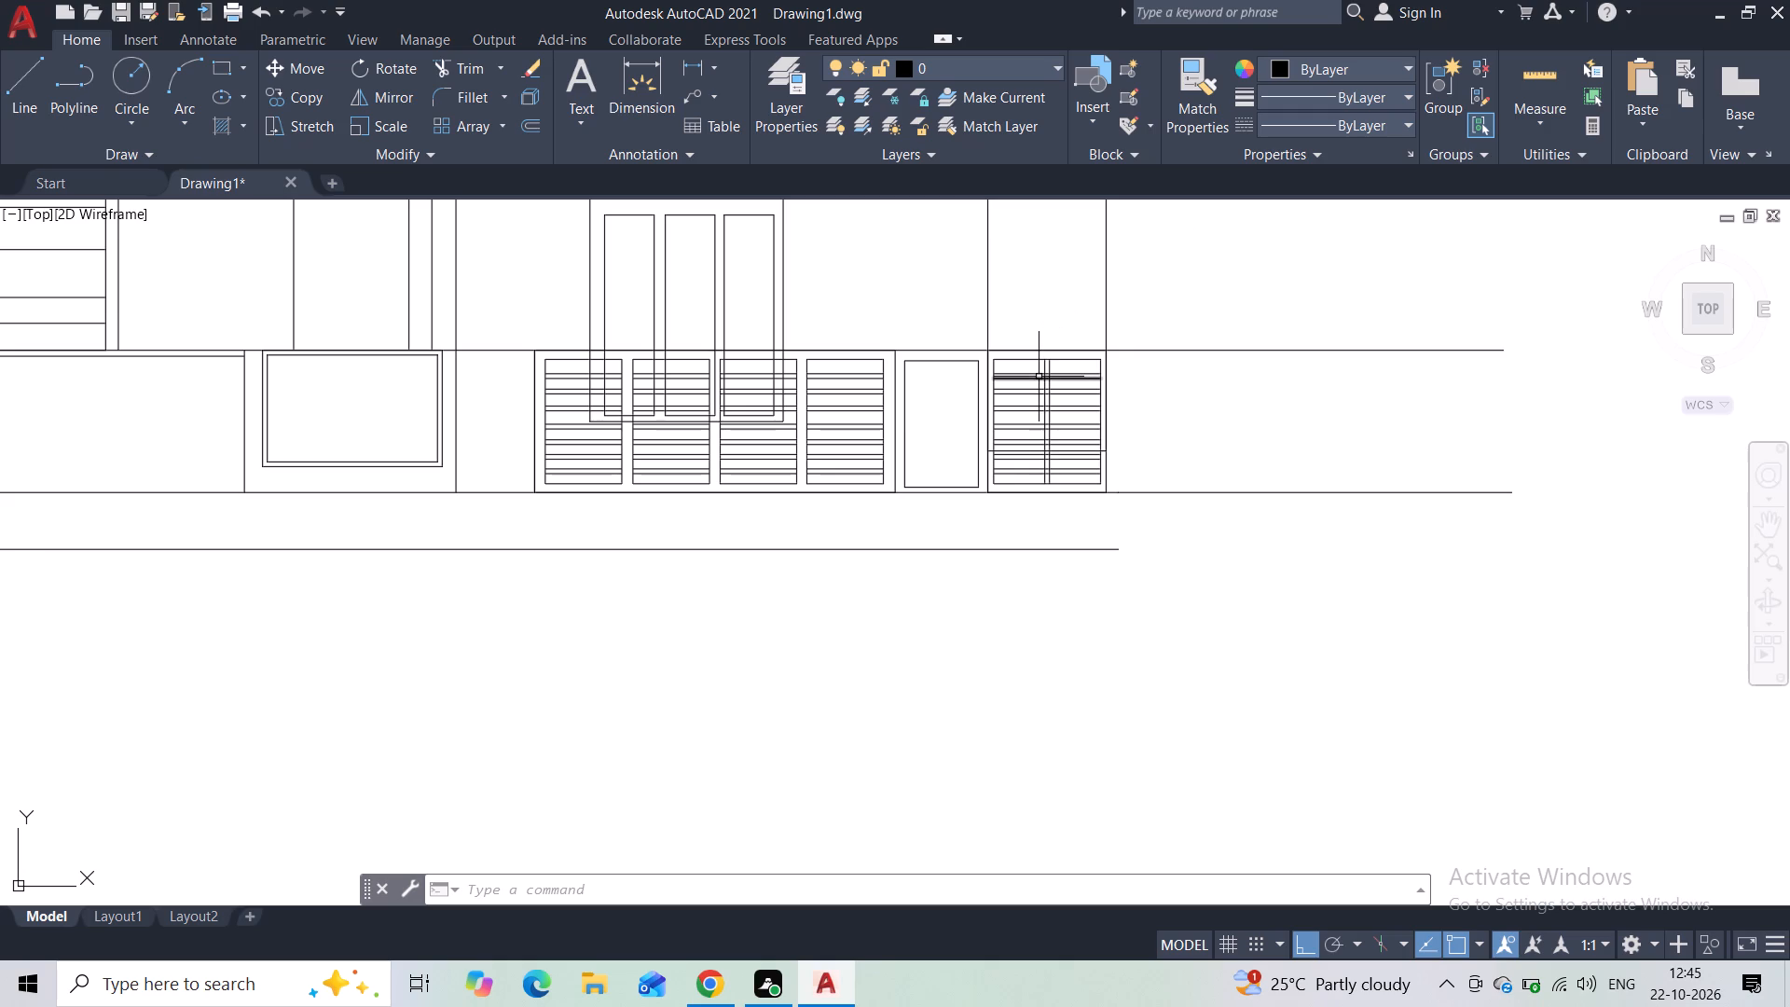
left_click(35, 125)
scroll(957, 520, "up", 1)
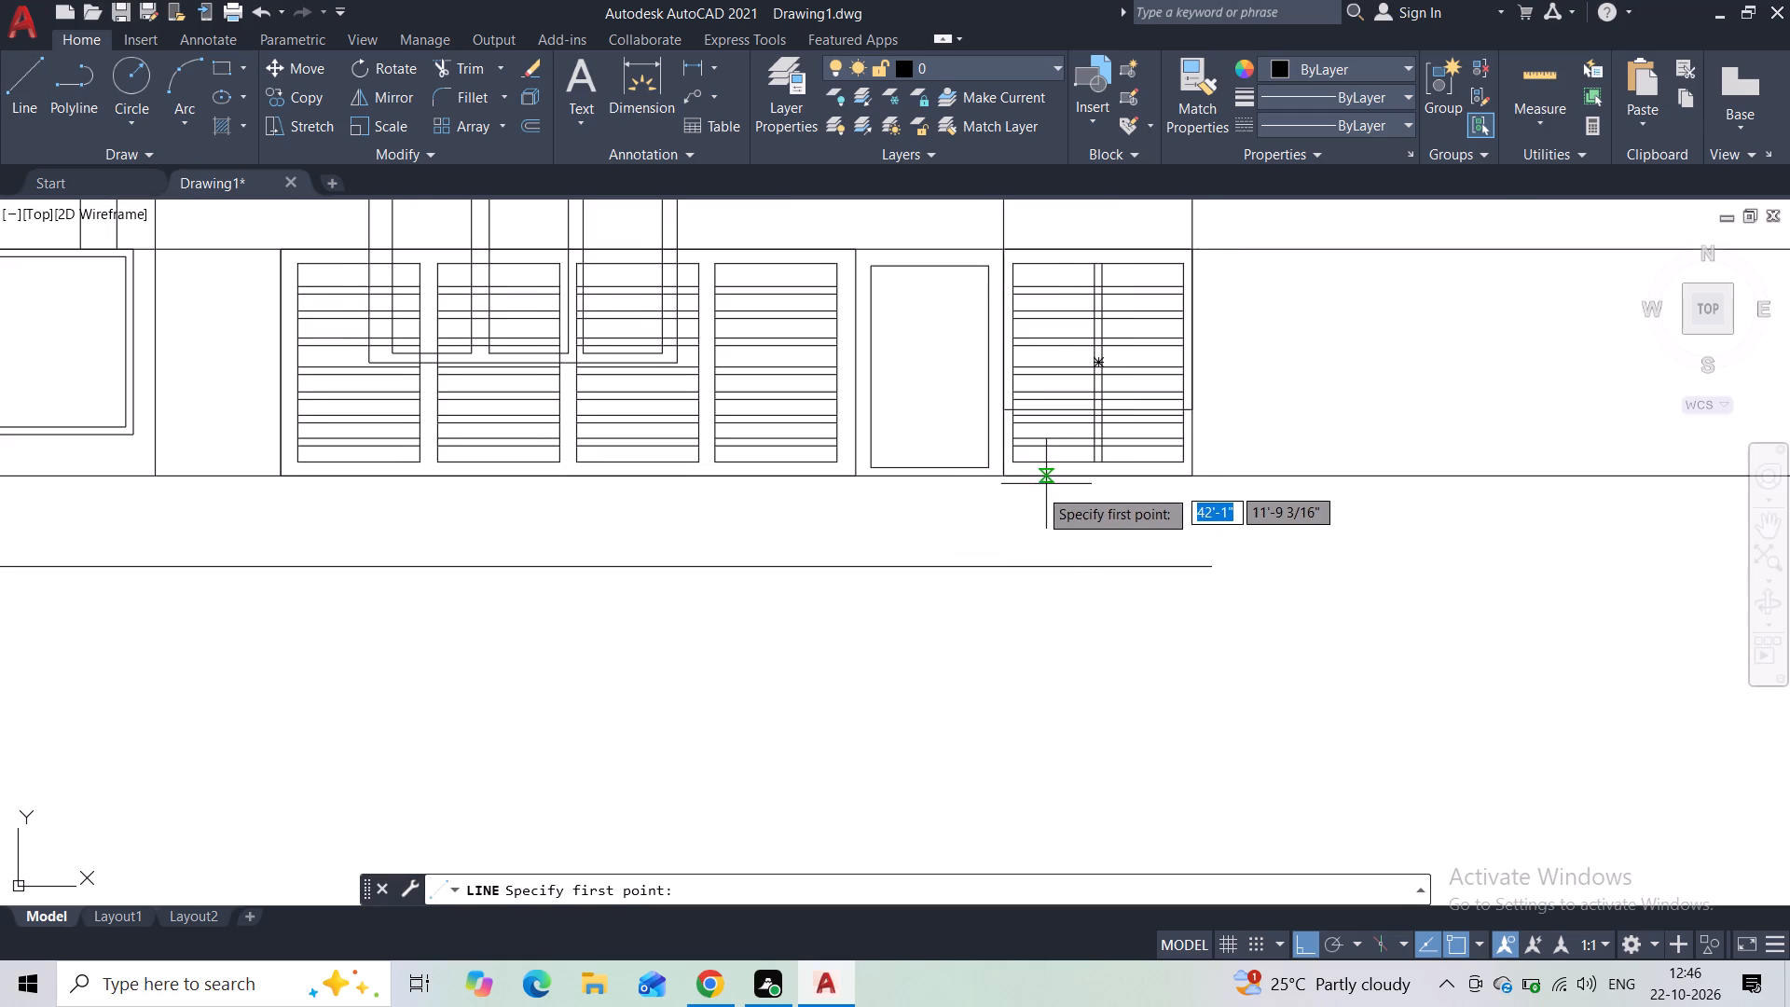
middle_click_drag(1030, 492, 948, 455)
left_click(929, 442)
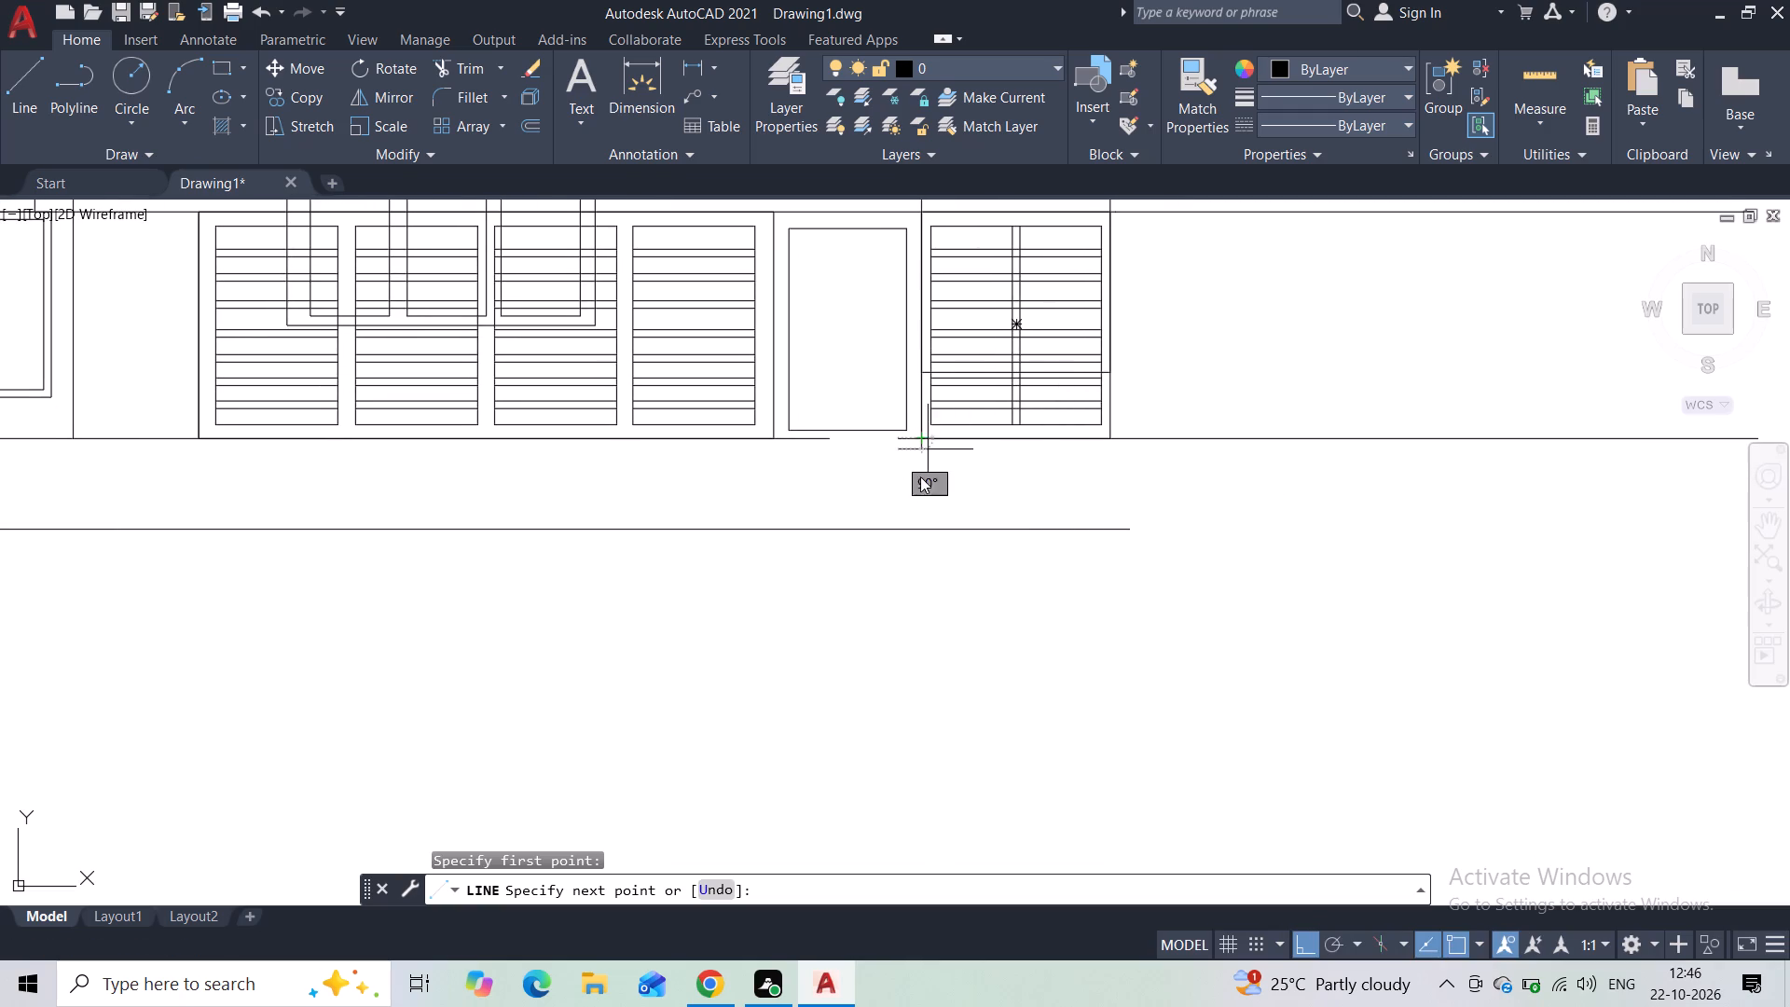
left_click(917, 531)
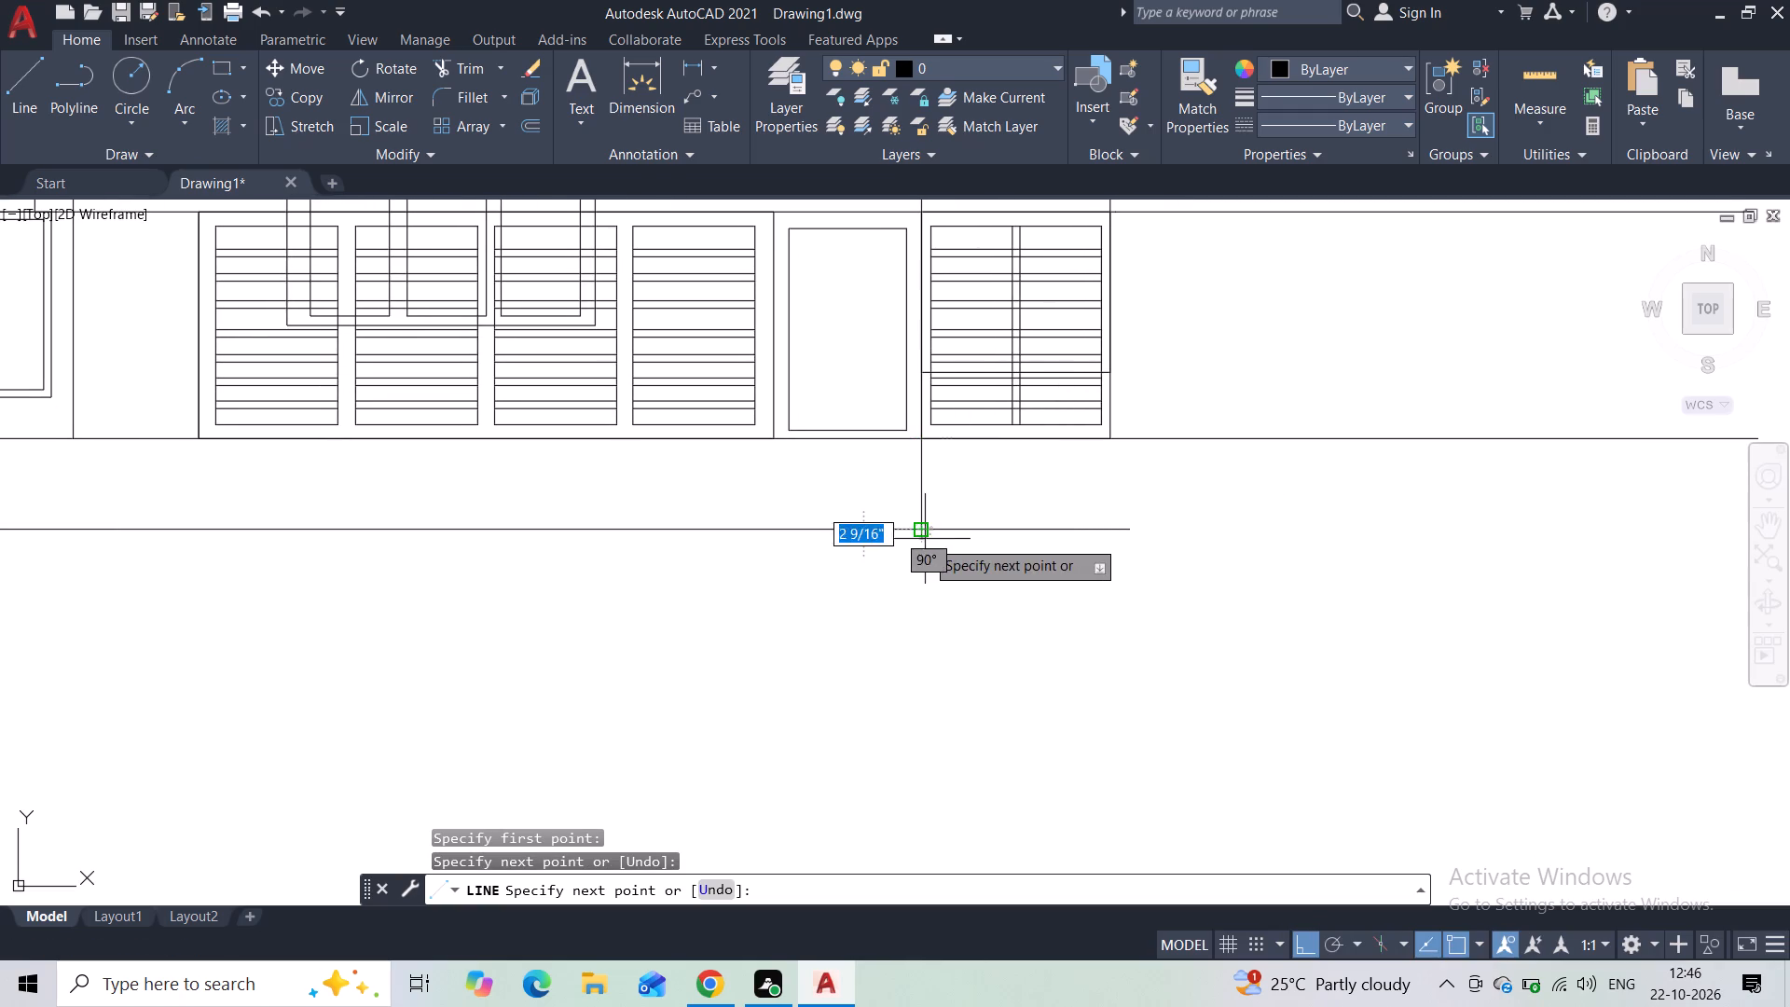
key("Escape")
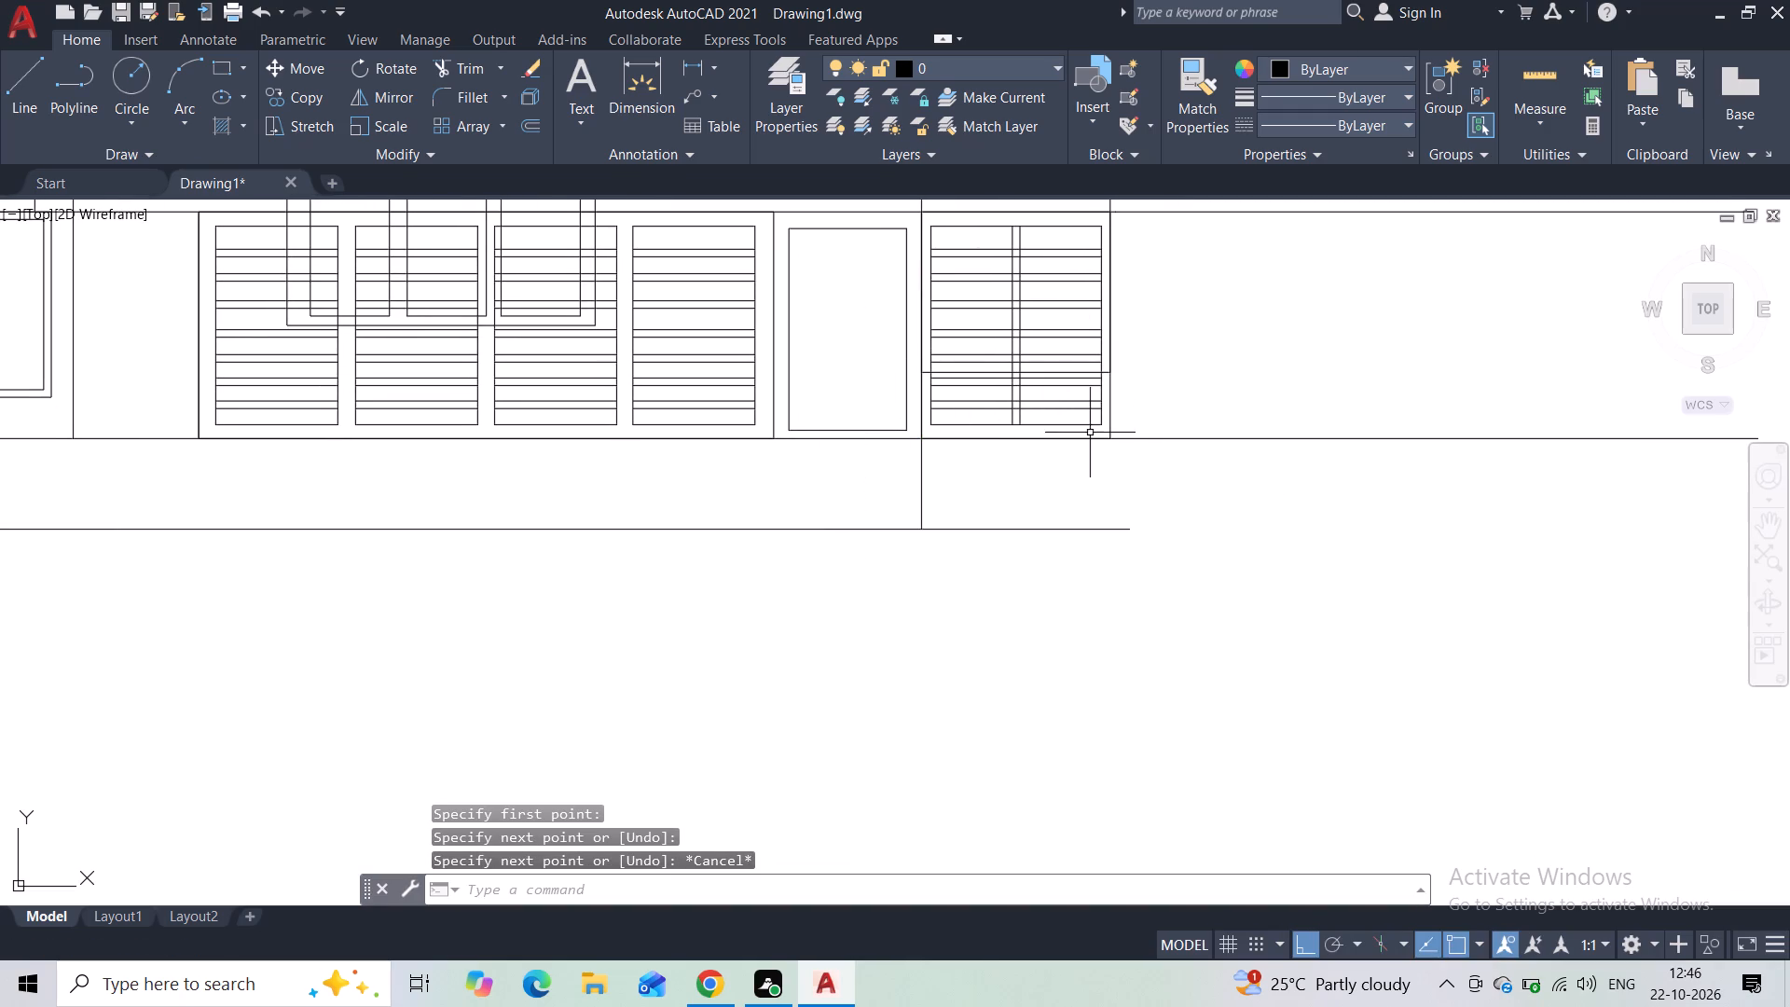
key("space")
left_click(1110, 446)
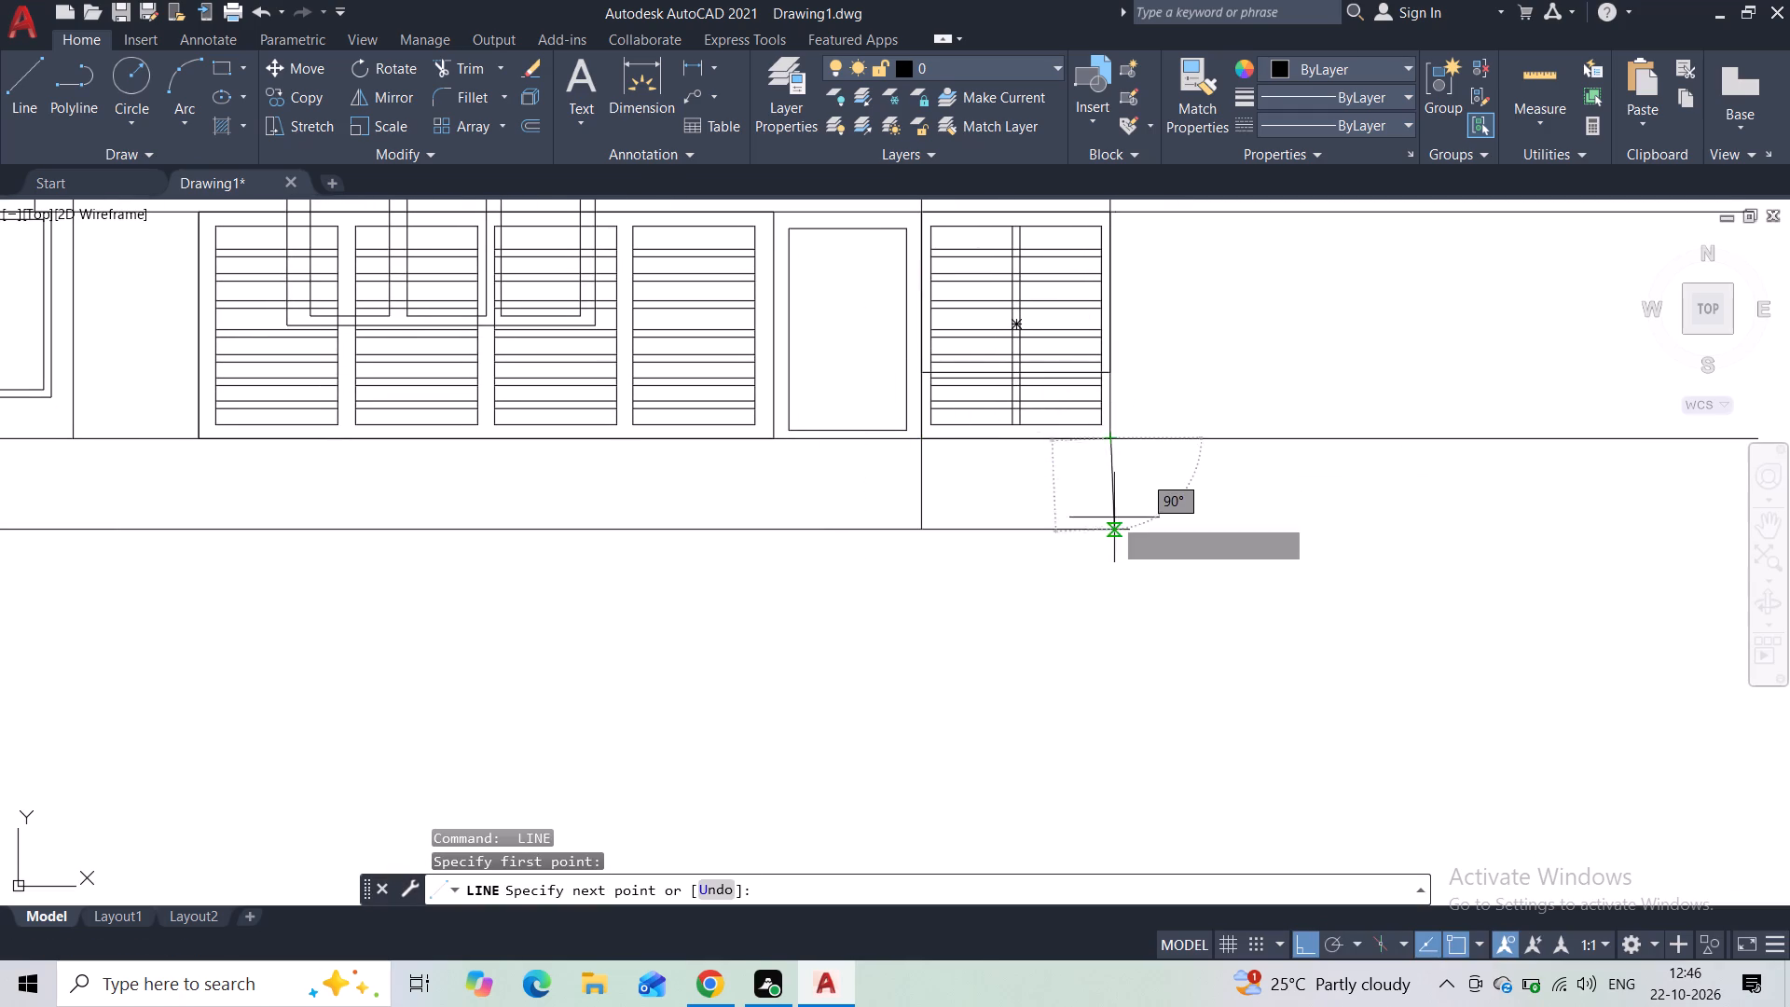
left_click(1111, 519)
key("Escape")
Draw a horizontal line connecting the two new vertical lines, a few inches below the louvered bay's bottom line.
key("space")
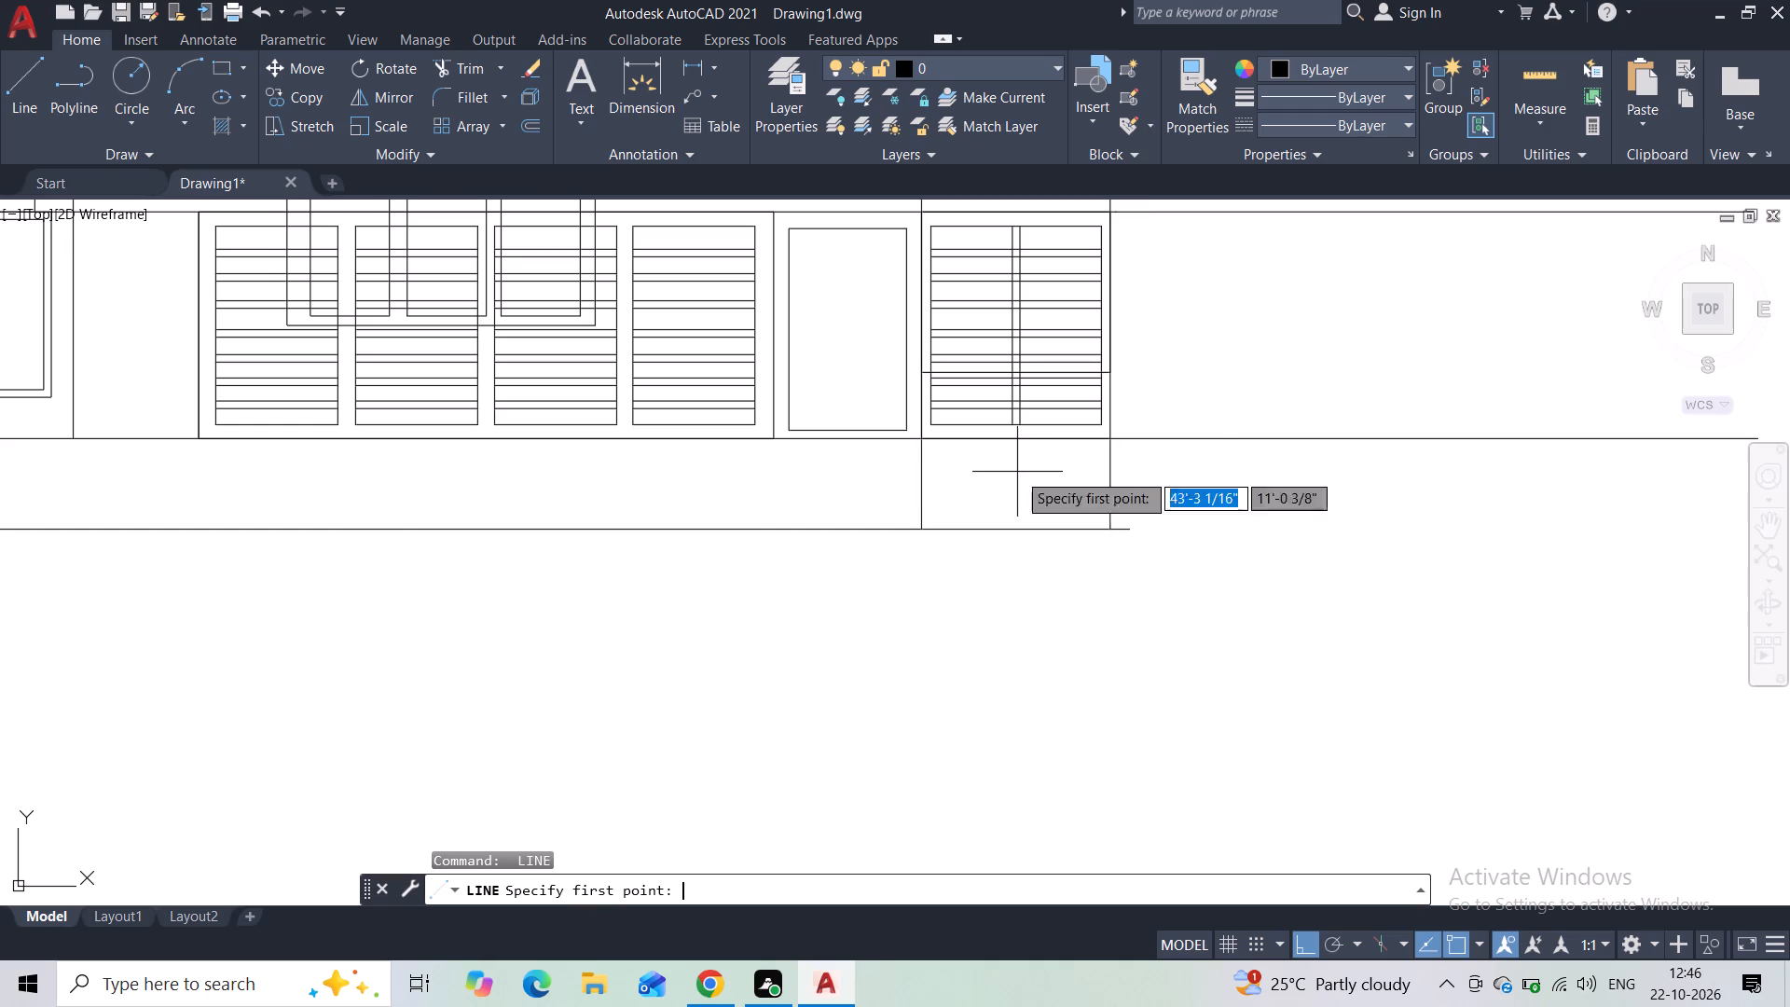
scroll(946, 453, "up", 1)
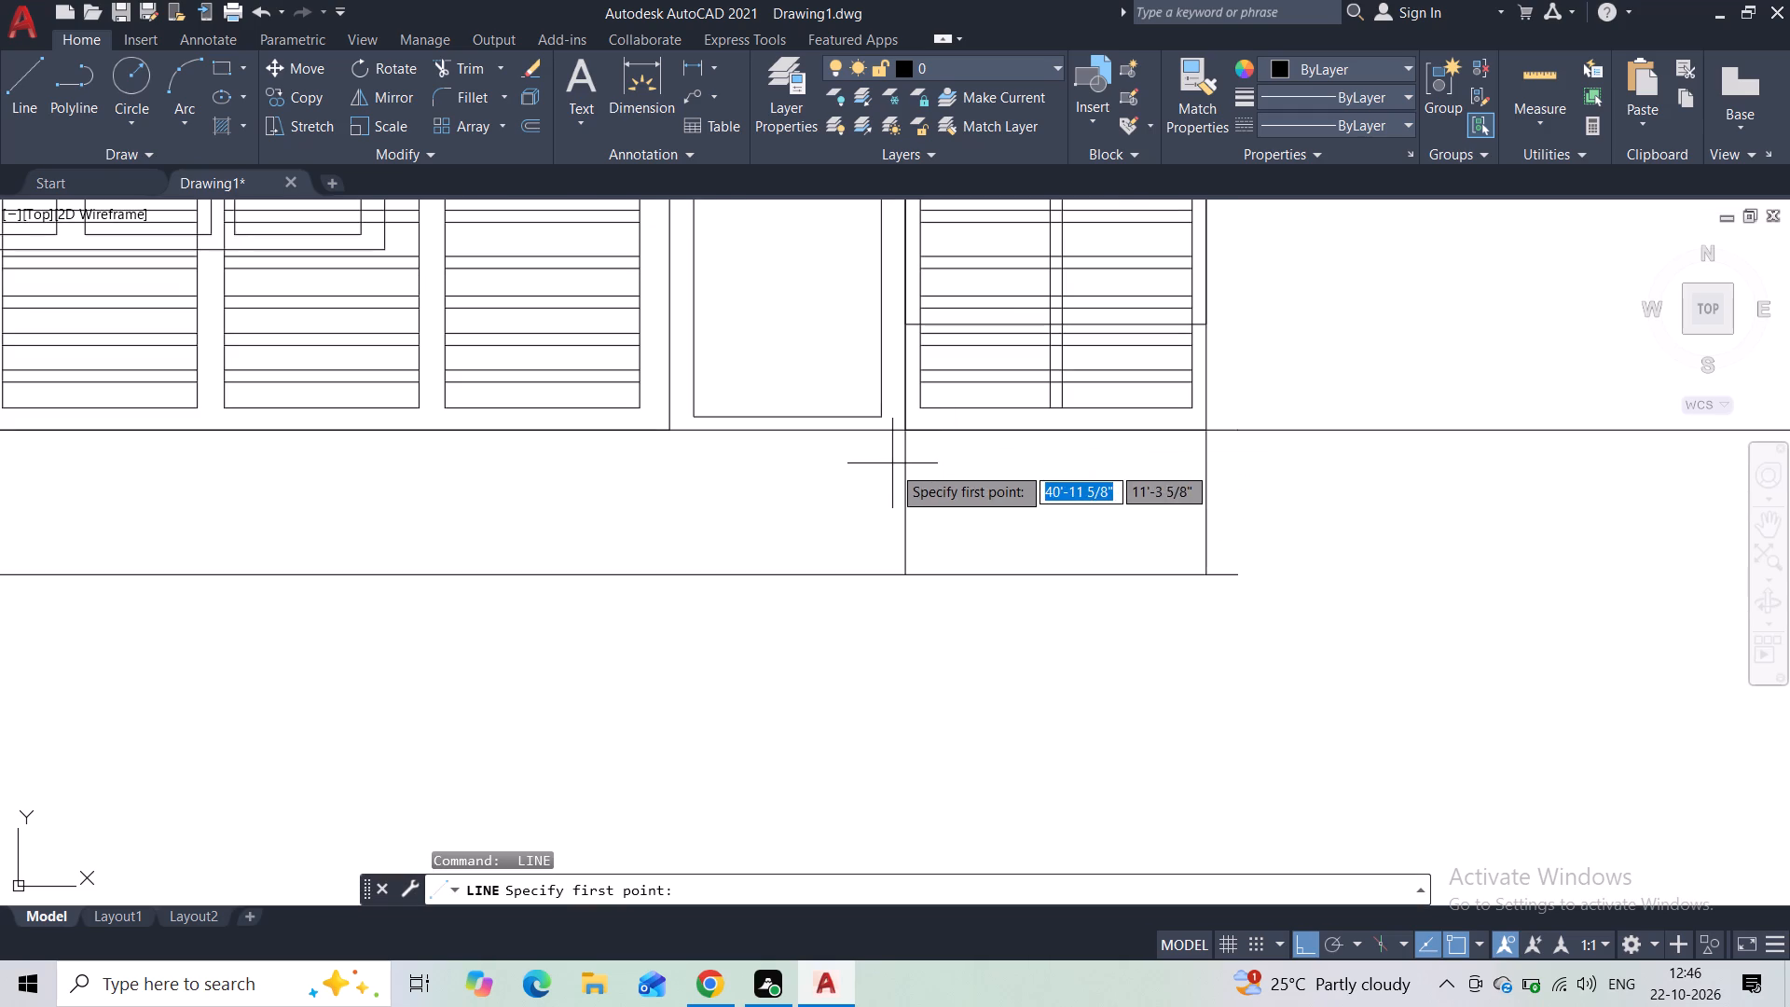
left_click(907, 468)
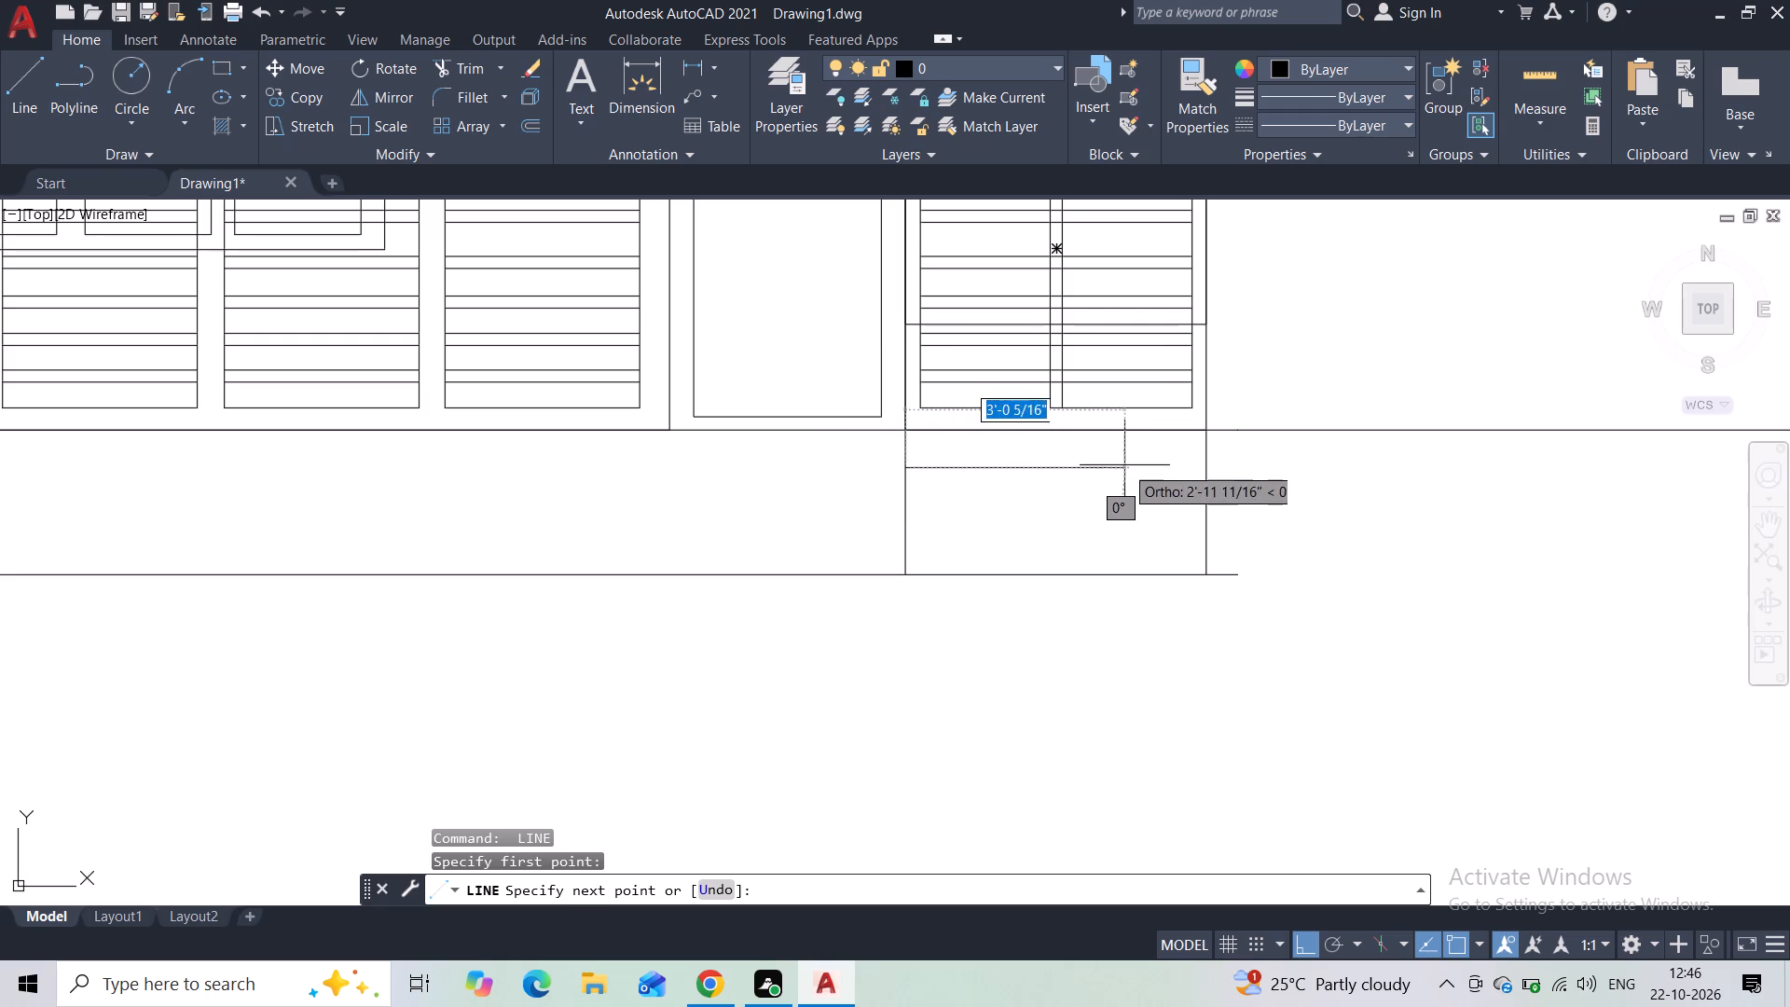
left_click(1197, 475)
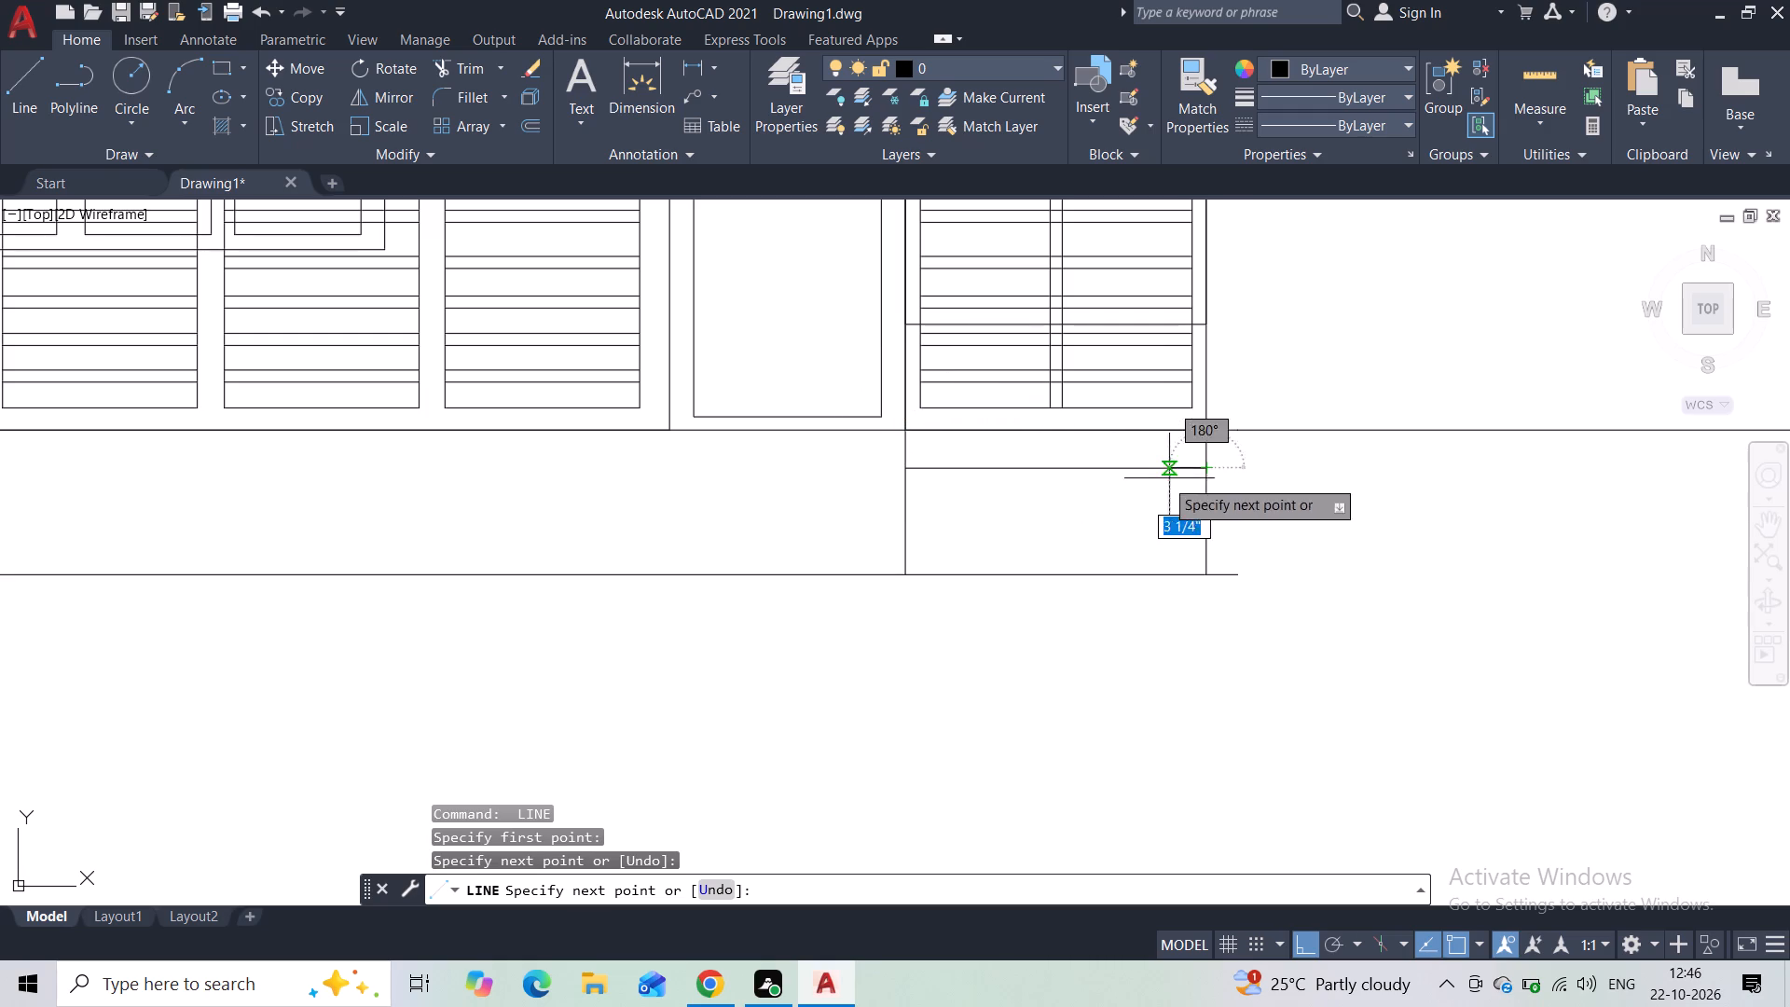
key("Escape")
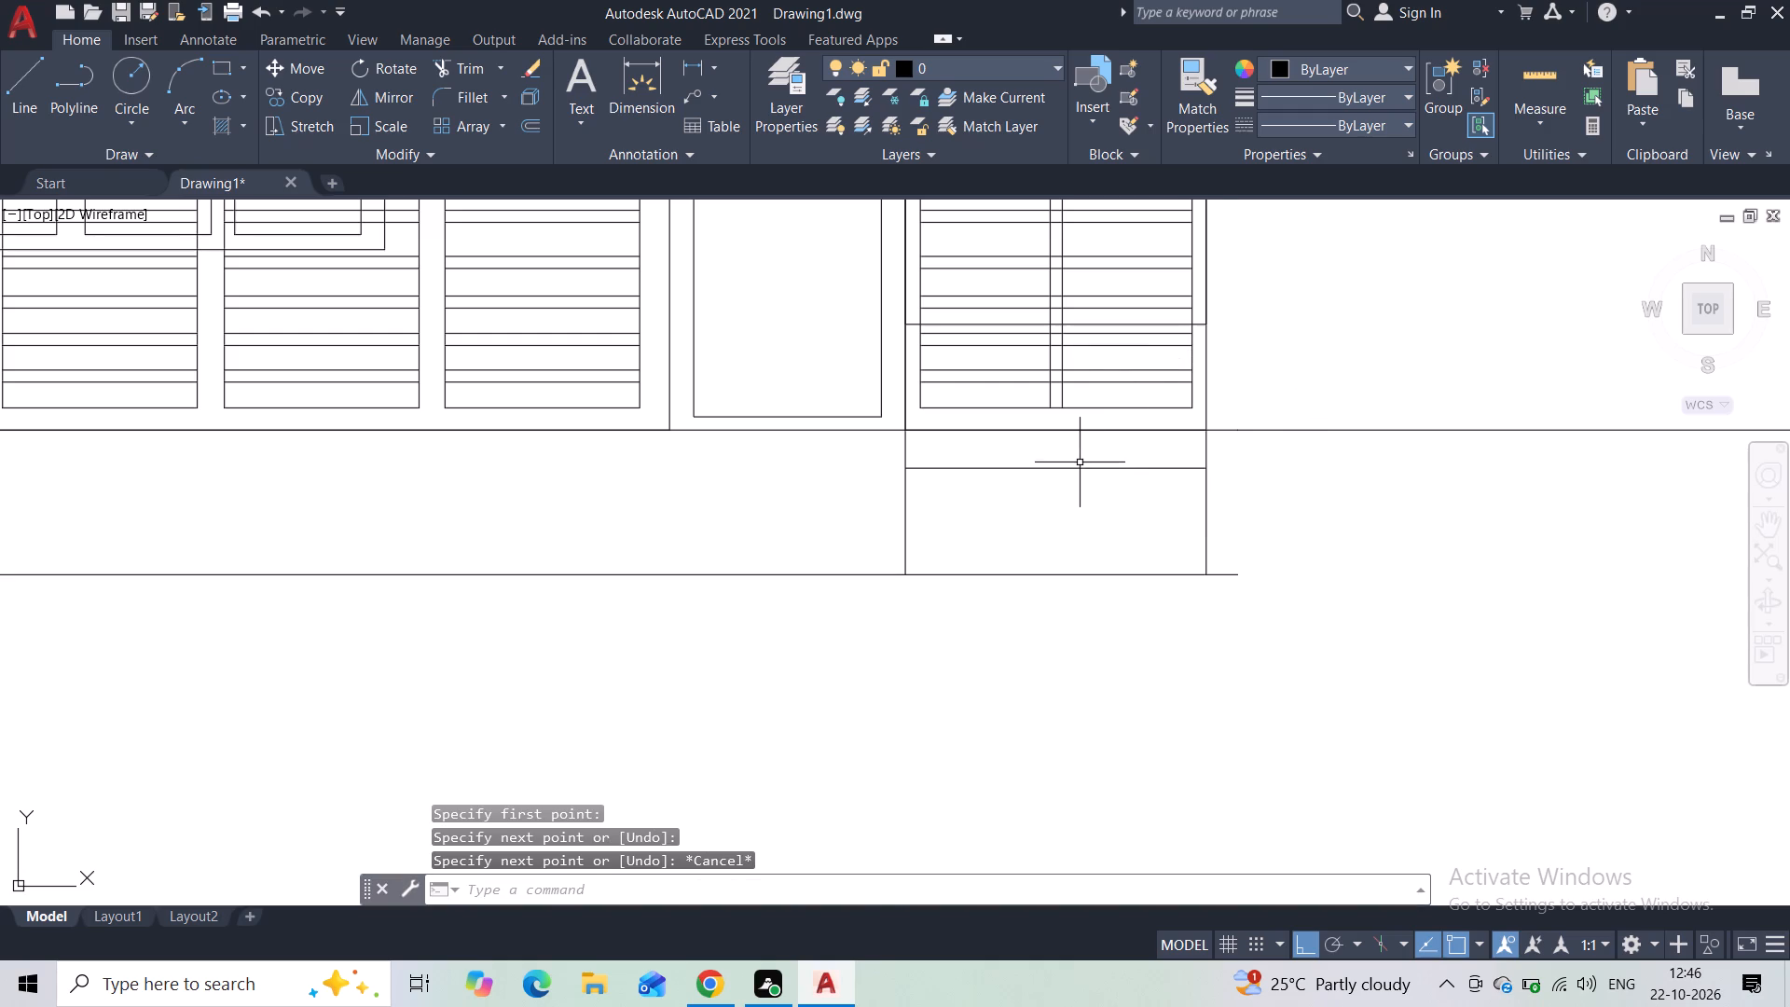
Copy the horizontal step line downward twice at equal spacing, with the lower copy about 10 1/2" below the original.
left_click(1079, 462)
left_click(1068, 501)
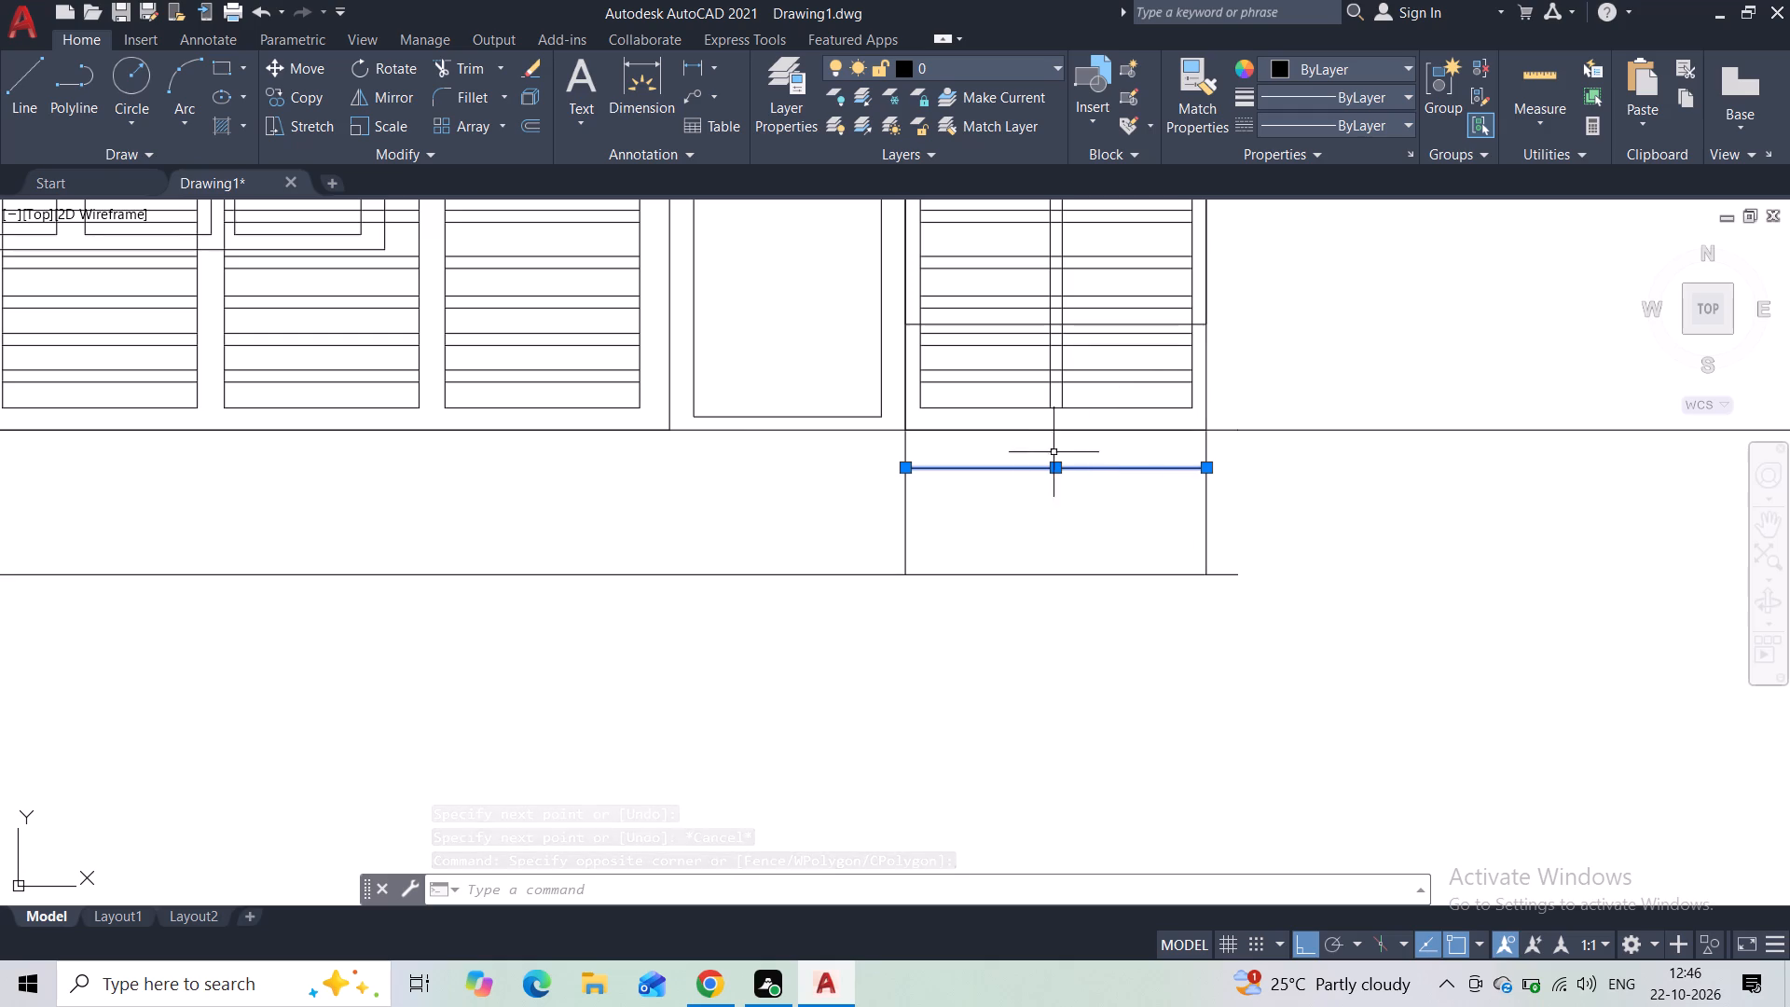
left_click(300, 90)
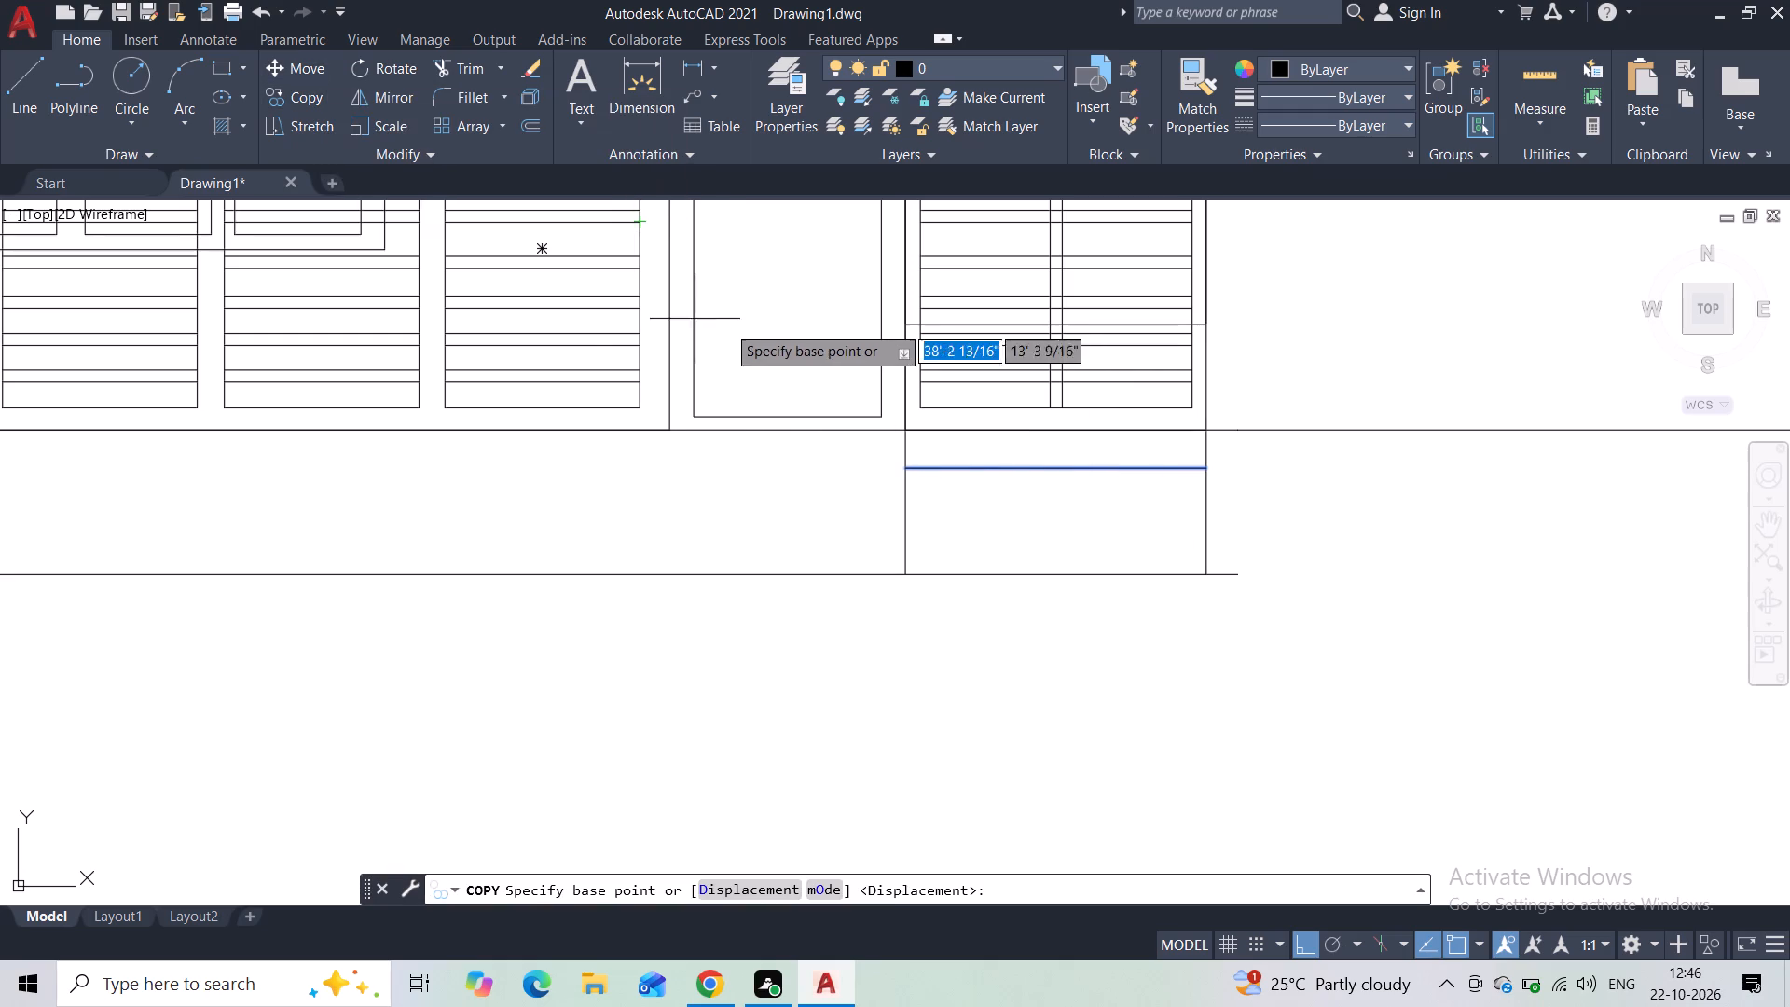
scroll(989, 452, "up", 1)
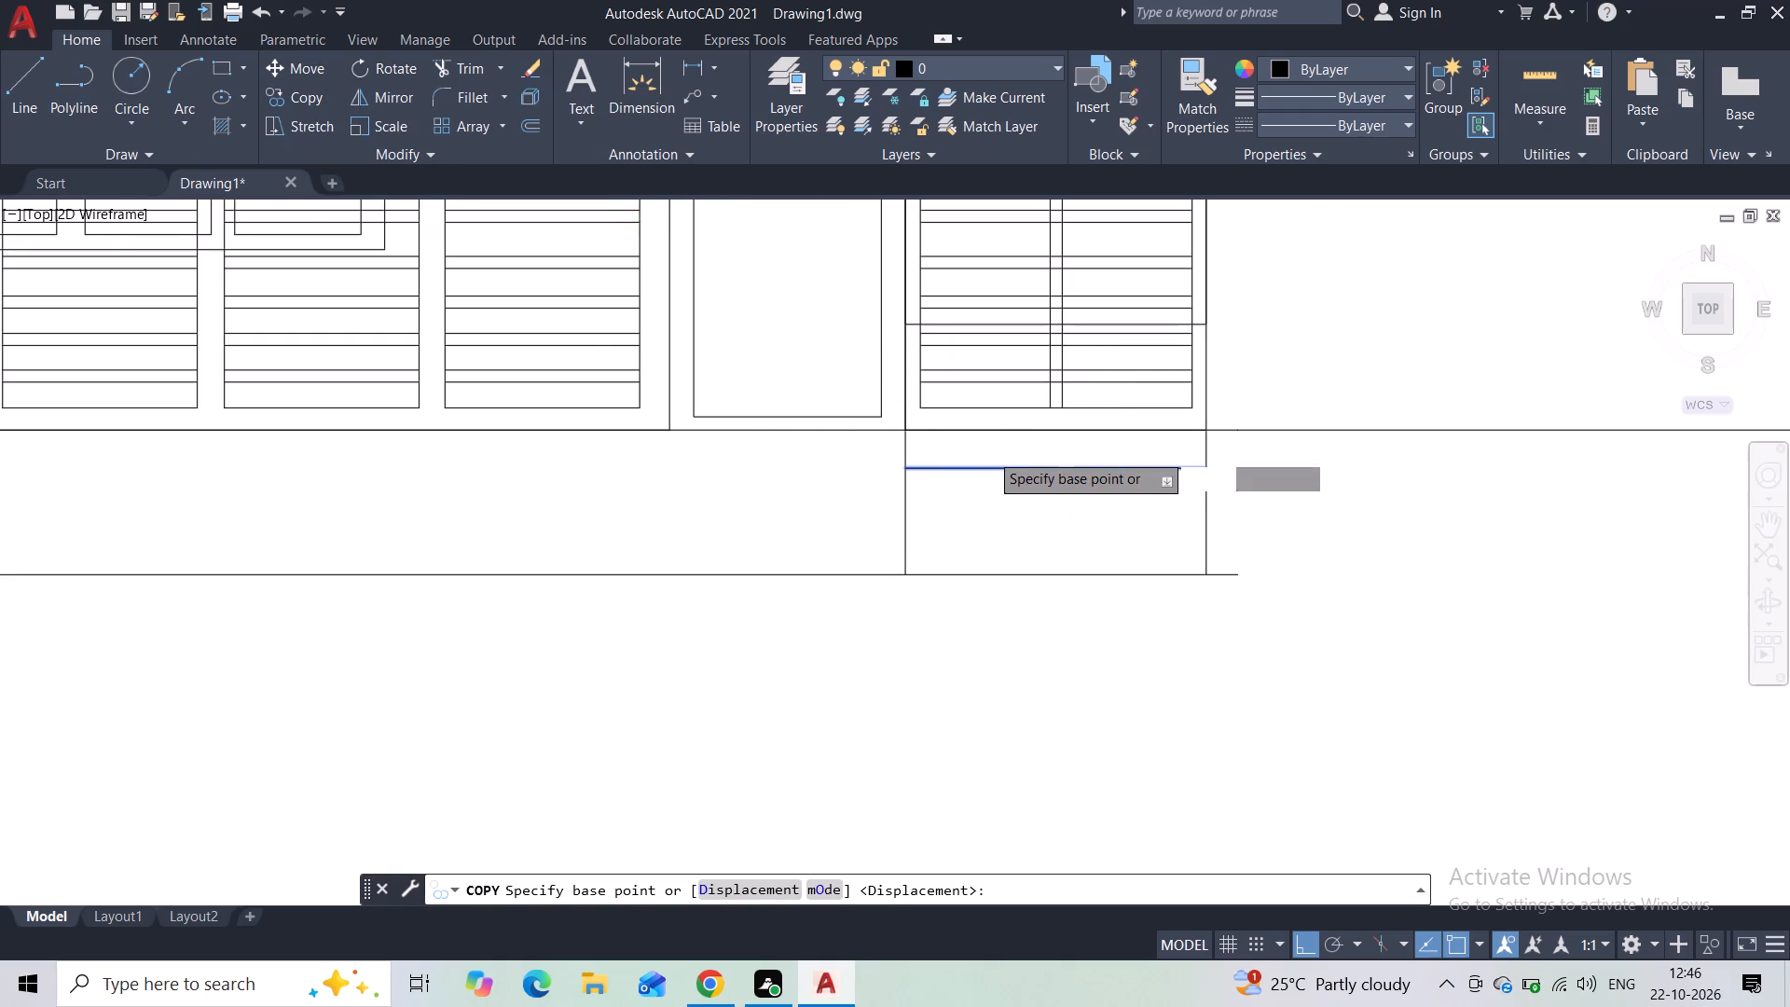
scroll(989, 452, "up", 2)
left_click(628, 525)
middle_click_drag(624, 730, 624, 595)
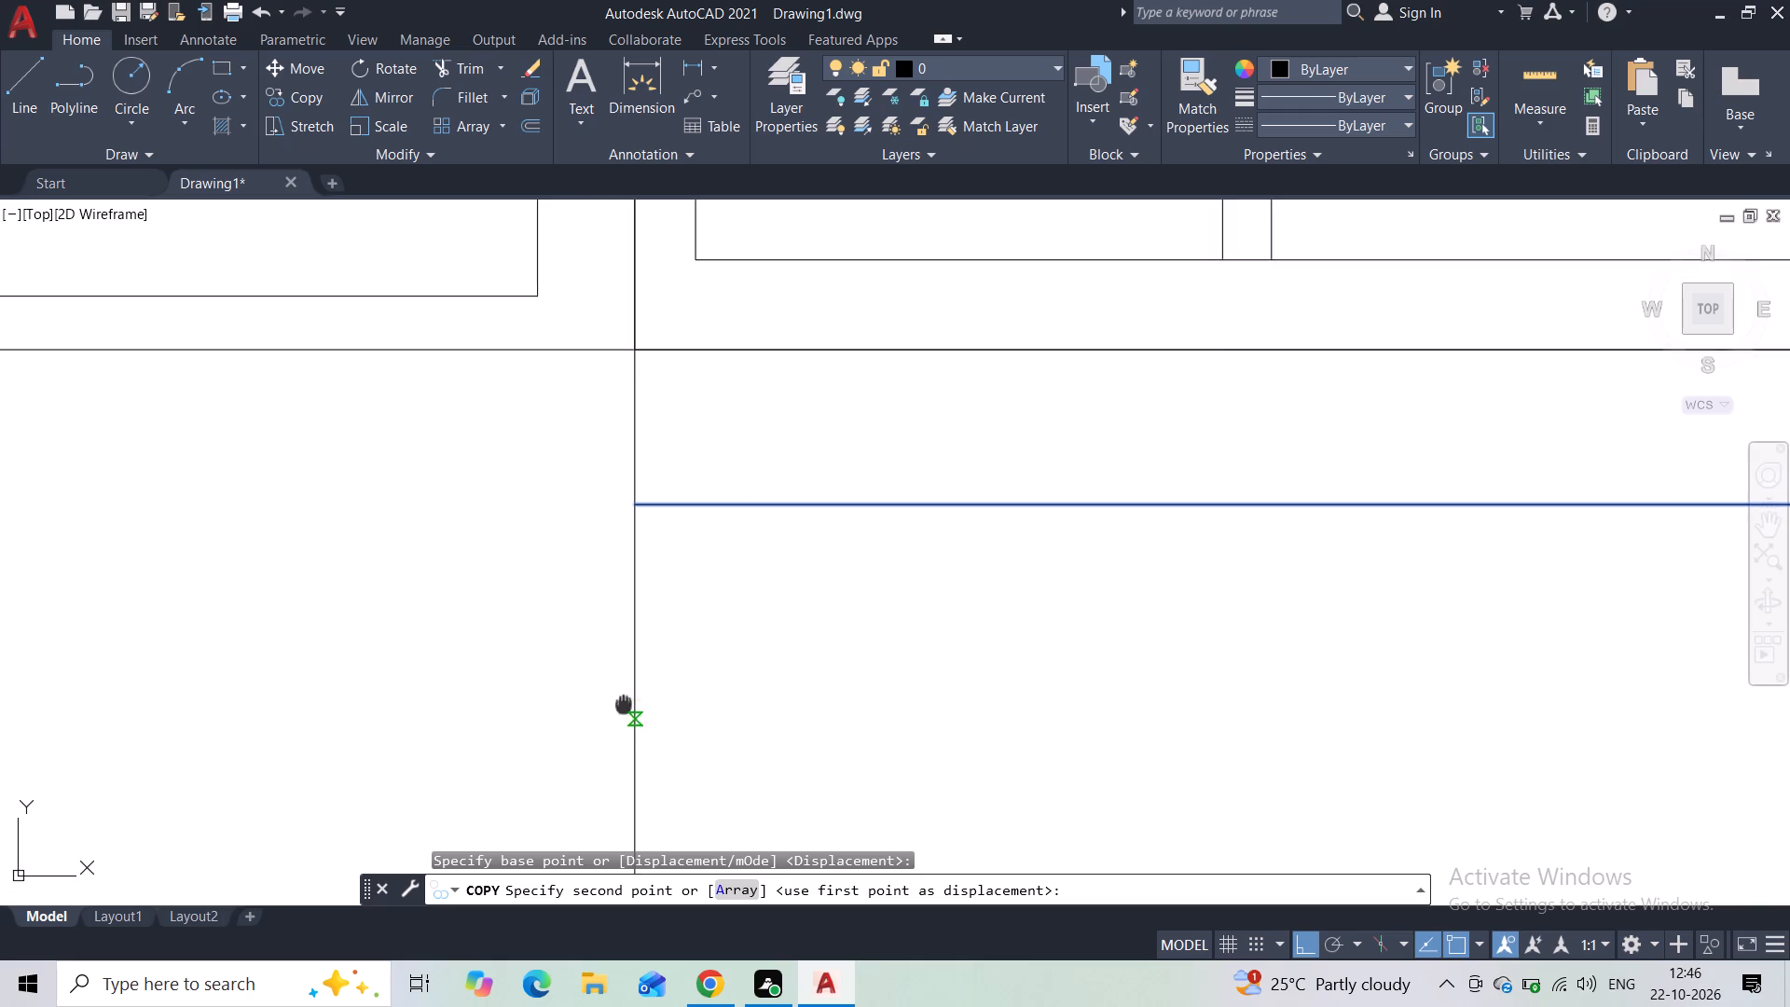
middle_click_drag(624, 595, 634, 462)
scroll(632, 445, "down", 1)
left_click(636, 413)
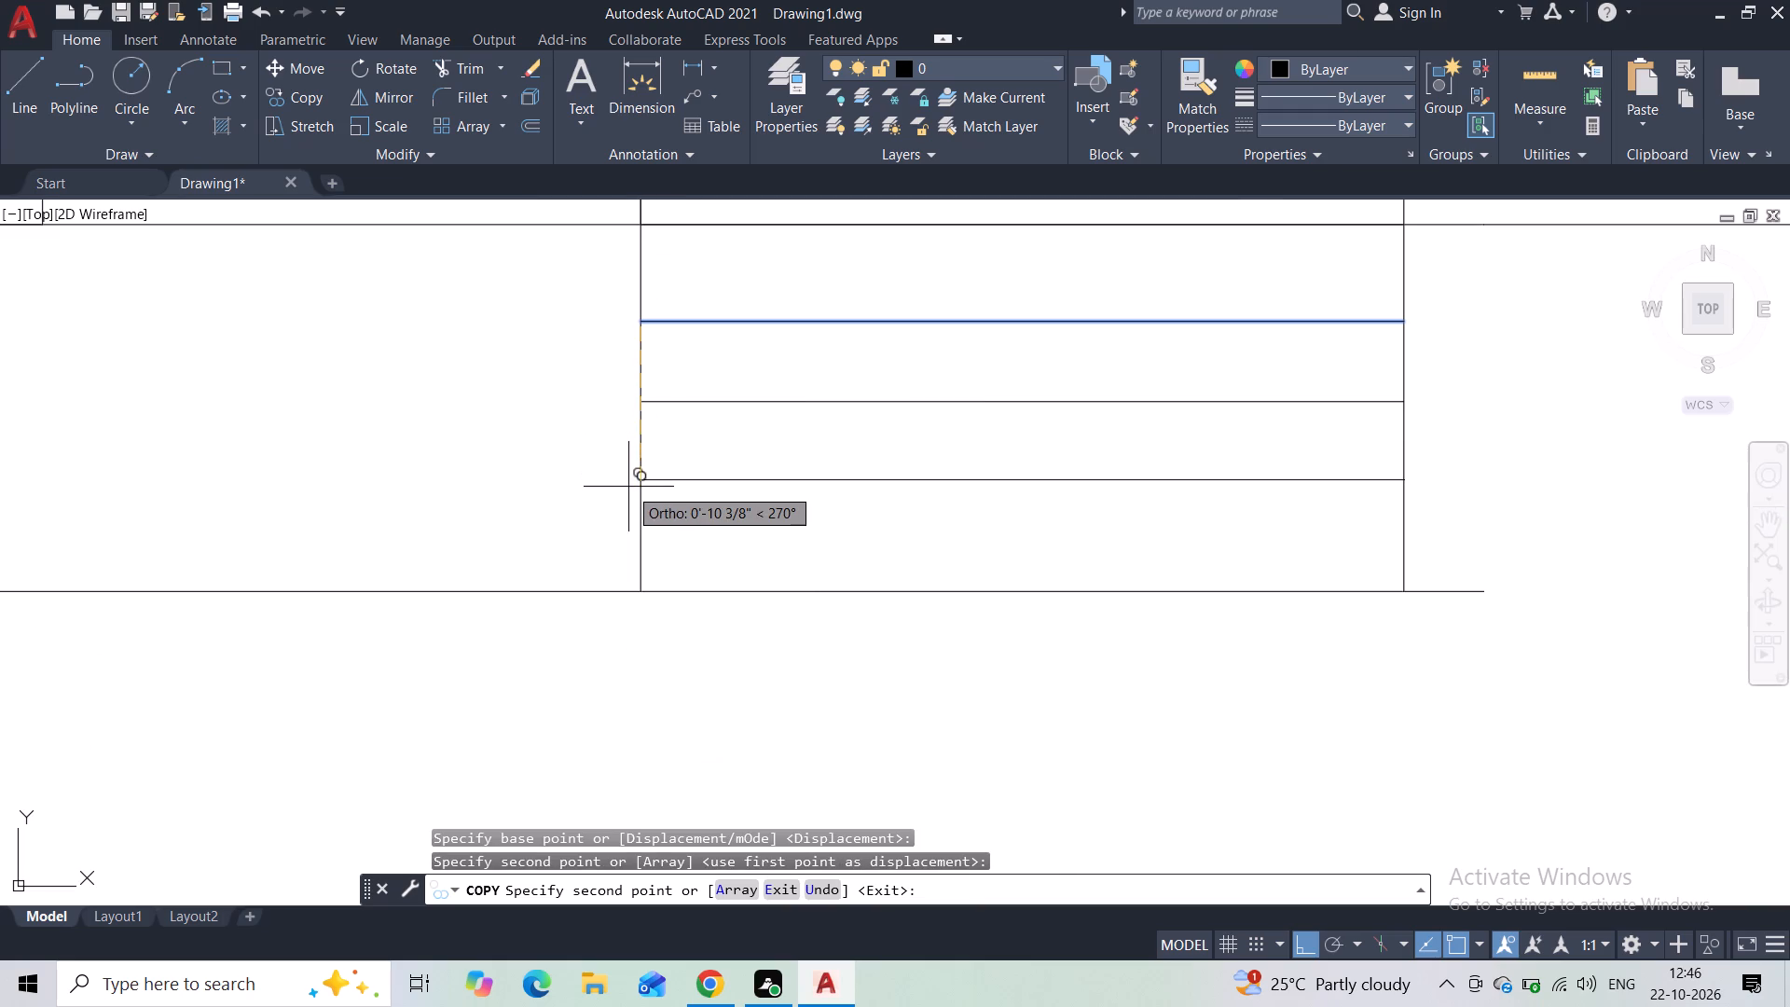
left_click(629, 489)
key("Escape")
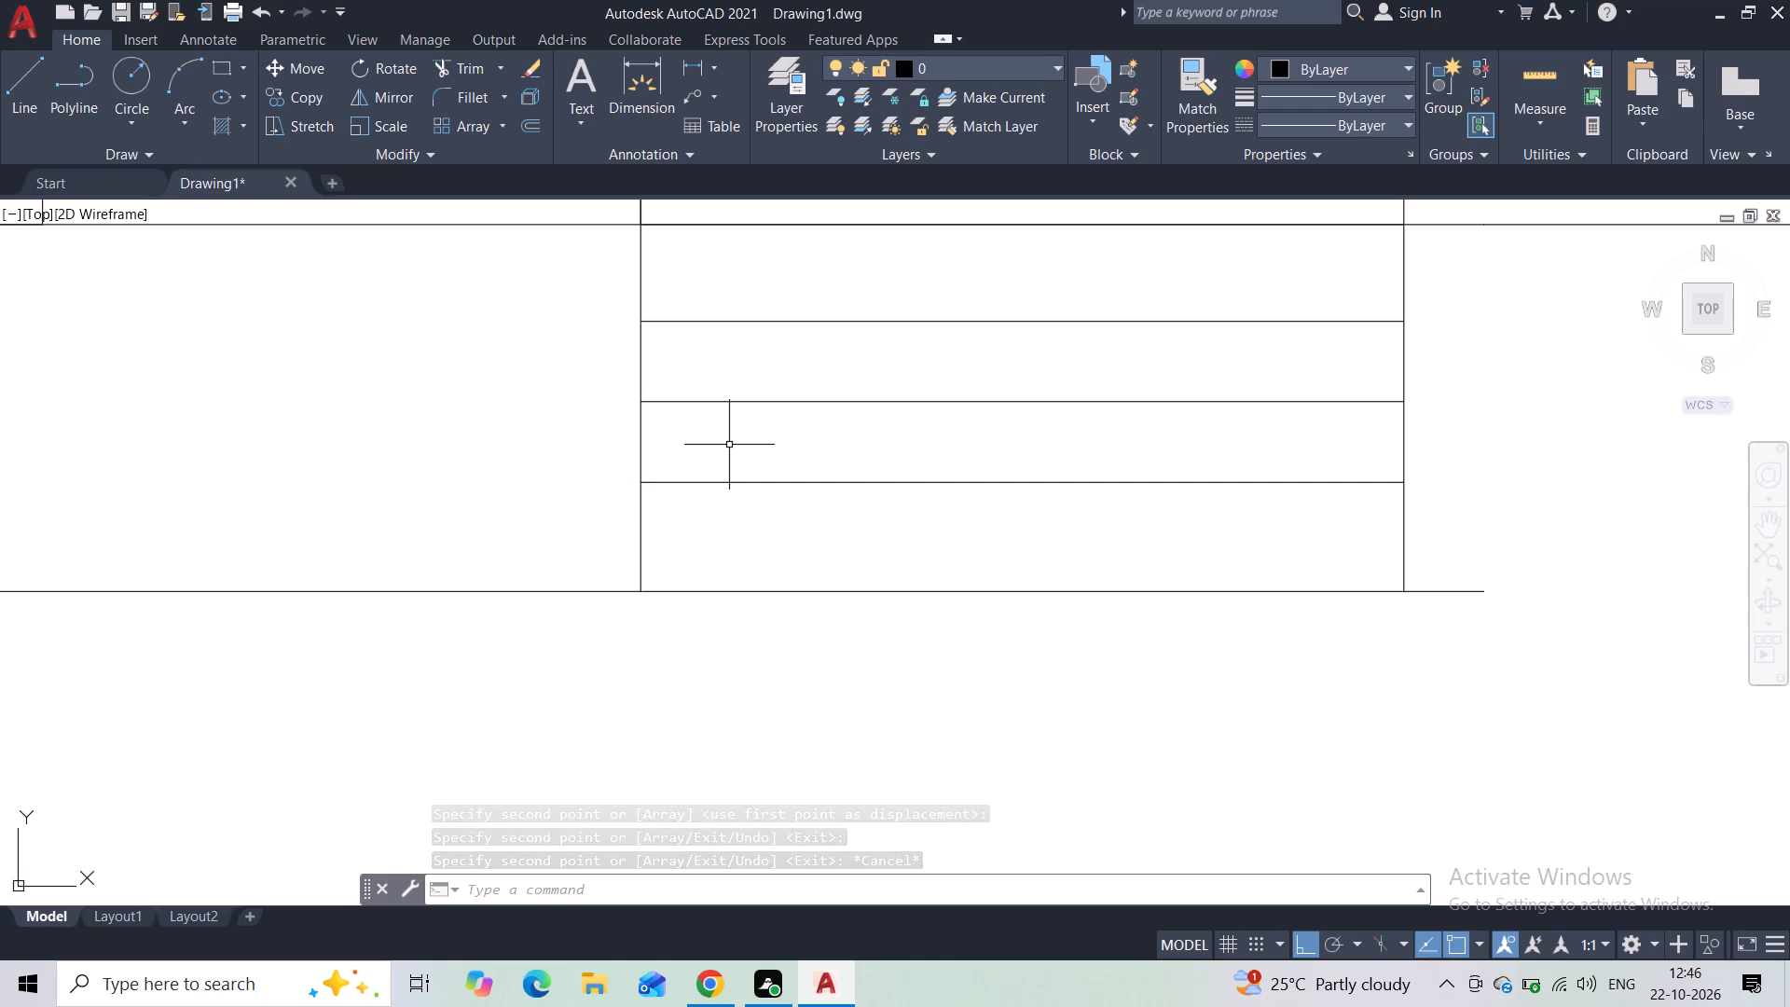
Extend the elevation's bottom line about 10'-11" beyond the steps, then draw a vertical line up from its end to the louvered band's bottom line.
scroll(1009, 551, "down", 4)
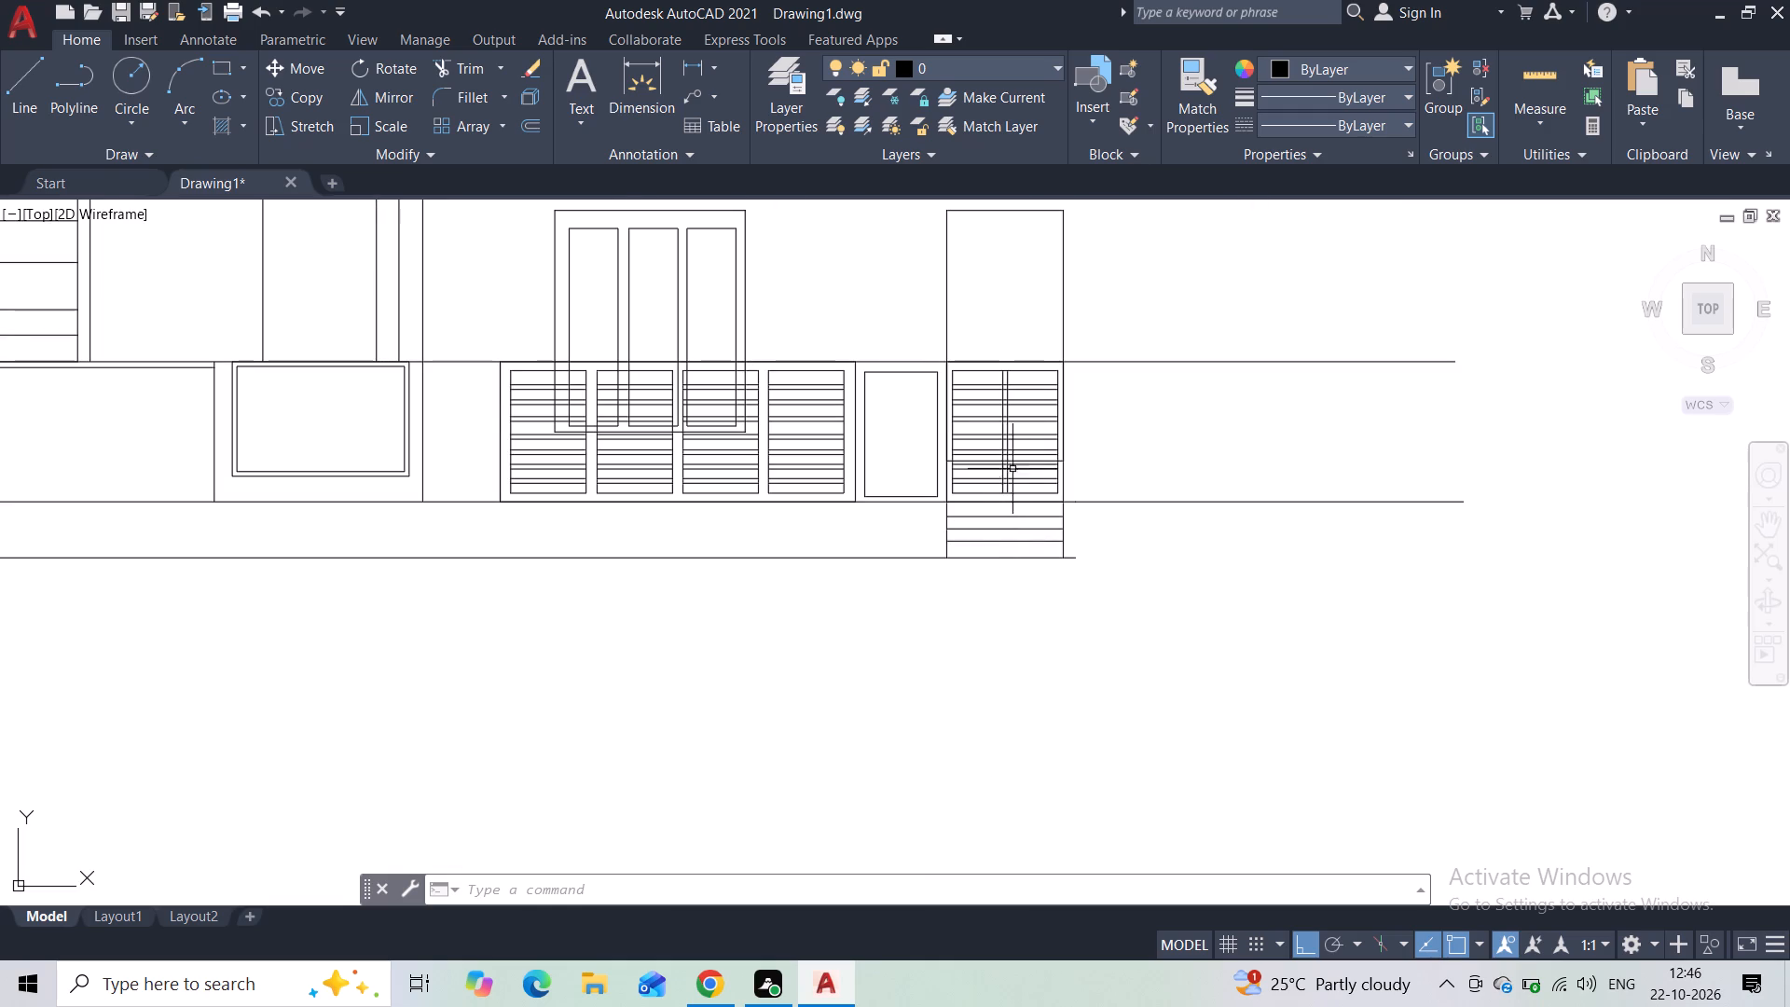
scroll(1044, 484, "up", 2)
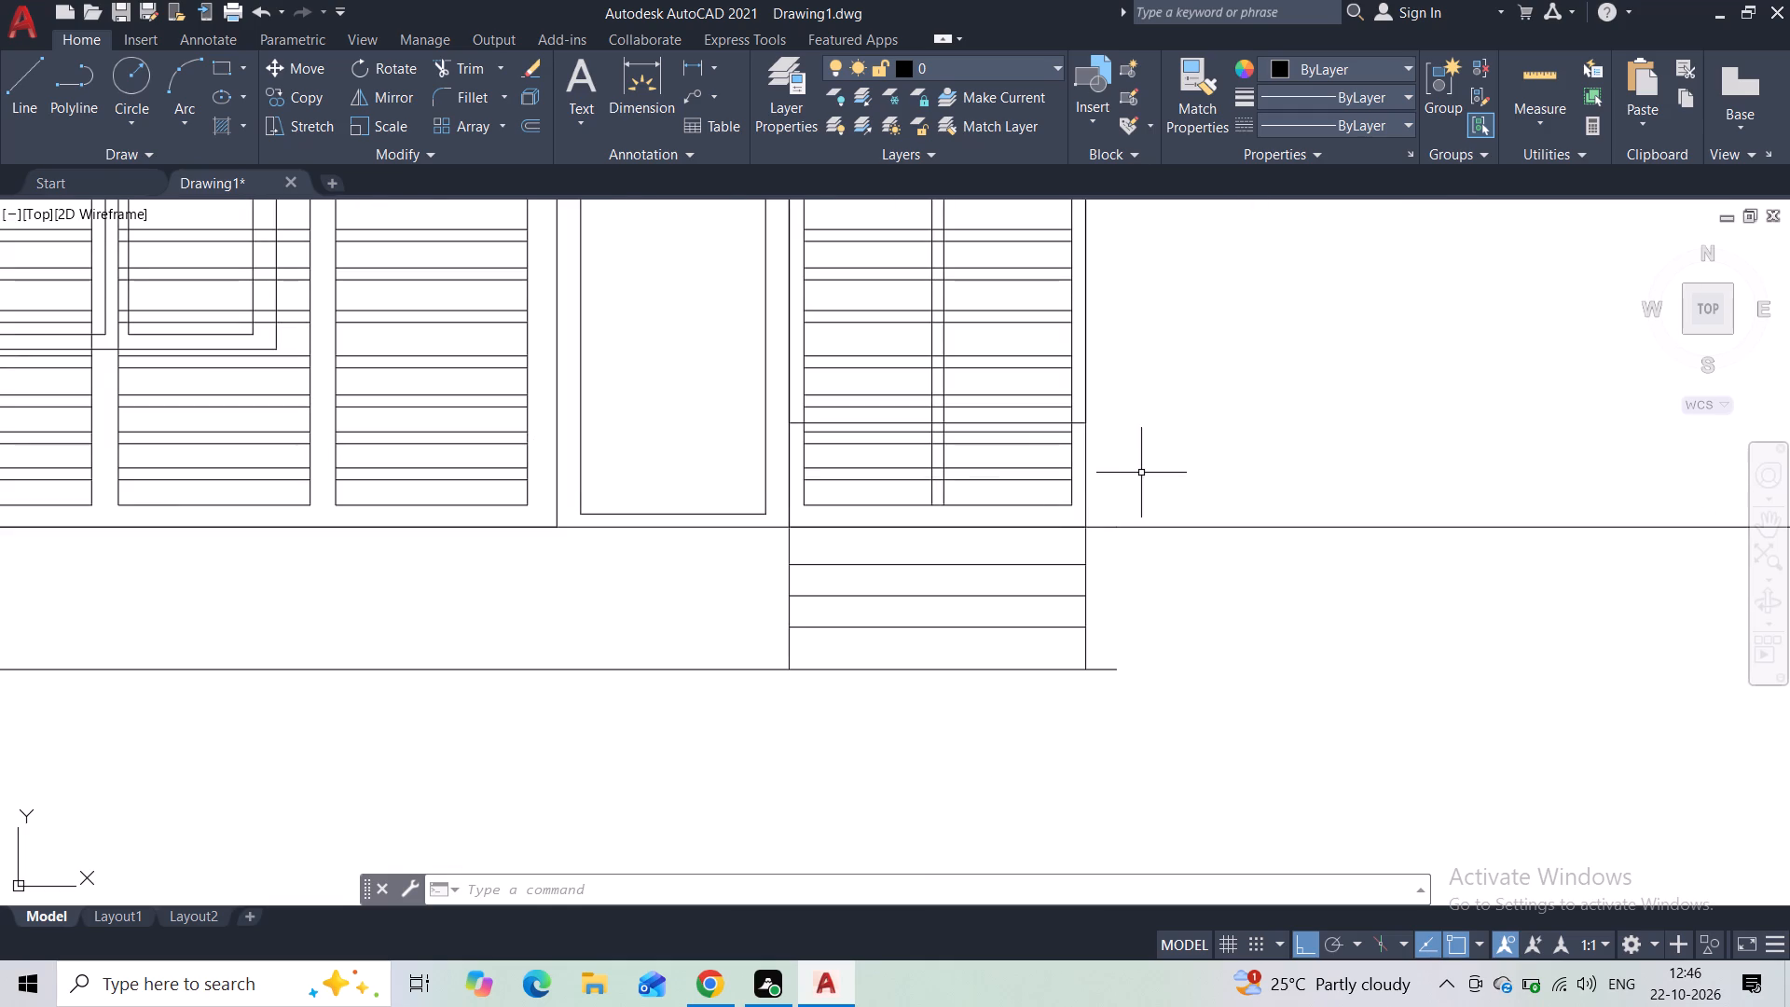
middle_click_drag(1141, 475, 441, 472)
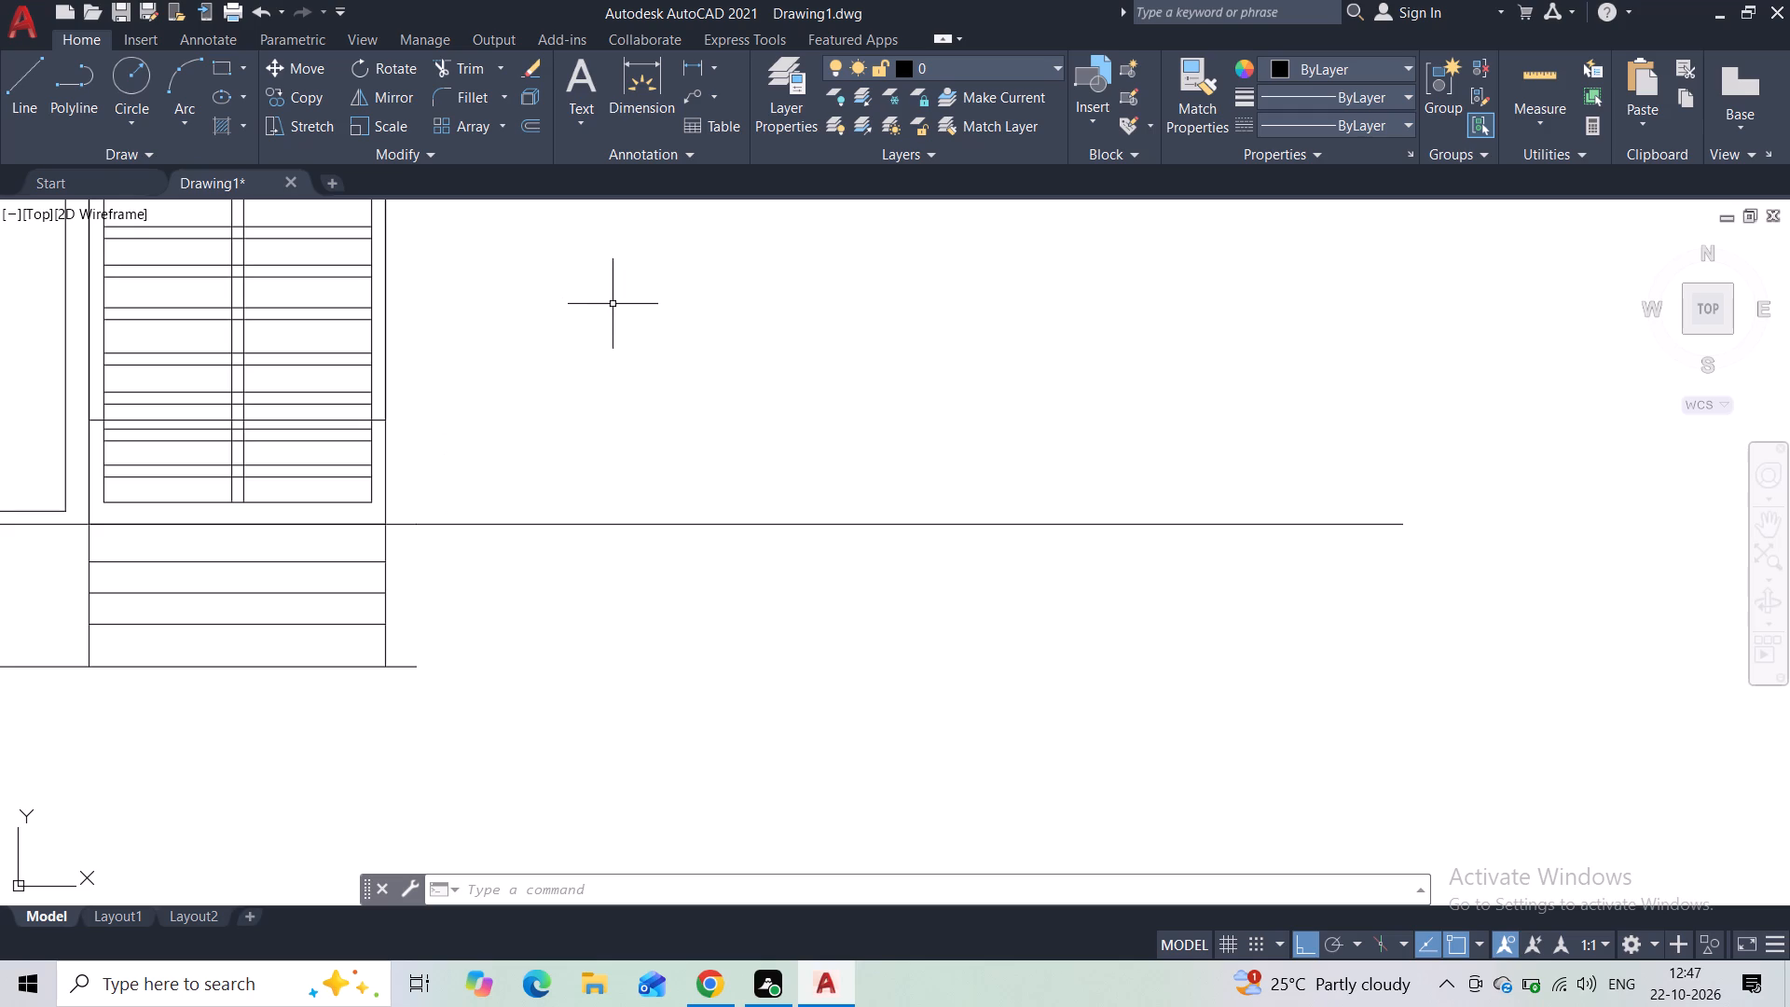
left_click(10, 69)
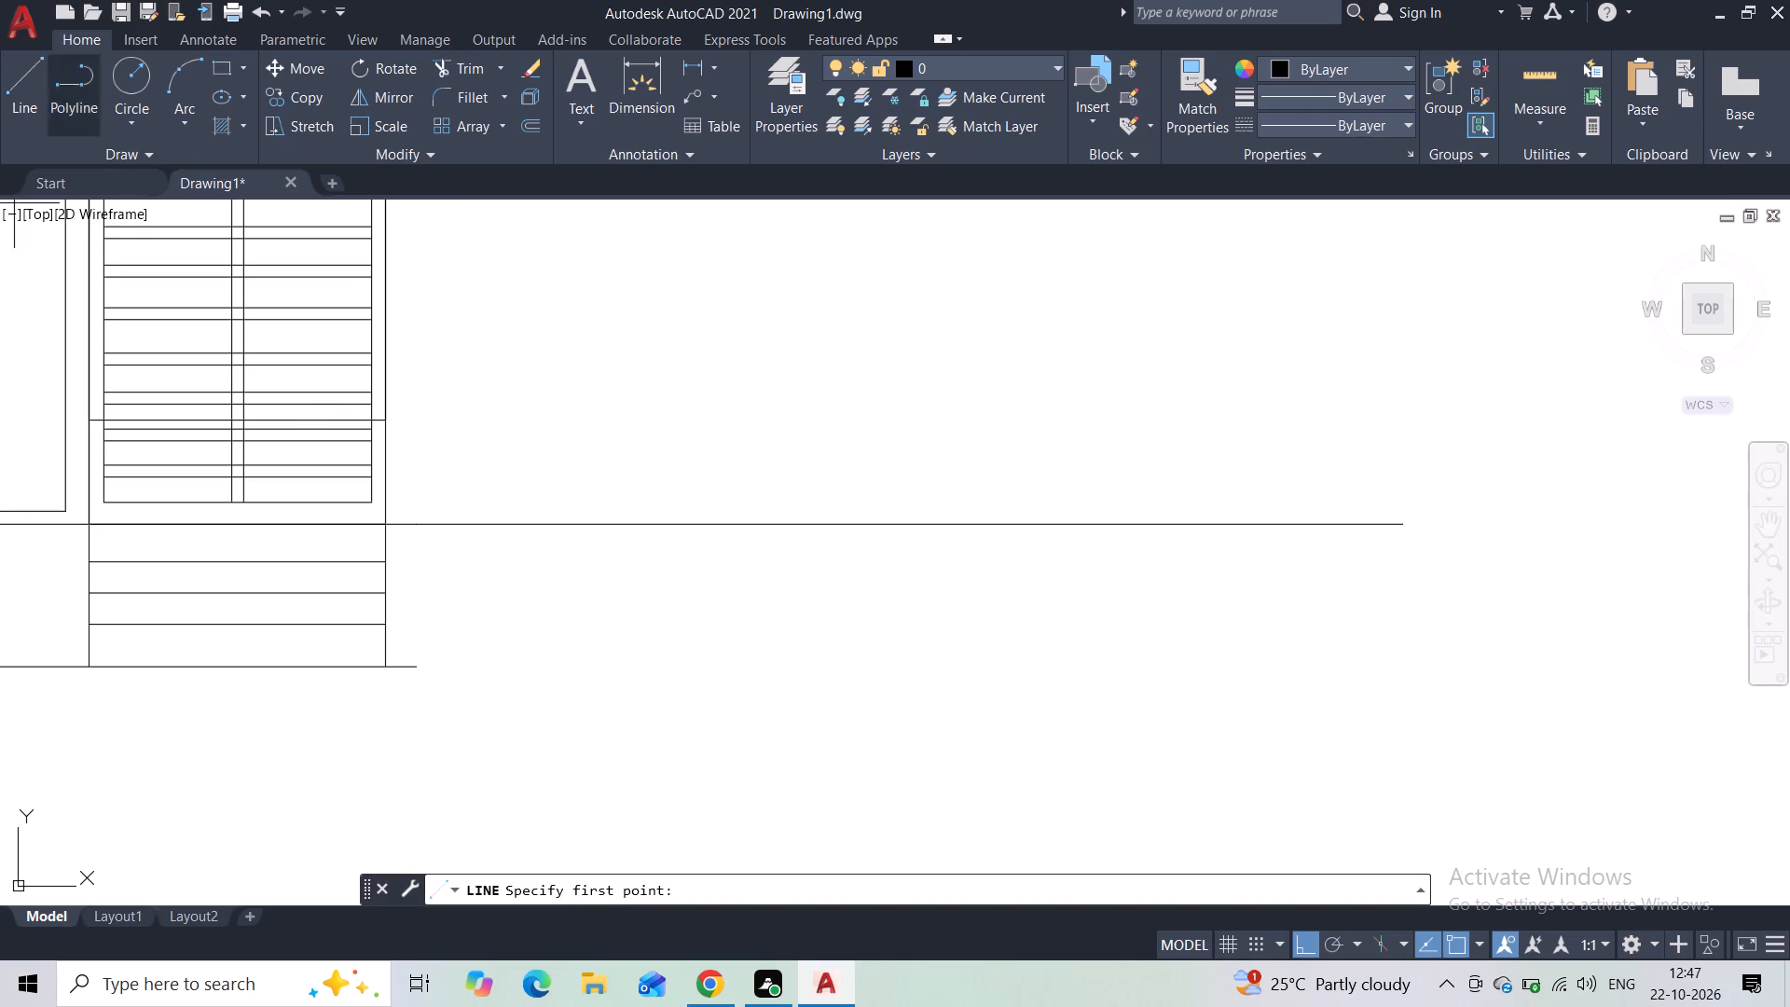
left_click(425, 673)
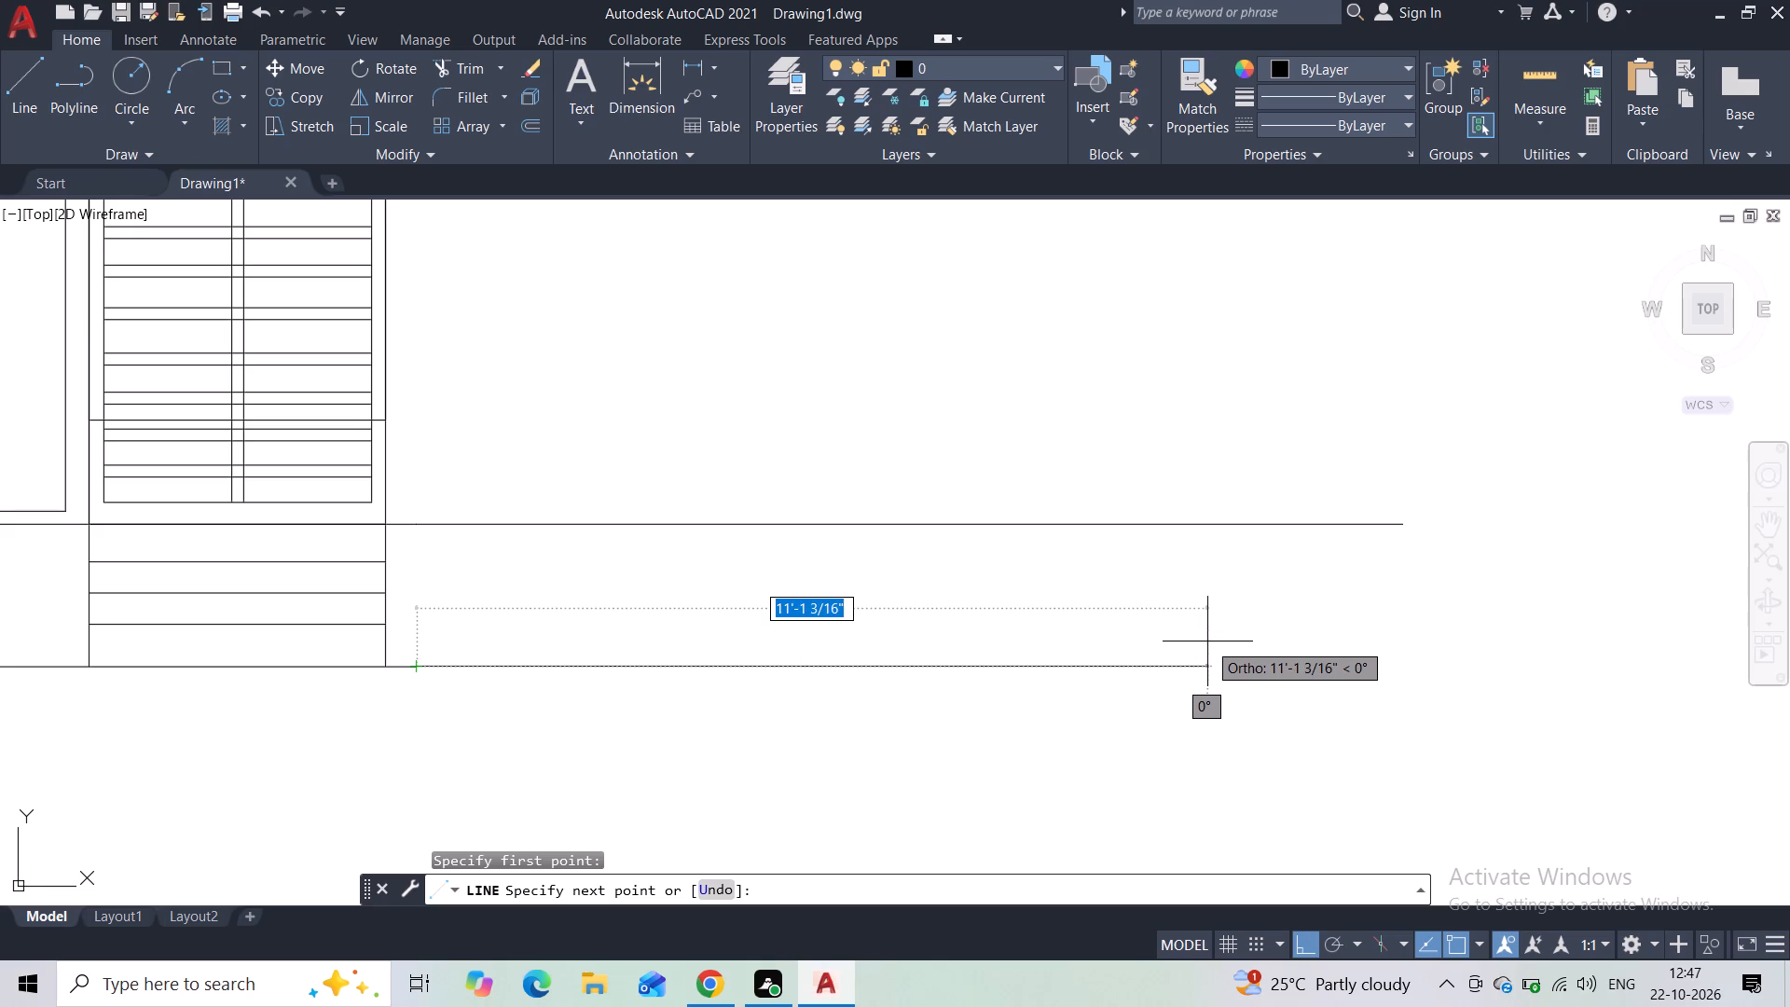
scroll(1196, 643, "down", 2)
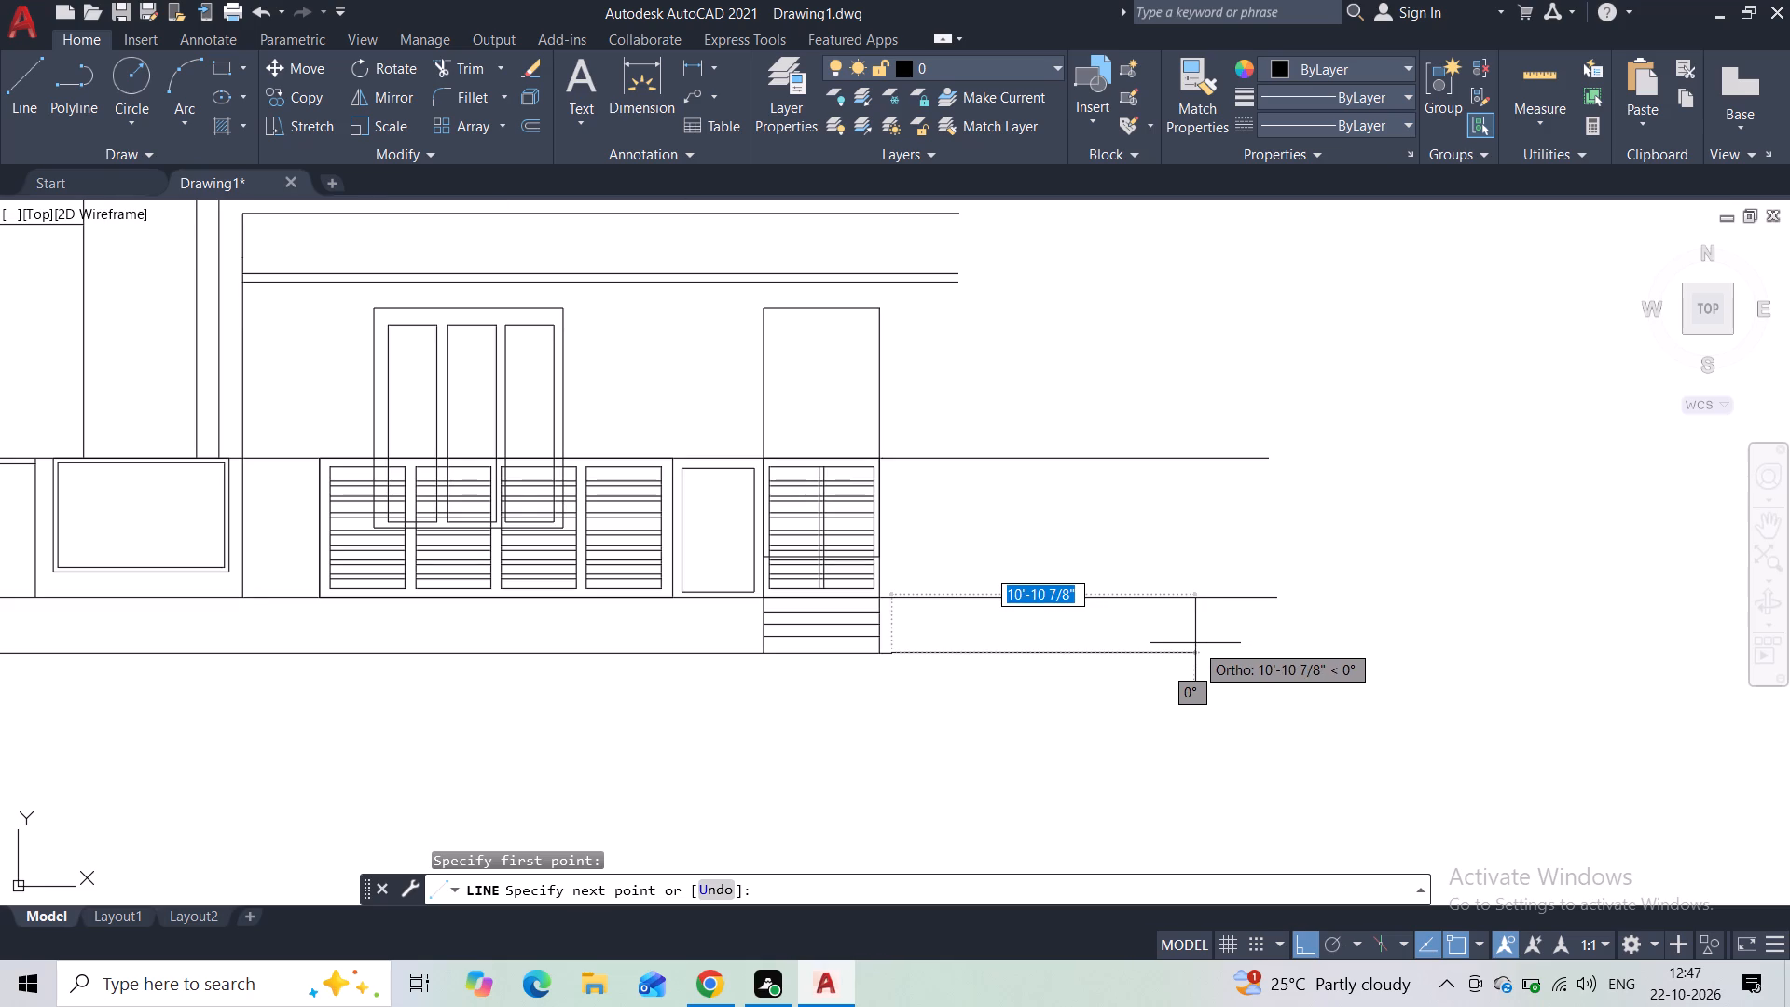
left_click(1195, 643)
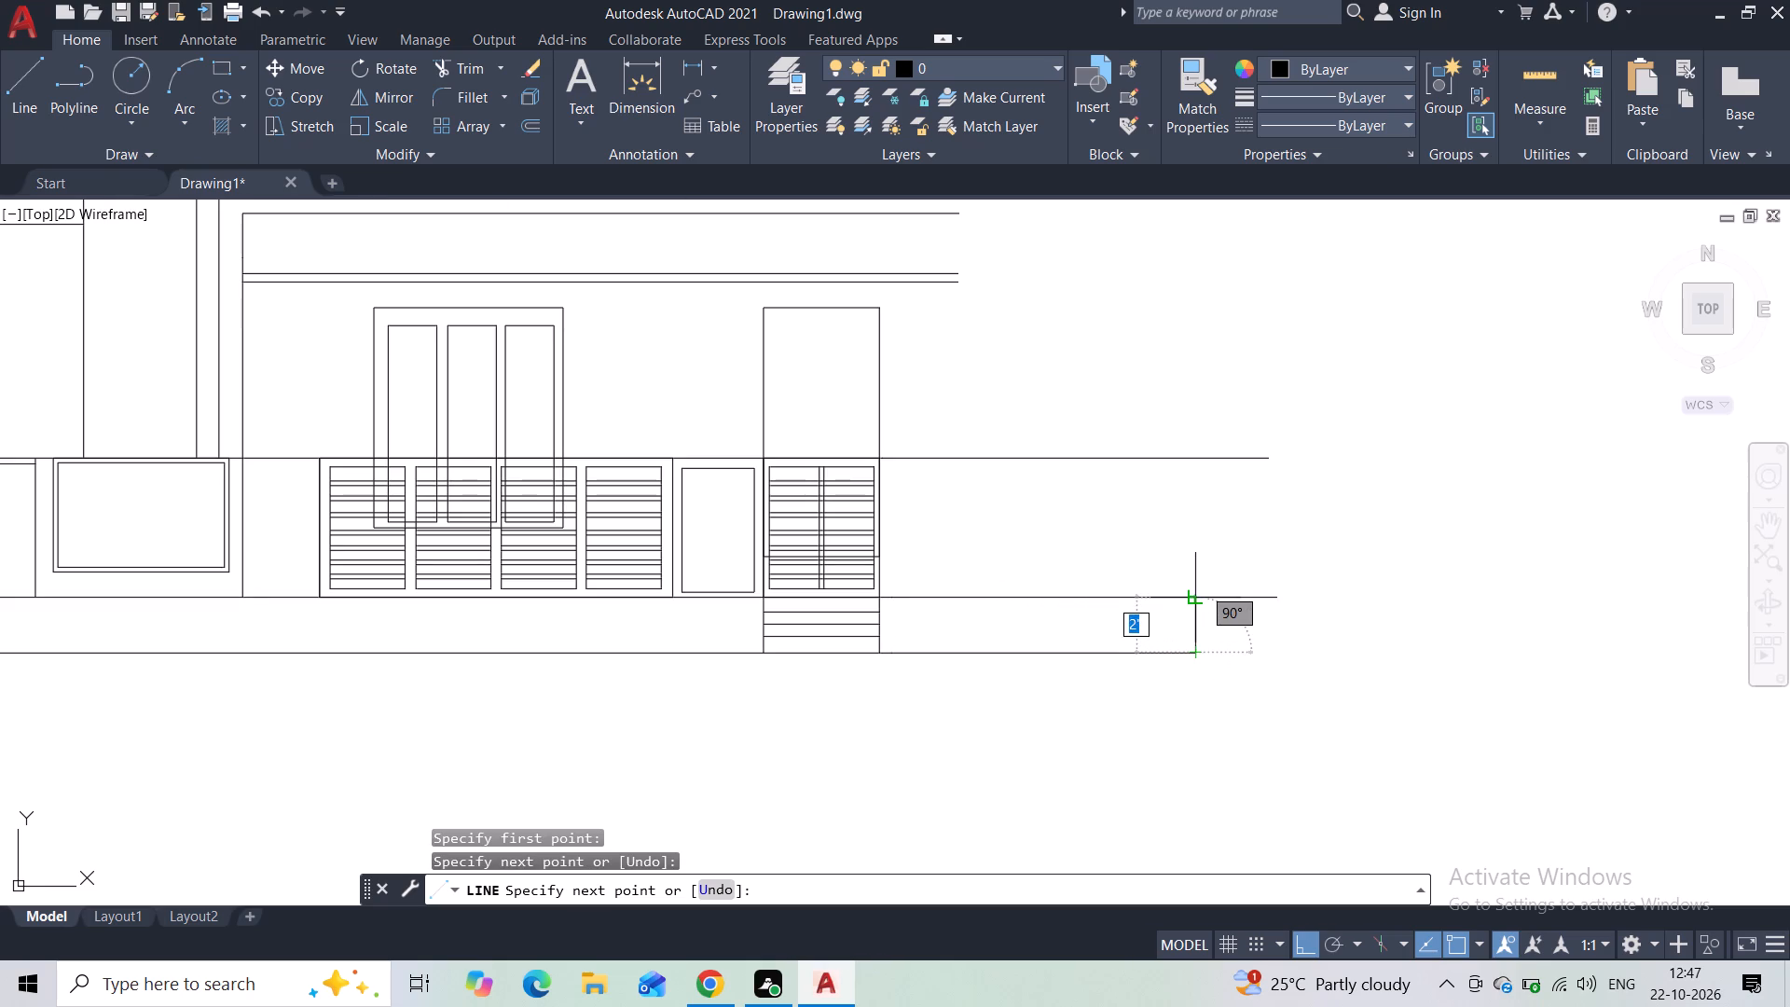
left_click(1197, 593)
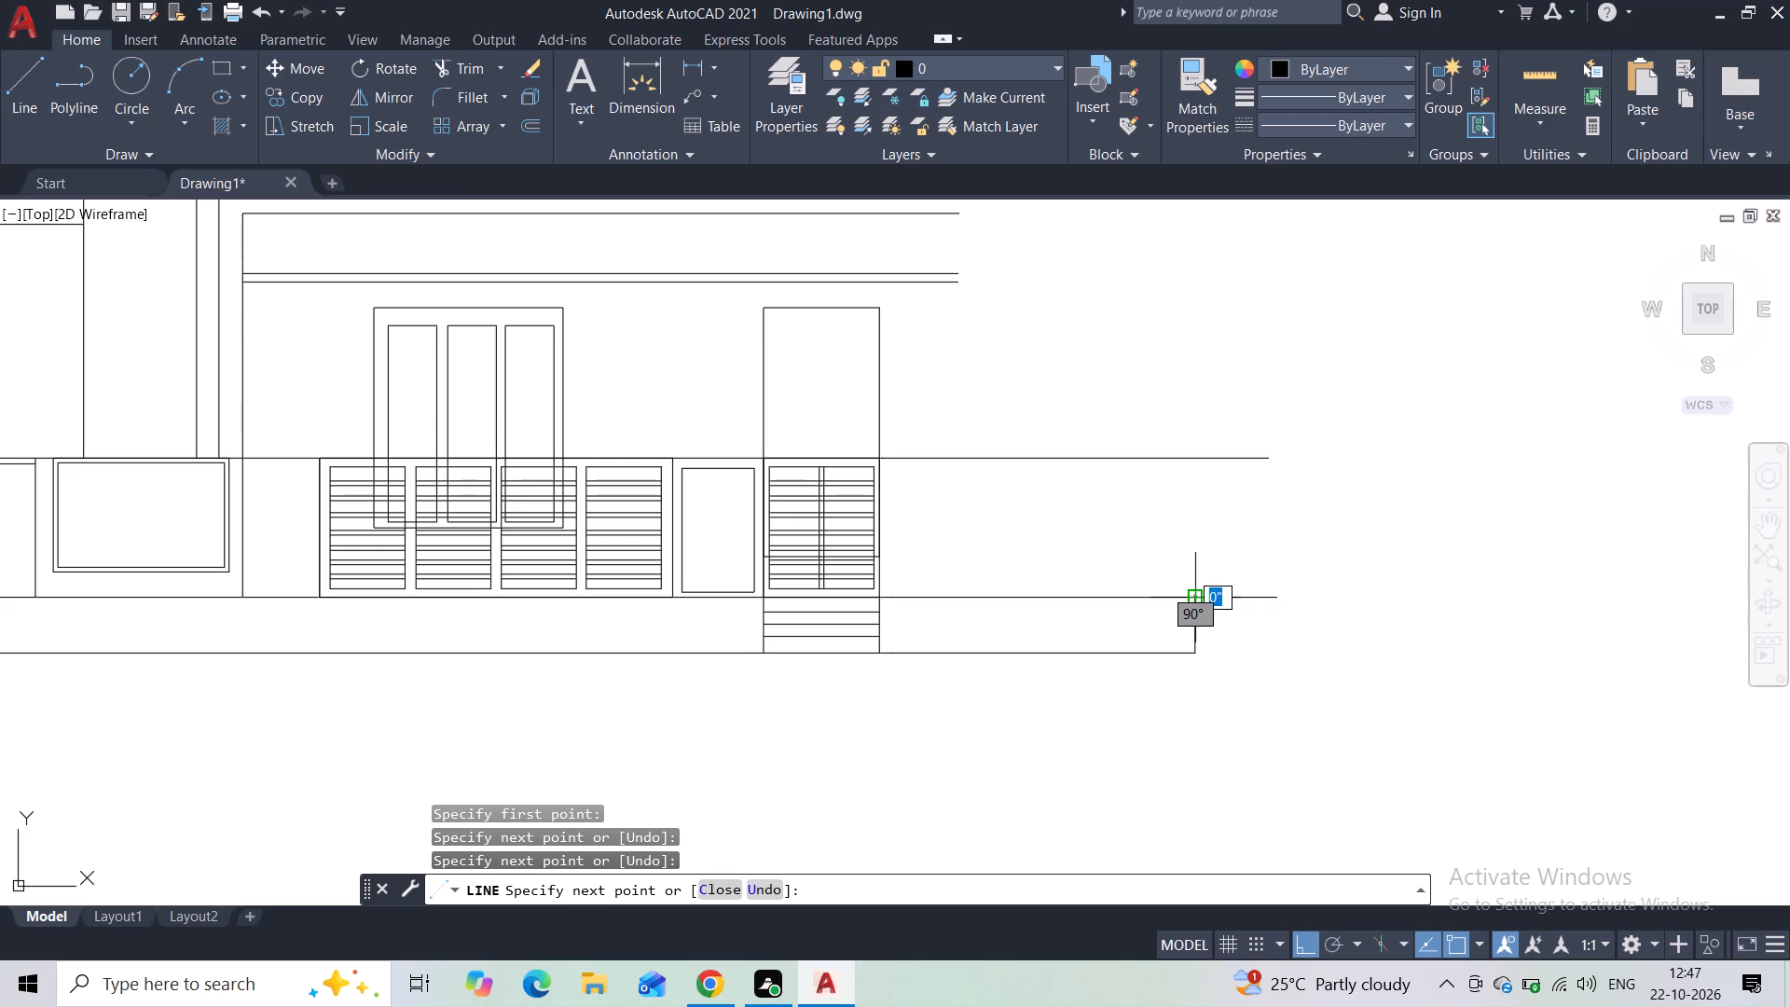
key("Escape")
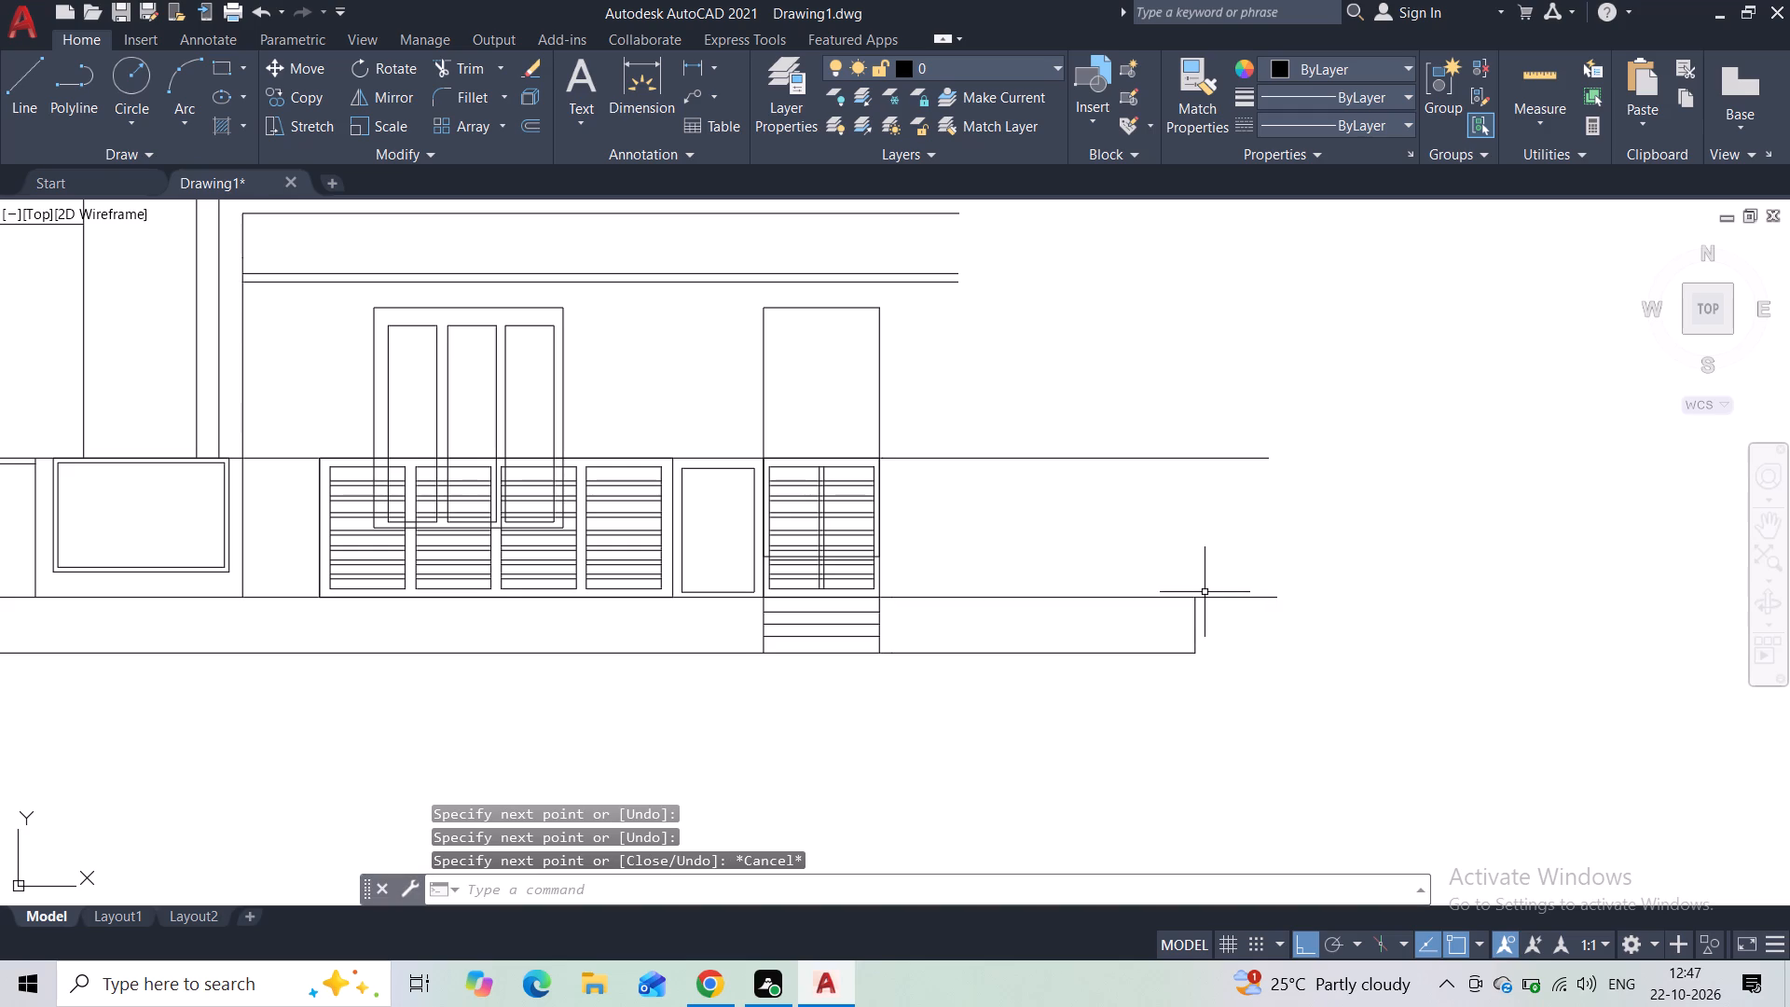
Draw two vertical lines across the louvered band's height beyond the steps, one inside the extension and one above its end vertical.
key("space")
left_click(1099, 597)
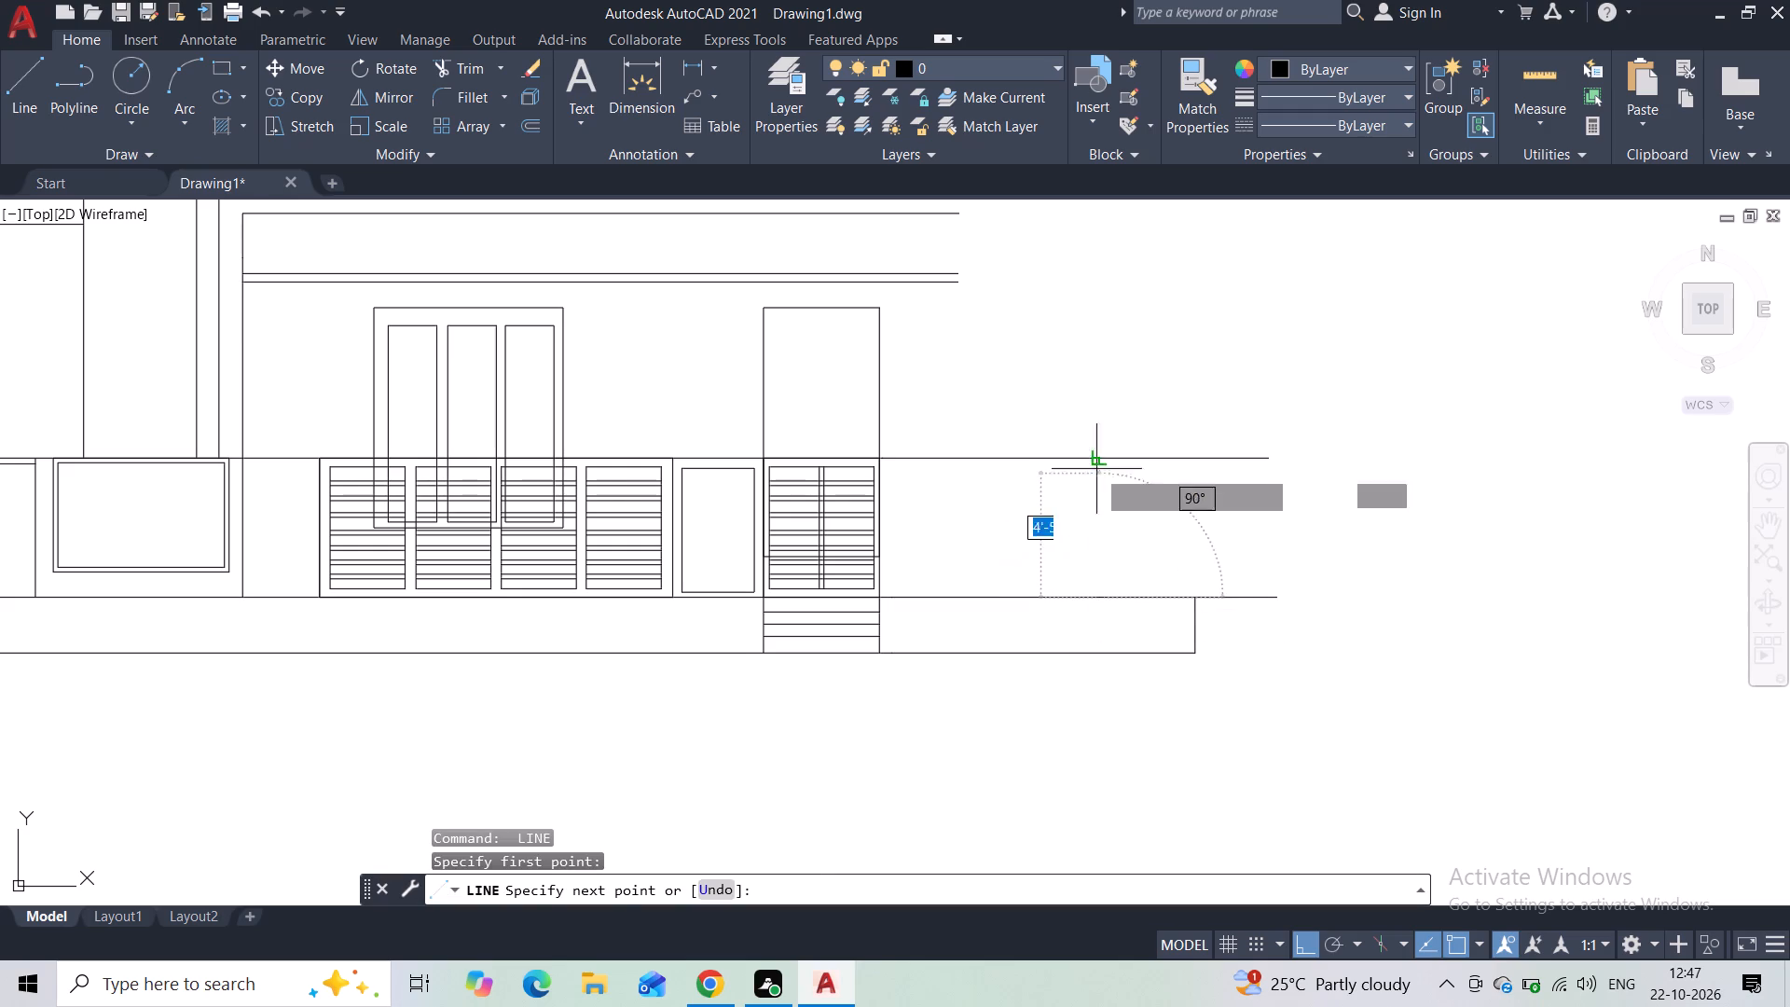
left_click(1103, 457)
key("Escape")
key("space")
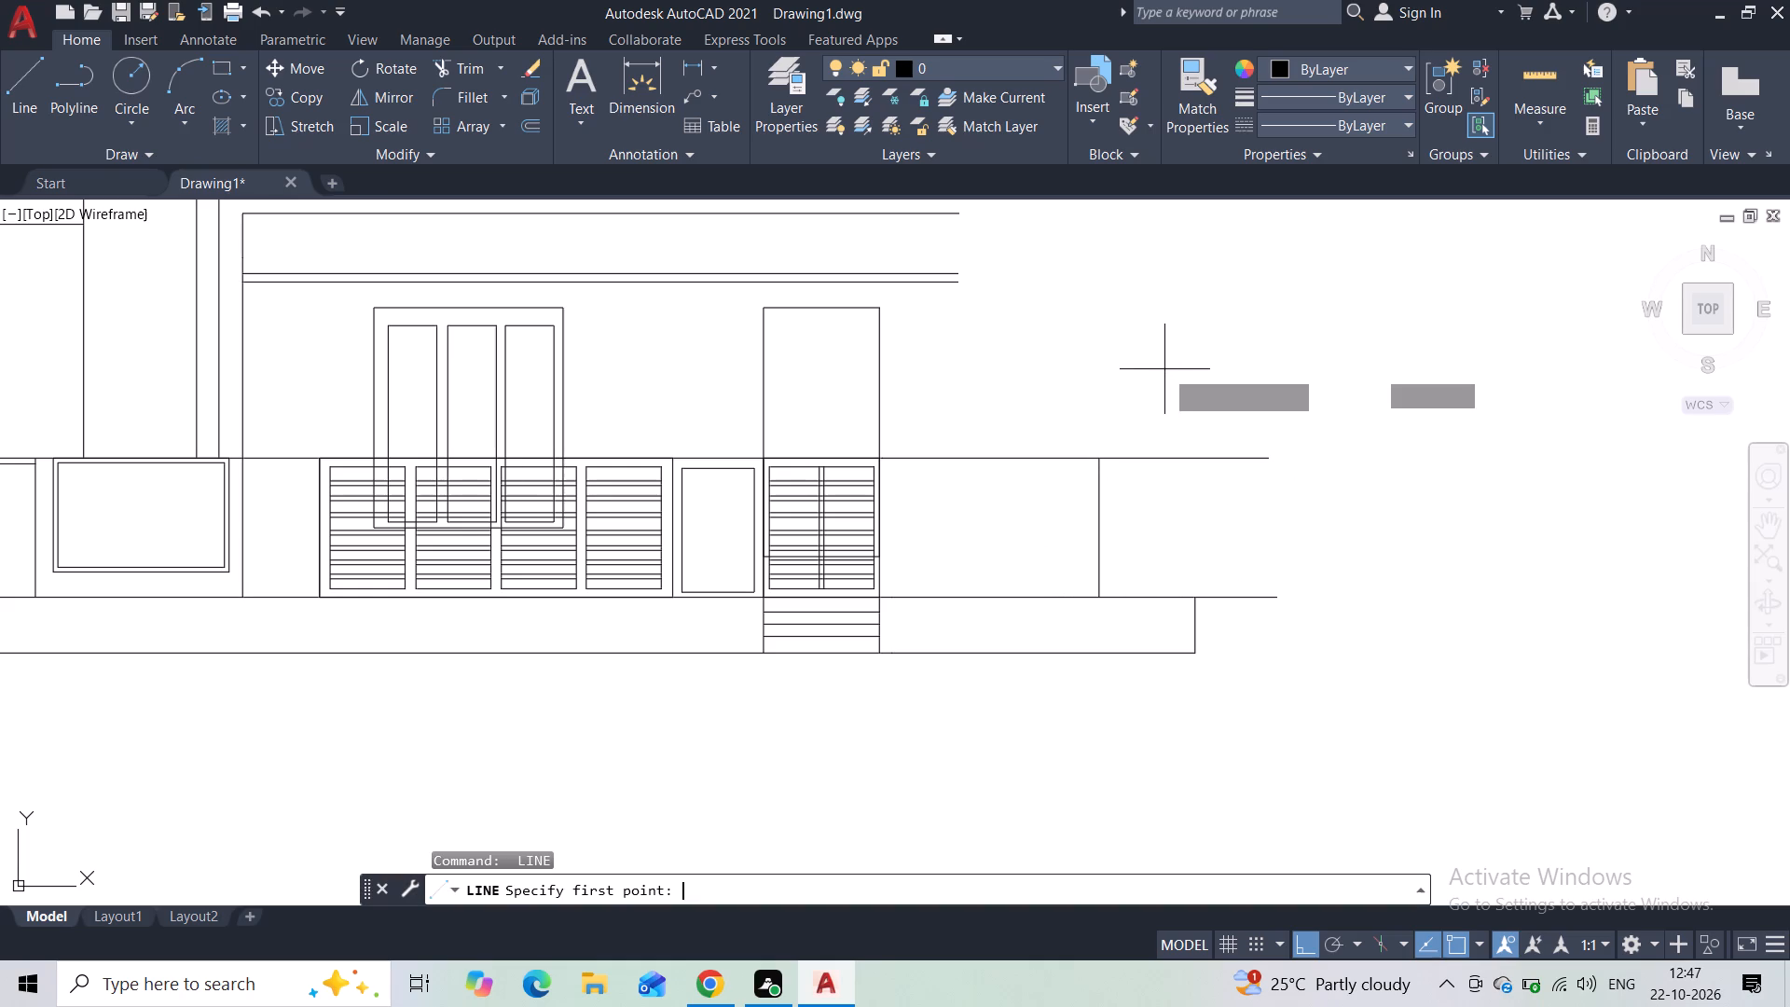
left_click(1194, 591)
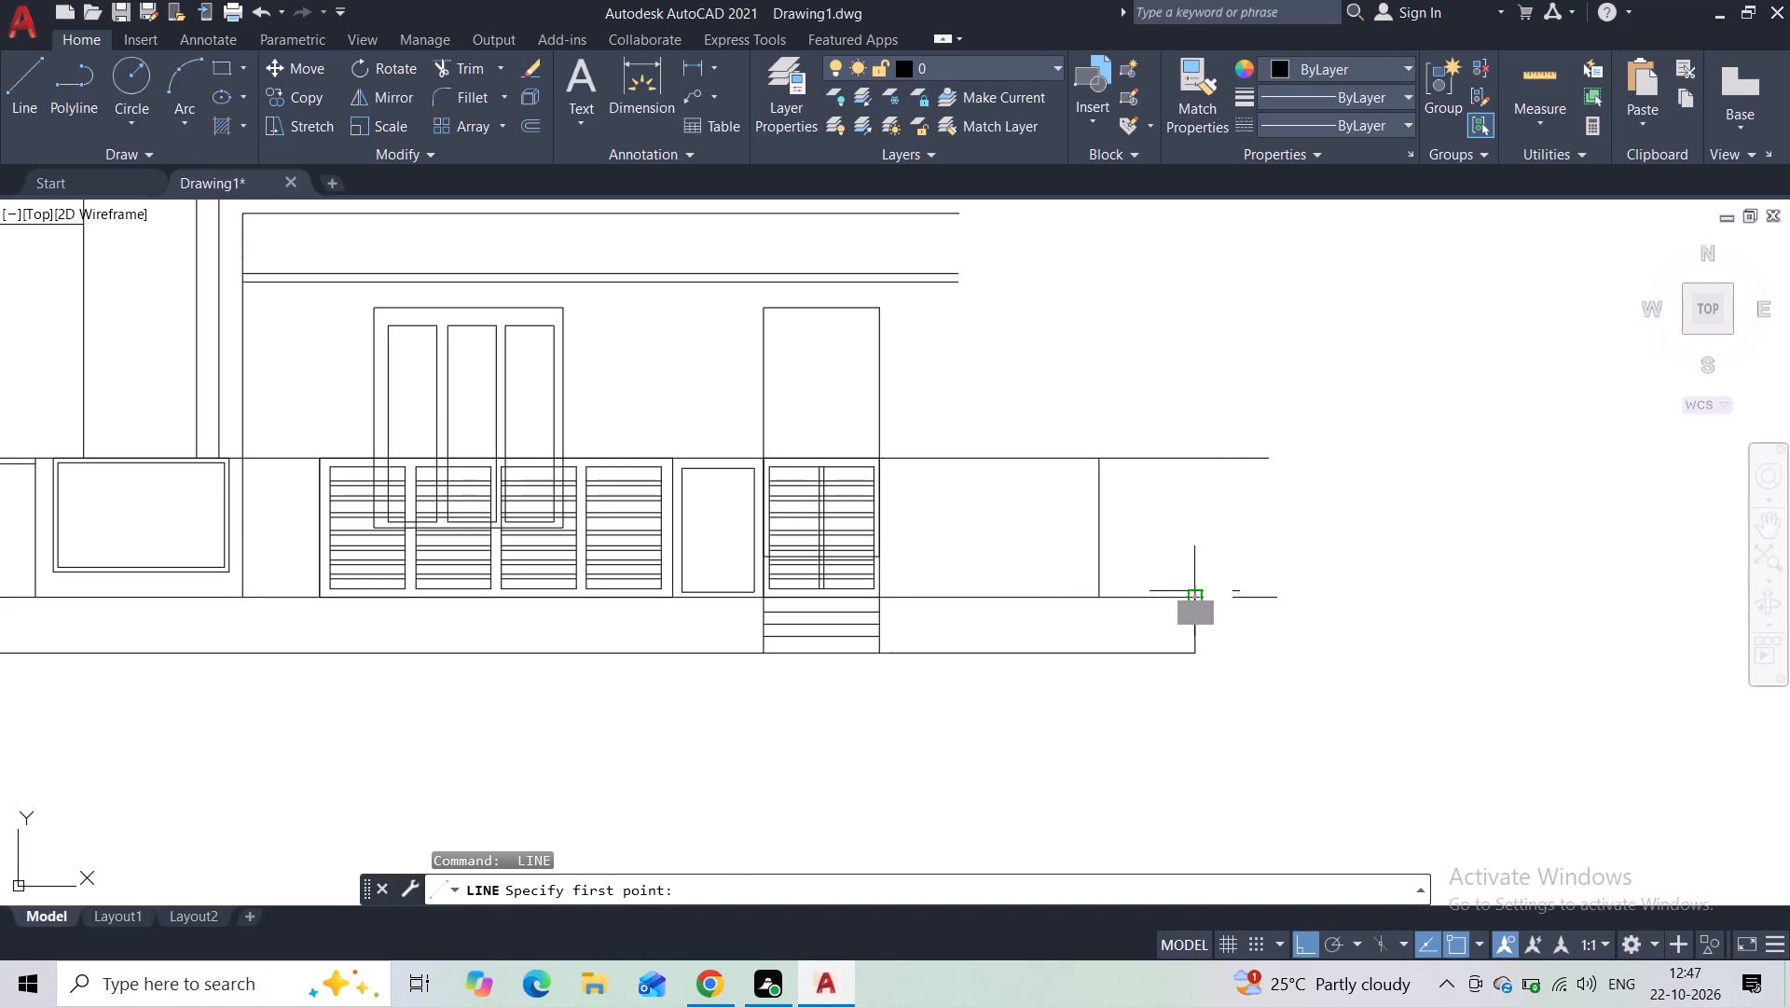
left_click(1185, 462)
key("Escape")
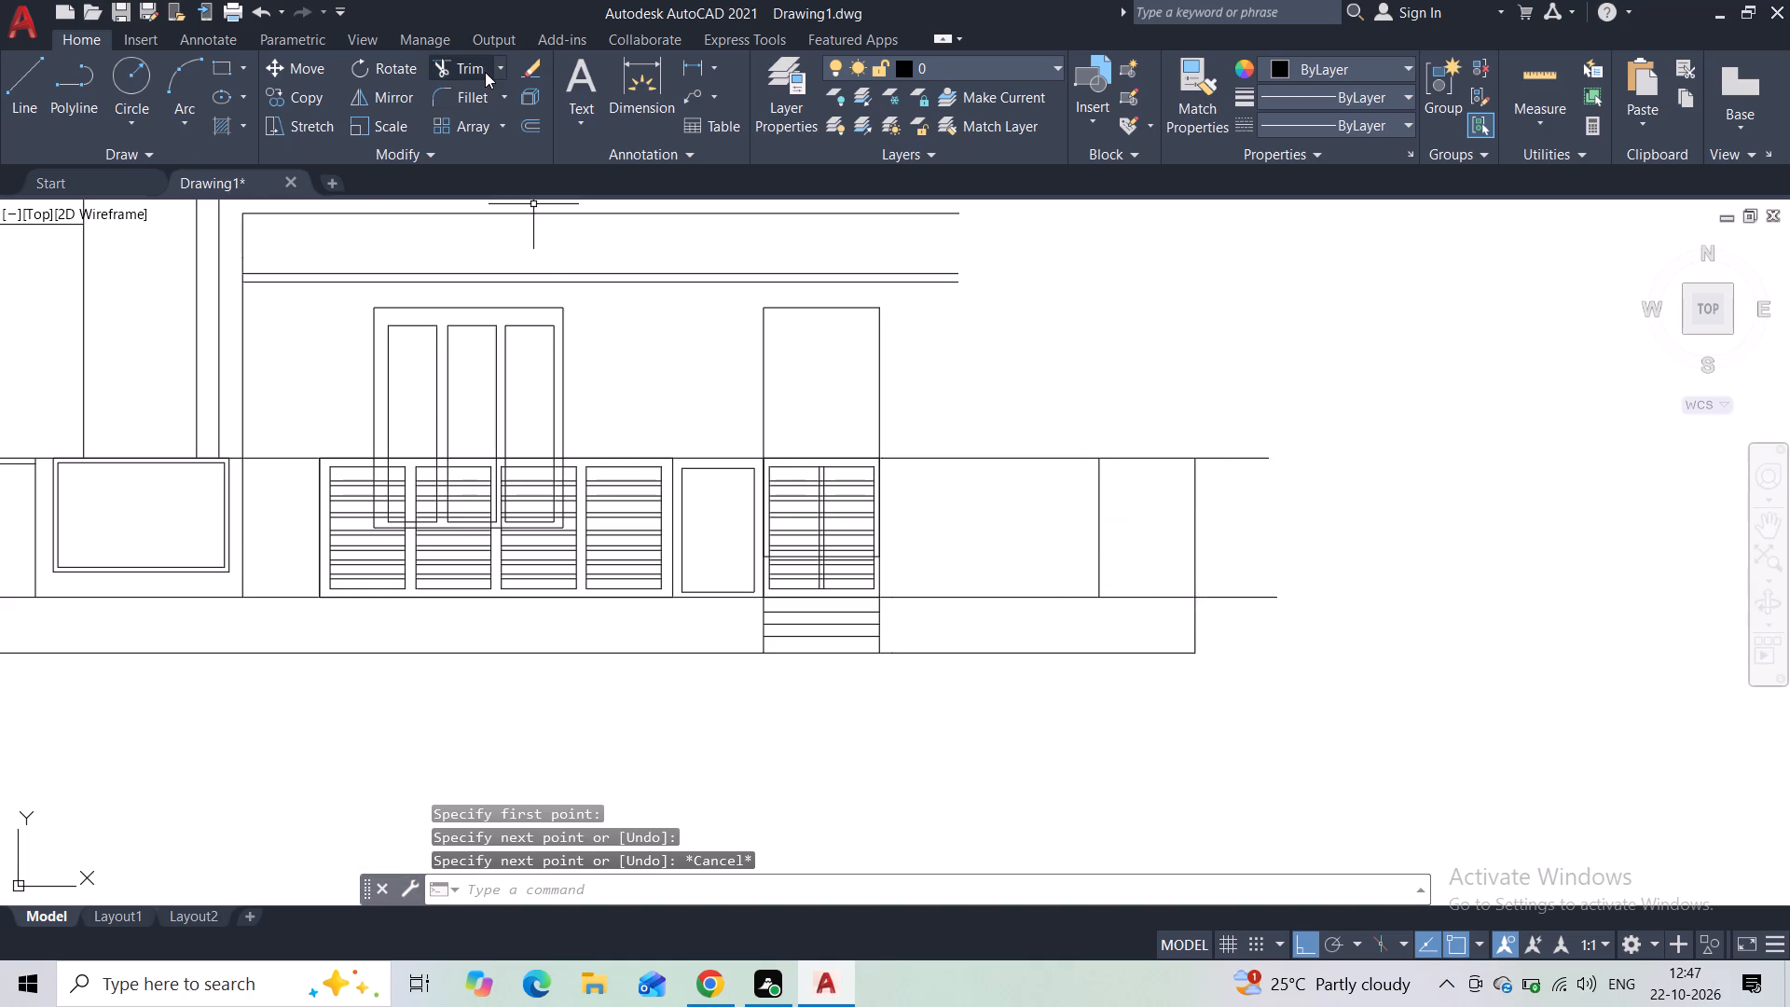
Trim the louvered band's top and bottom lines where they overhang the new end vertical.
left_click(479, 66)
left_click_drag(1255, 352, 1241, 659)
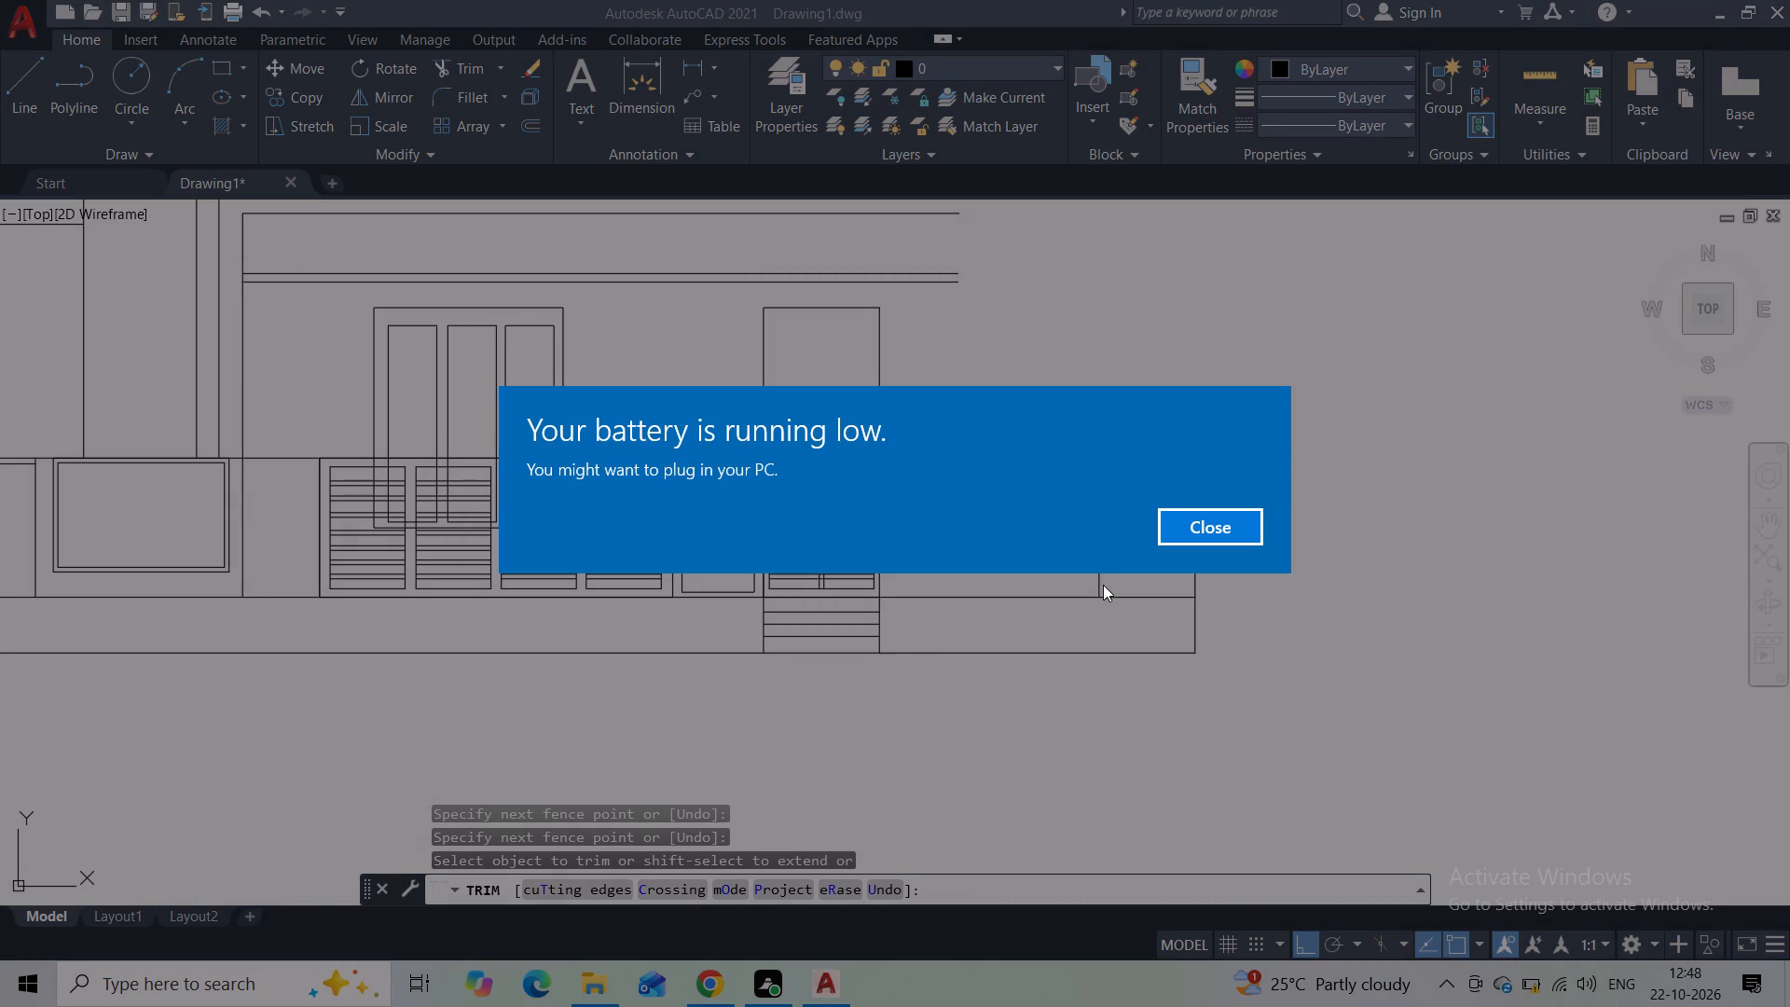
left_click(1177, 528)
key("Escape")
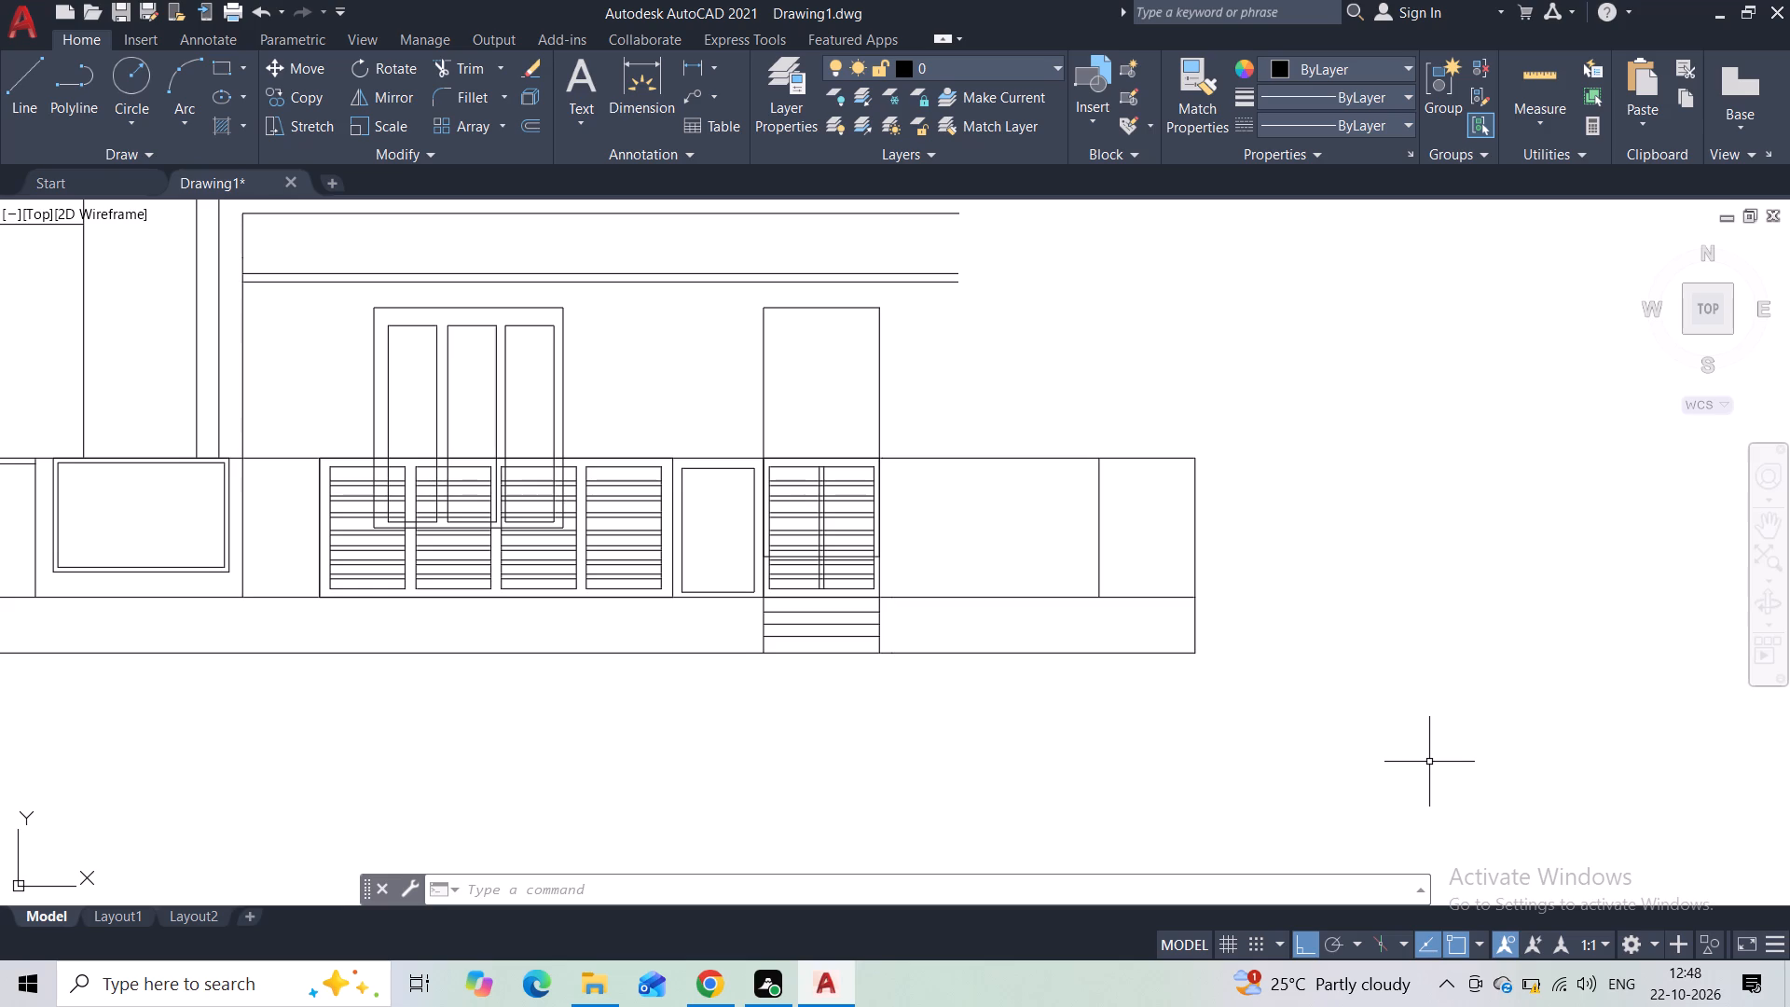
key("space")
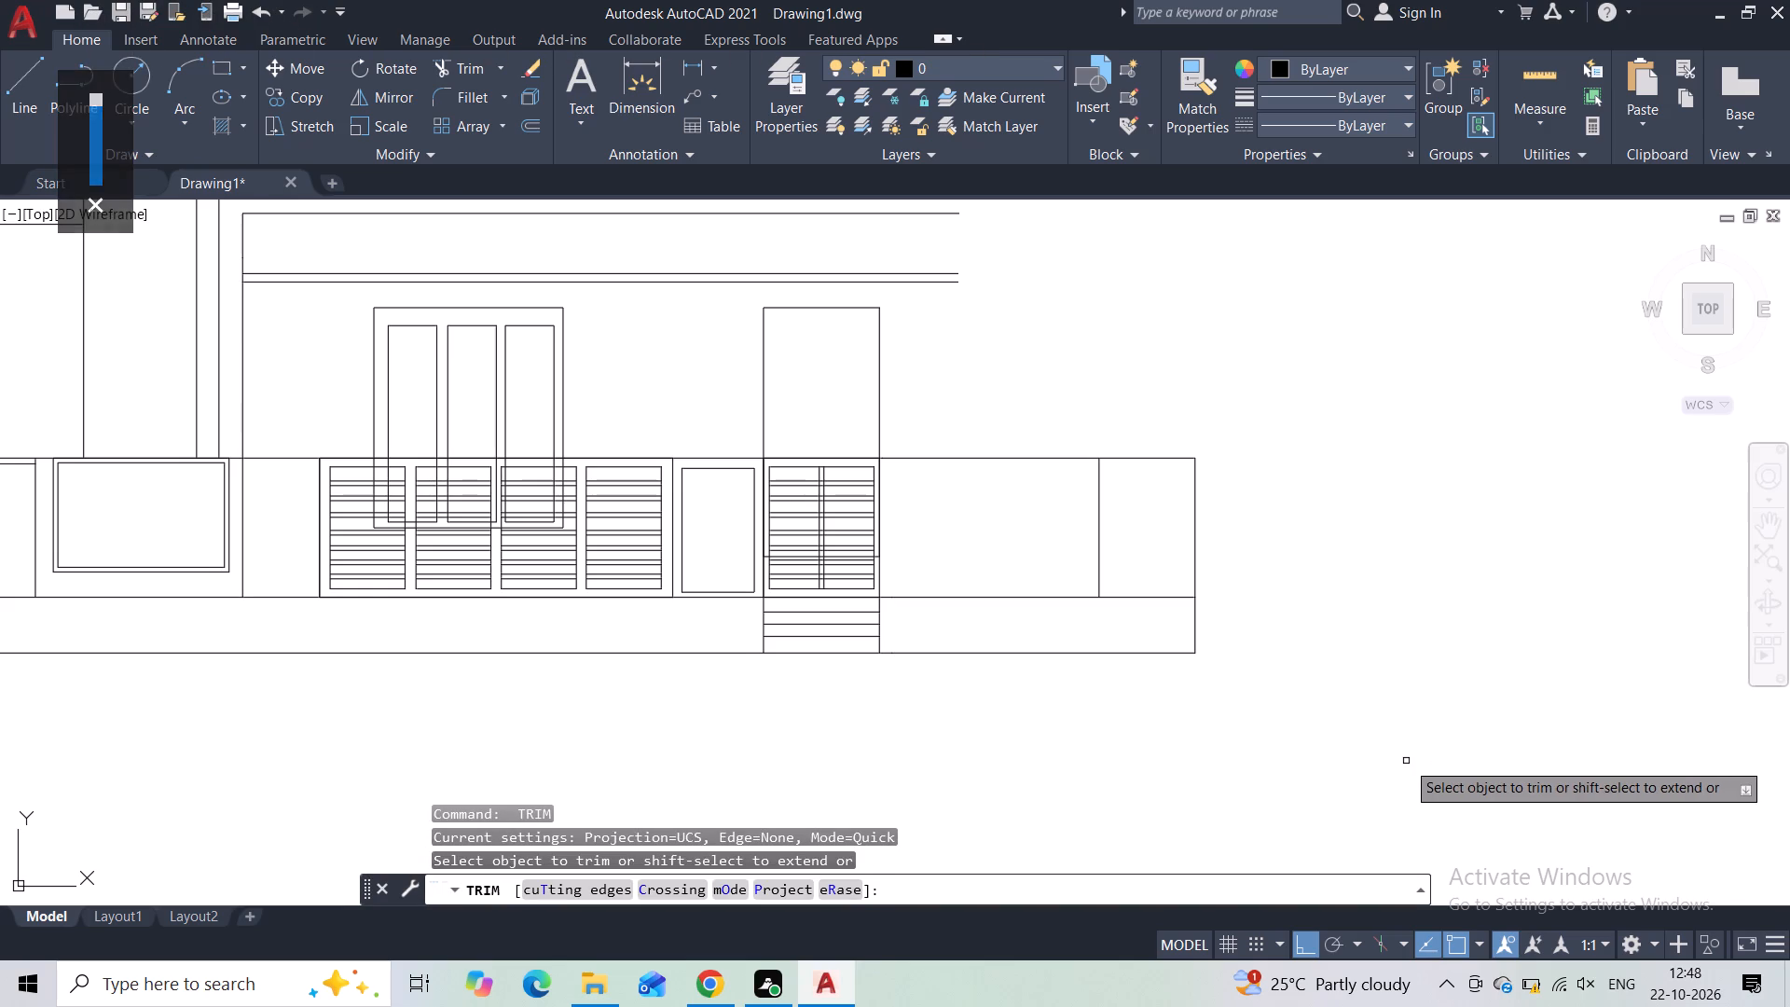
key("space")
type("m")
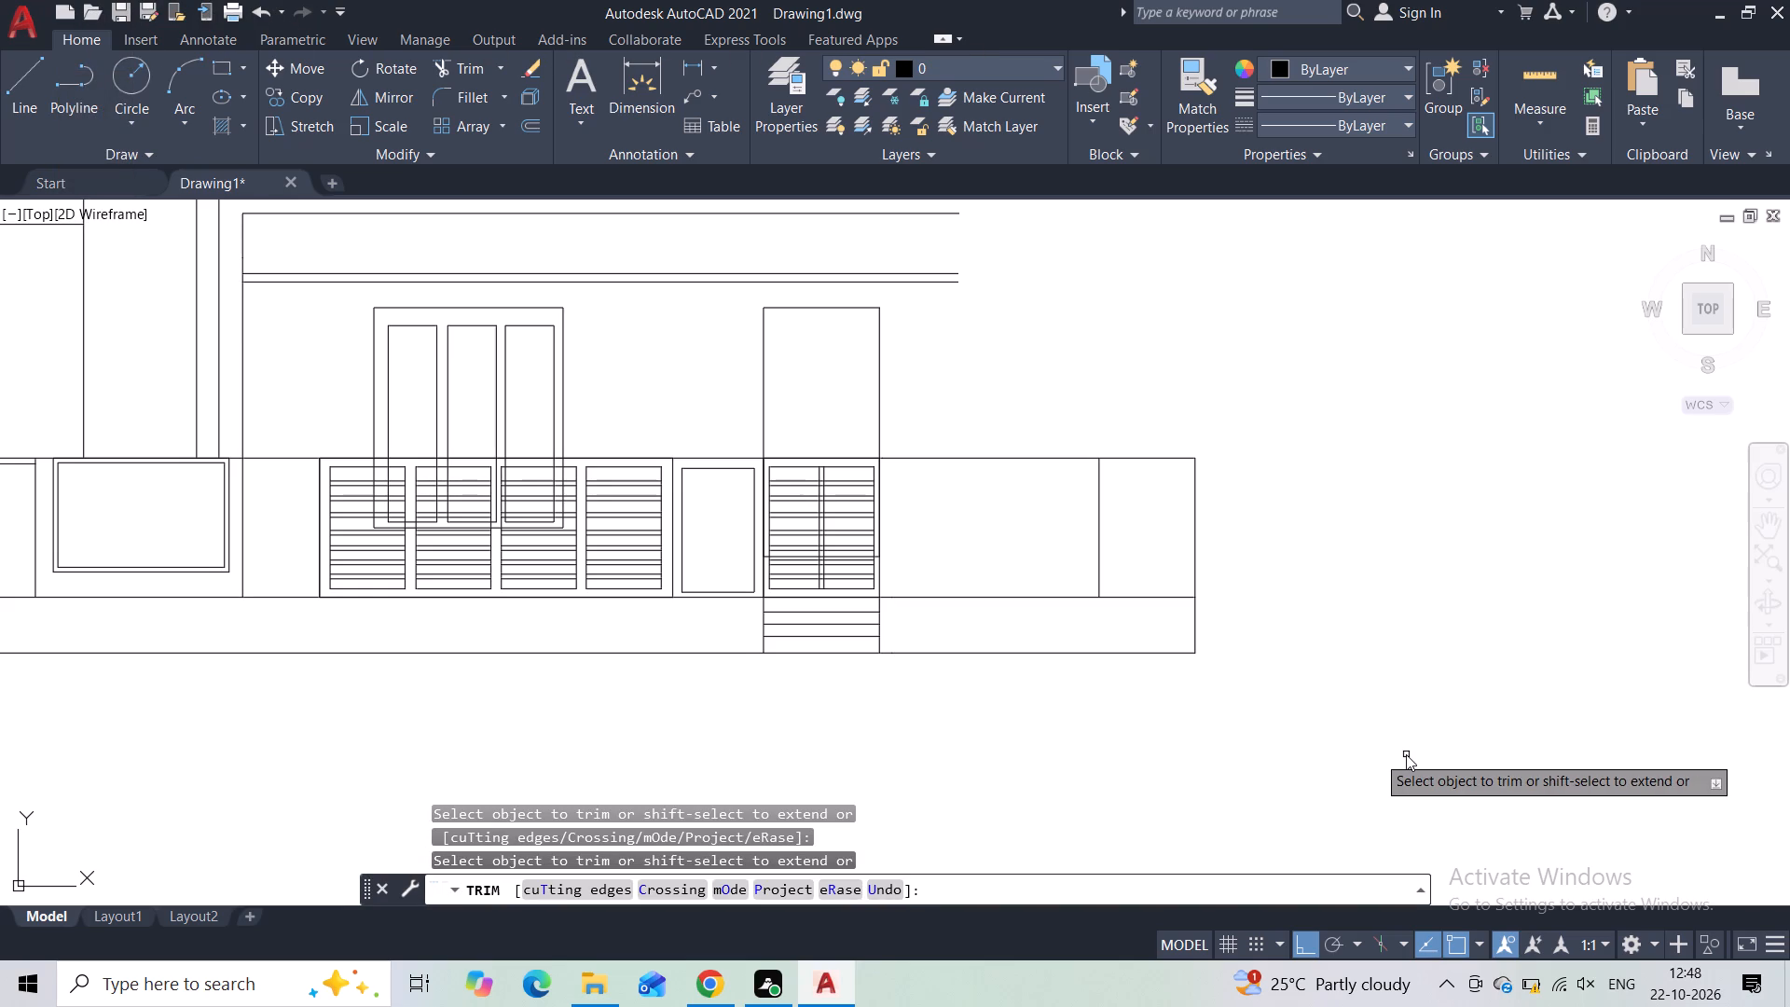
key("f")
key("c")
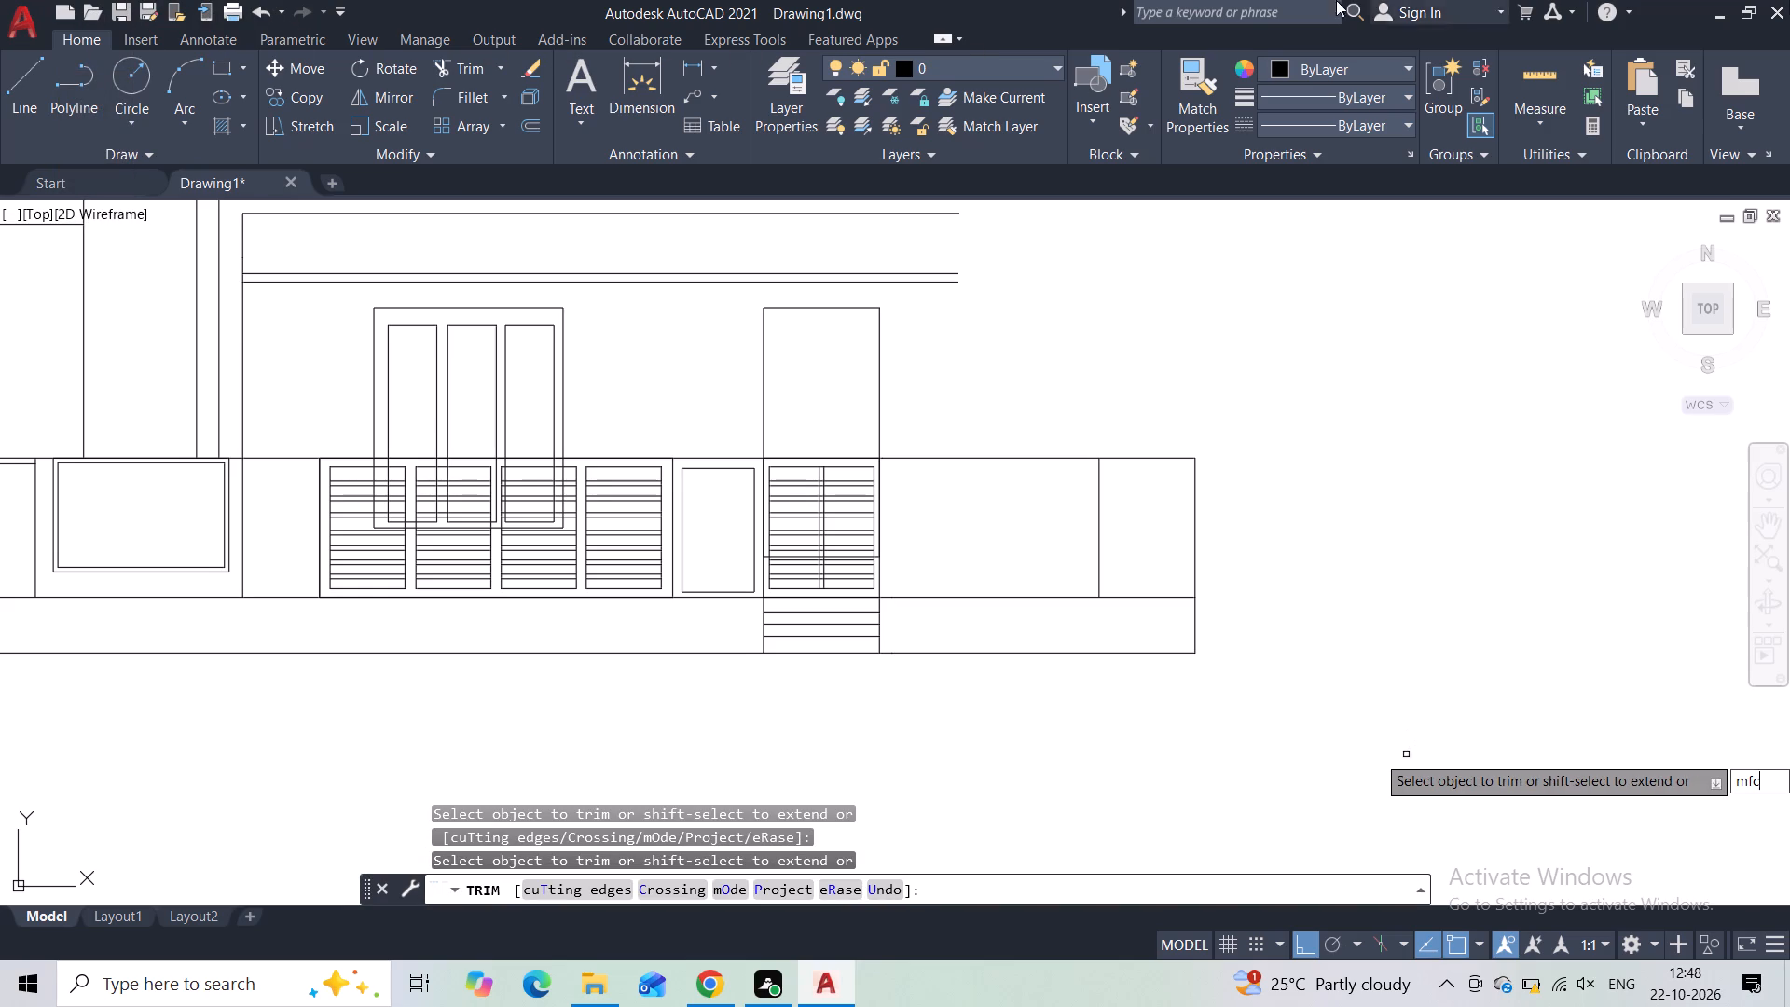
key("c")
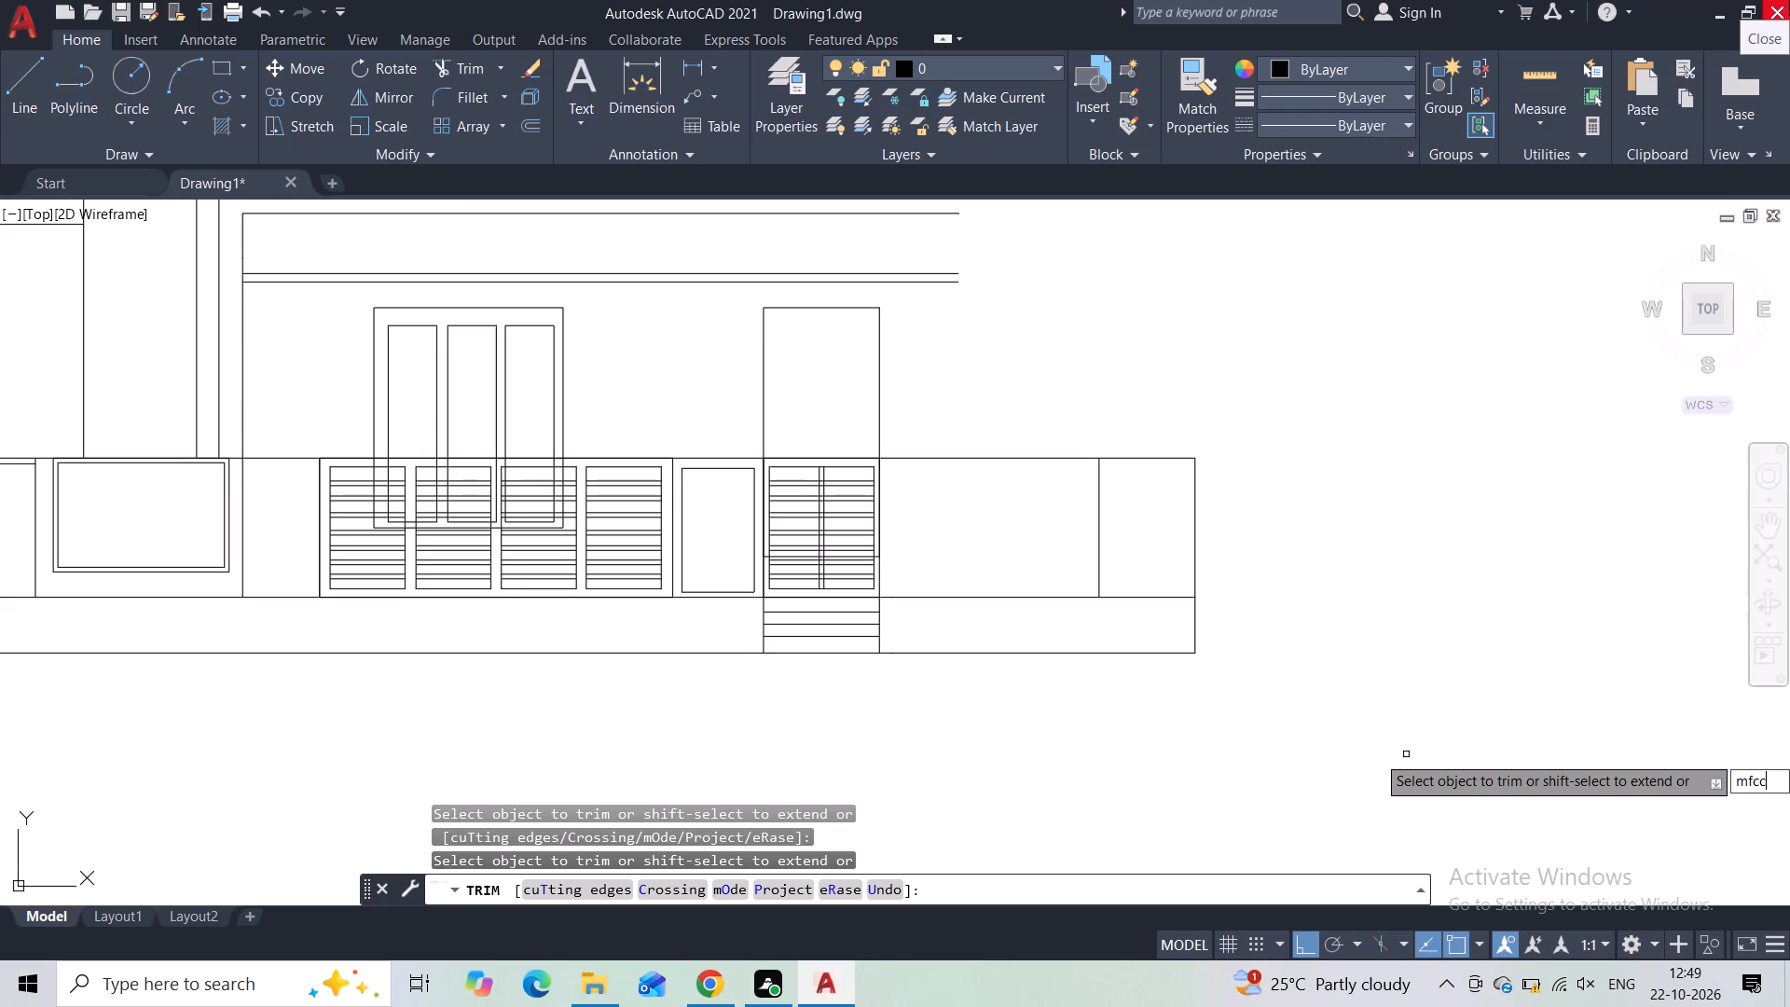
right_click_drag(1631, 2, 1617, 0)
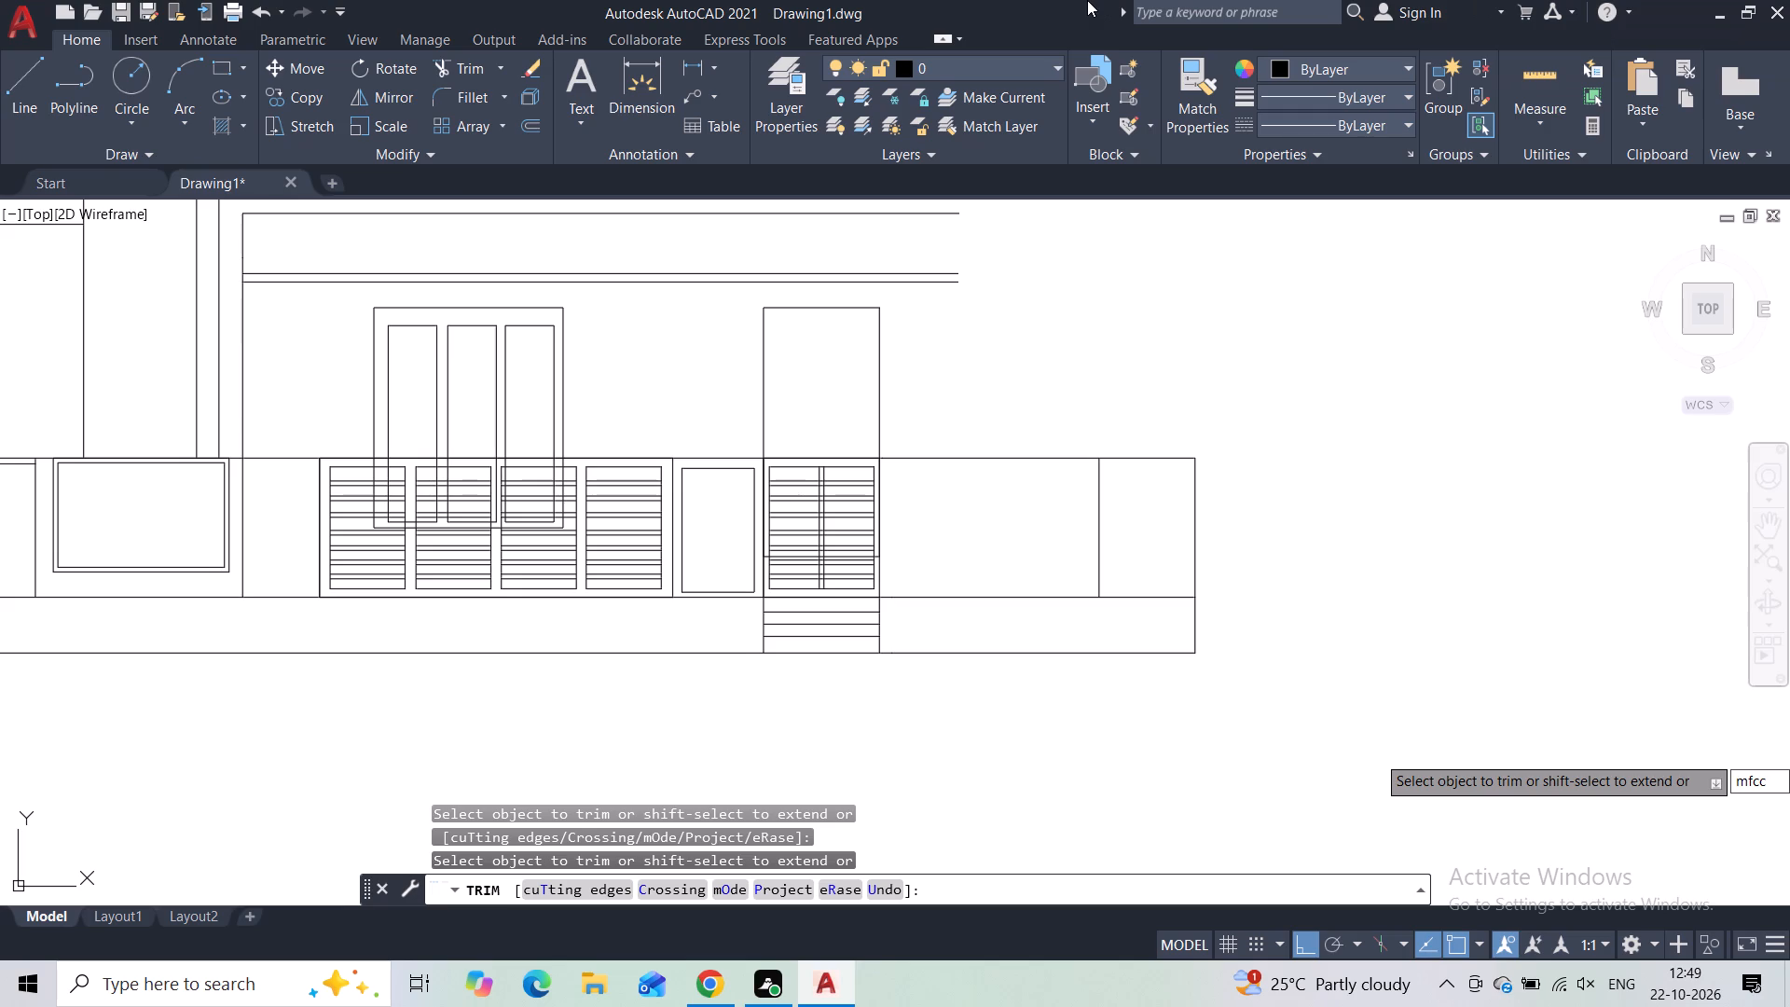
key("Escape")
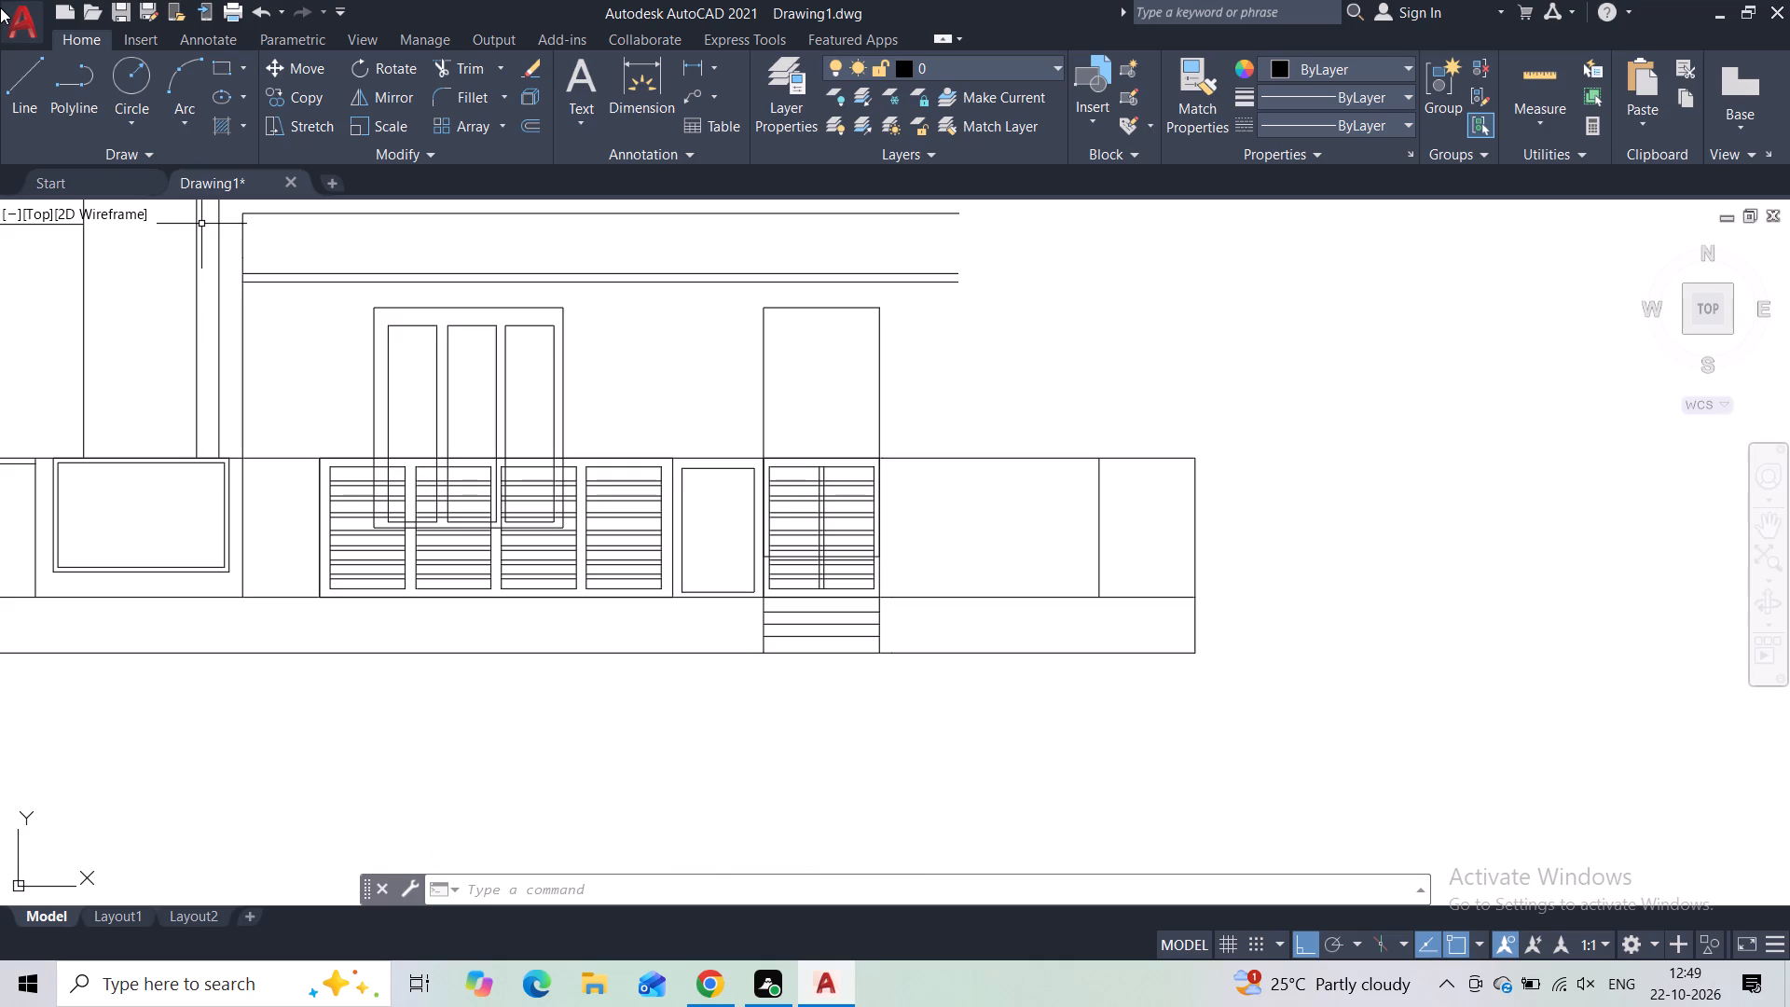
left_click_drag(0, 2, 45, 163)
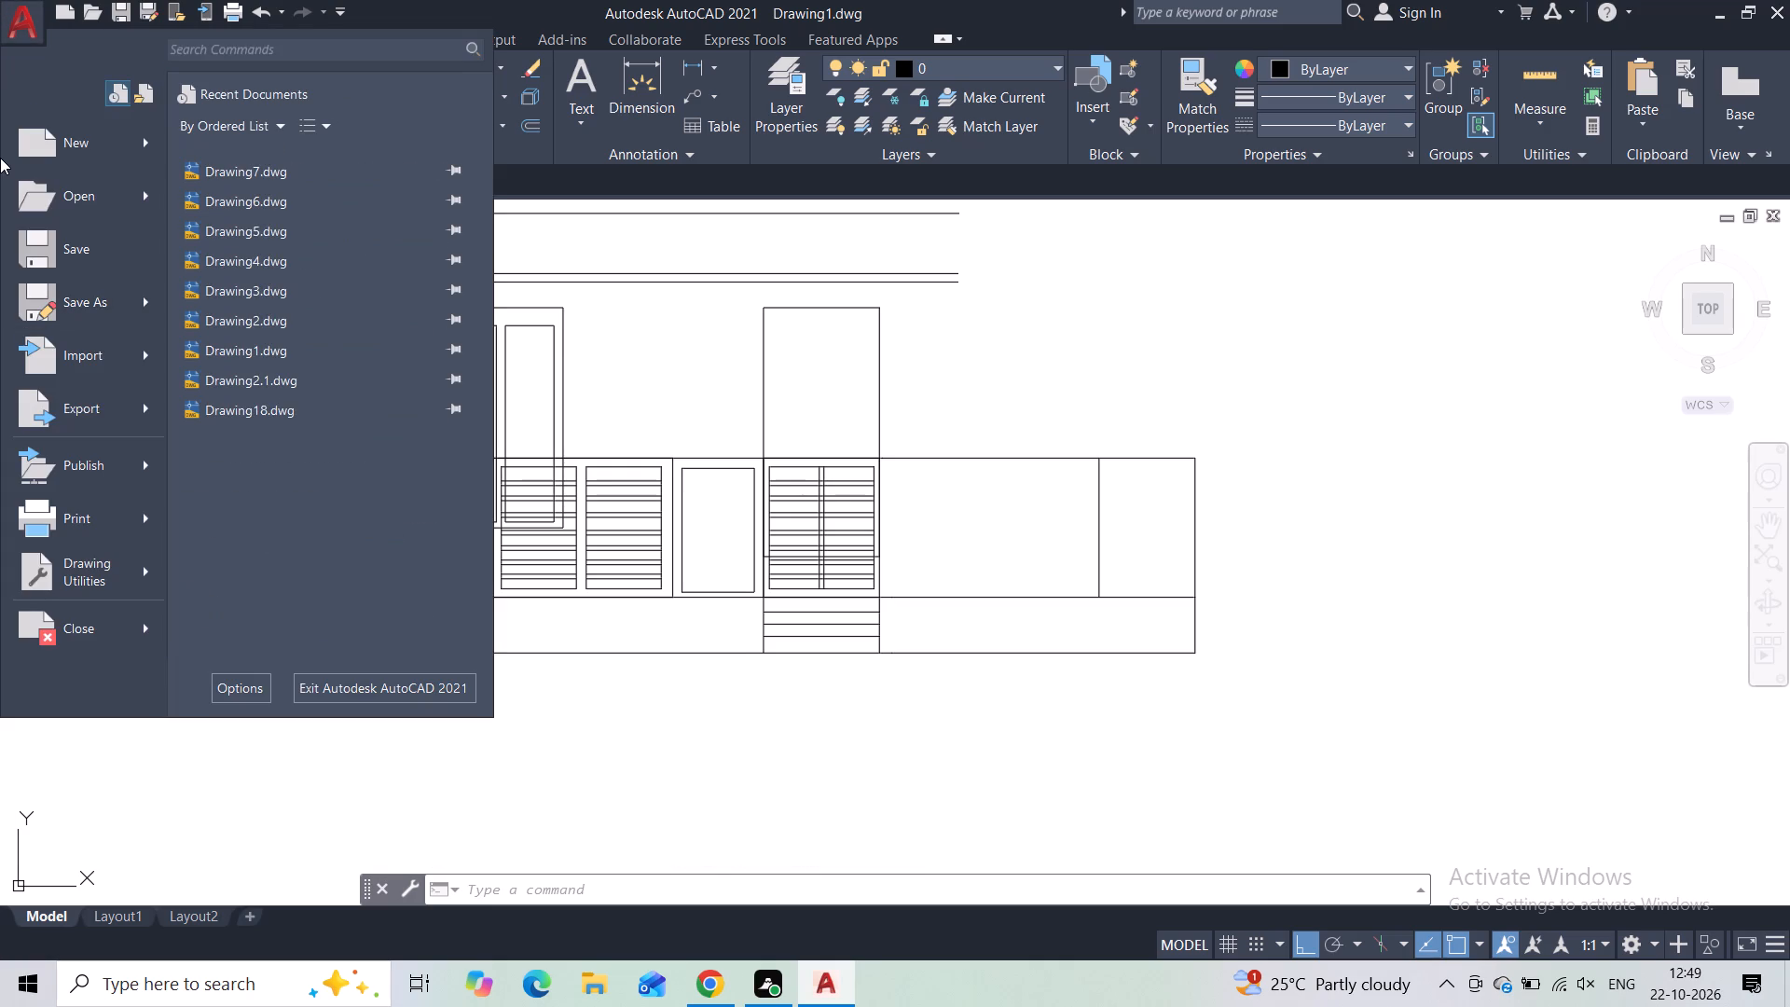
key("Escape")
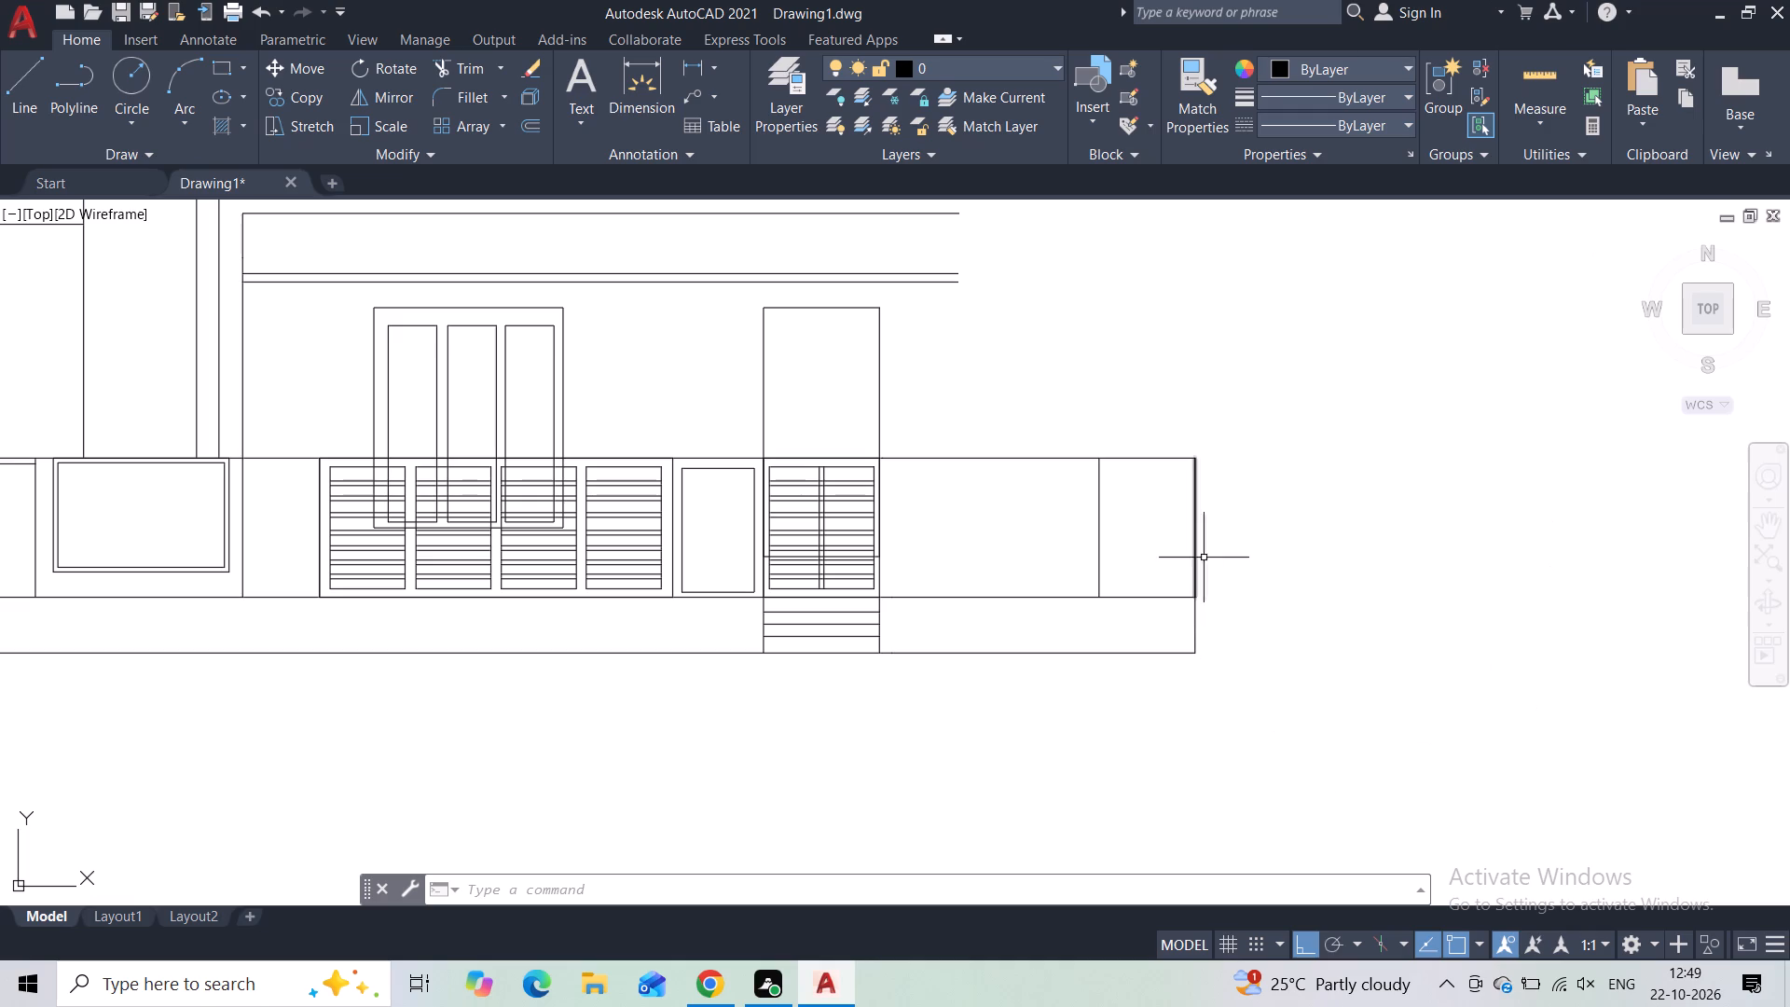
Draw a vertical line about 8'-10" long from the free end of the inner upper outline down to the louvered band's top line.
middle_click_drag(1090, 414, 1101, 472)
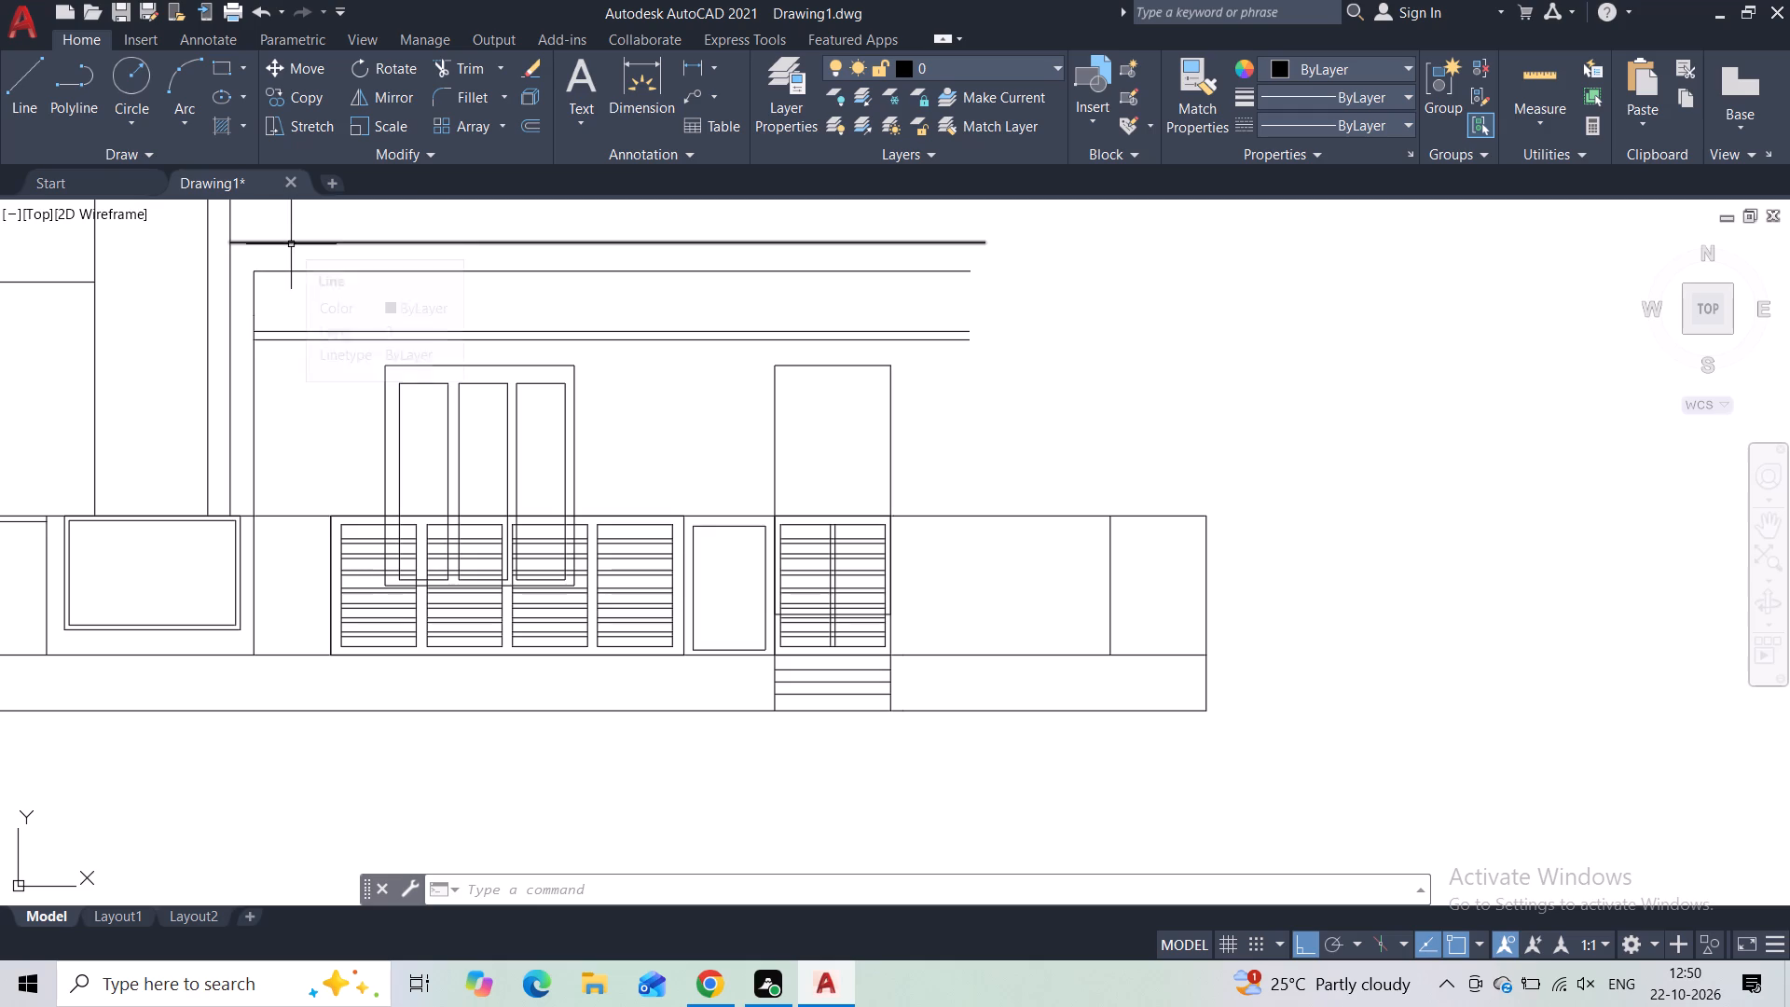
left_click(31, 89)
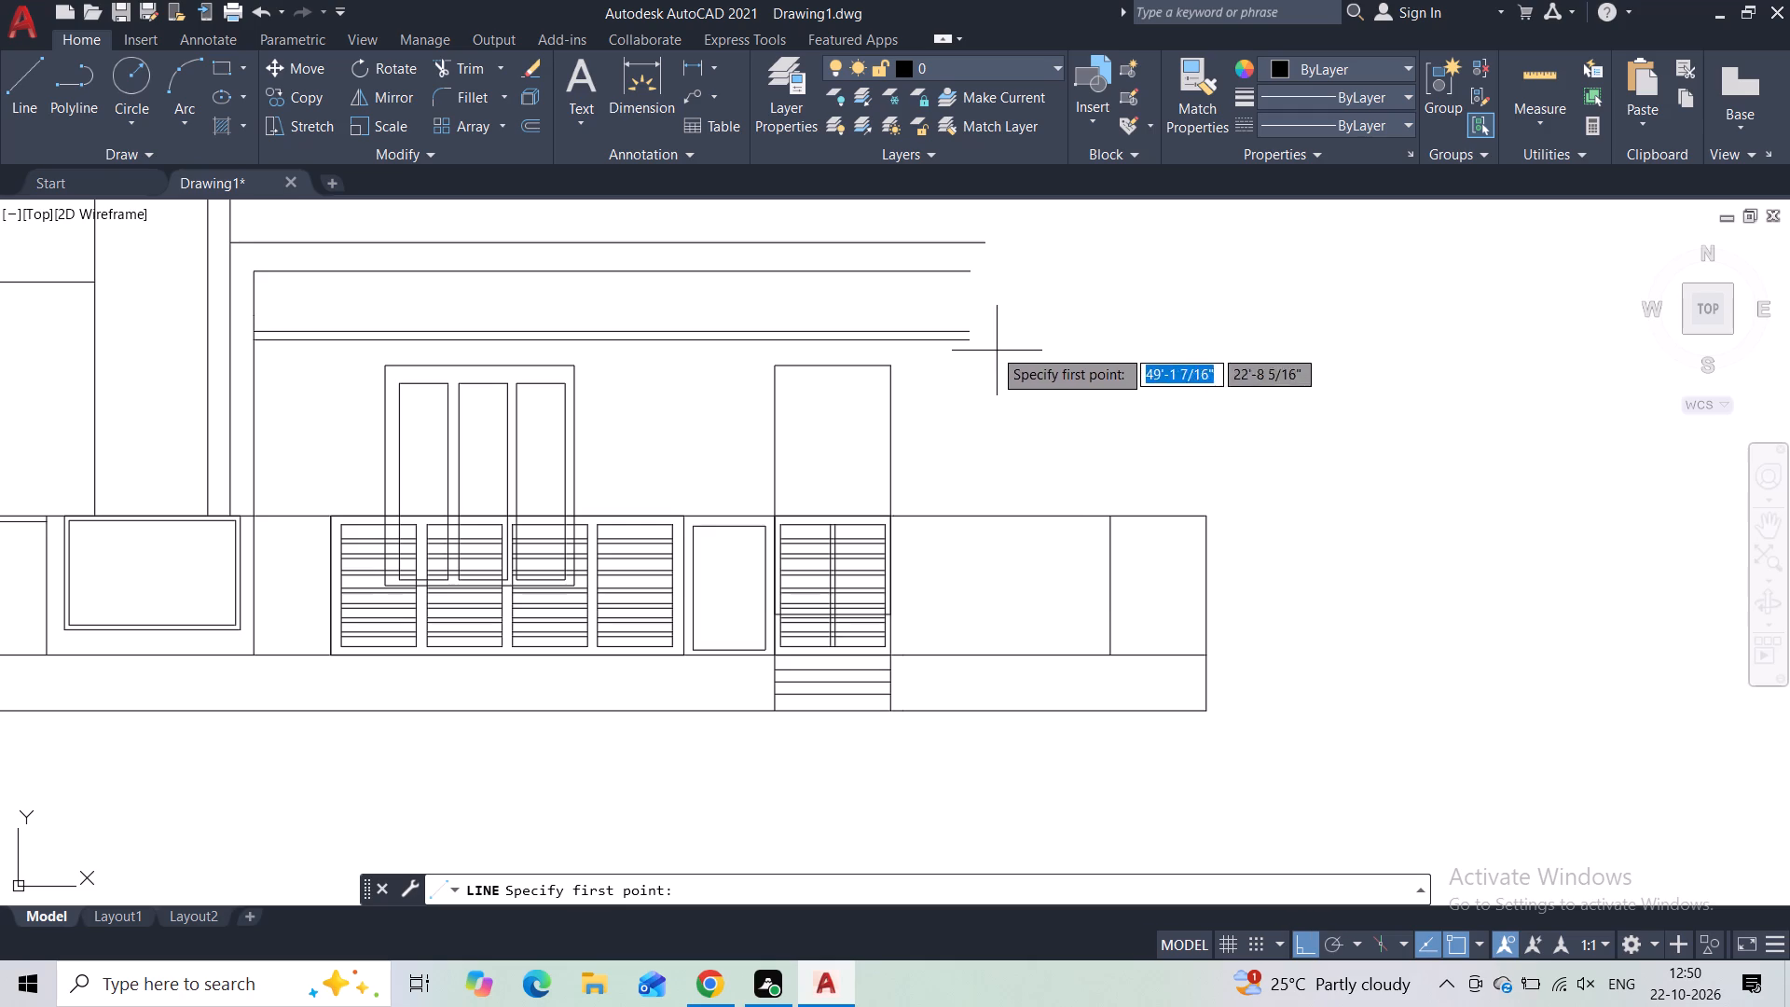
left_click(976, 278)
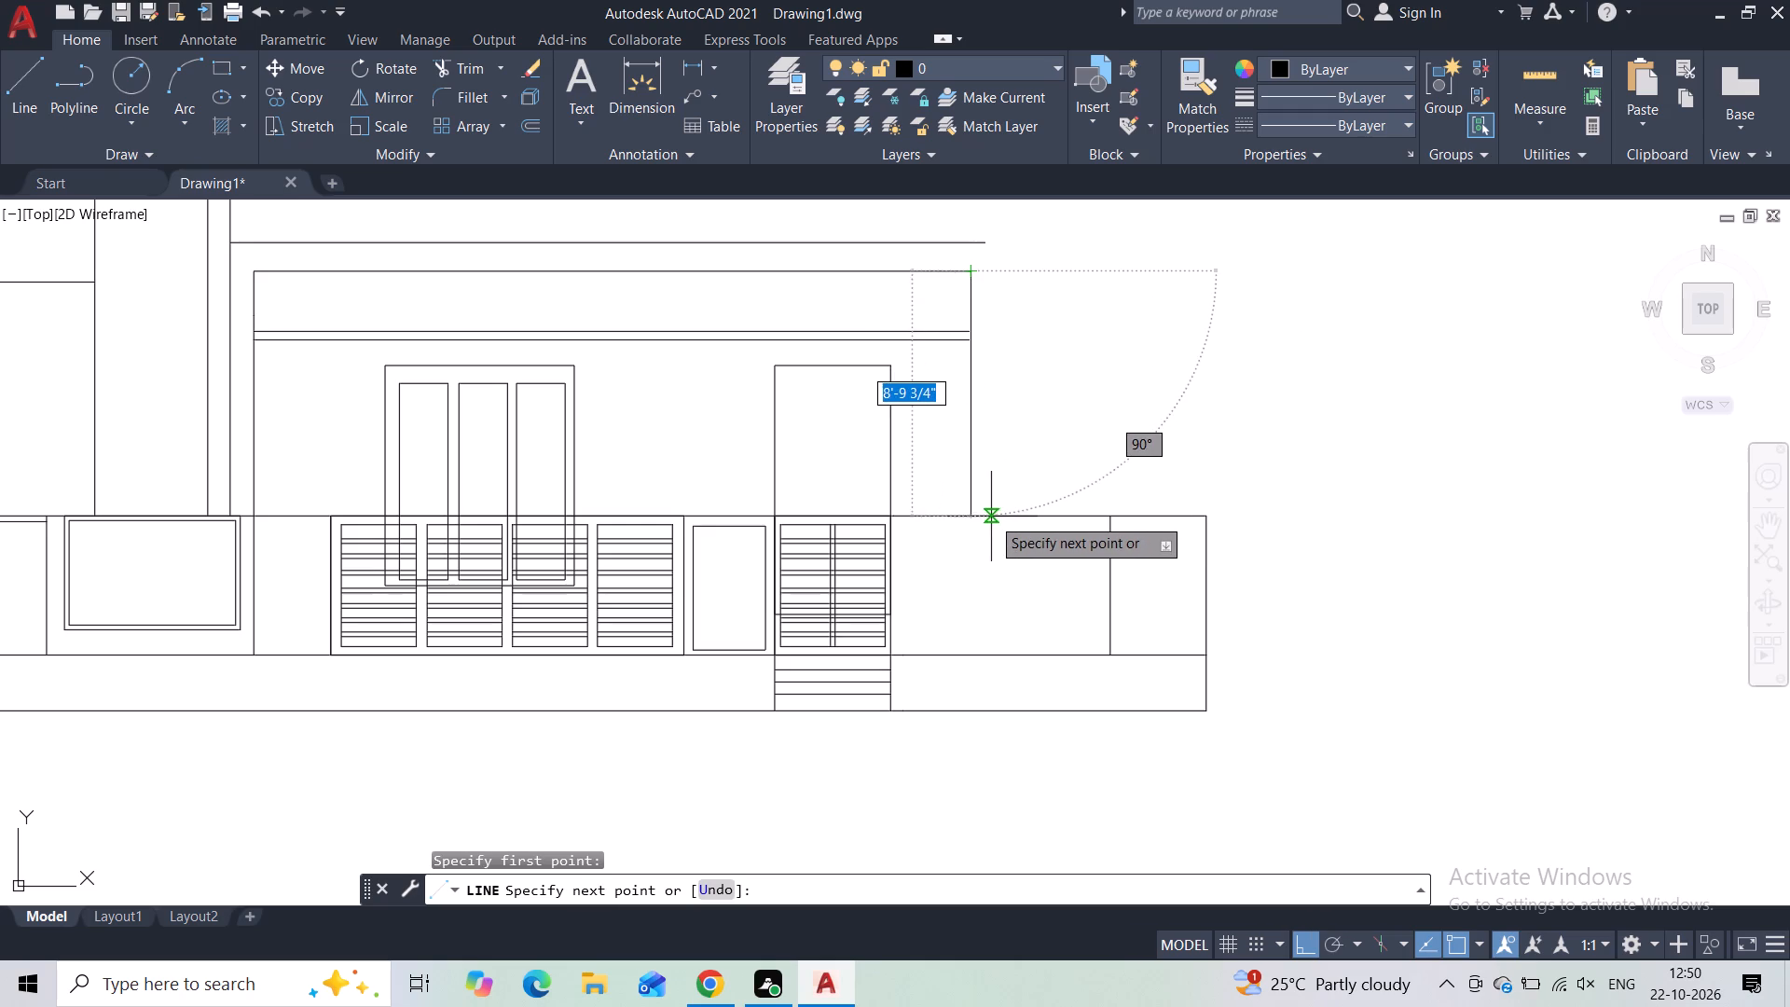
left_click(972, 517)
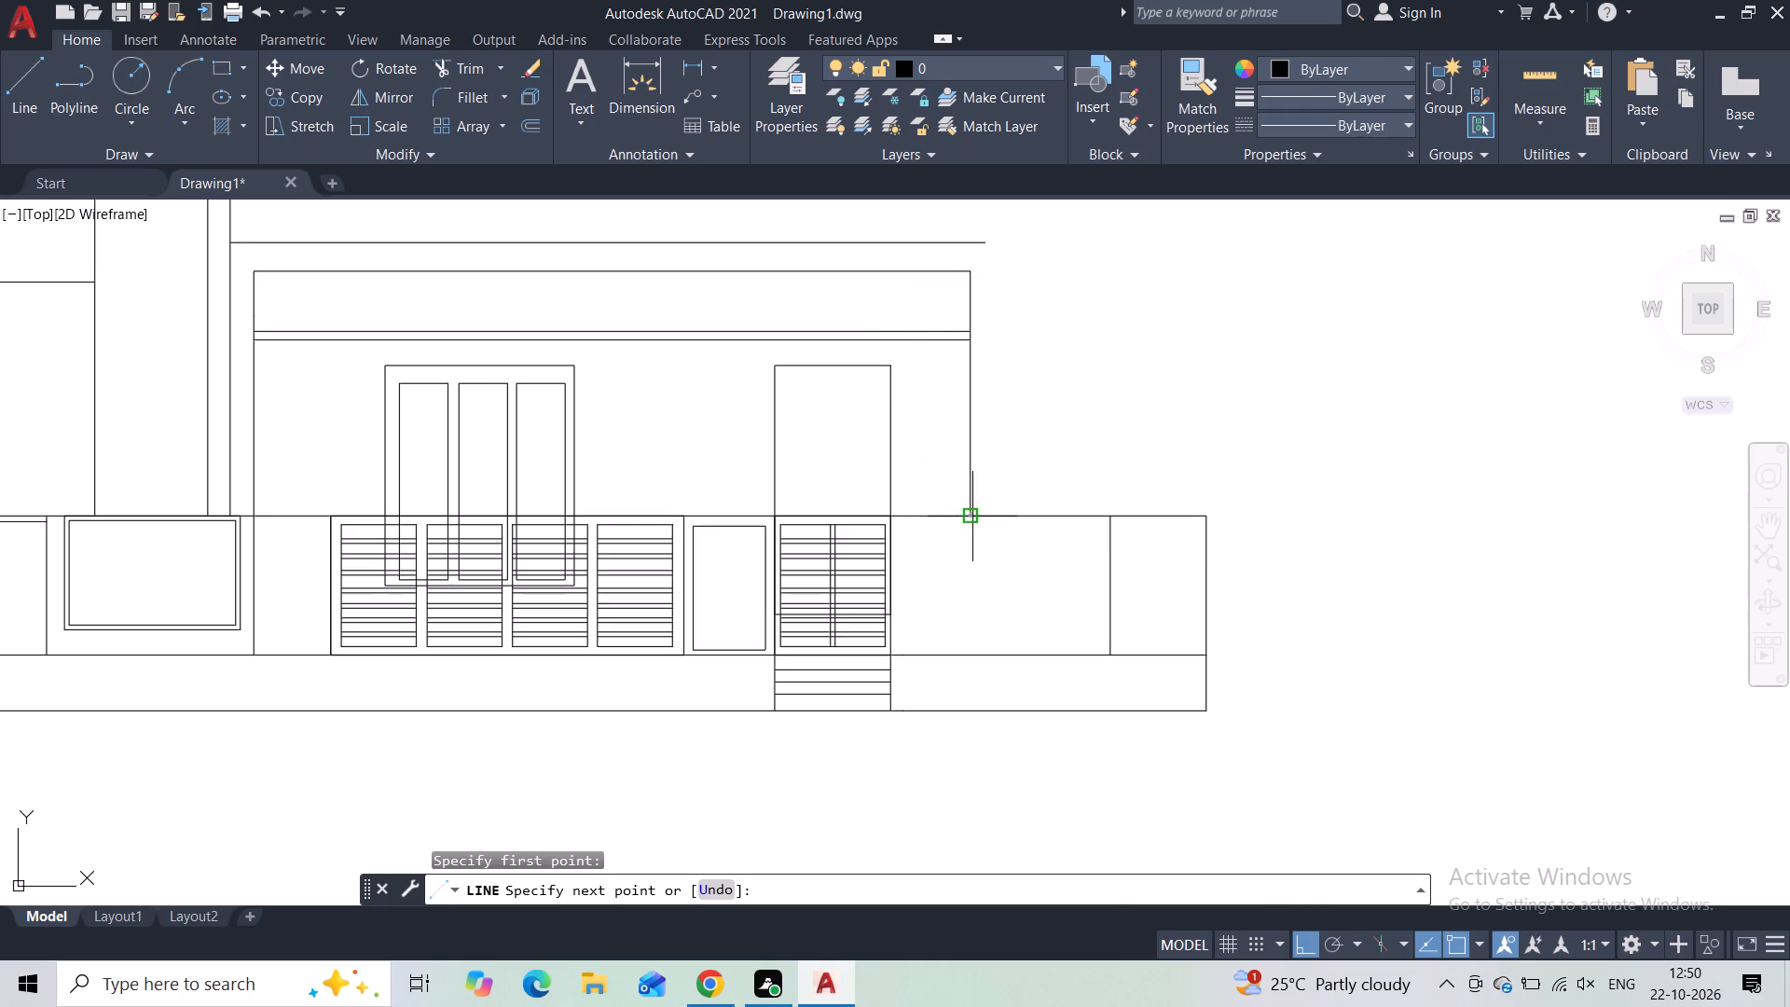
key("Escape")
Draw a vertical line about 8'-11" long from just beyond the outer upper outline's free end down to the louvered band's top line.
key("space")
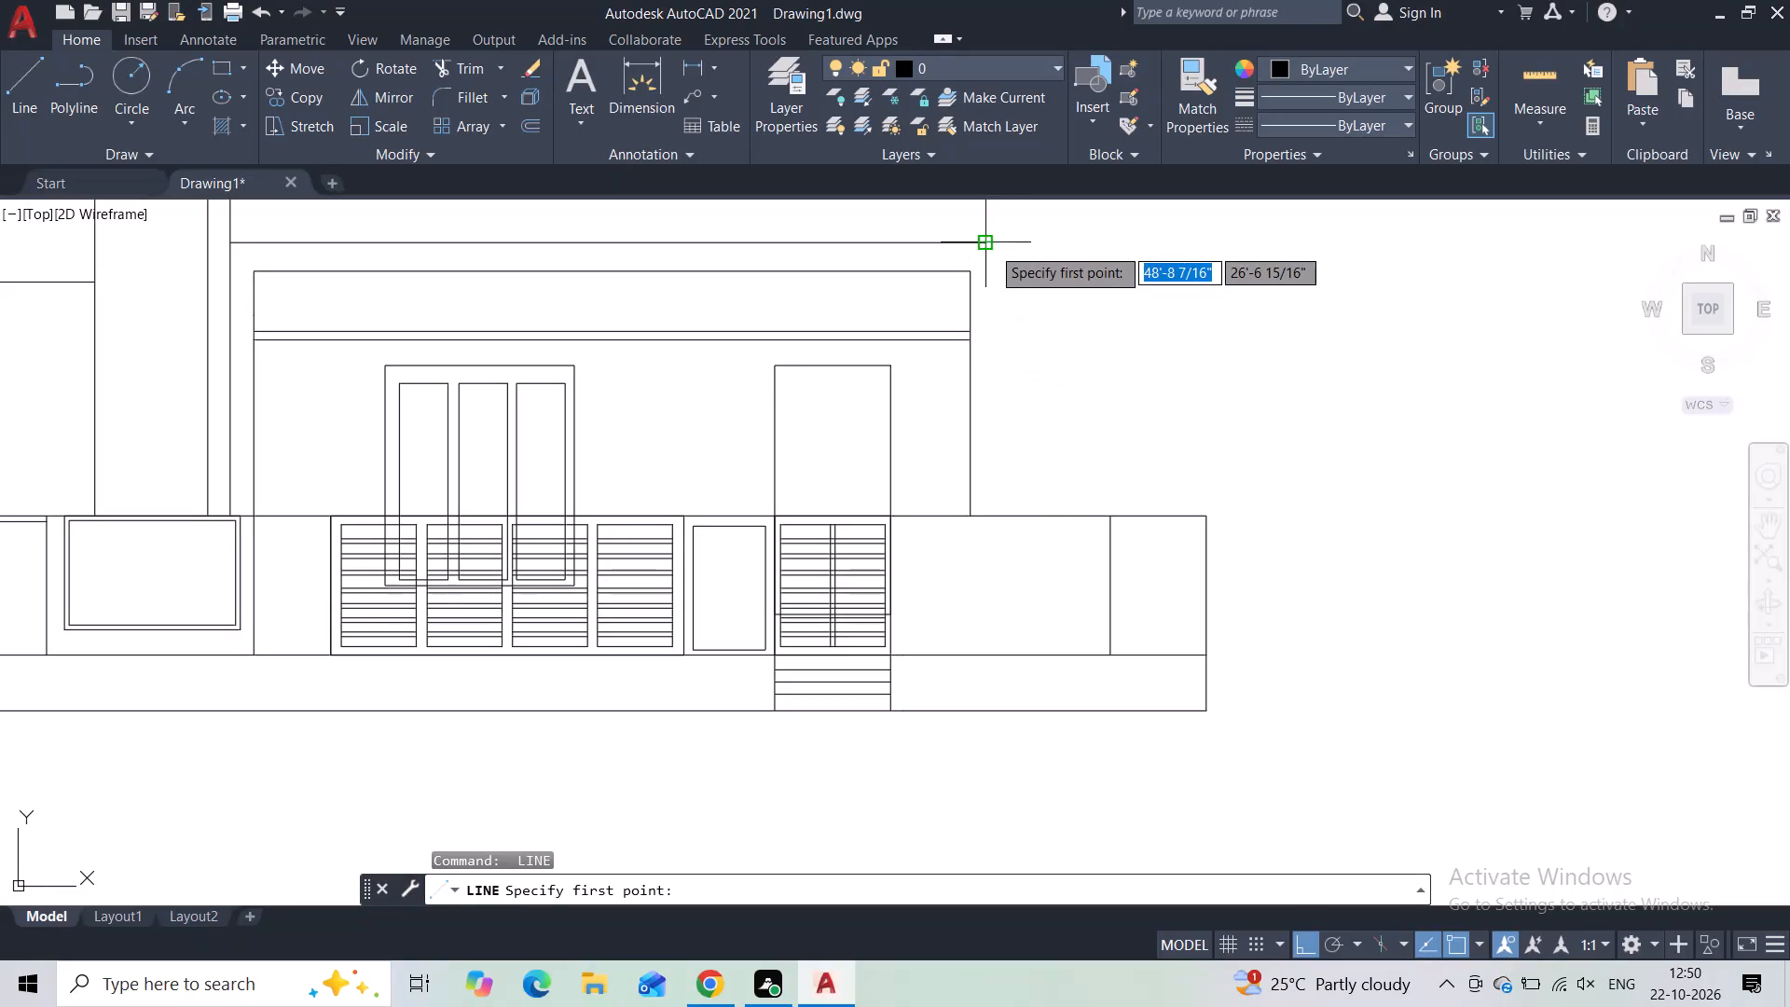
left_click(991, 246)
left_click(1006, 244)
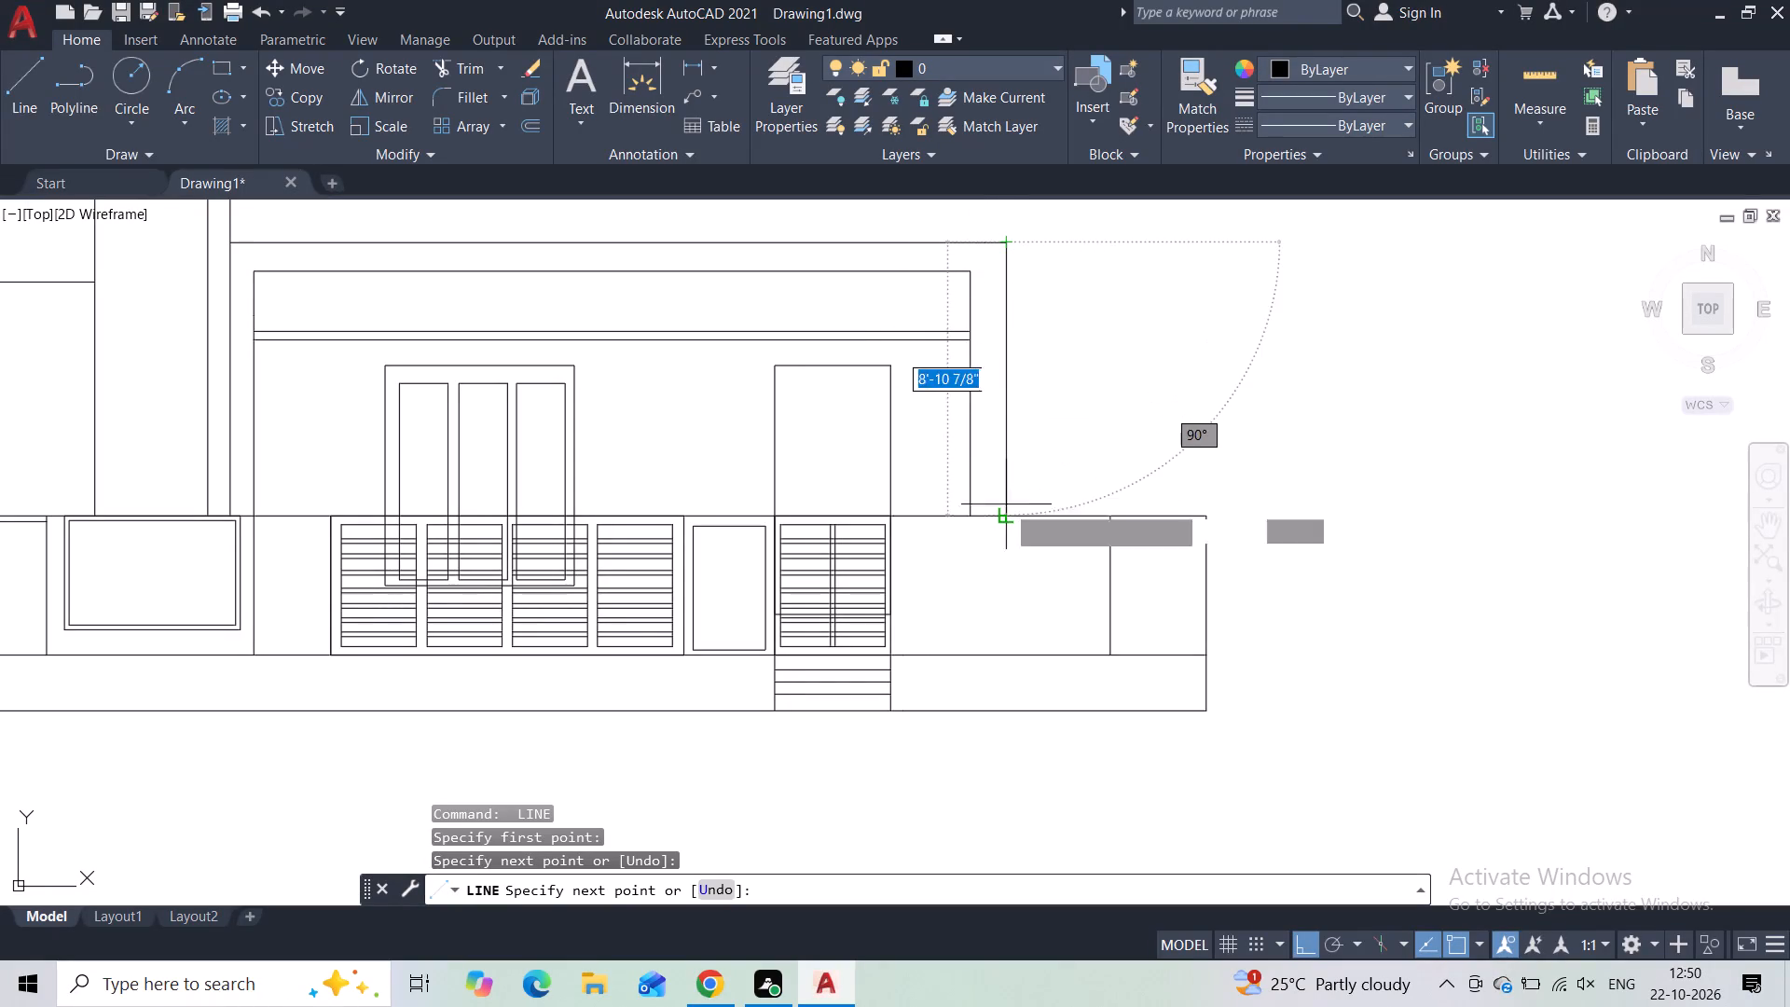
left_click(1006, 512)
key("Escape")
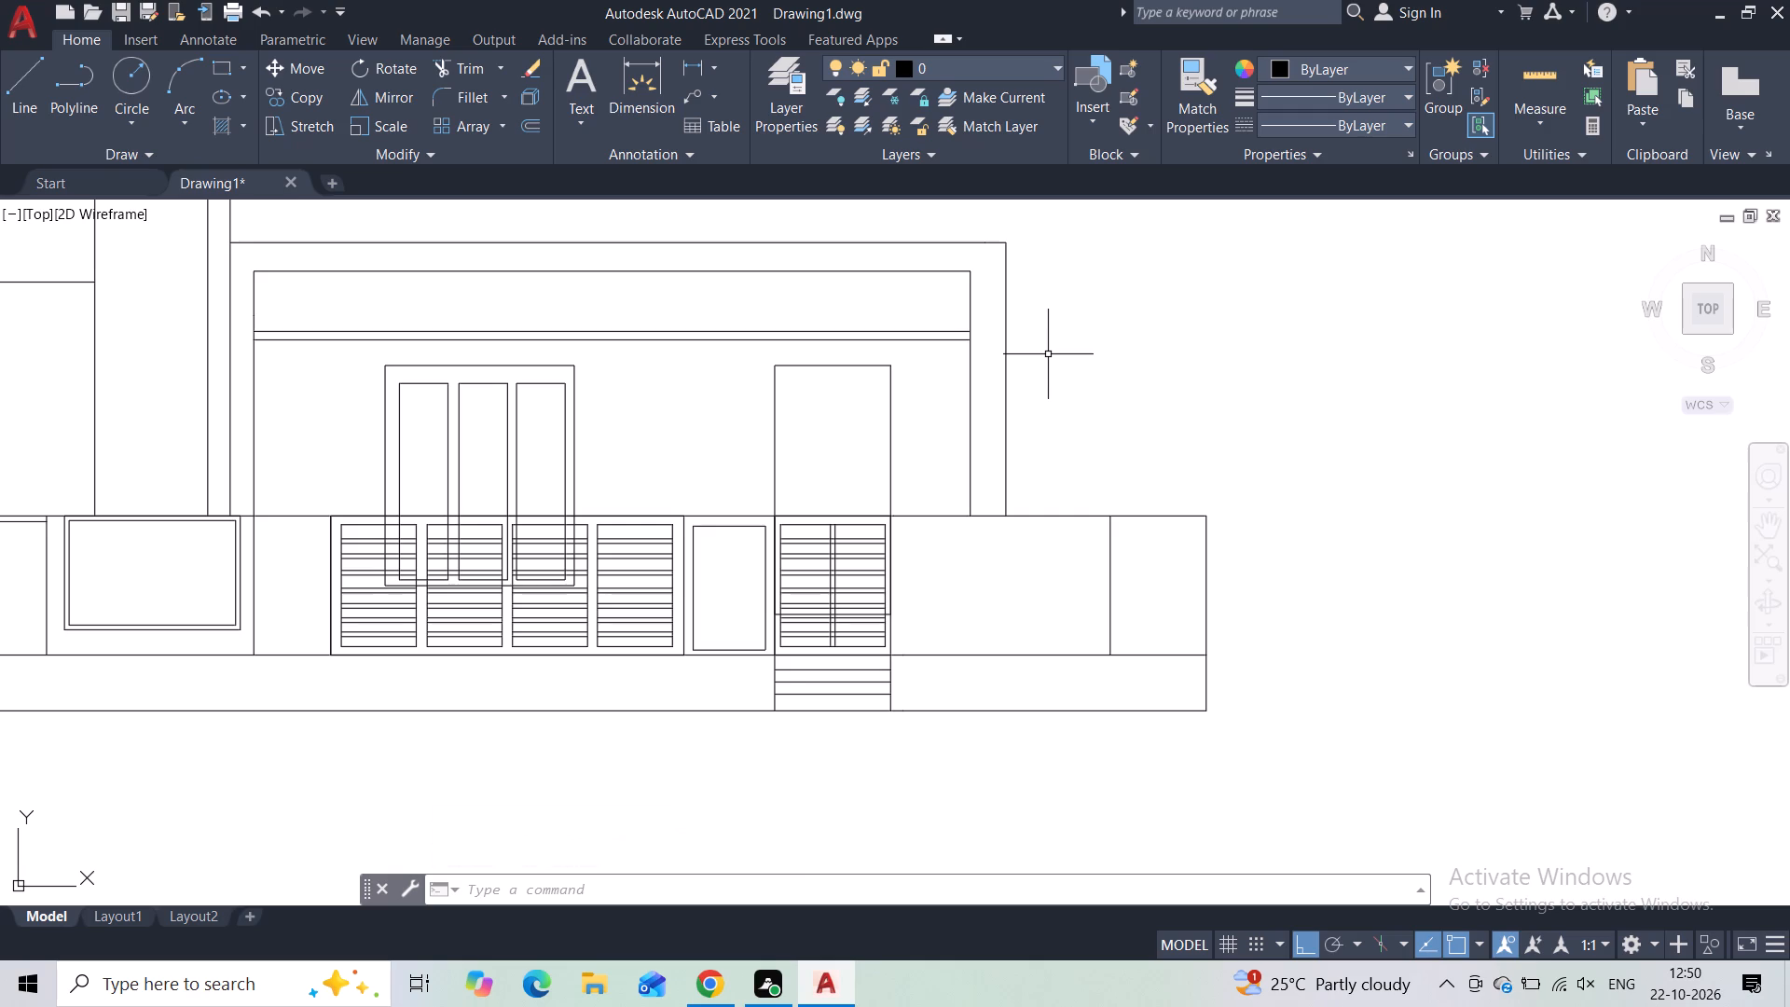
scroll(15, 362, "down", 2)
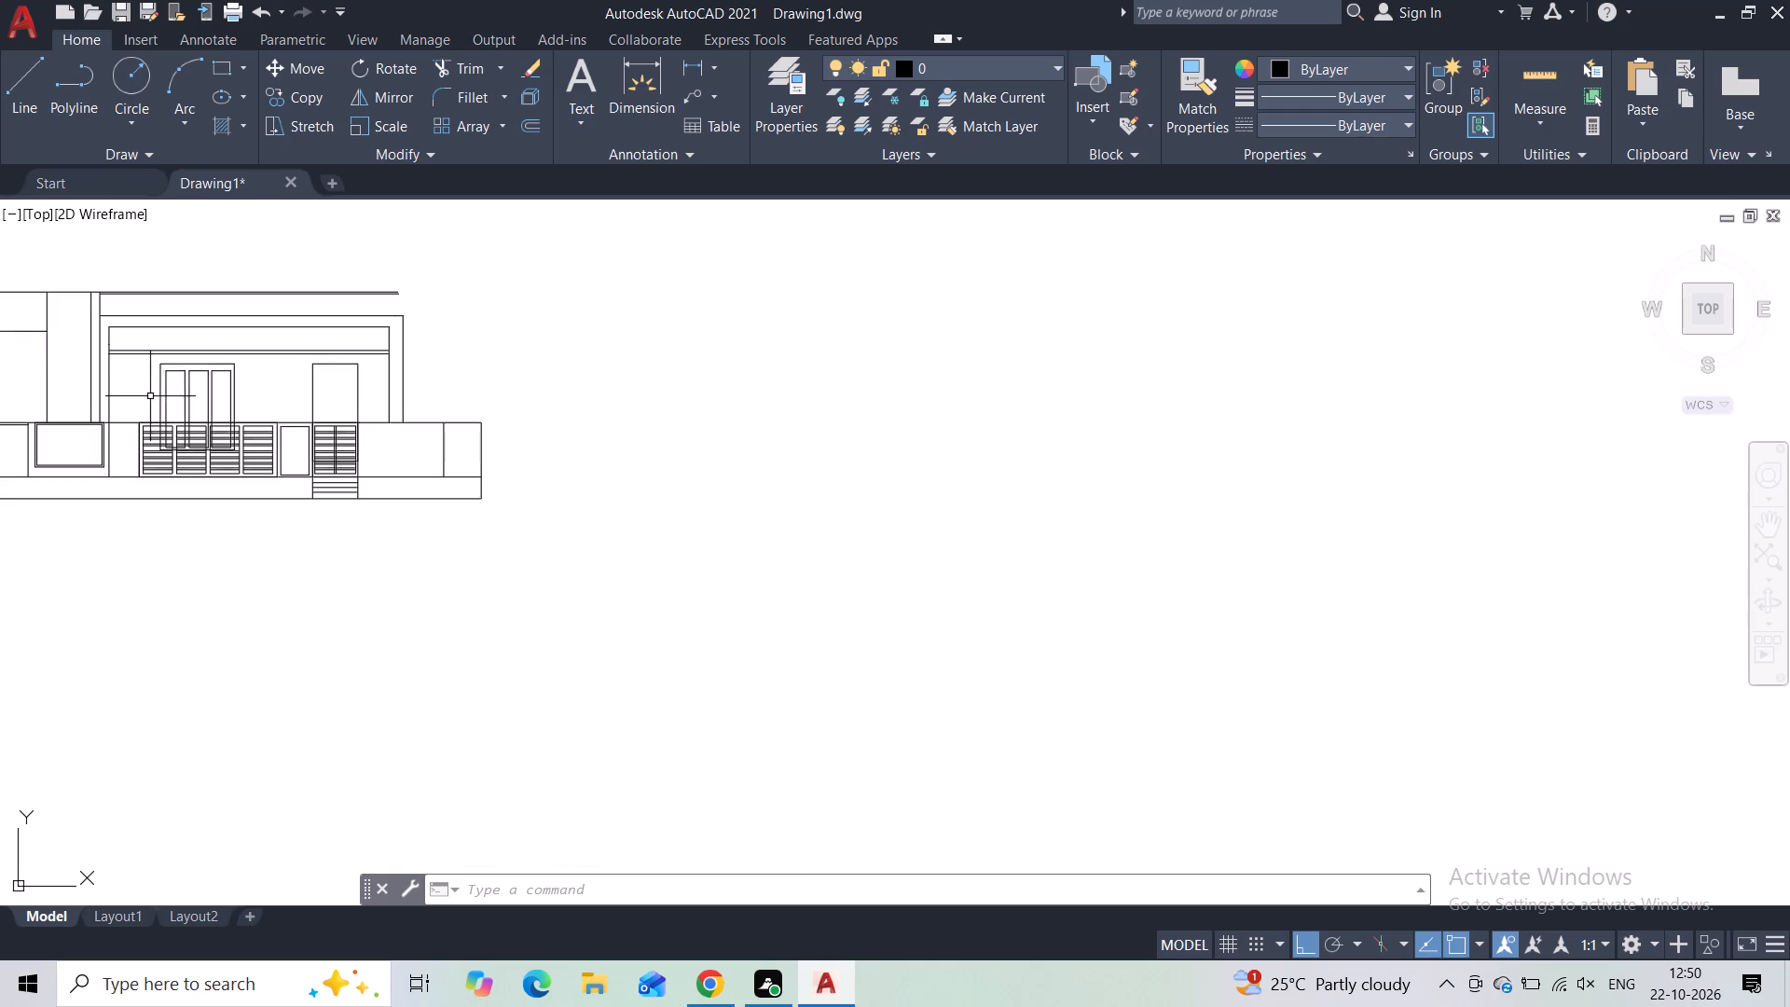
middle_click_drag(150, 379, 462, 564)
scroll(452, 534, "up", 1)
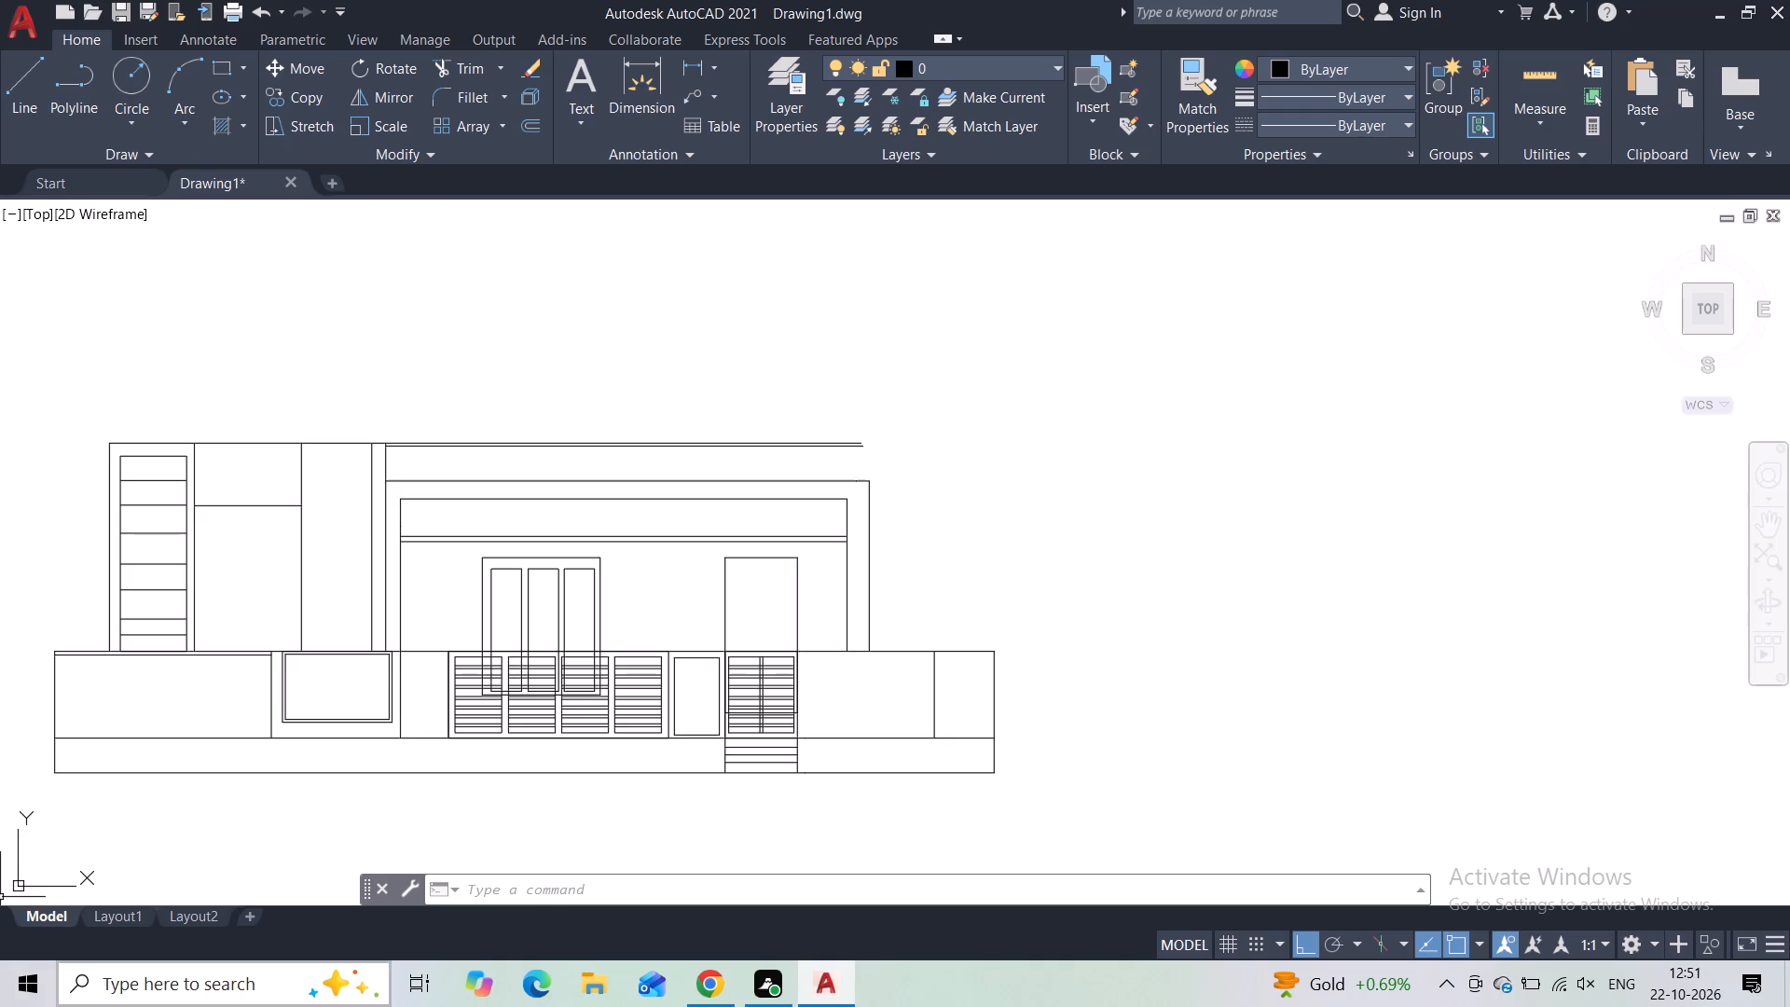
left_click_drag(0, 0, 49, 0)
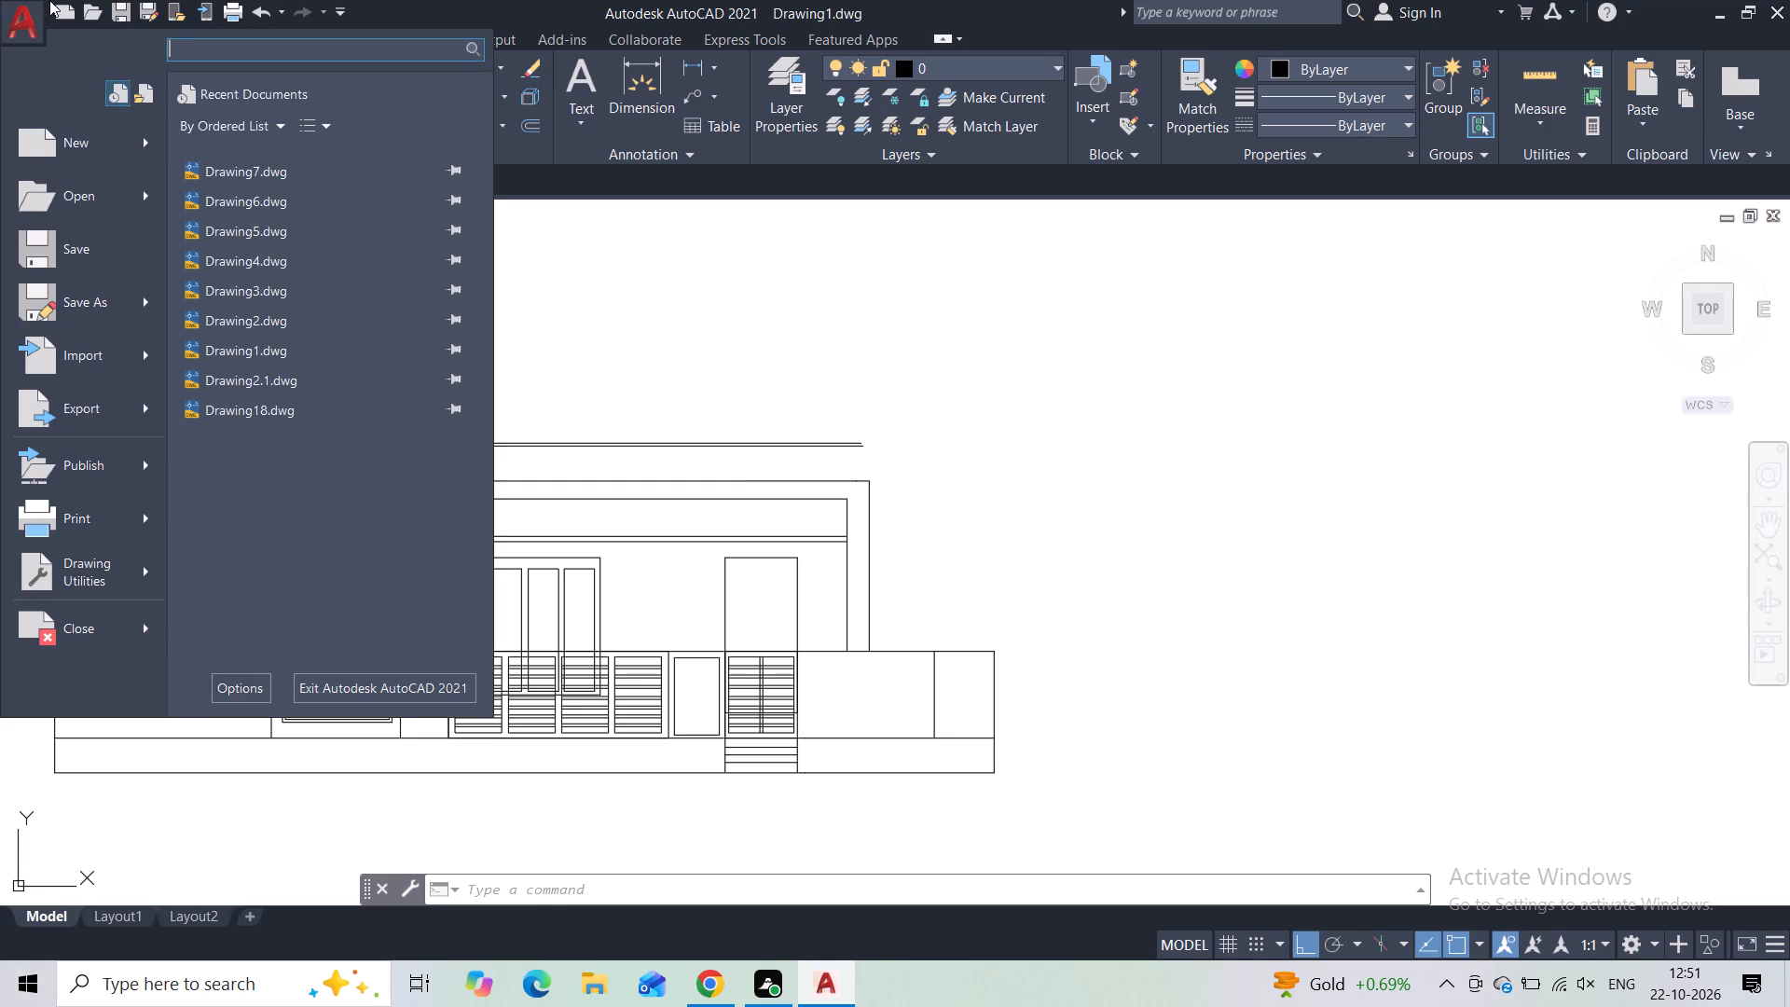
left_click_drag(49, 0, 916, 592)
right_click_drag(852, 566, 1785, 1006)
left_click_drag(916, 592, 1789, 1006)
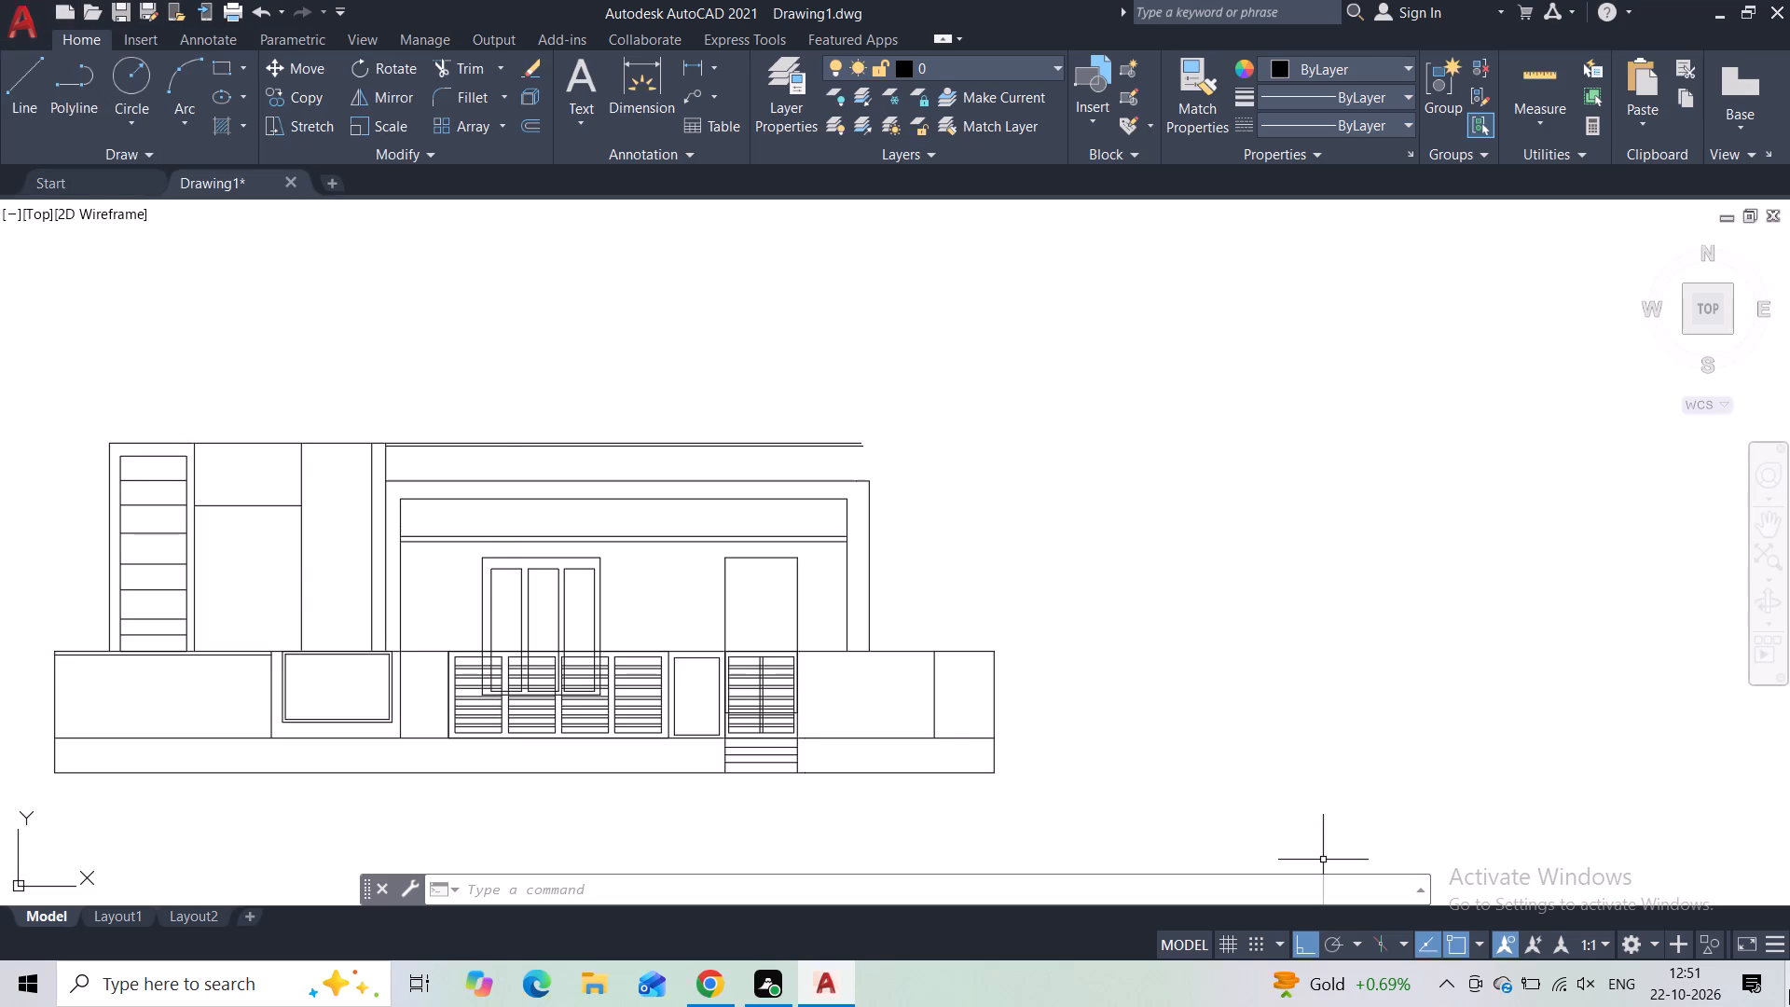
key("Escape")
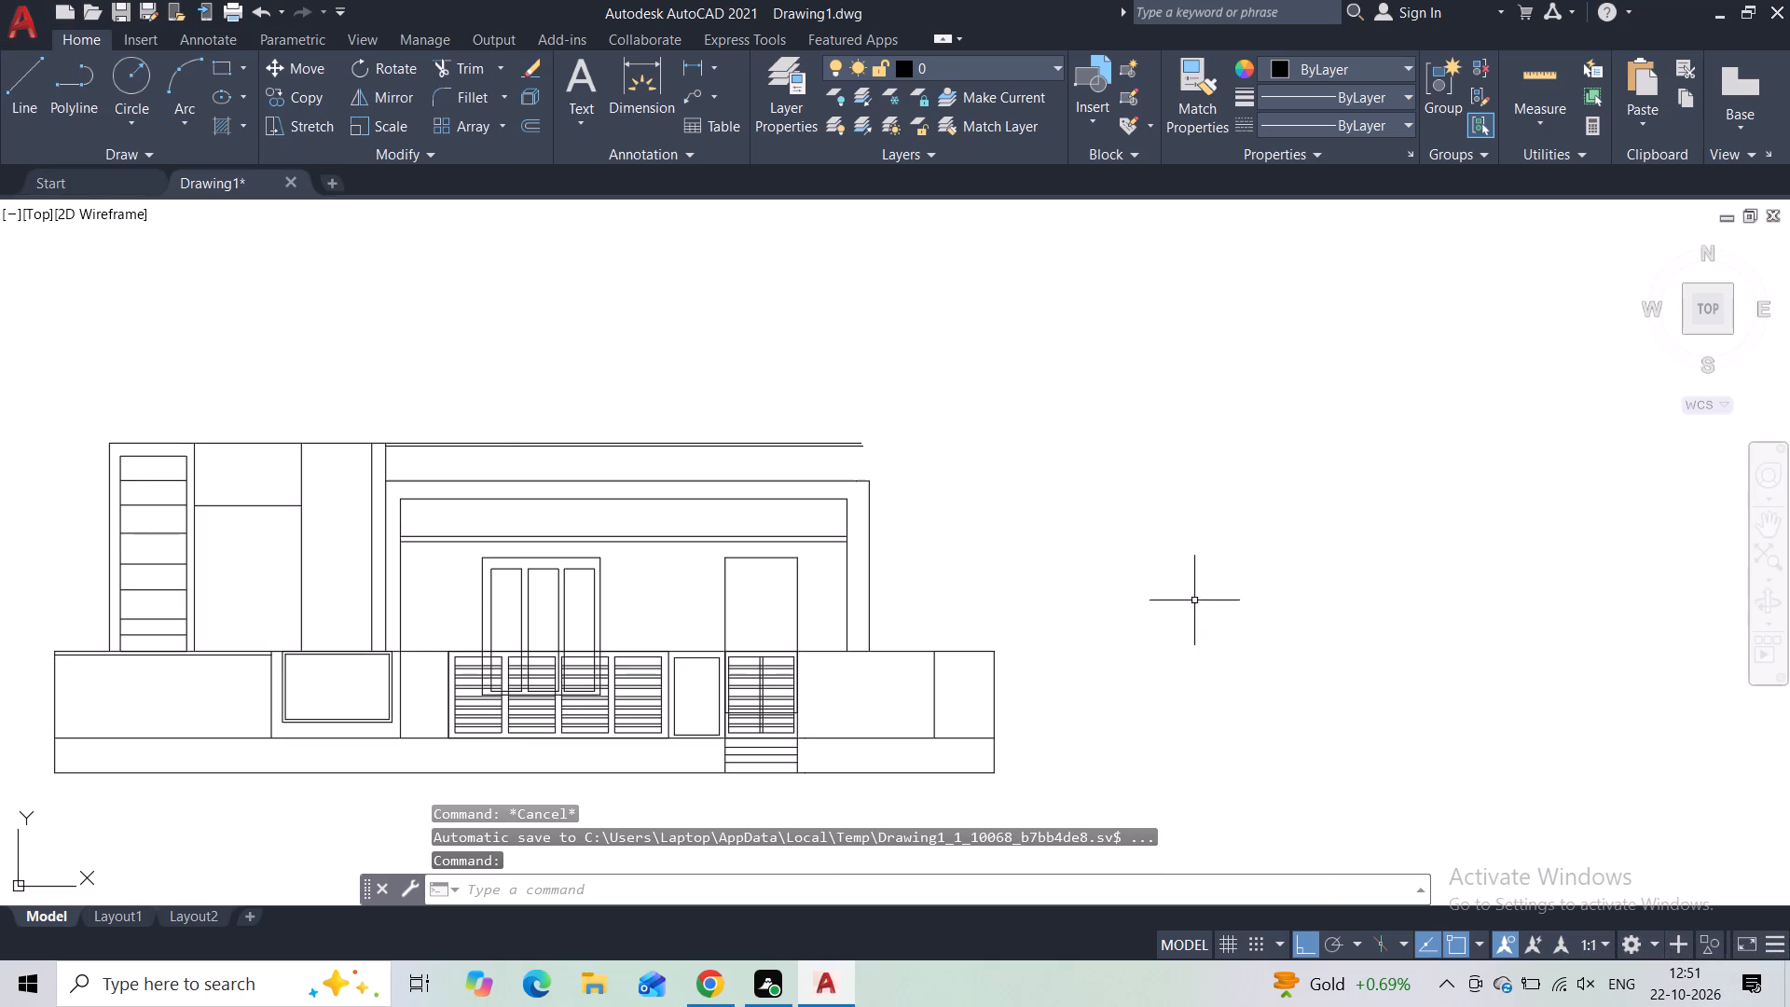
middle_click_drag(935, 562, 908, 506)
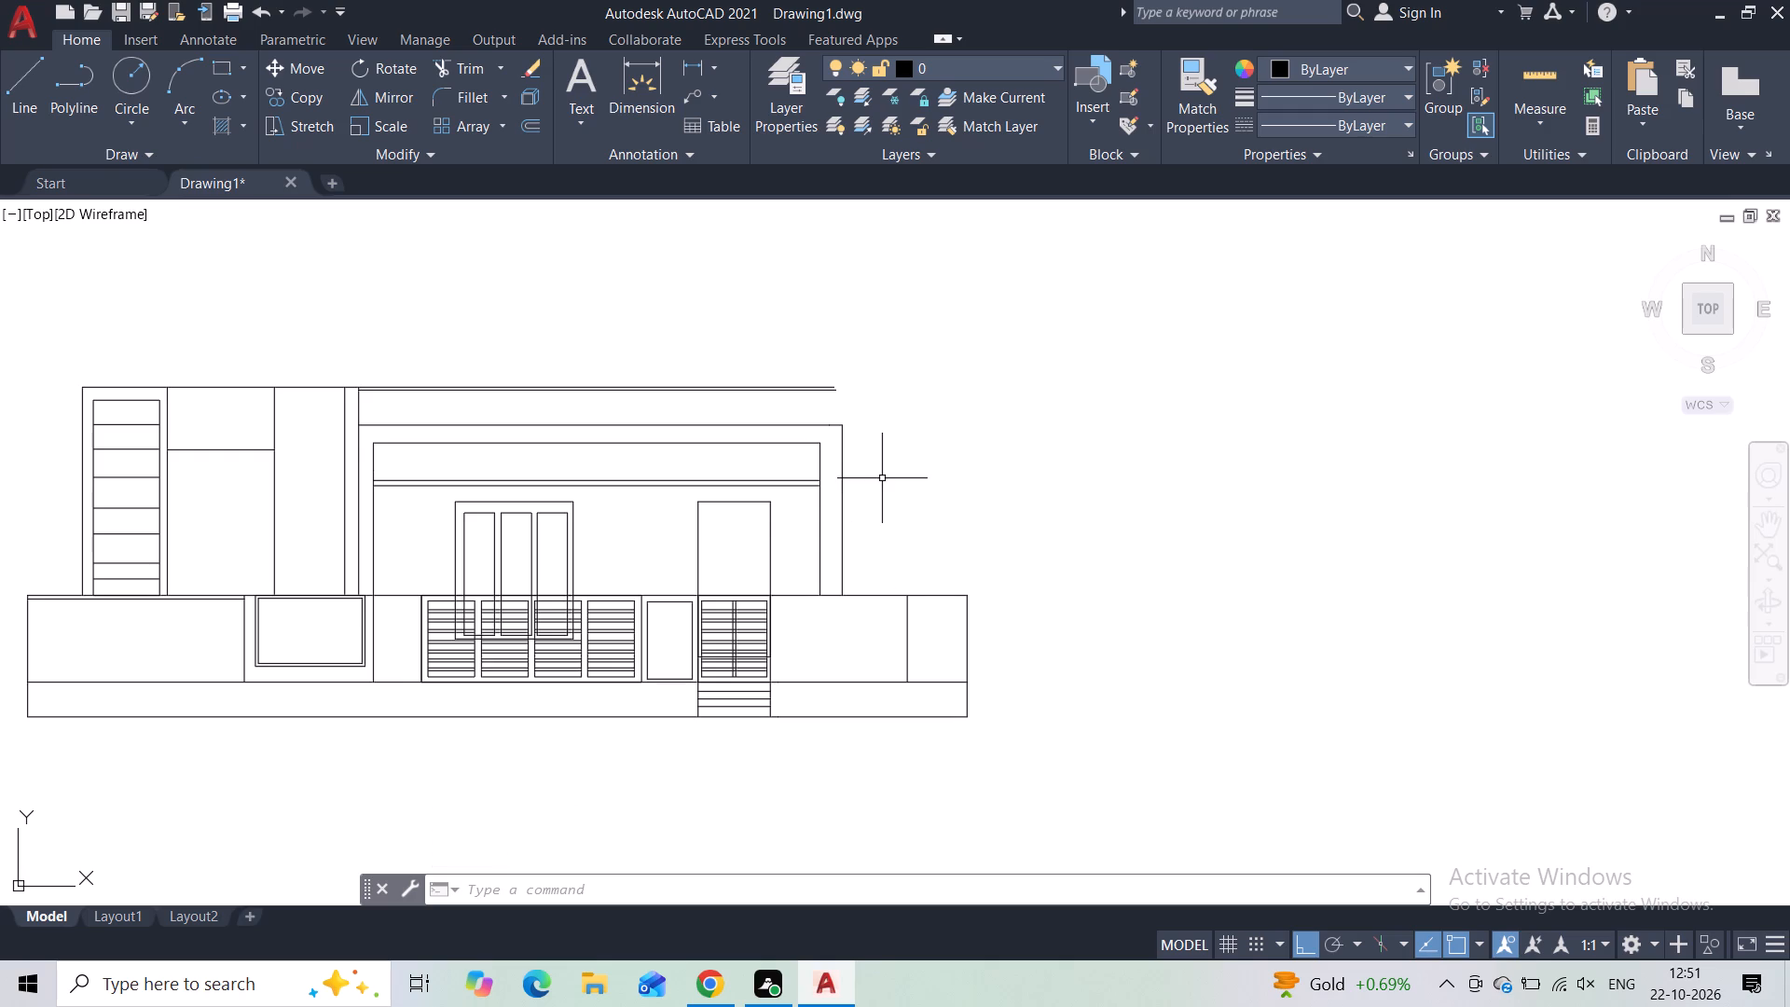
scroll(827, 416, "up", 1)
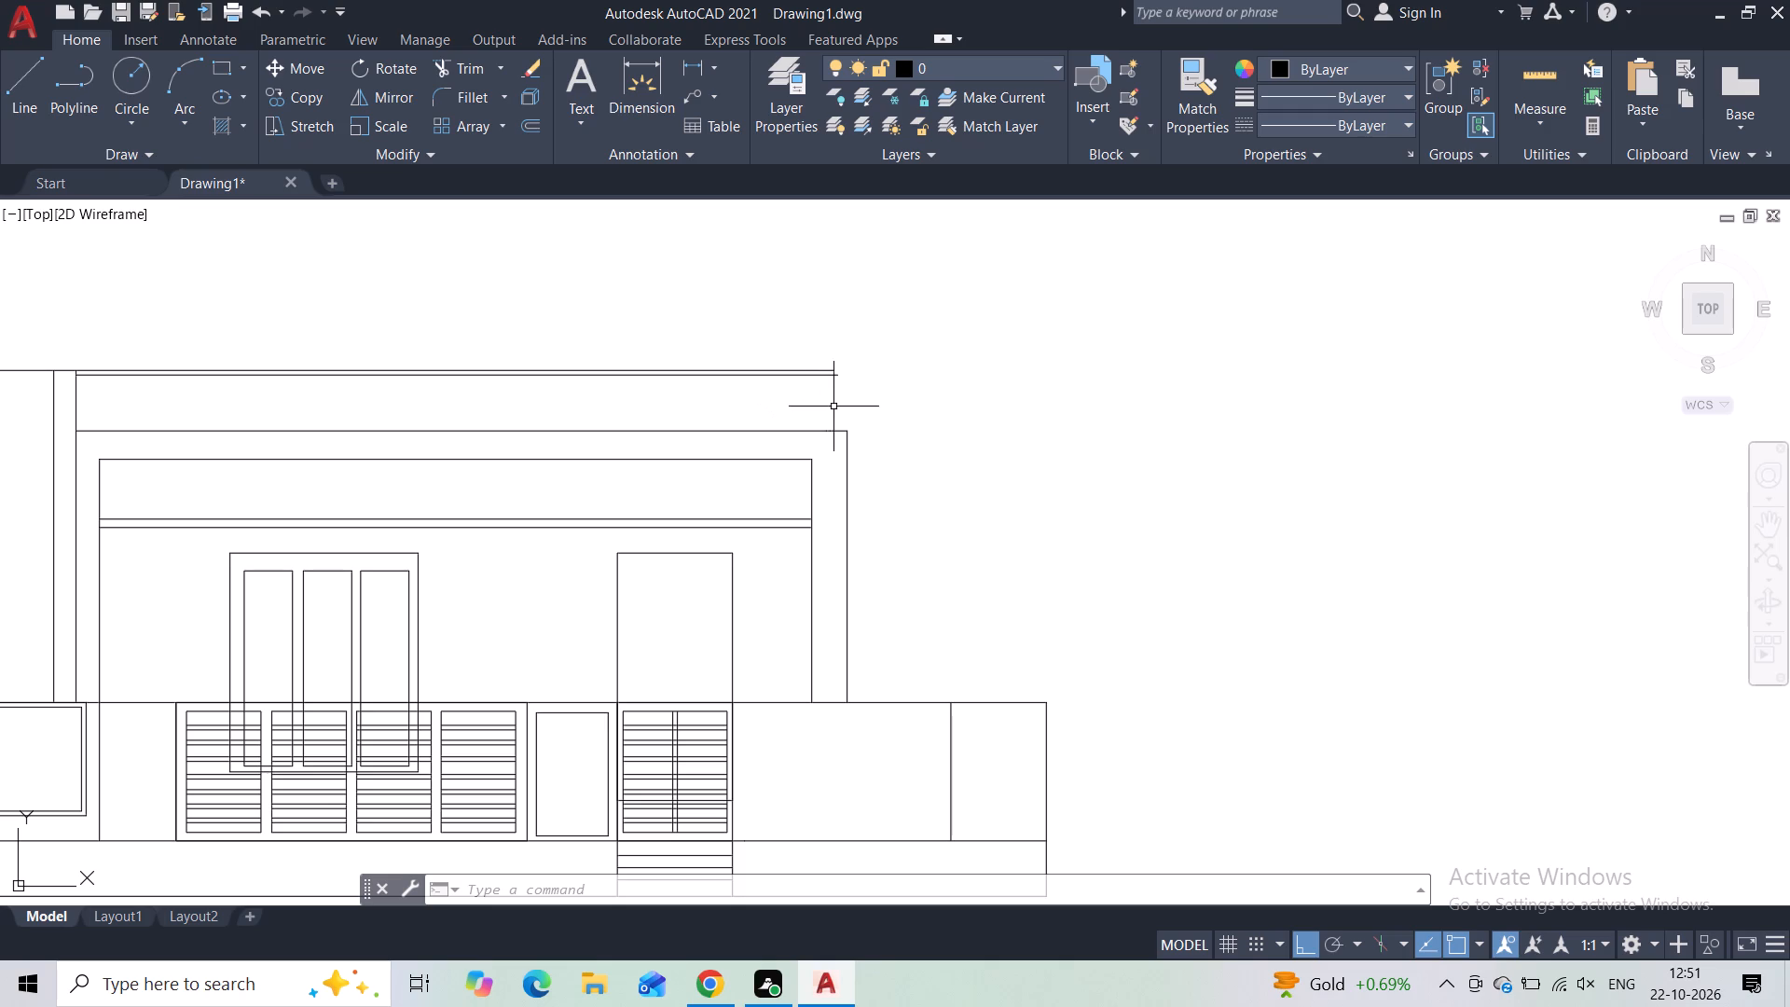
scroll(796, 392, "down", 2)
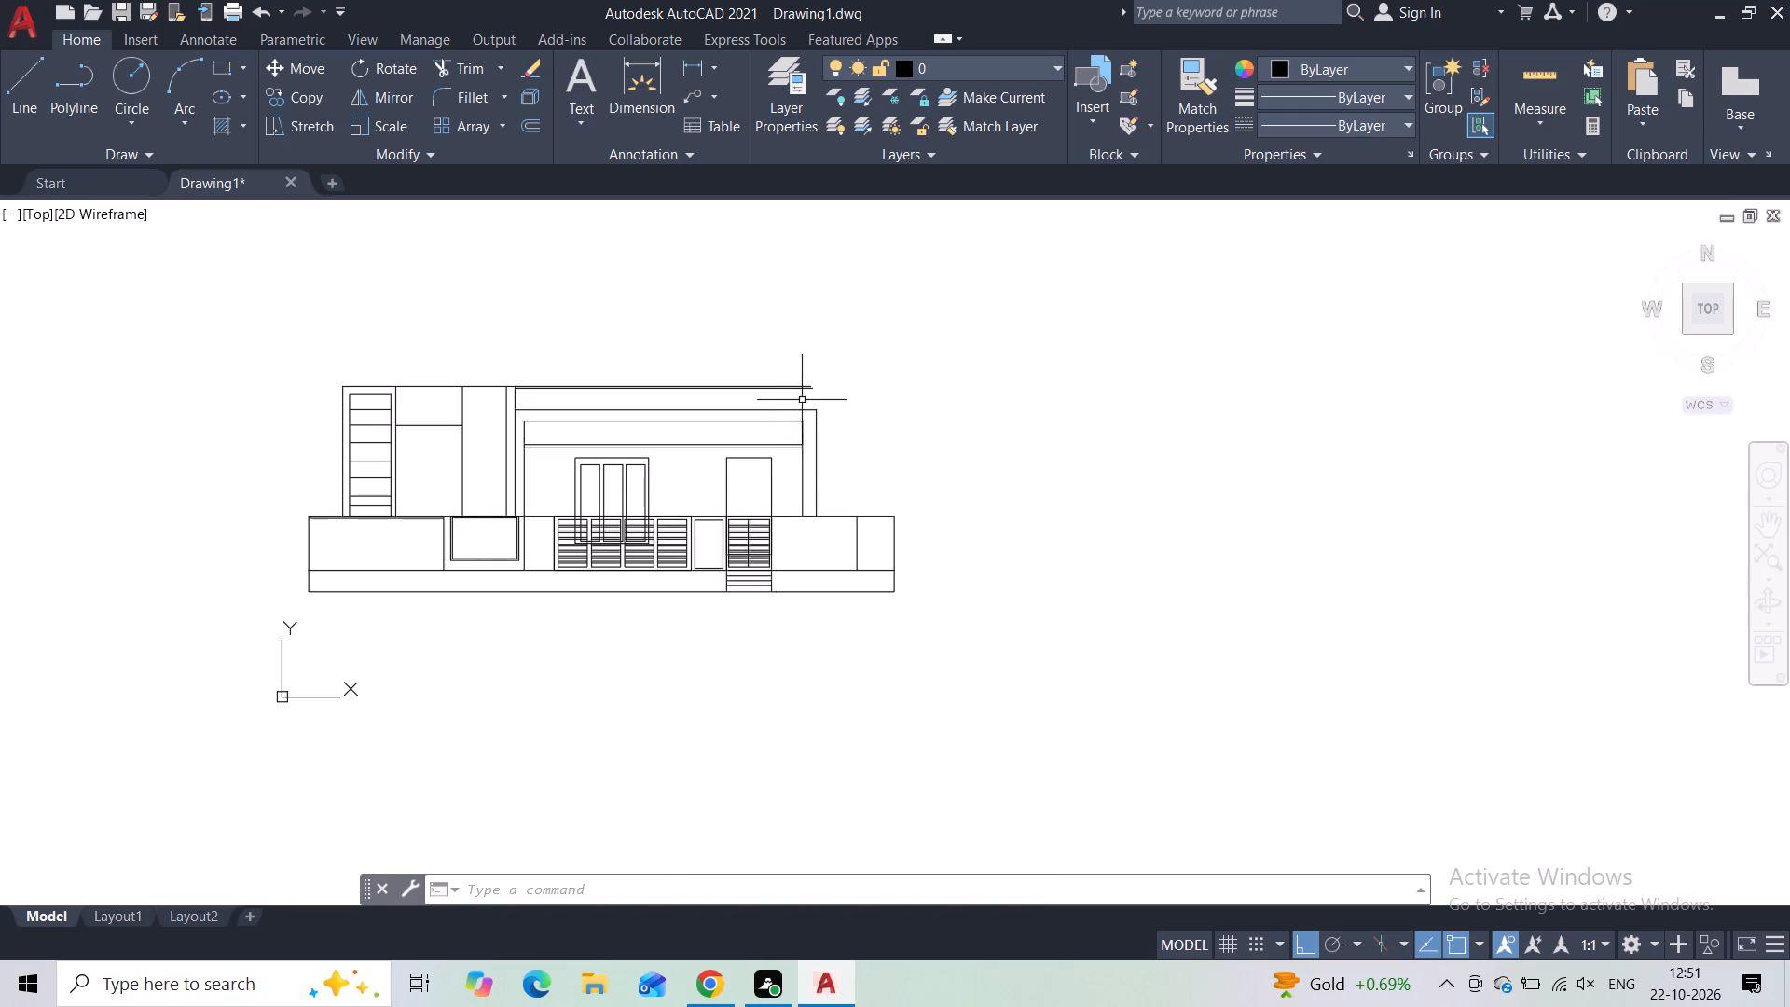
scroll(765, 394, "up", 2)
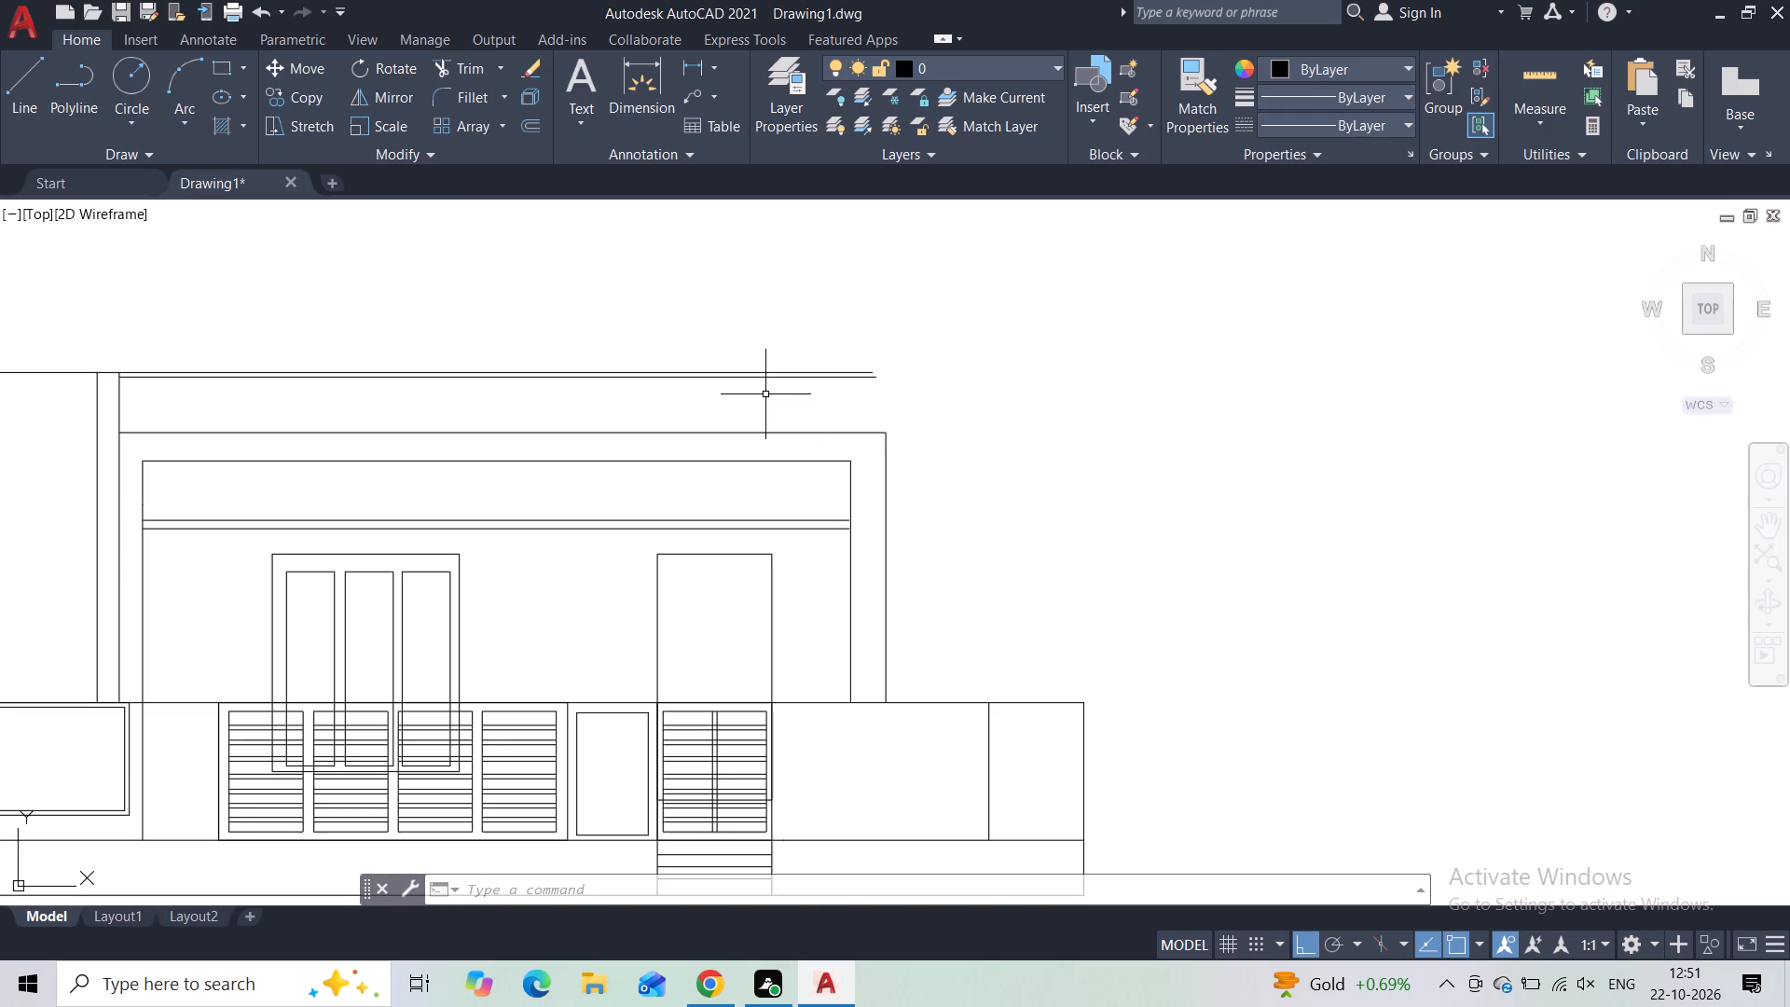
Shift the outer upper outline's long horizontal line down by about 3 7/8".
middle_click_drag(505, 431, 685, 447)
scroll(685, 447, "up", 2)
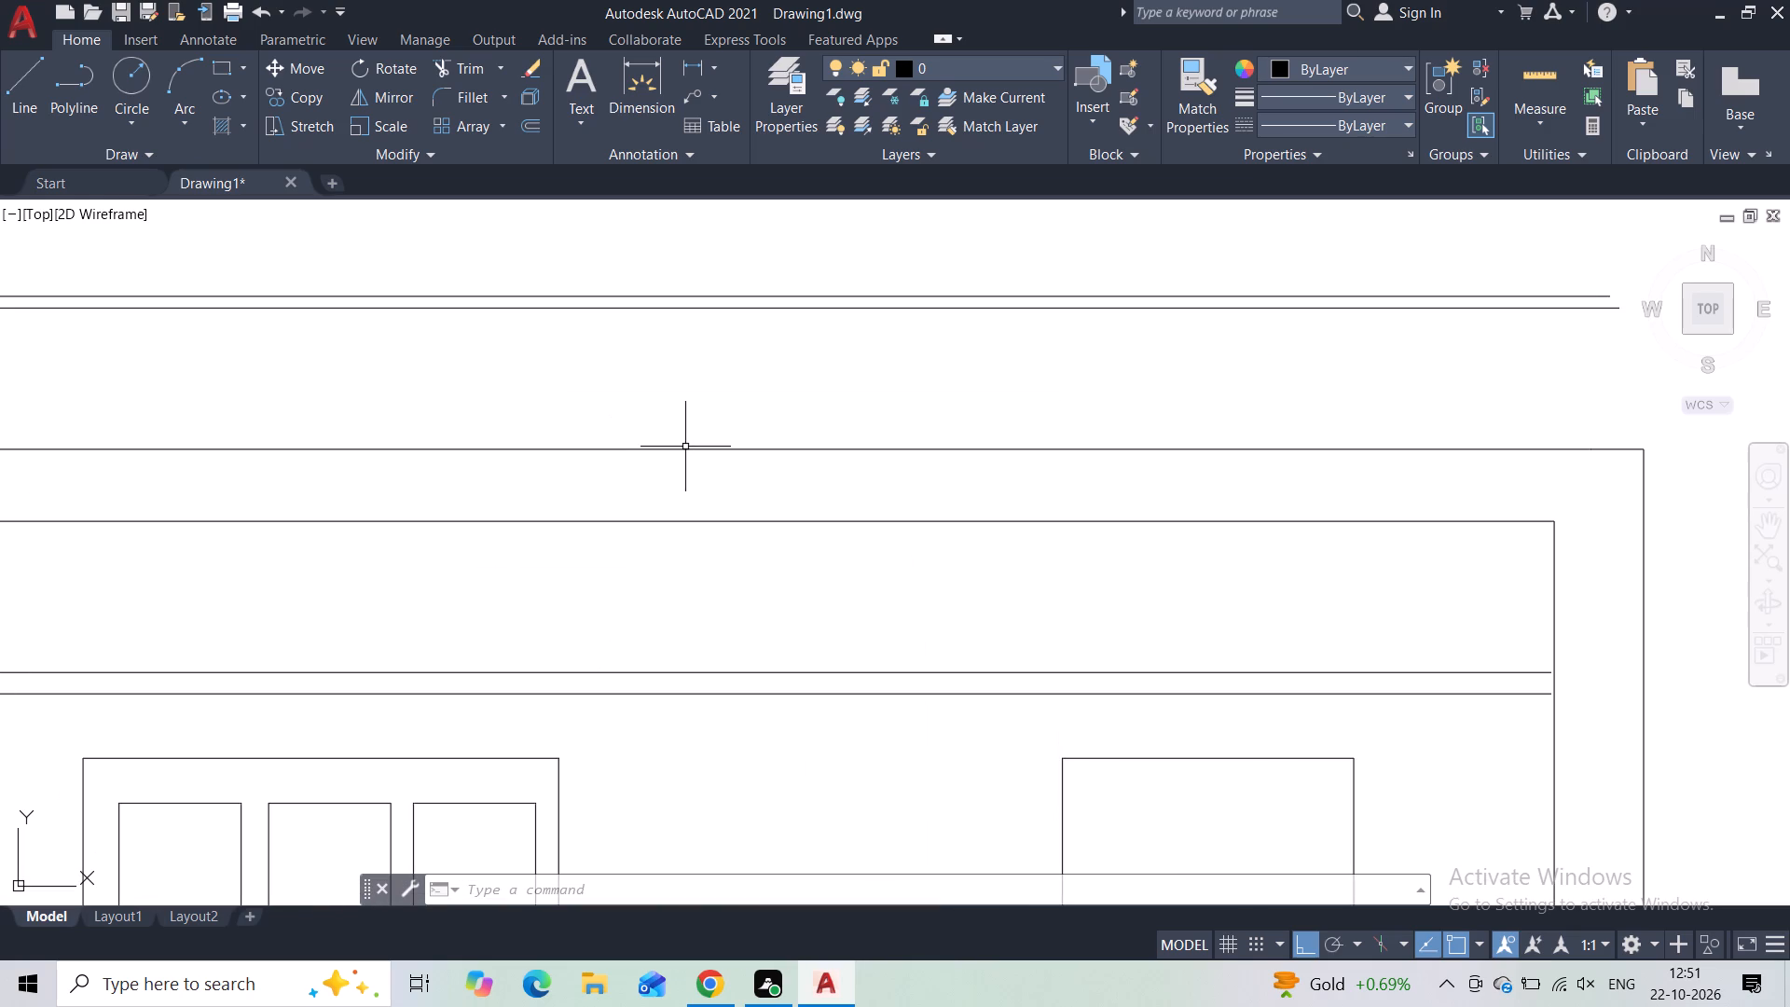
left_click(686, 447)
left_click(646, 453)
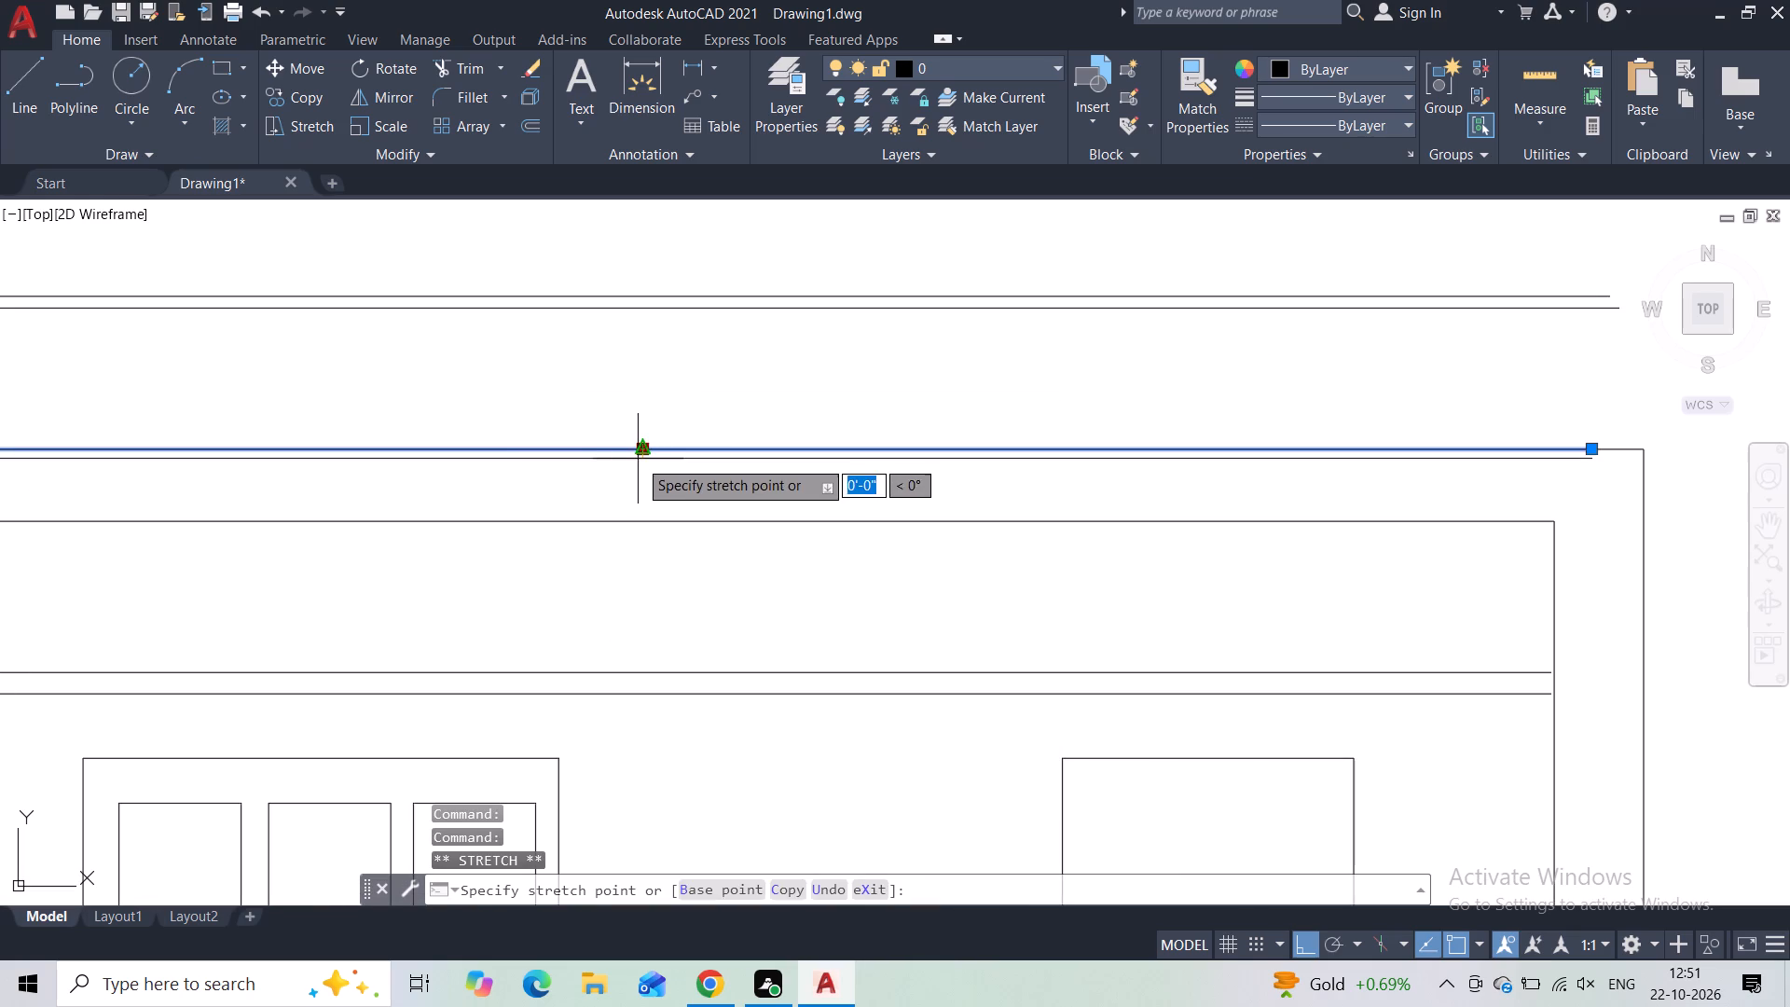
left_click(638, 459)
left_click(641, 447)
left_click(642, 472)
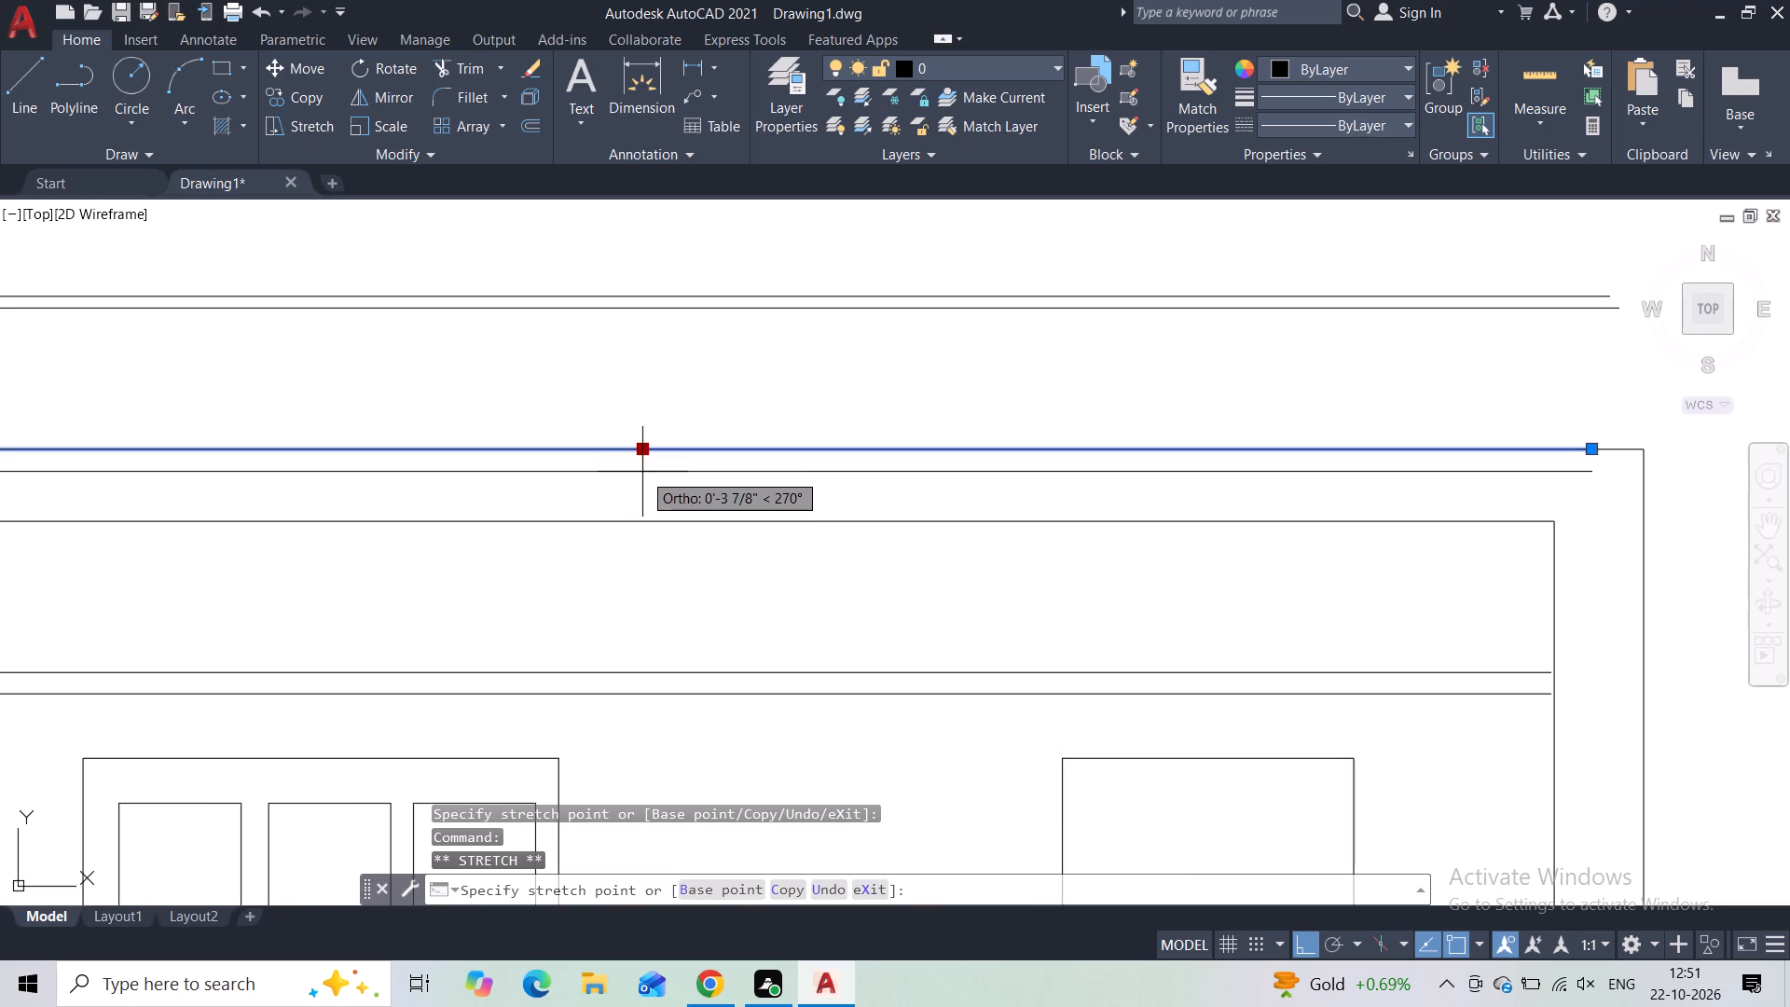
middle_click_drag(997, 456, 522, 349)
key("Escape")
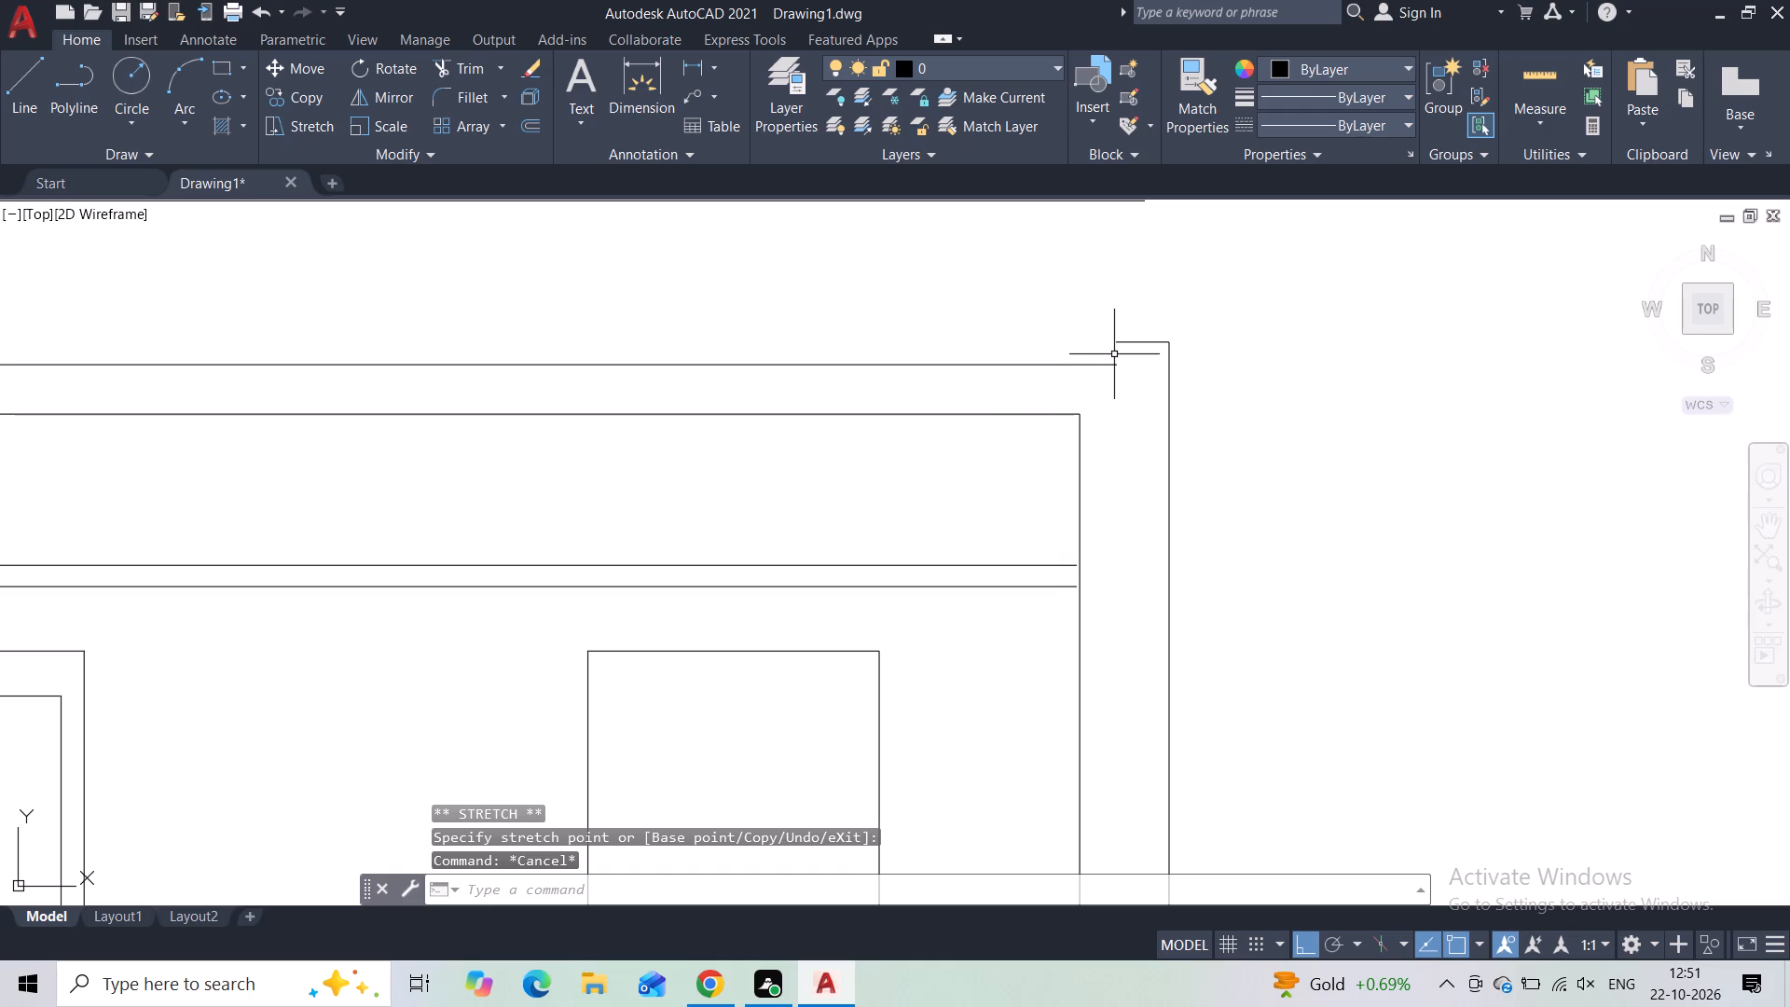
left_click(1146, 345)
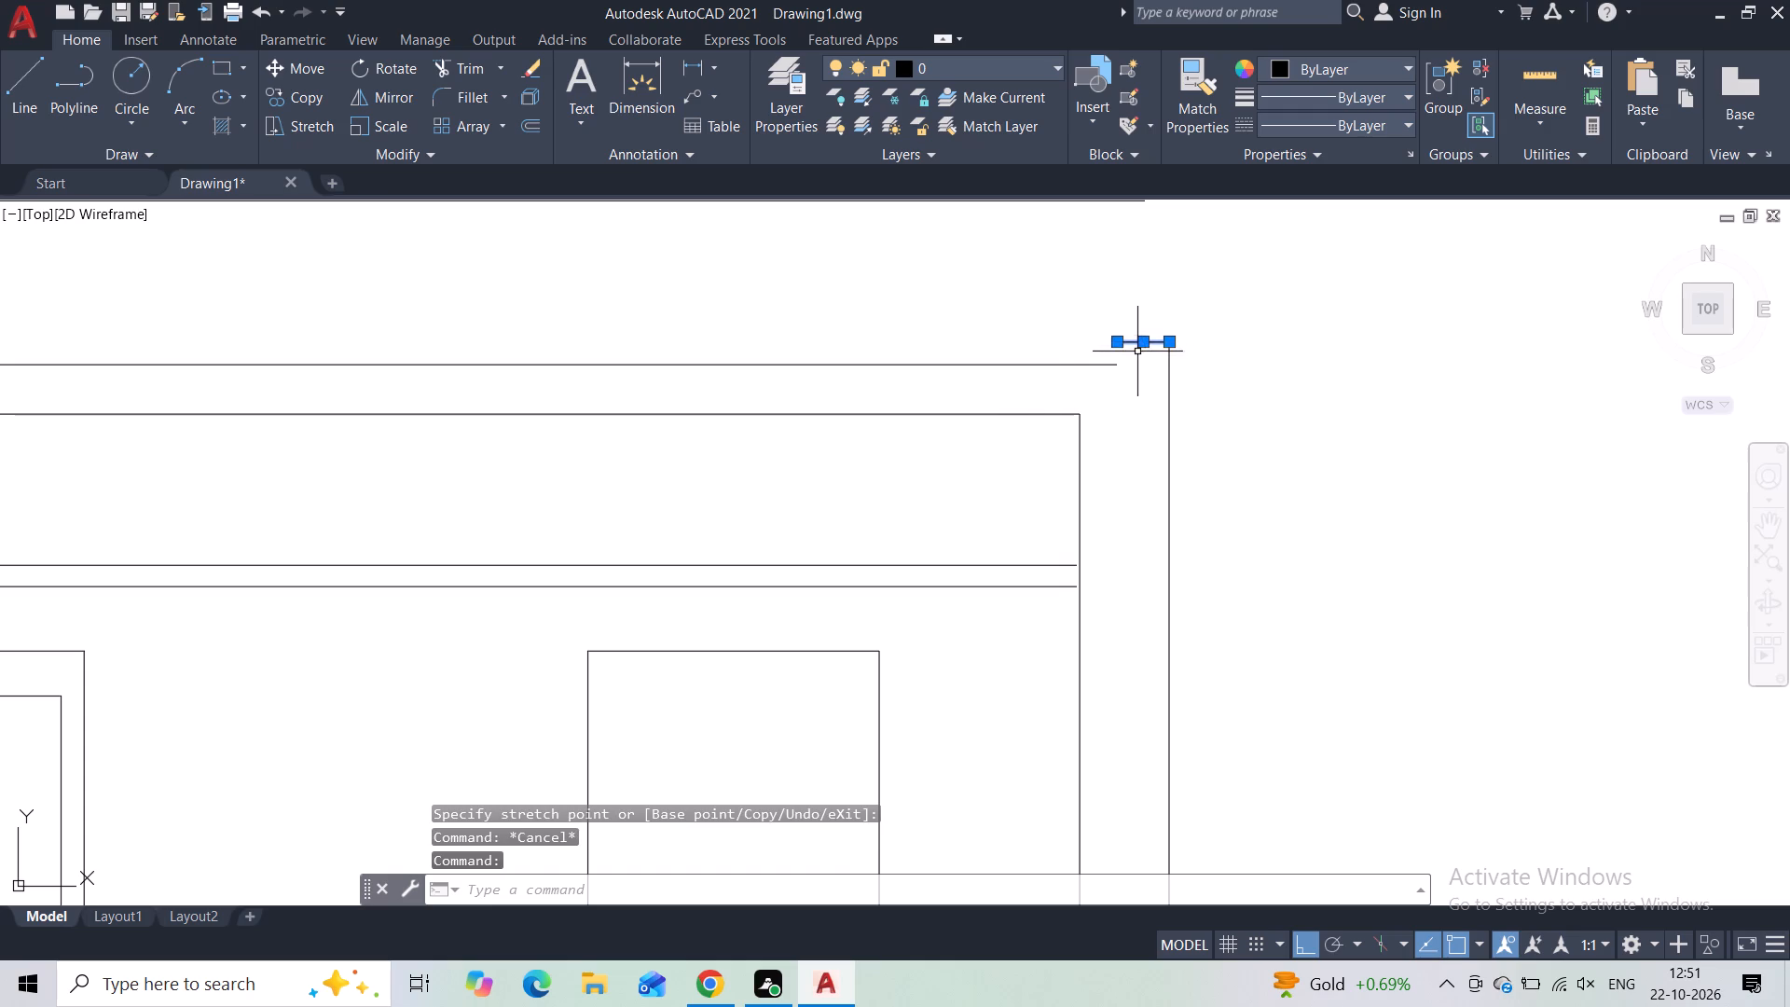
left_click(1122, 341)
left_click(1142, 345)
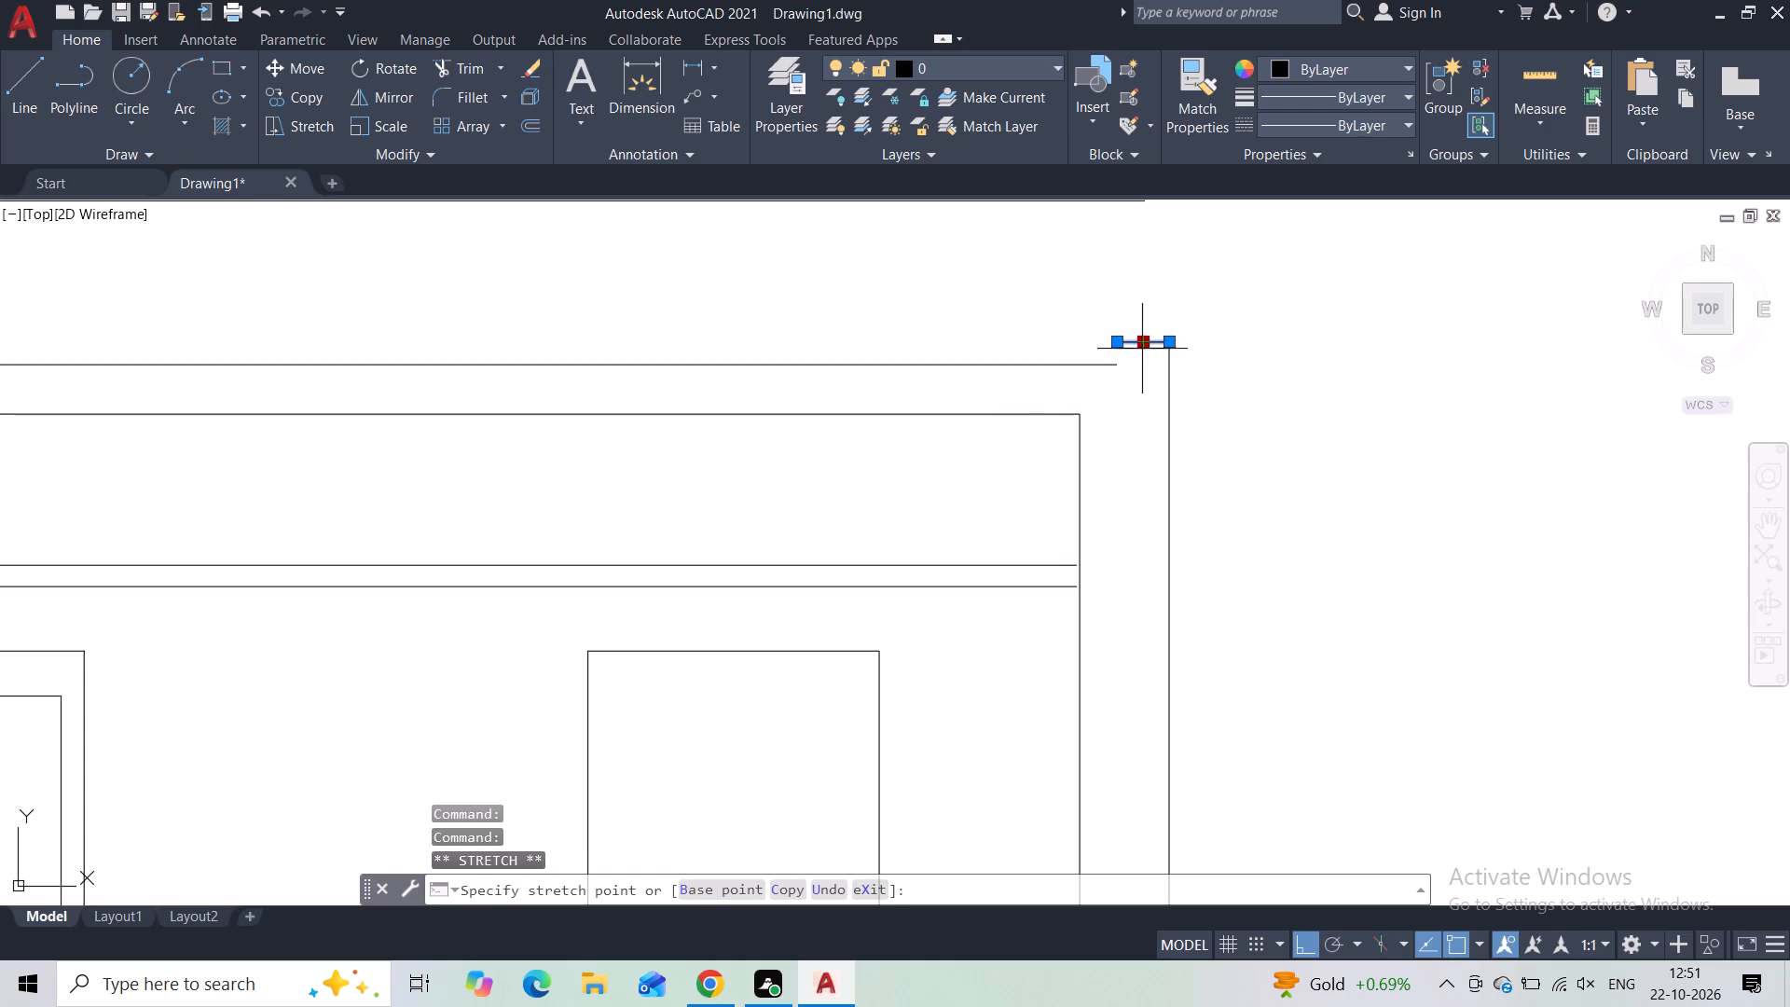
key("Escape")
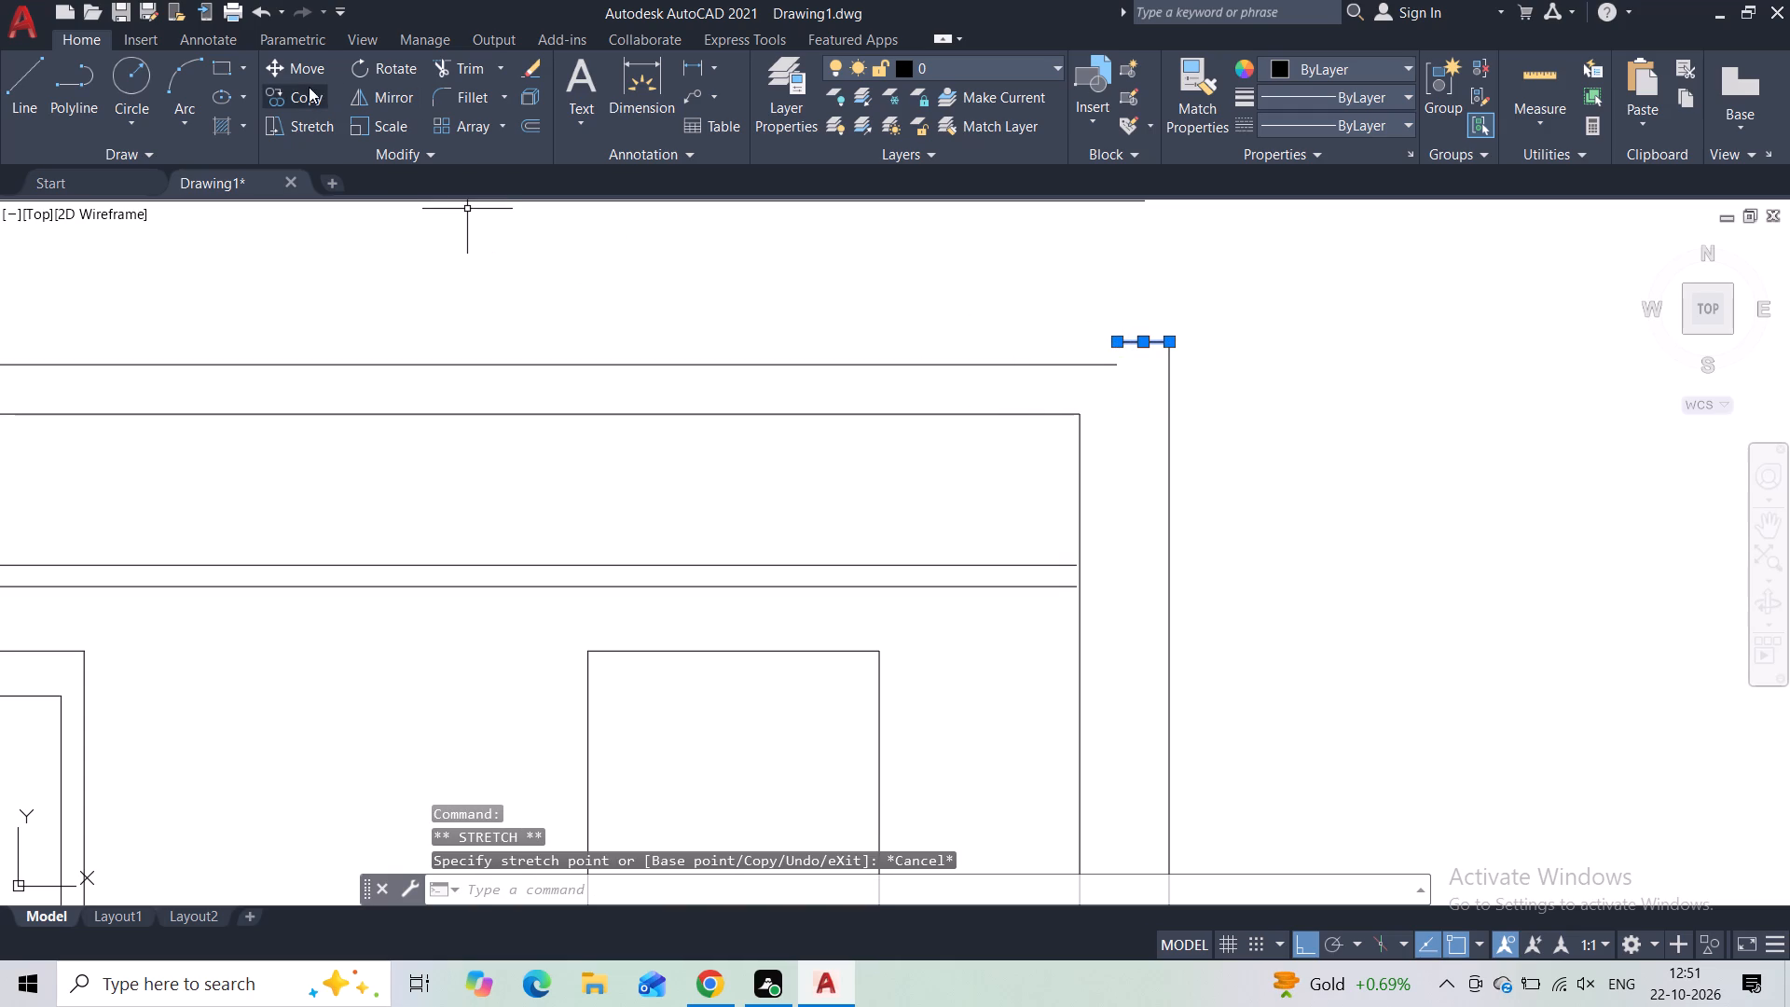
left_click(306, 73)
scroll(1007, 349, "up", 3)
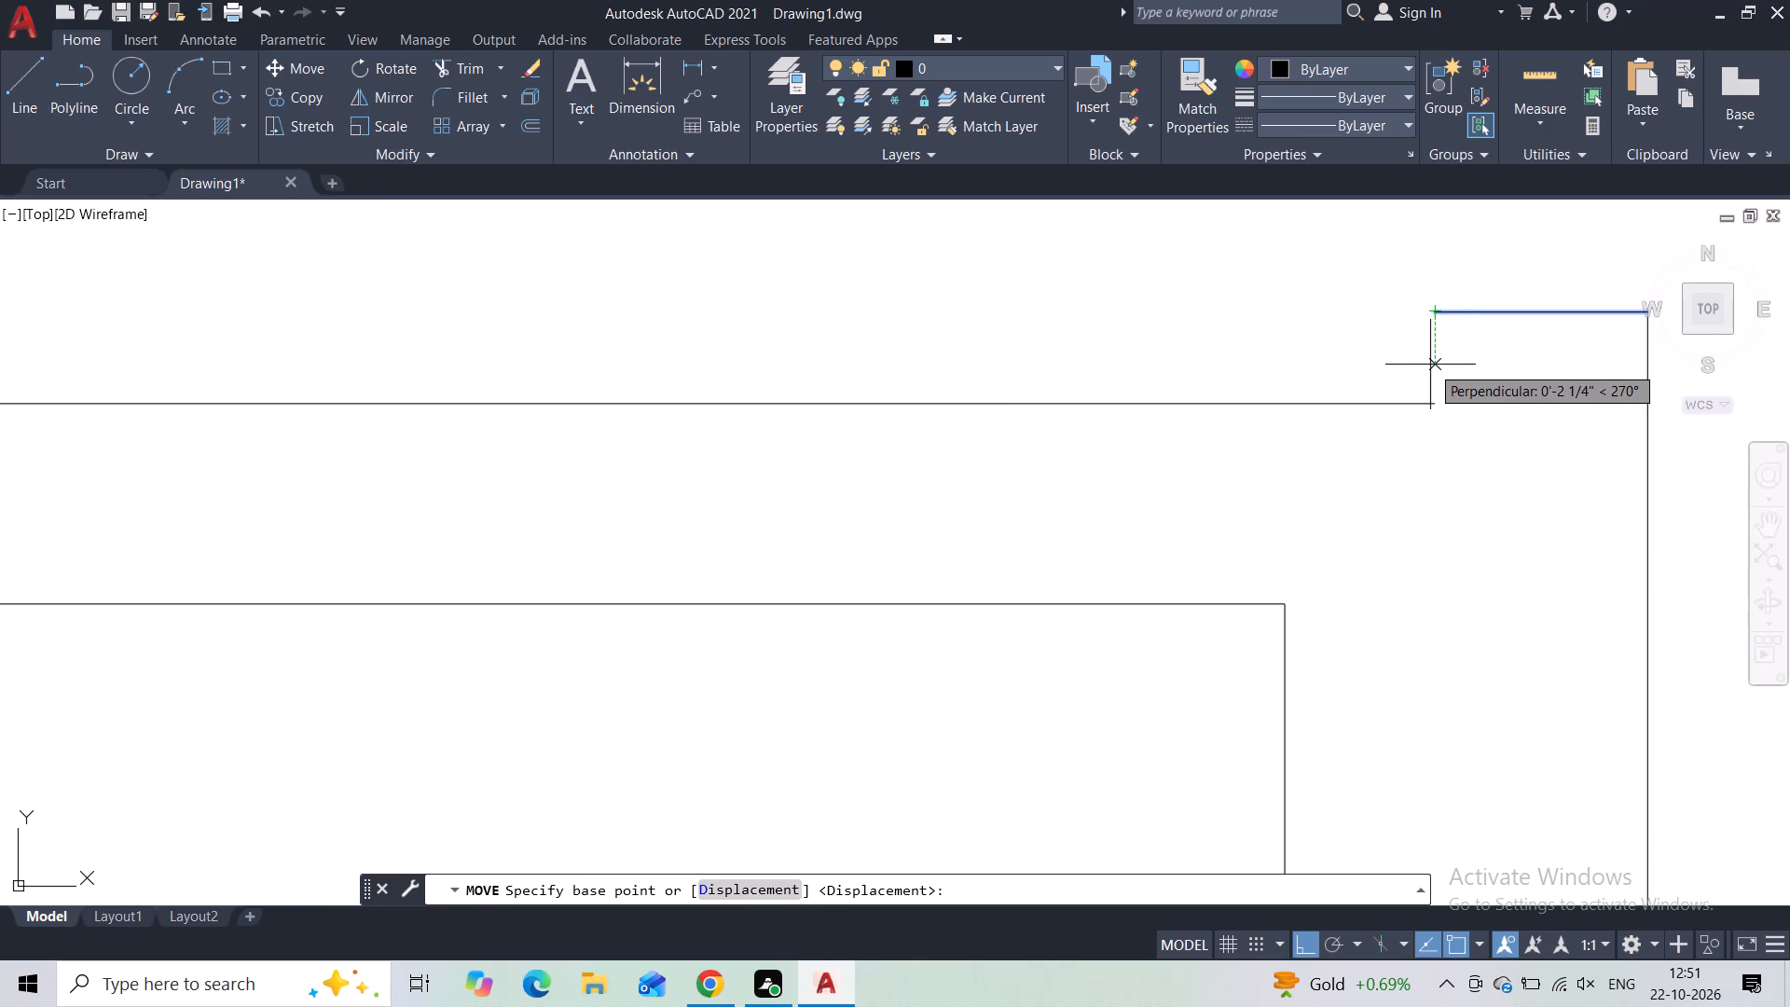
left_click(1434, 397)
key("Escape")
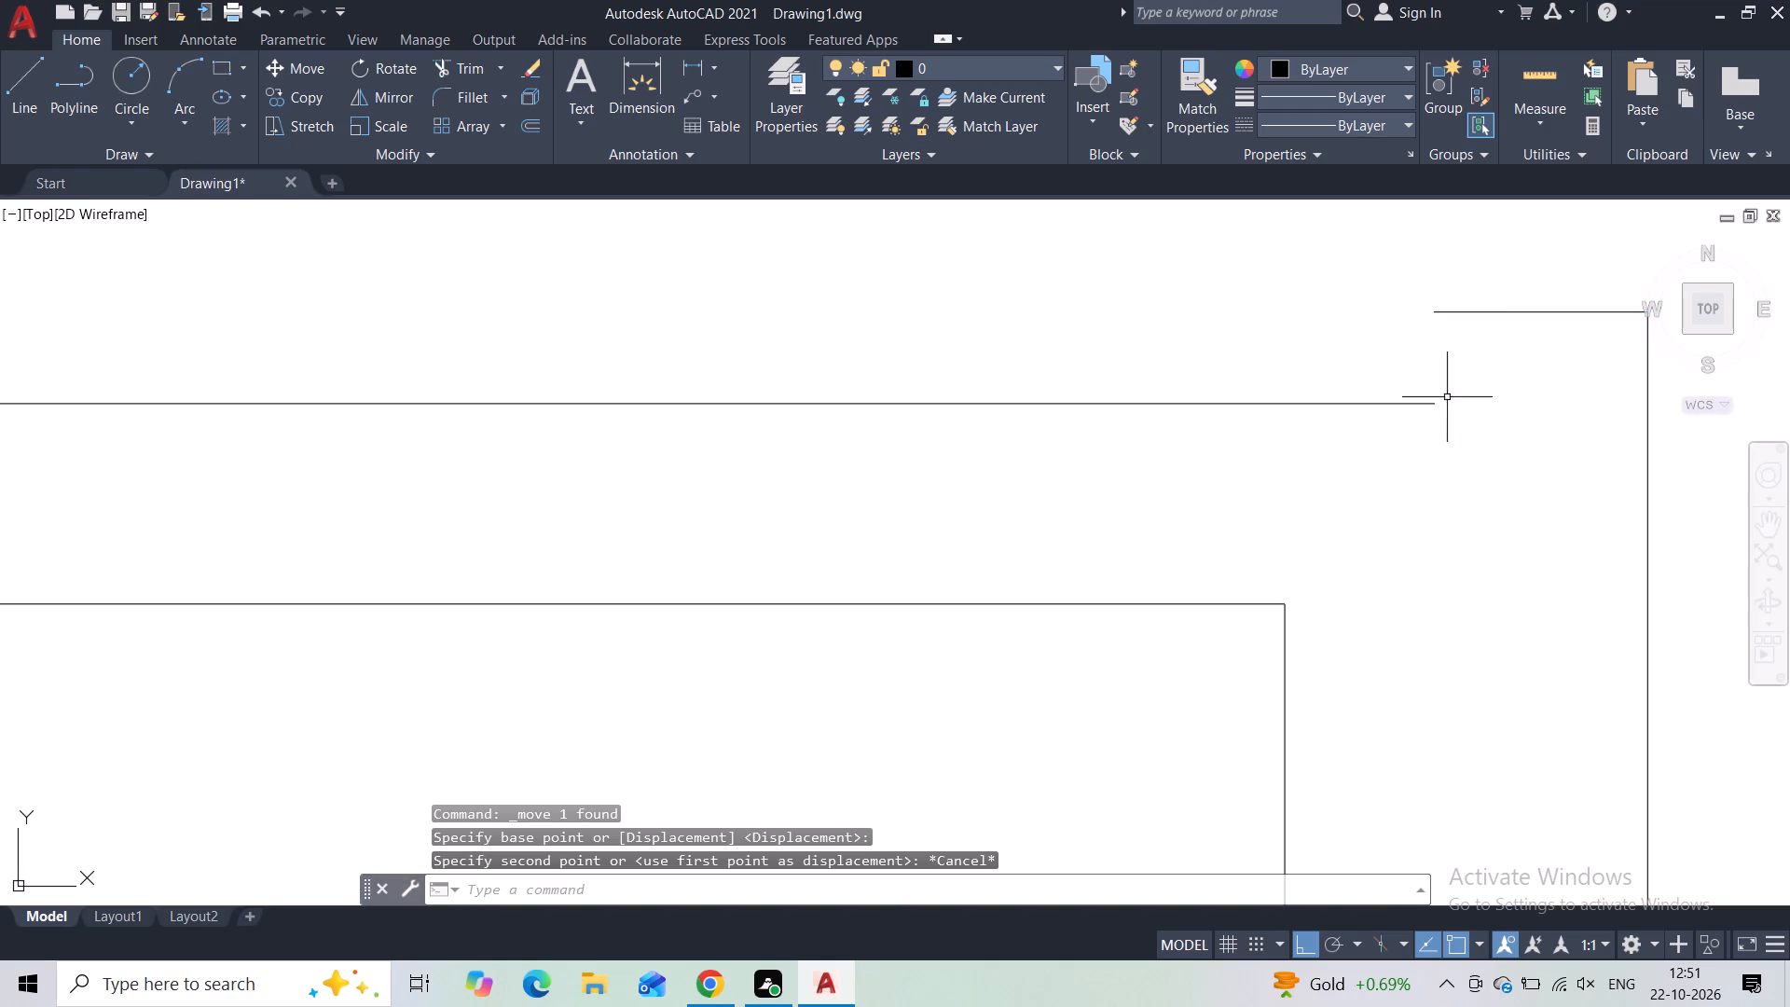
Move the short horizontal segment at the outer outline's corner down about 3 7/8" to join the end of the lowered line.
left_click(1483, 302)
left_click(1462, 339)
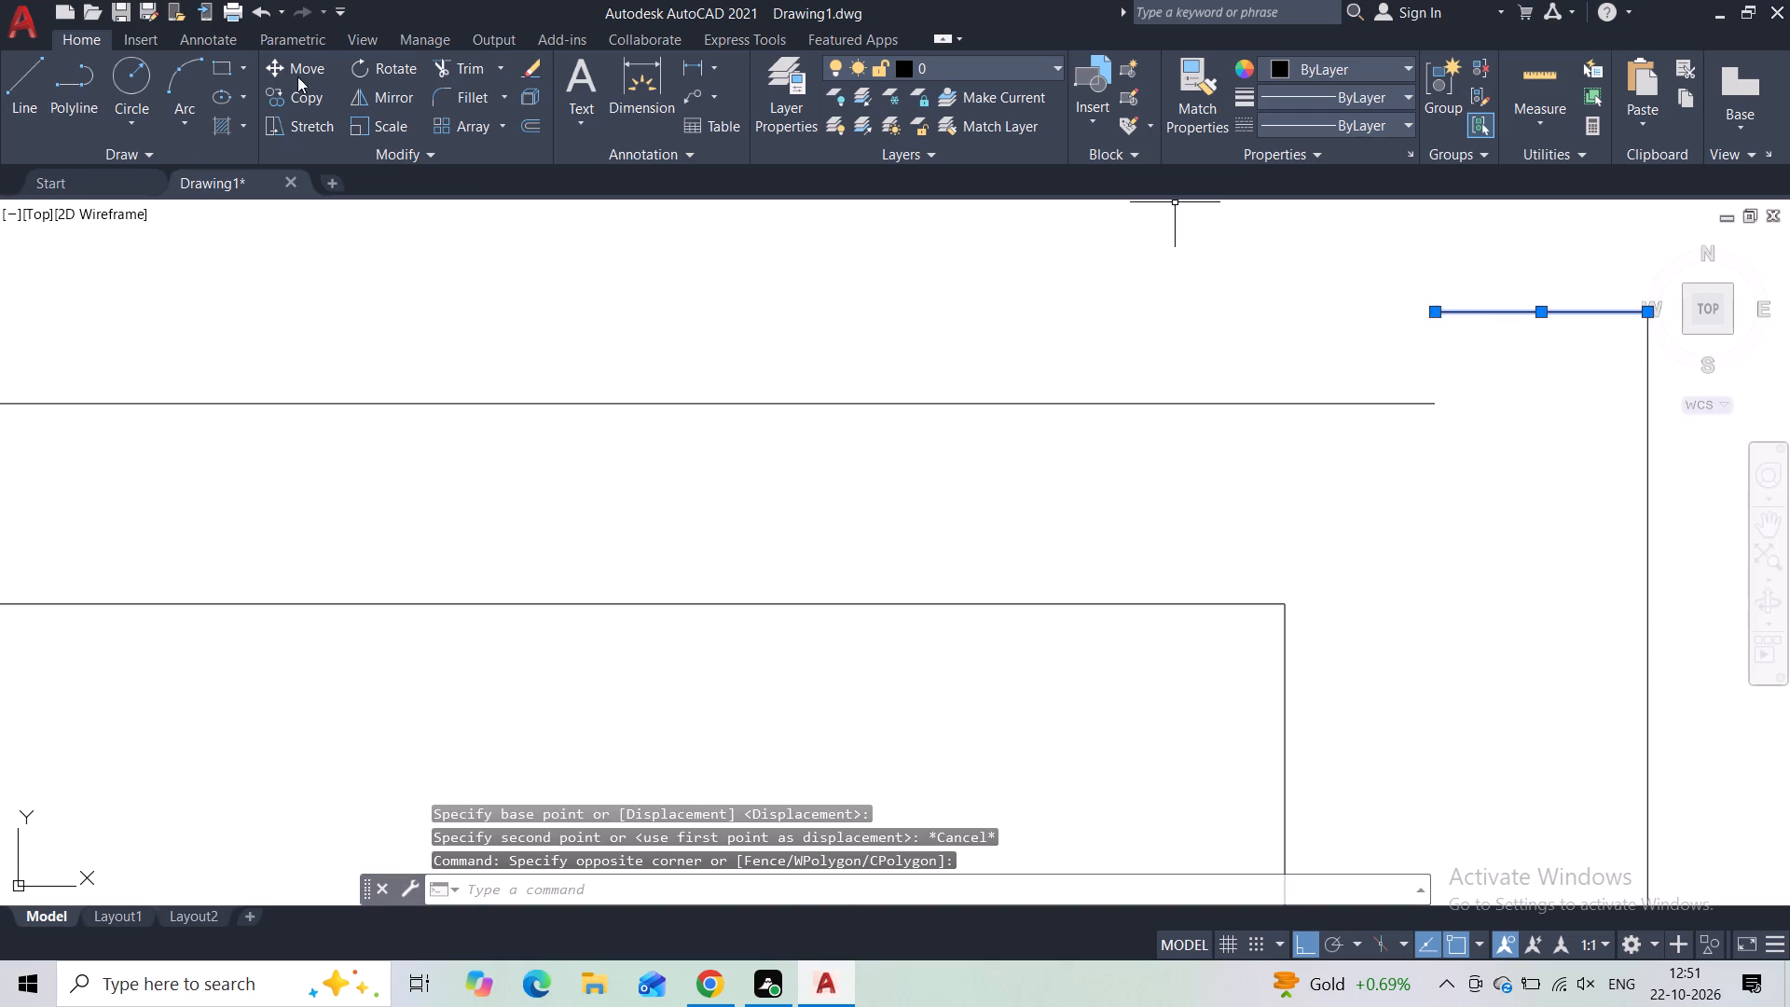
left_click(301, 69)
left_click(1440, 316)
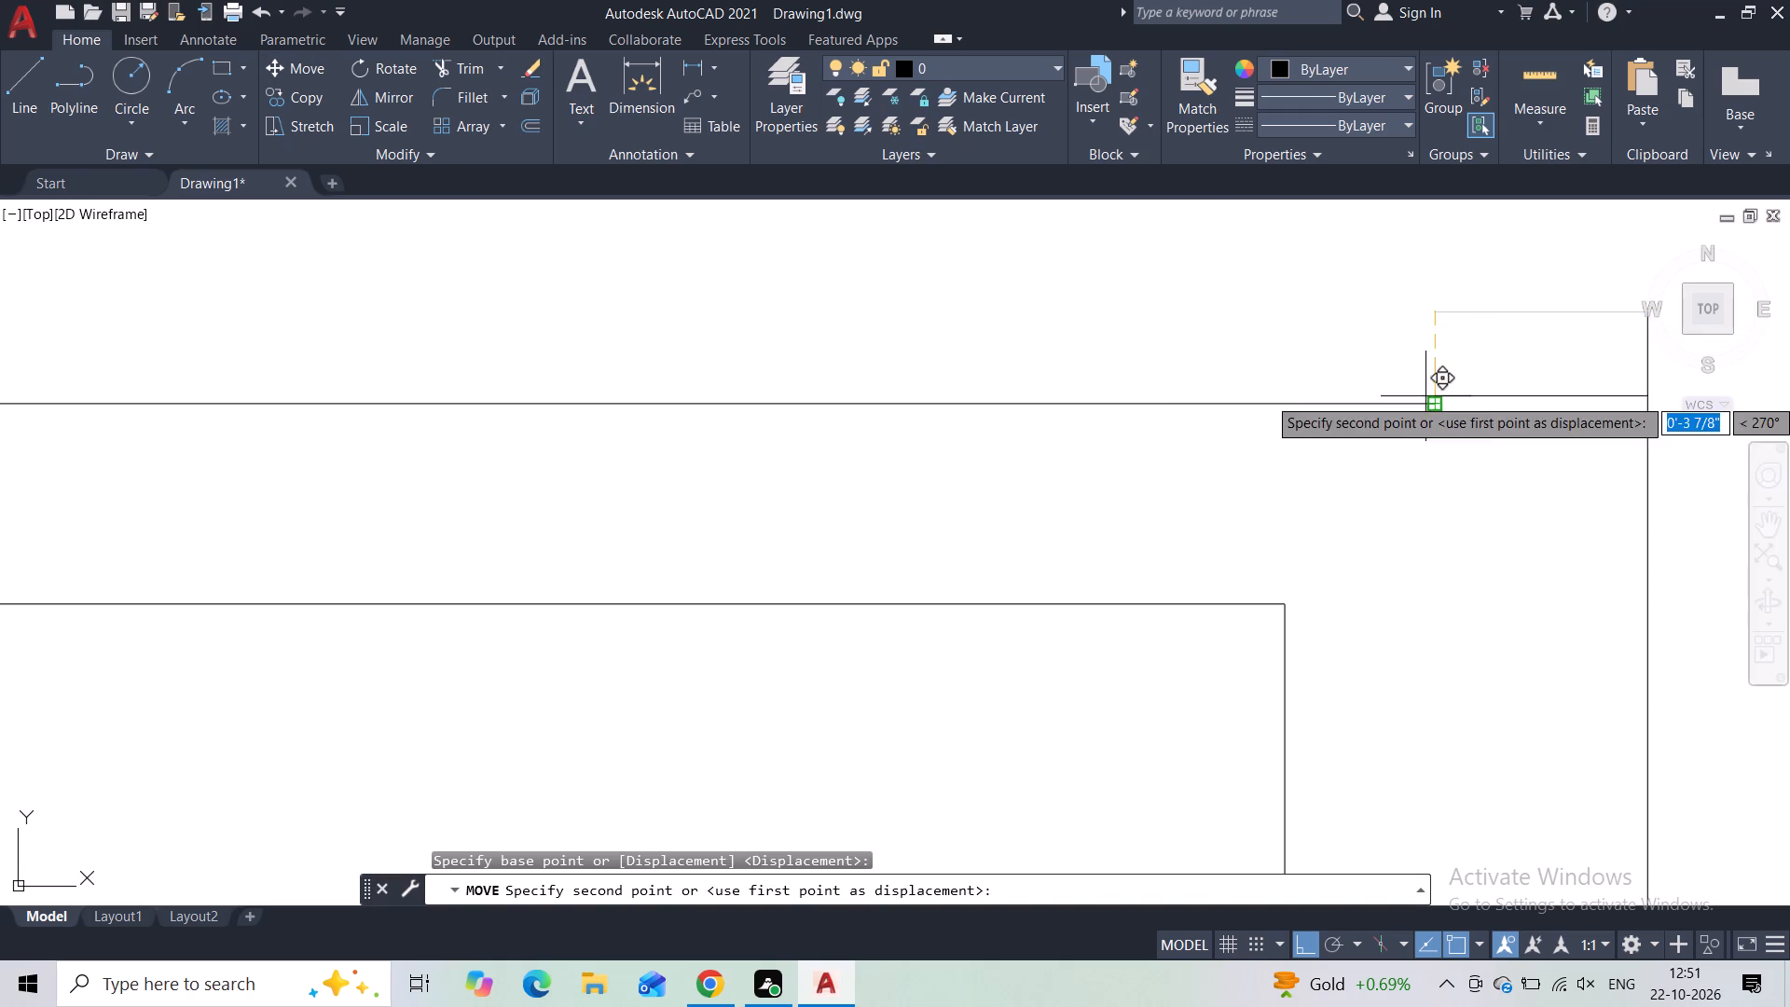
left_click(1426, 397)
key("Escape")
Trim the outer end vertical where it overhangs above the lowered horizontal line.
scroll(1354, 321, "down", 2)
middle_click_drag(1353, 454, 1054, 329)
middle_click_drag(1101, 311, 1103, 312)
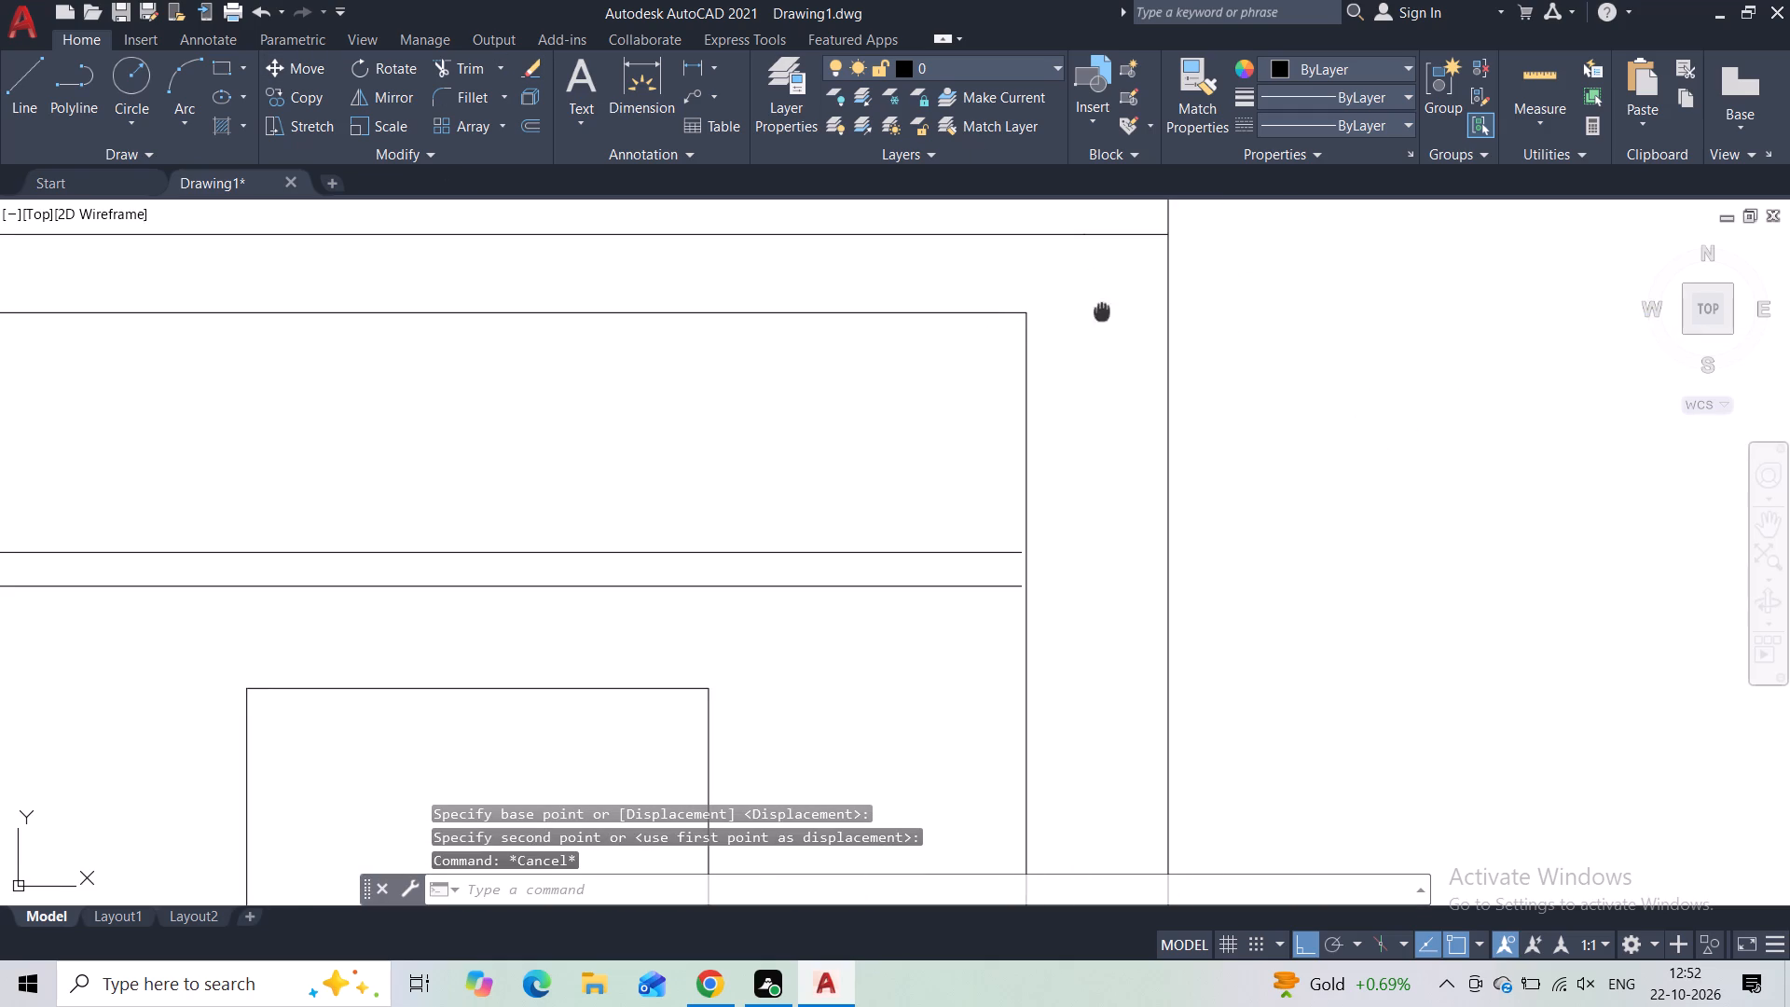
middle_click_drag(1103, 312, 1016, 430)
left_click(444, 67)
scroll(1033, 344, "up", 3)
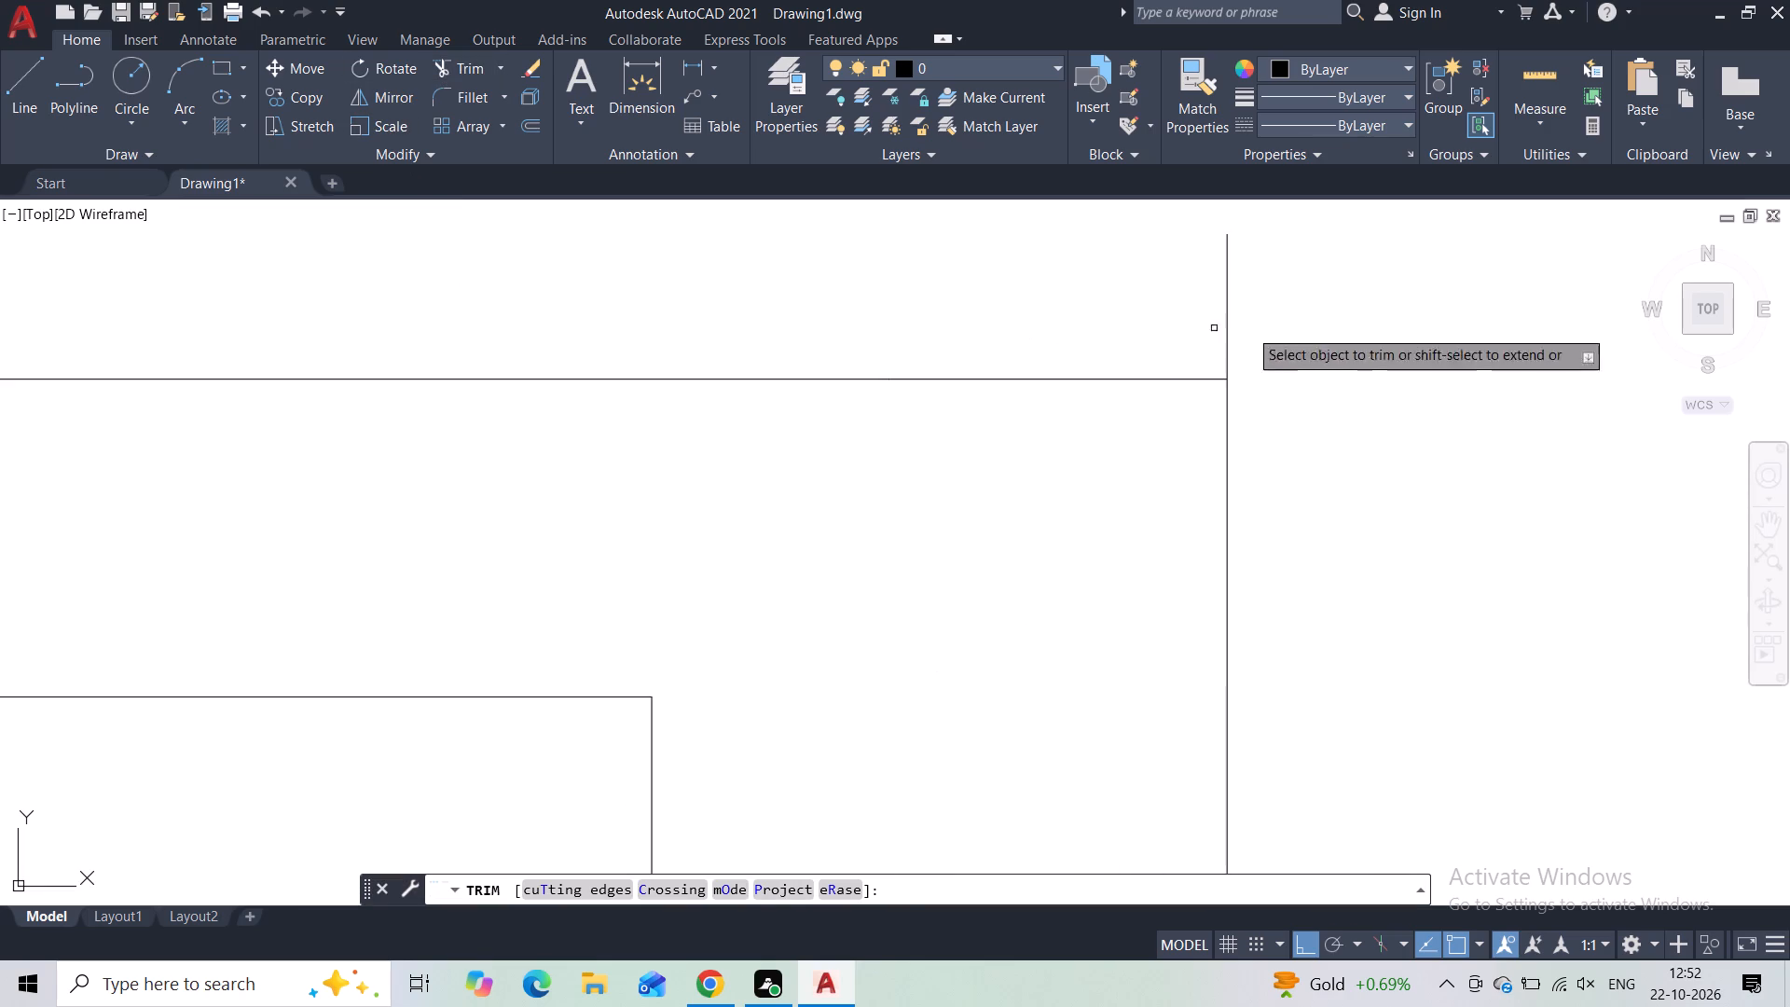
left_click_drag(1355, 326, 931, 260)
key("Escape")
Draw two vertical lines about 2'-5" long from the topmost roof line to the outer outline, one at its end and one slightly inside.
scroll(929, 254, "down", 4)
scroll(943, 412, "down", 2)
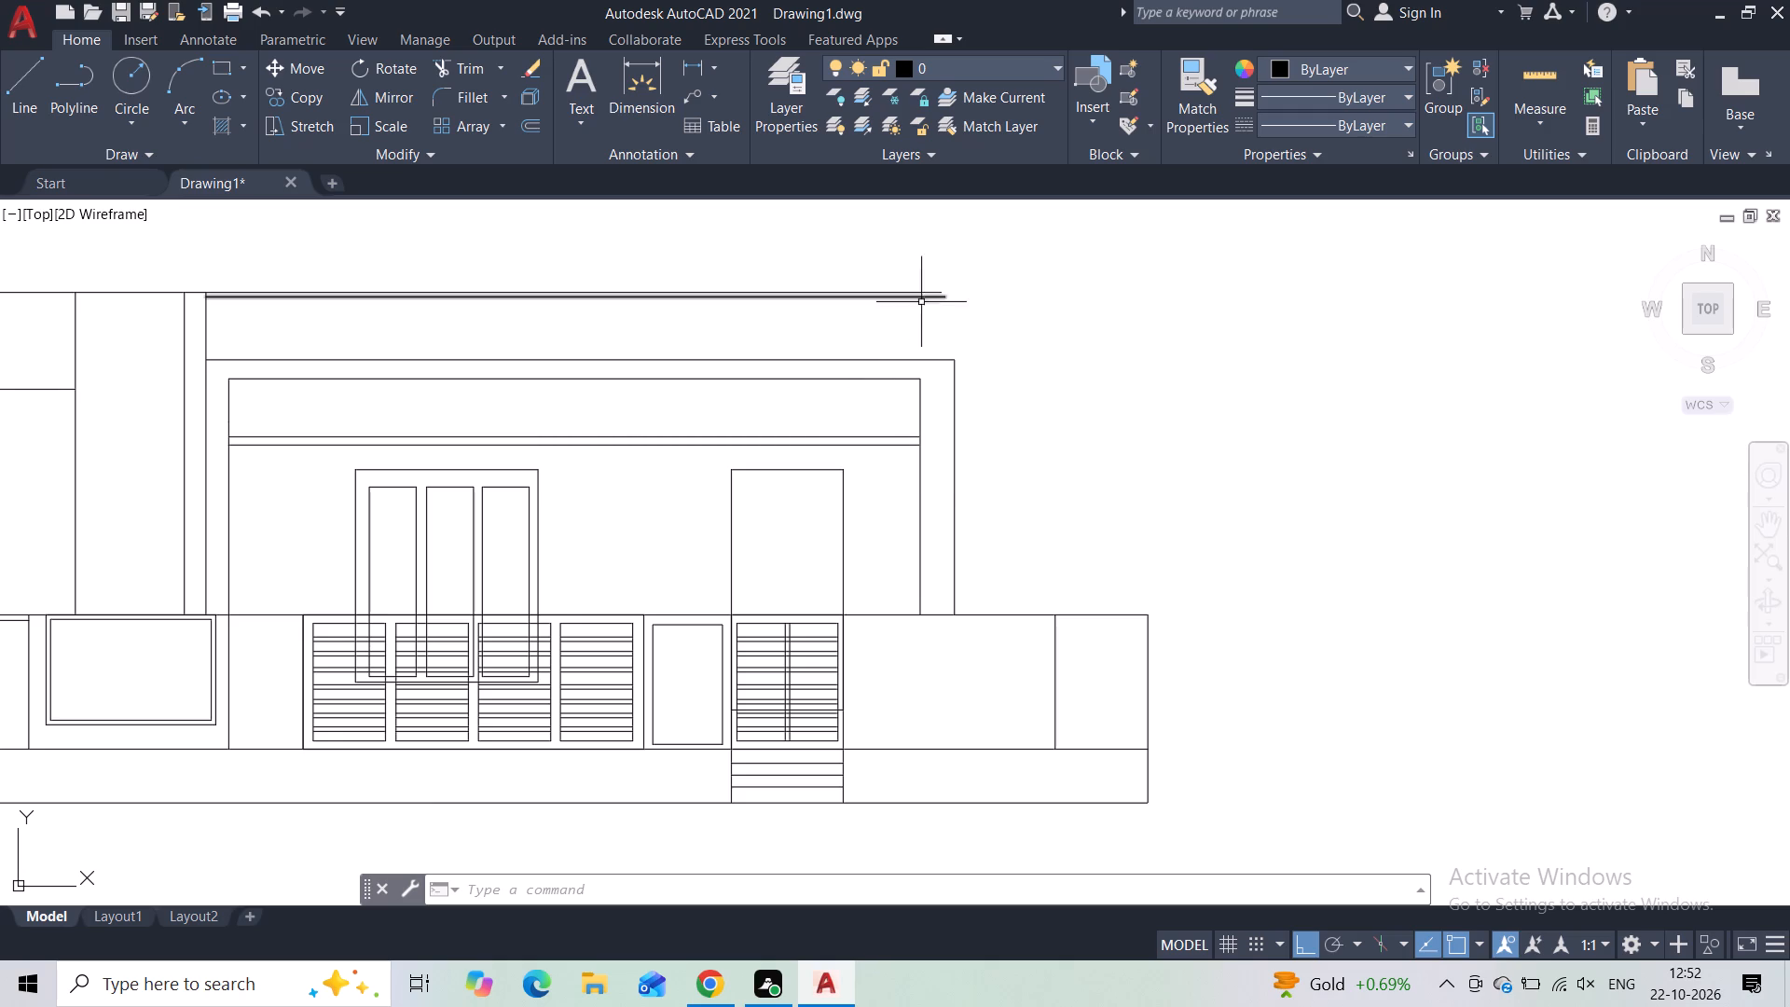
scroll(941, 318, "up", 1)
middle_click_drag(924, 334, 905, 363)
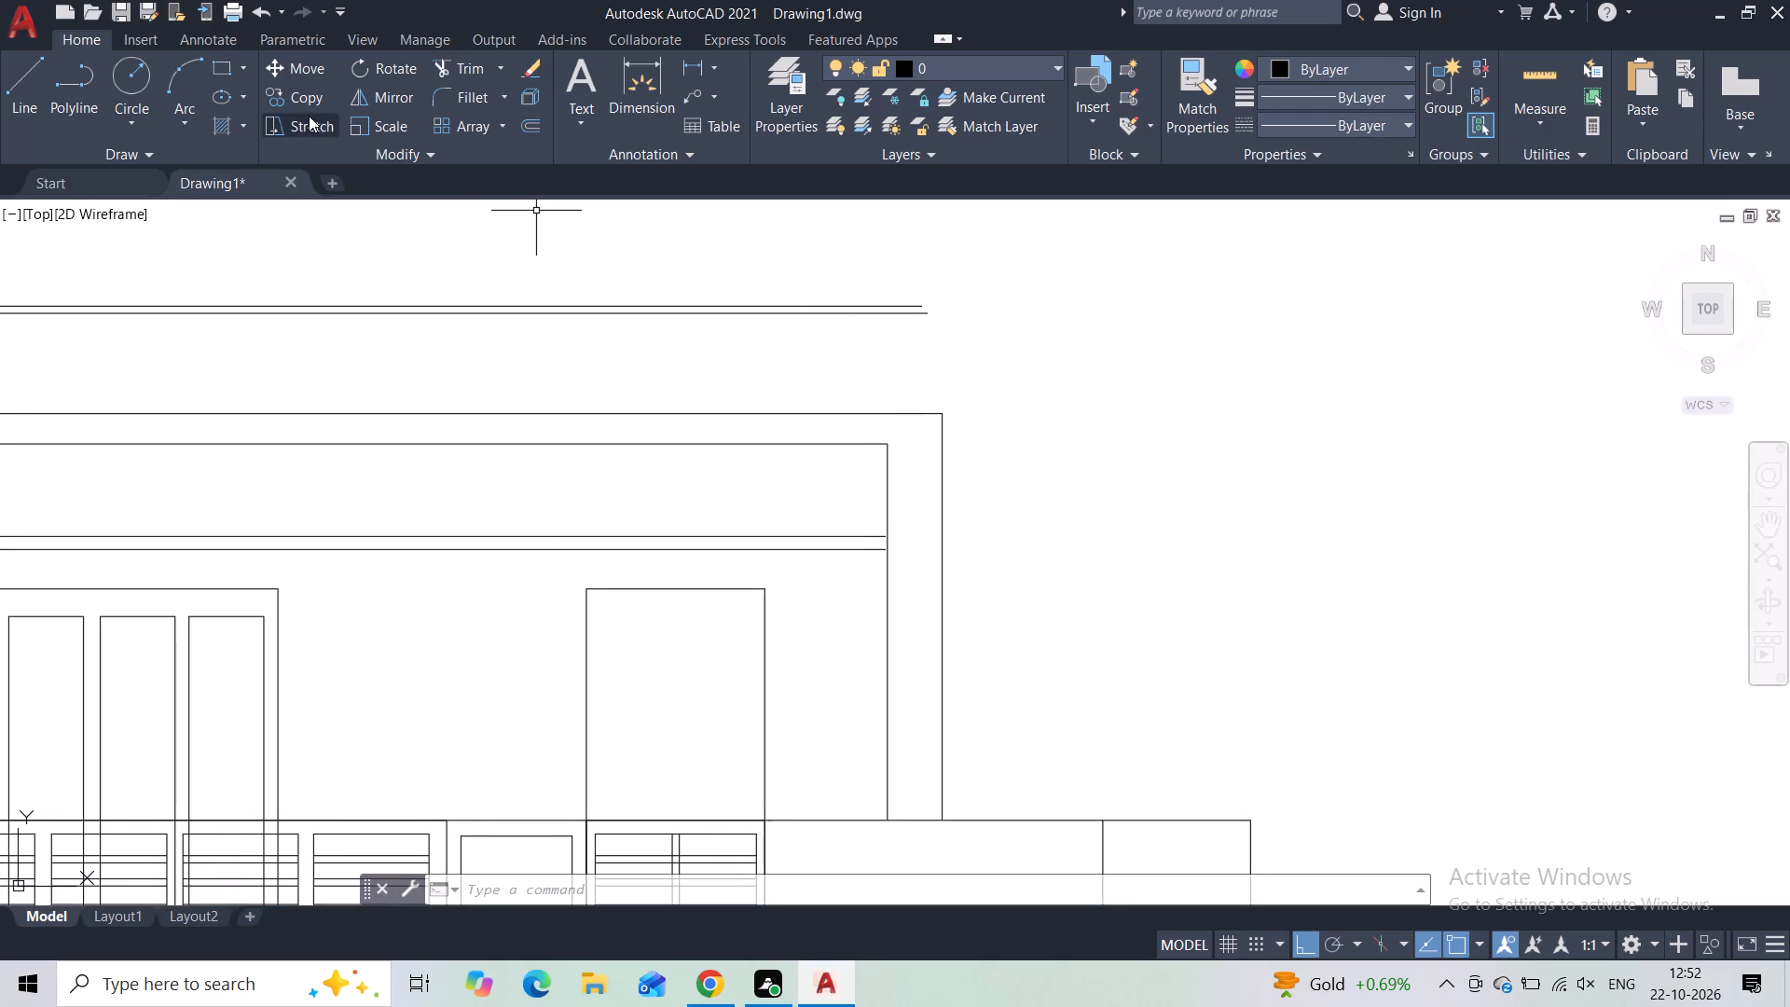
left_click(30, 91)
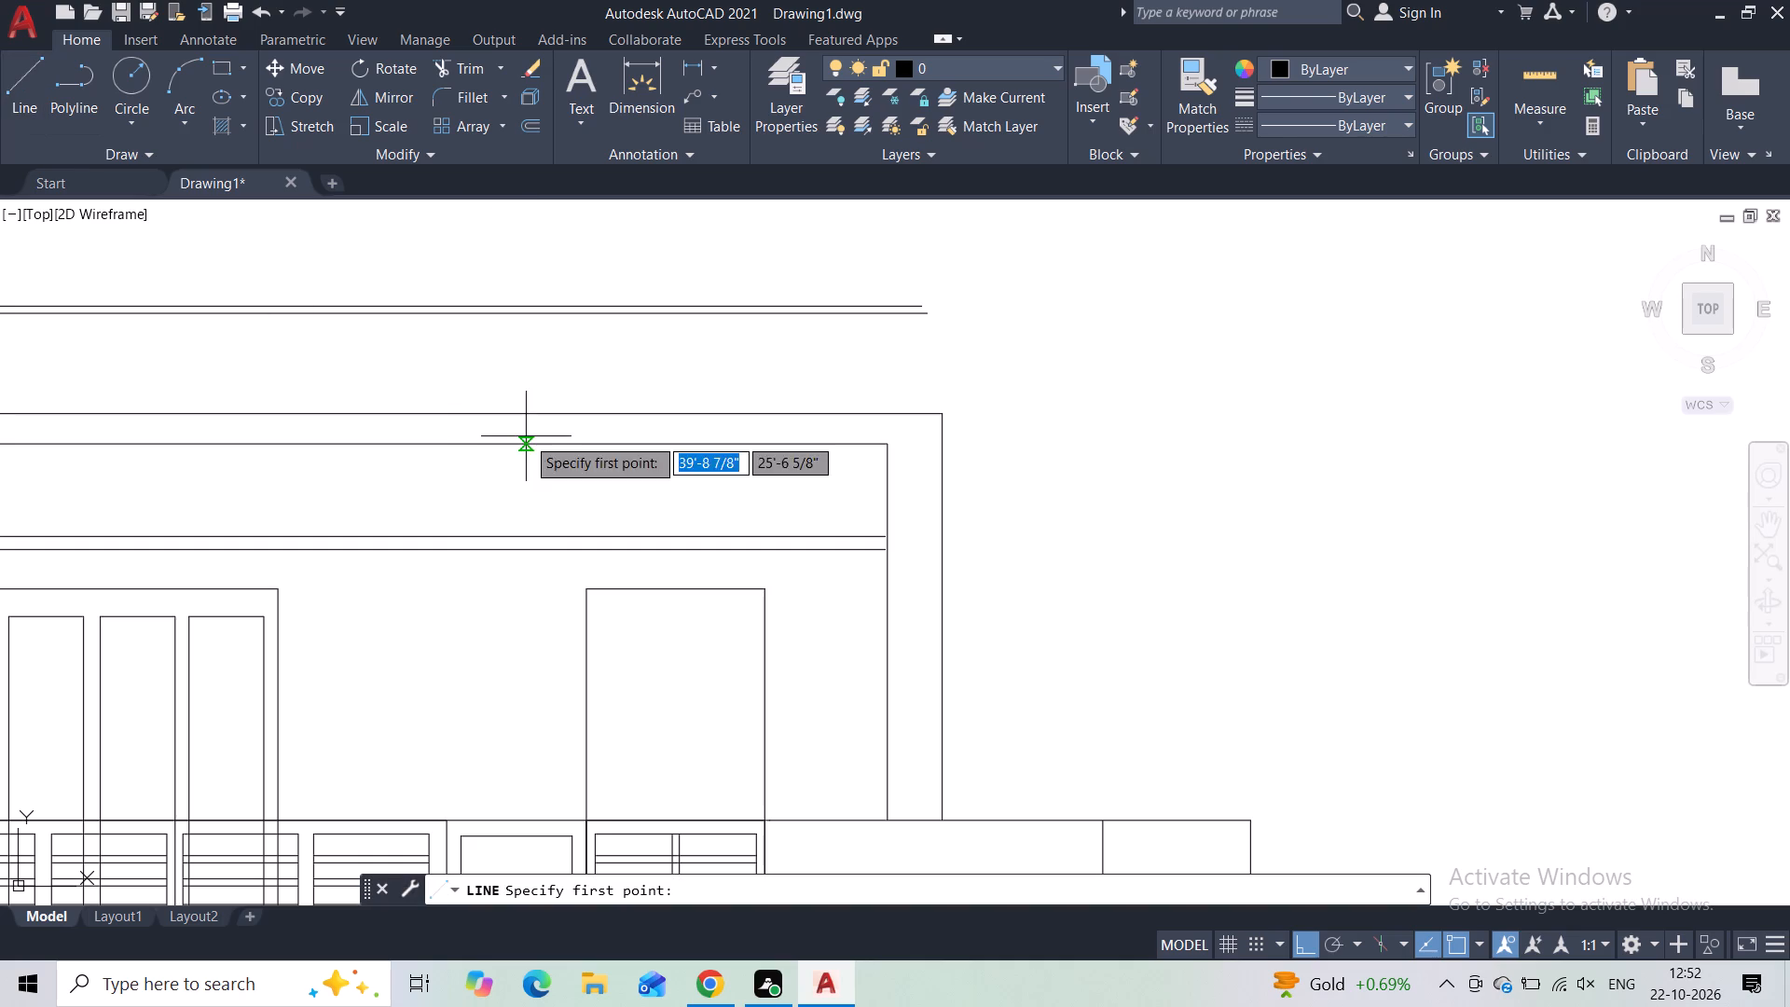
scroll(888, 350, "up", 2)
left_click(933, 241)
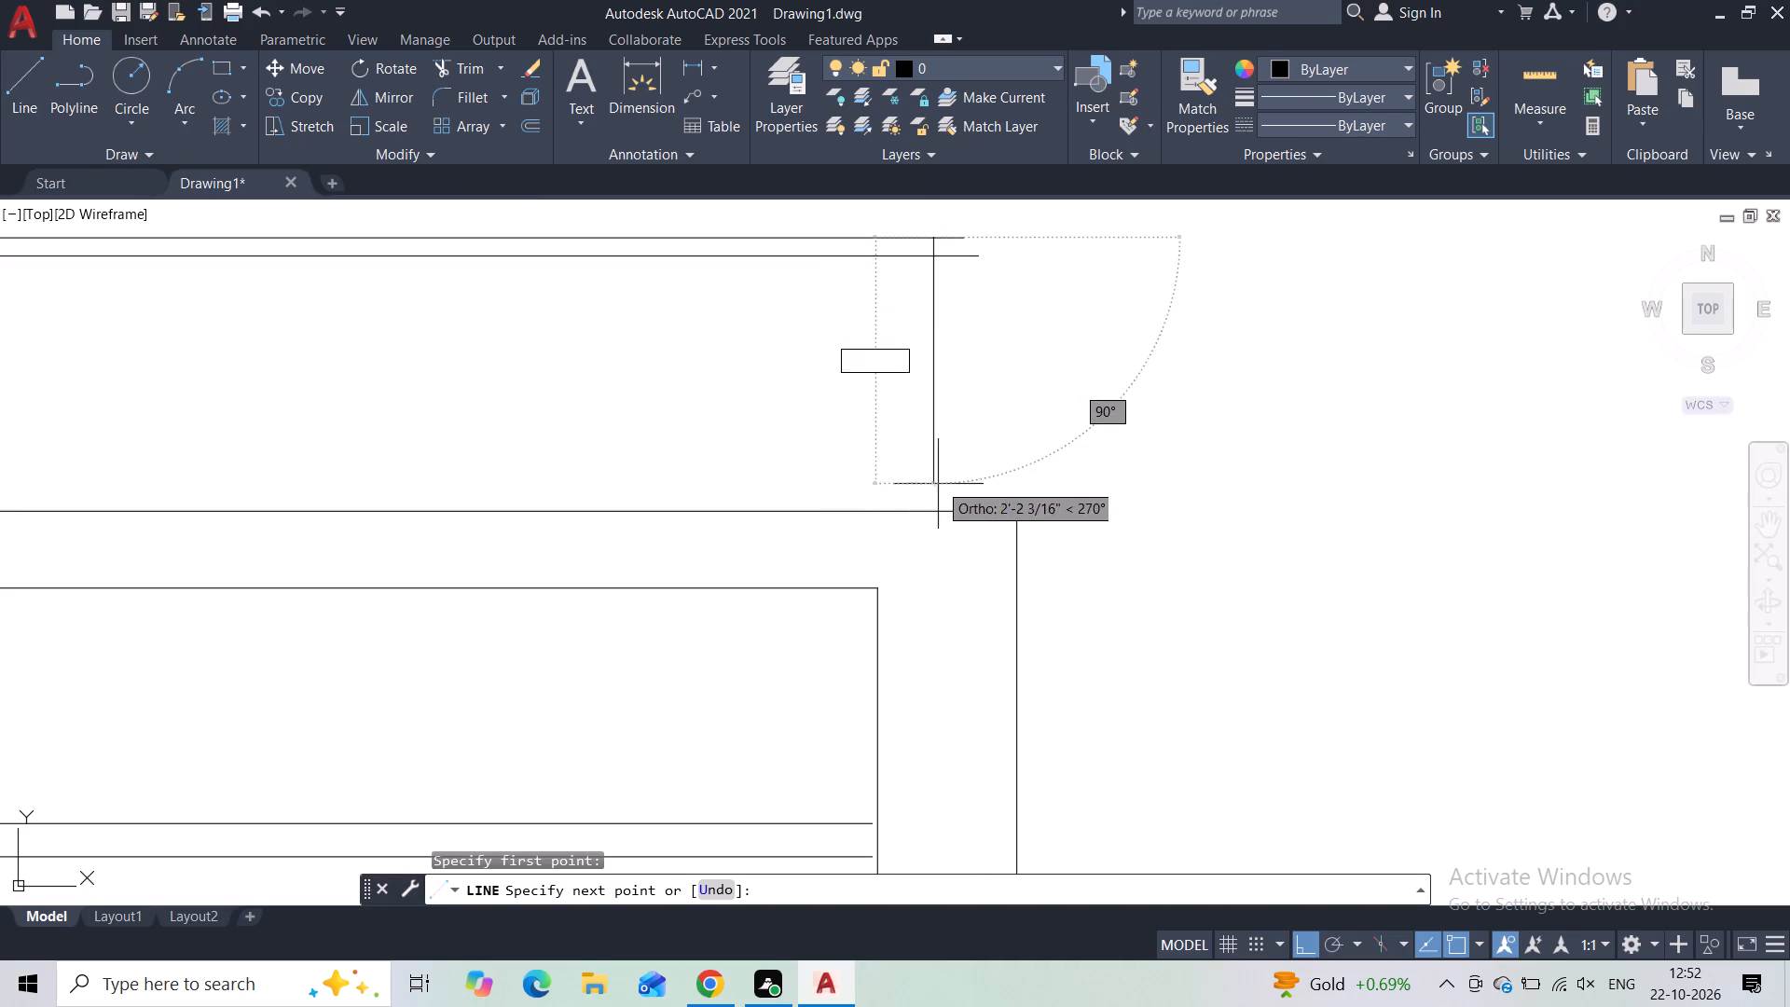
left_click(937, 504)
key("Escape")
key("space")
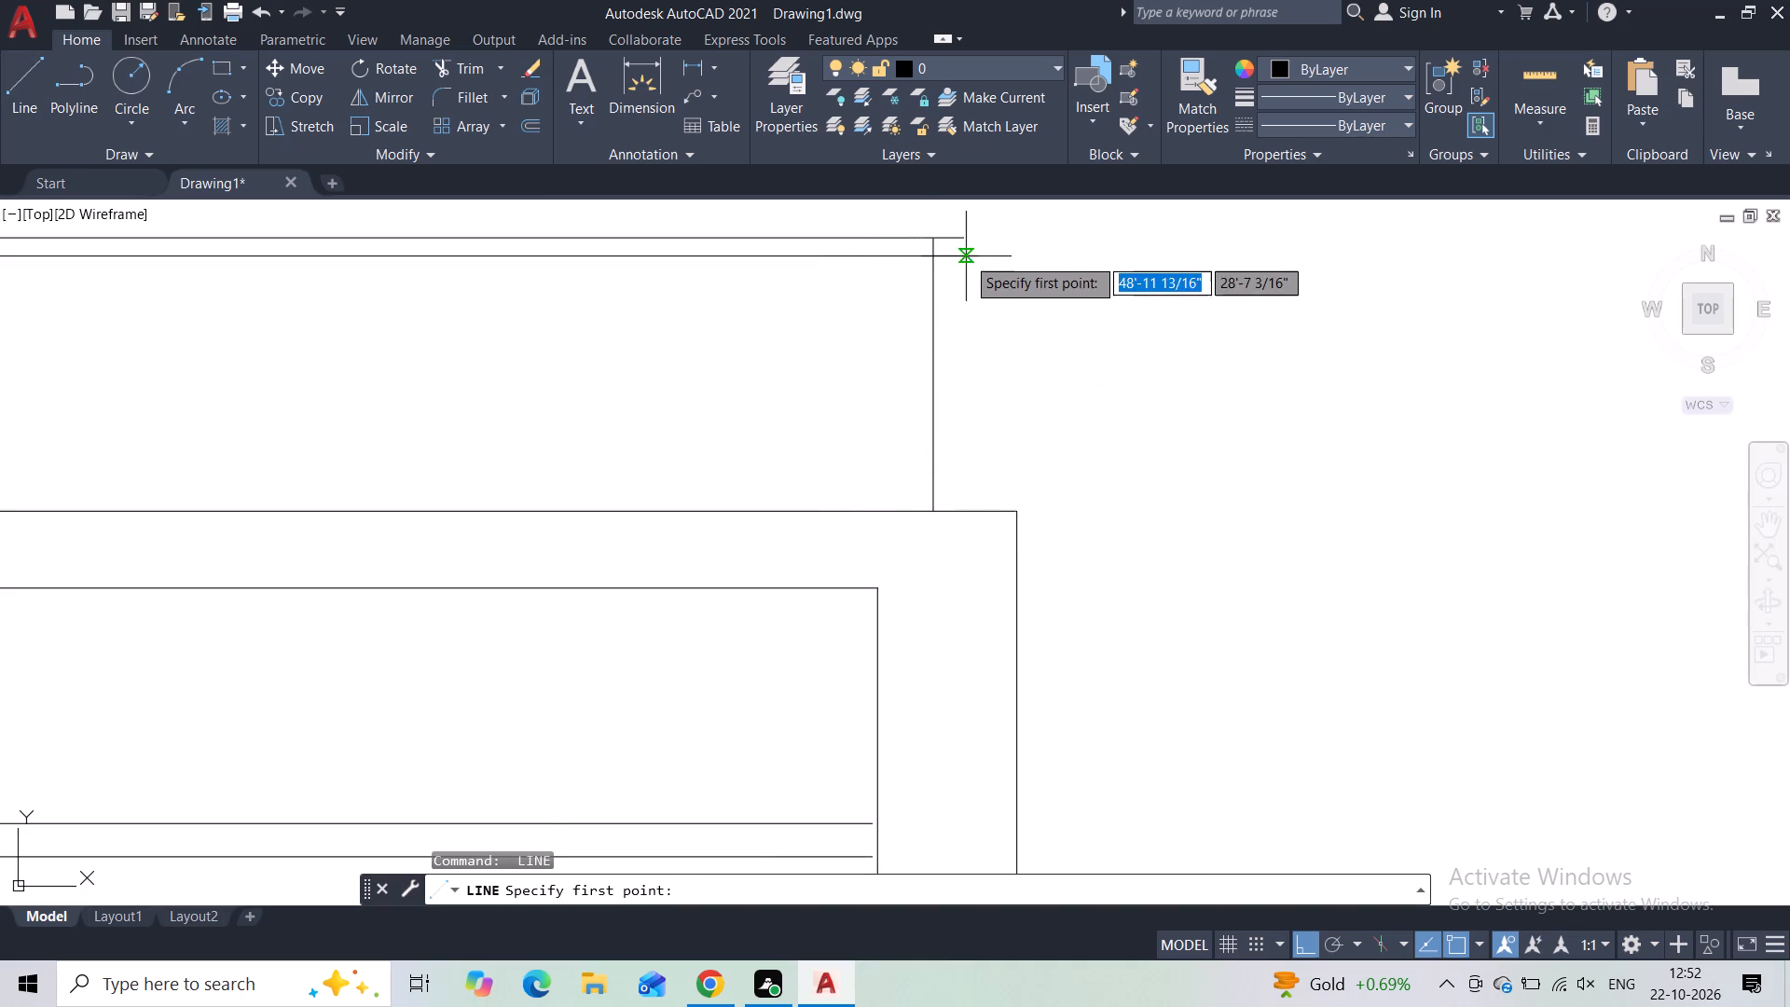
left_click(959, 241)
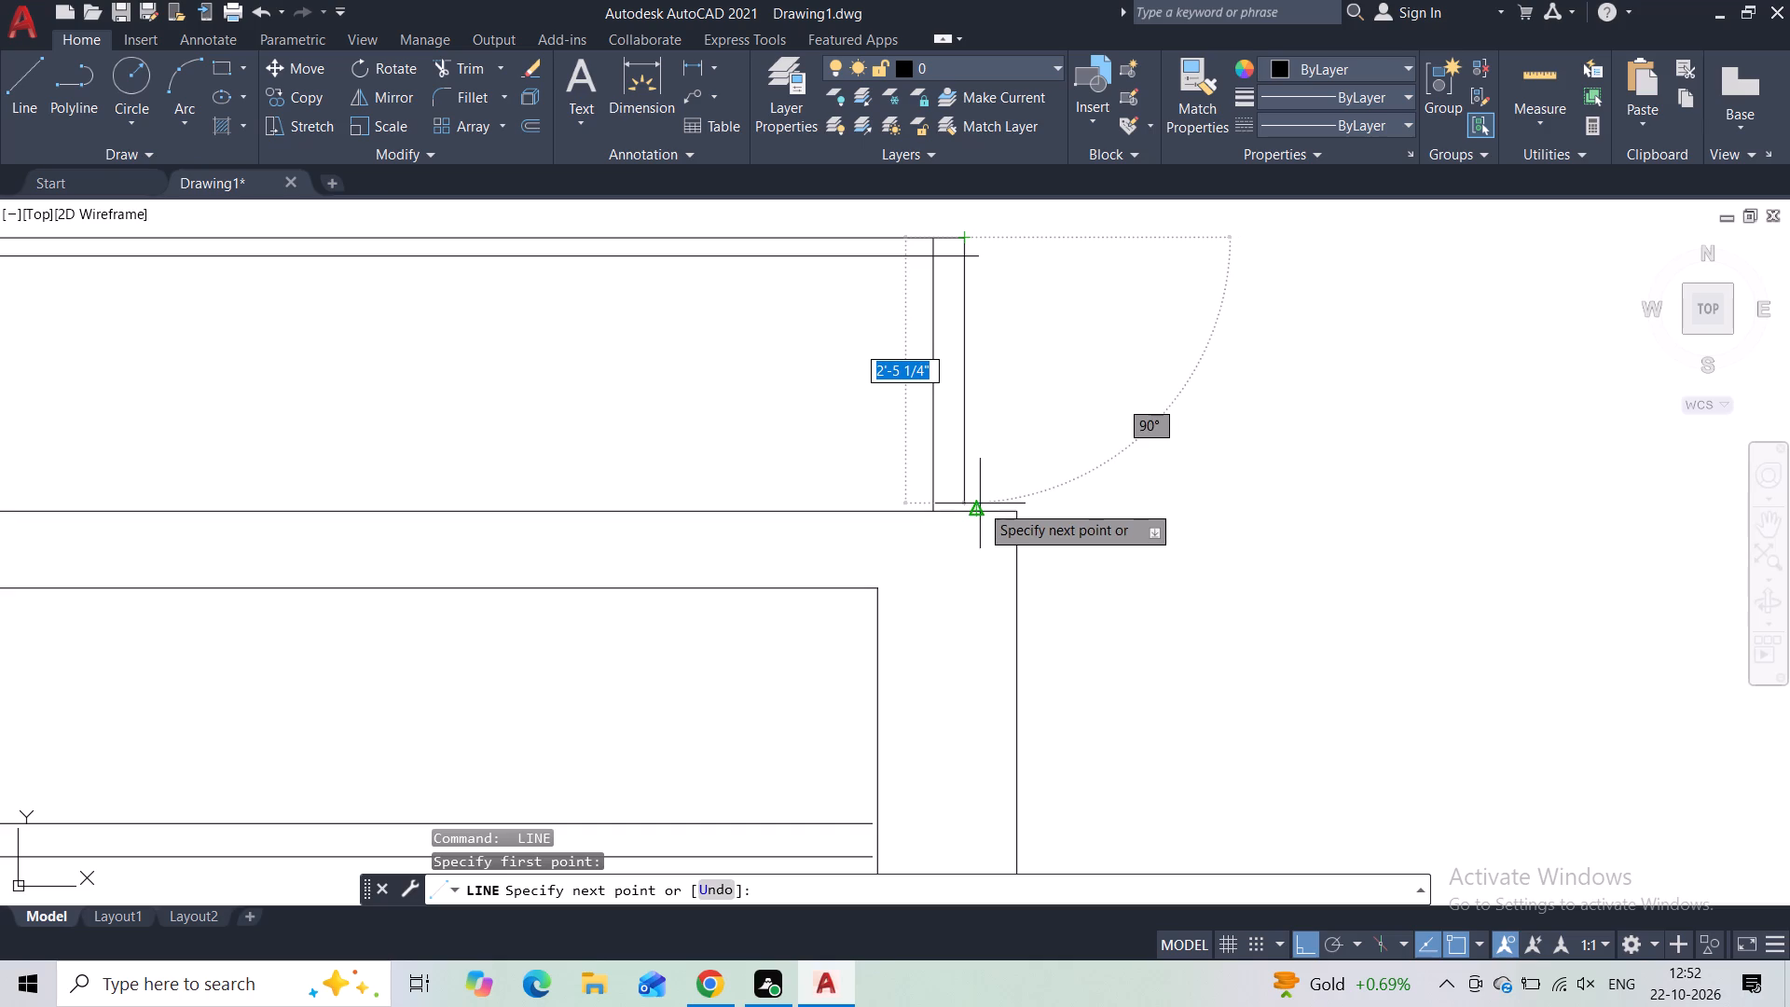
left_click(962, 511)
key("Escape")
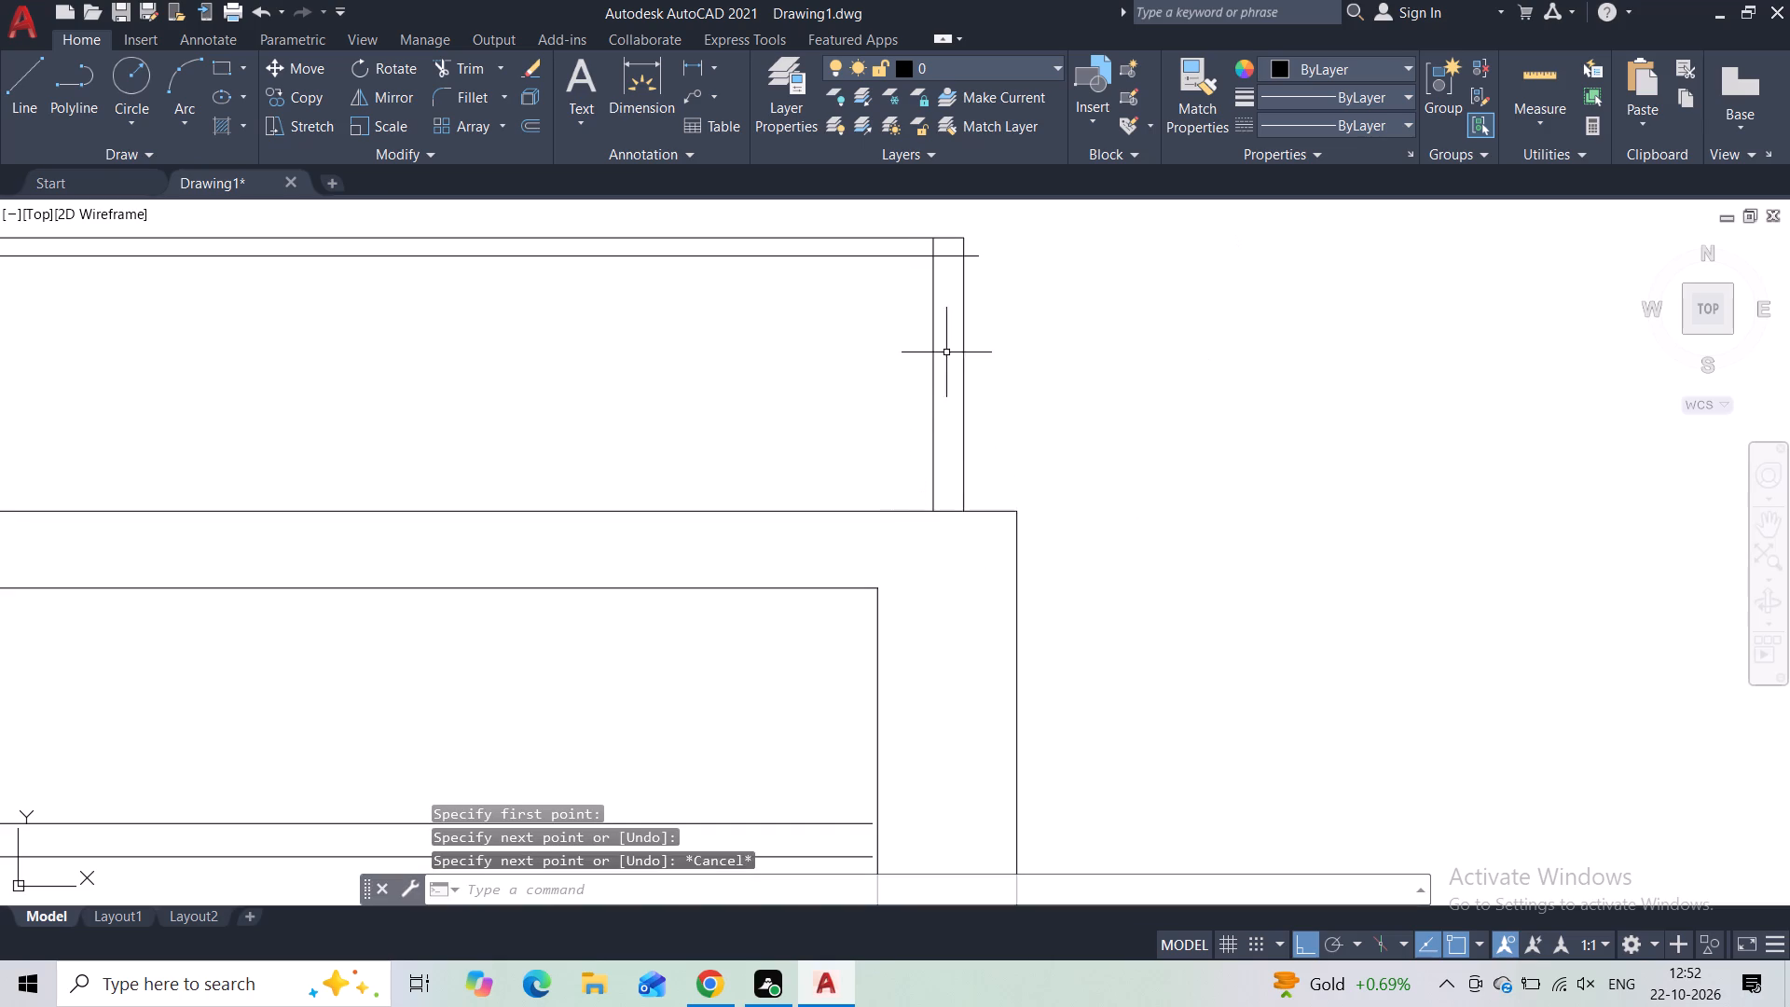
Trim the second roof line between the two new verticals and where it overhangs the outer one.
middle_click_drag(971, 280, 942, 436)
left_click(456, 66)
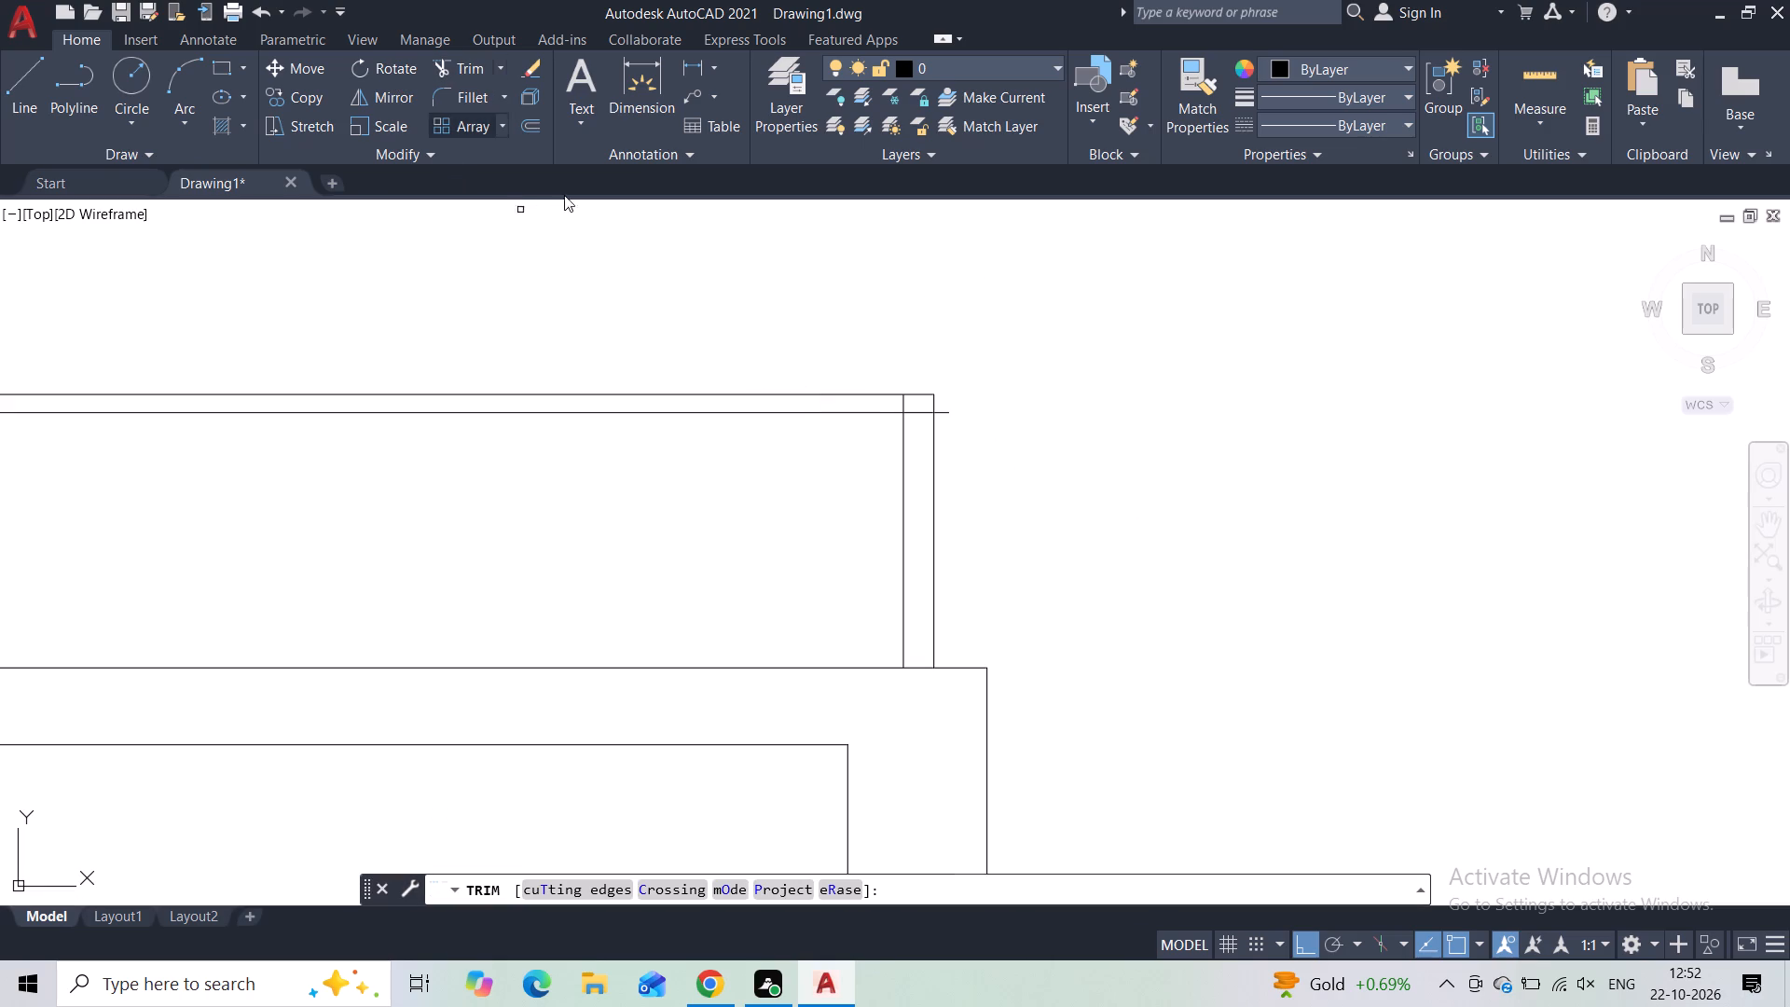
scroll(890, 366, "up", 2)
left_click_drag(945, 472, 962, 519)
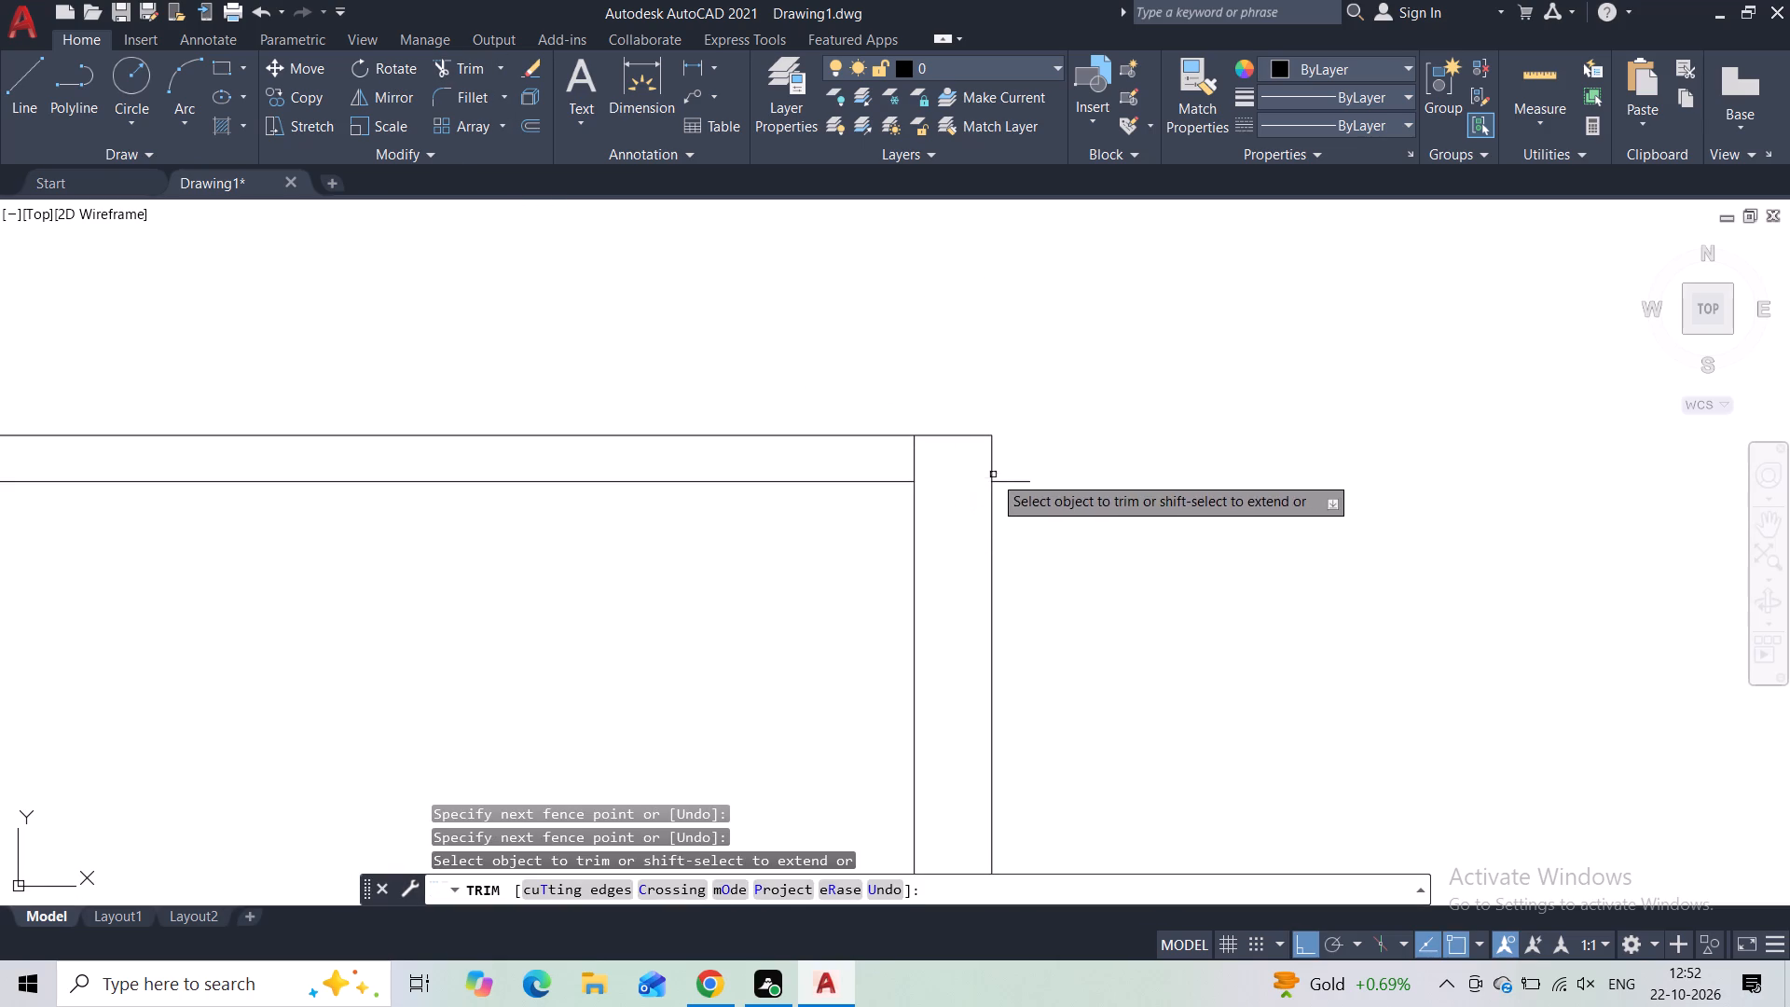
left_click_drag(1011, 466, 1014, 518)
key("Escape")
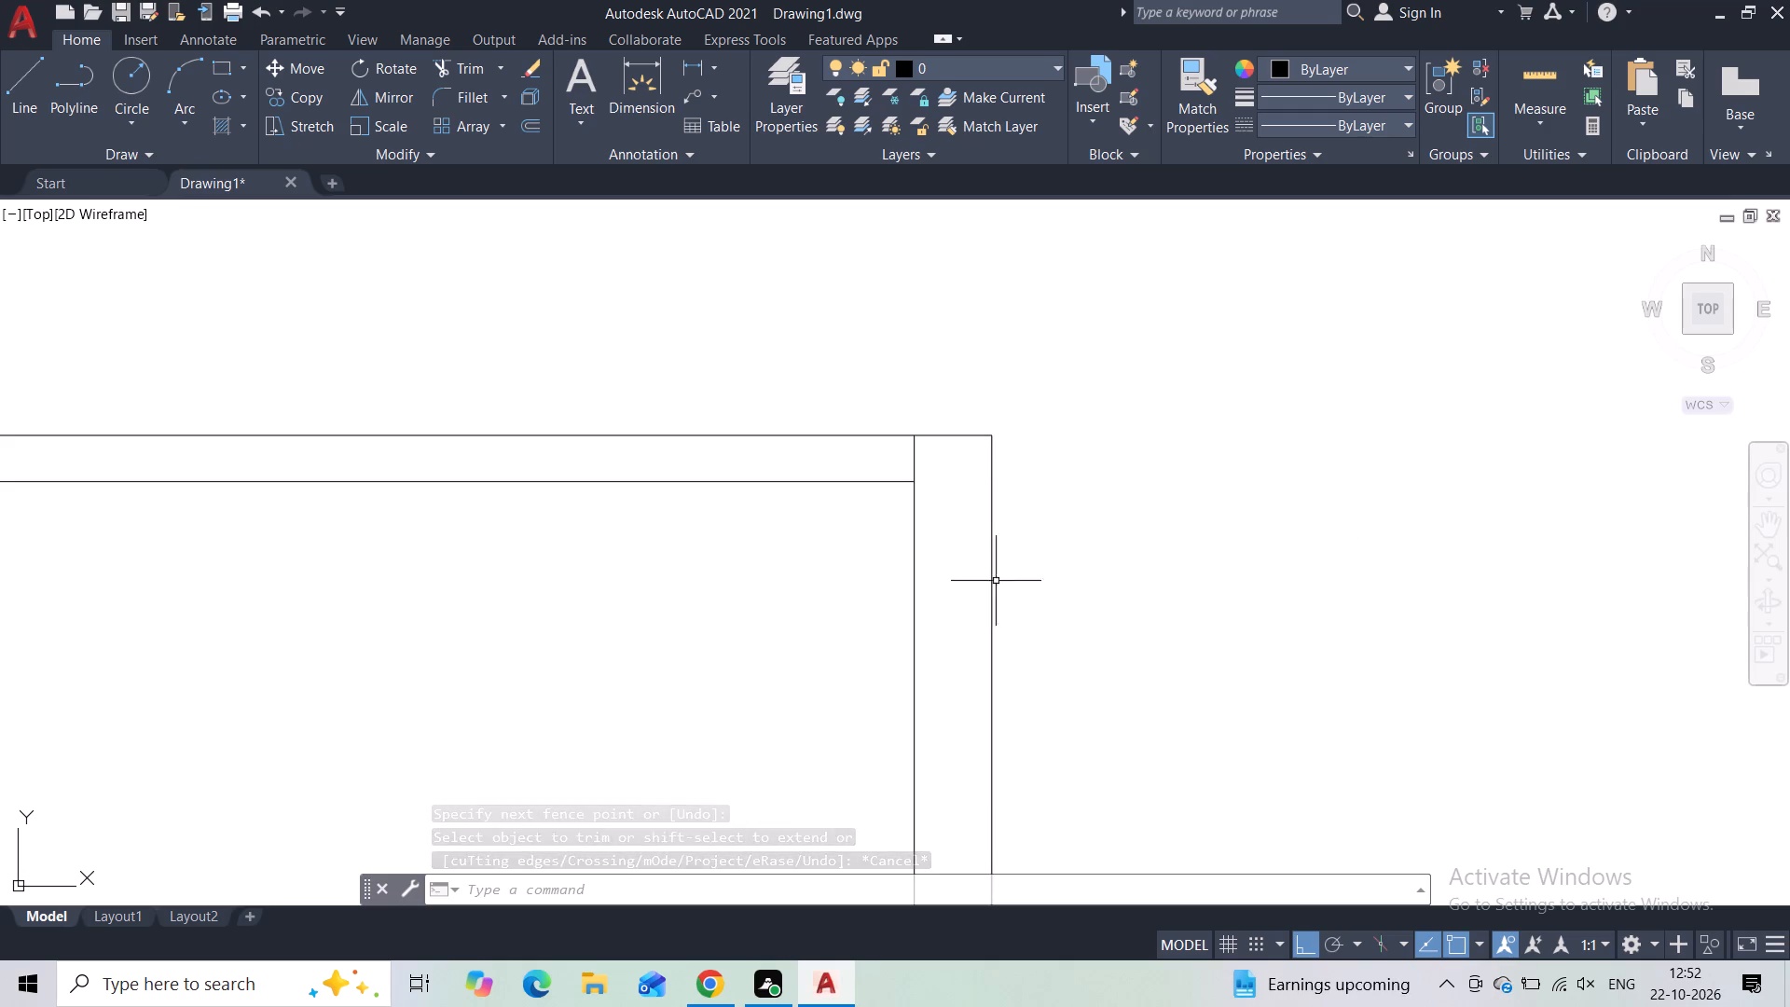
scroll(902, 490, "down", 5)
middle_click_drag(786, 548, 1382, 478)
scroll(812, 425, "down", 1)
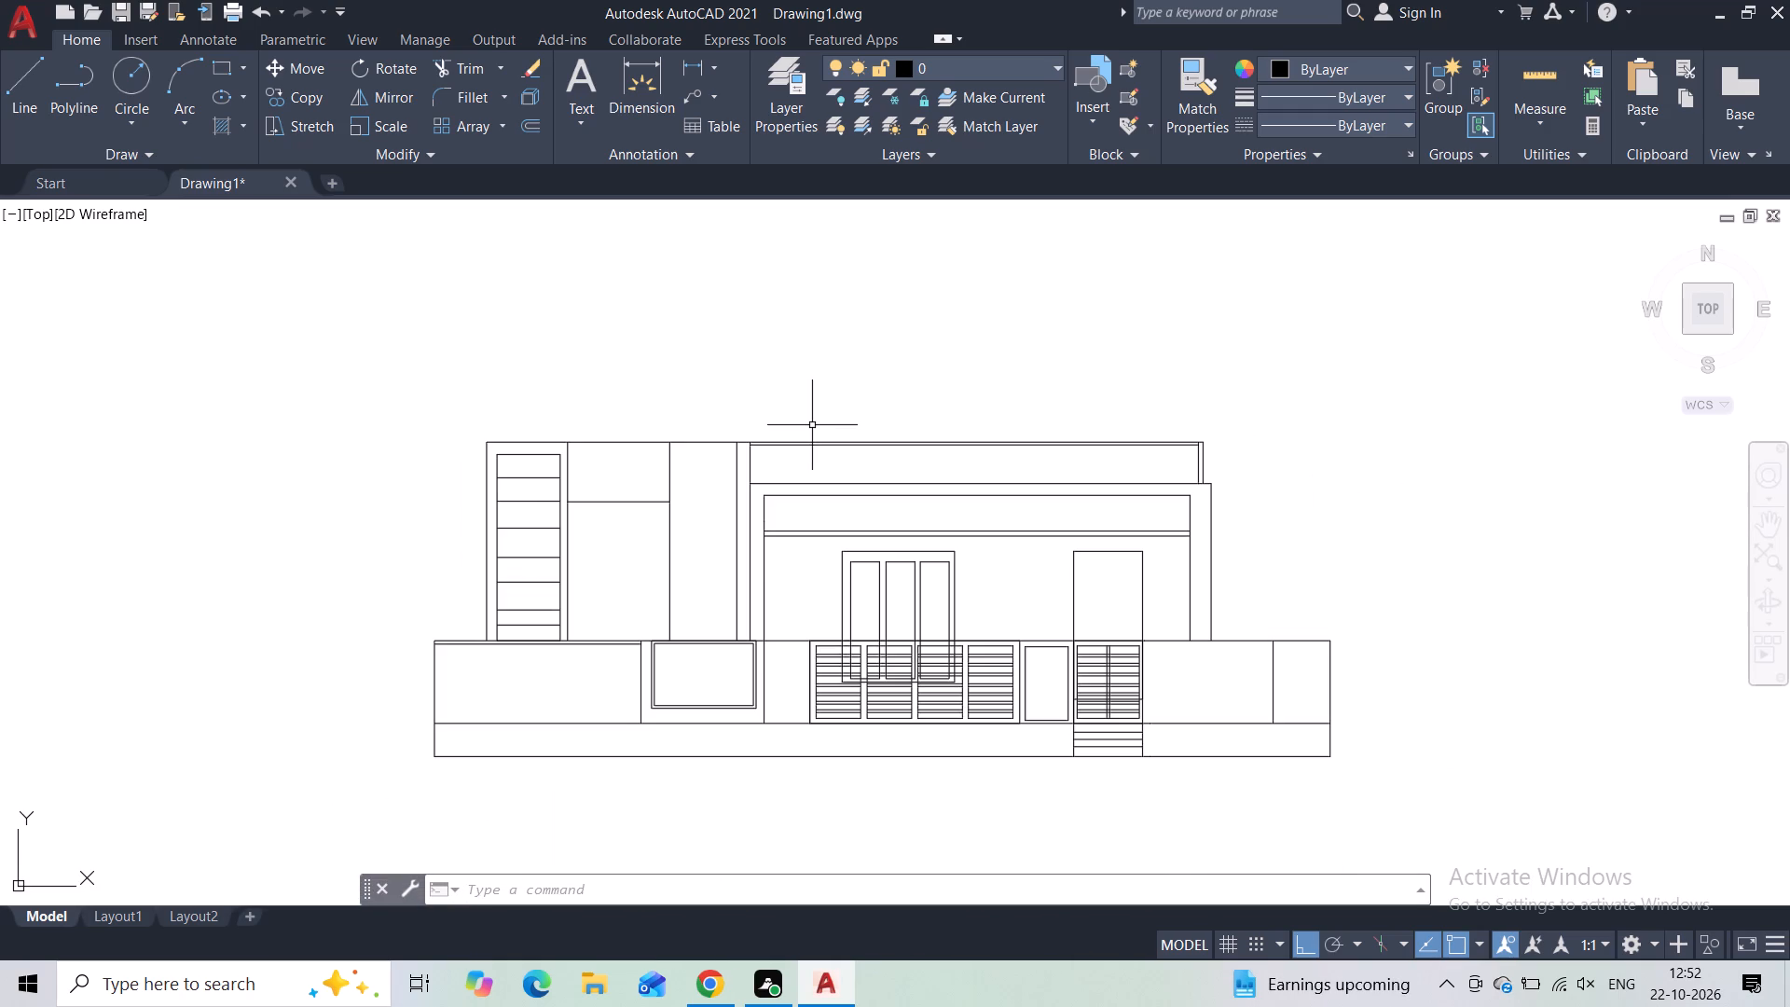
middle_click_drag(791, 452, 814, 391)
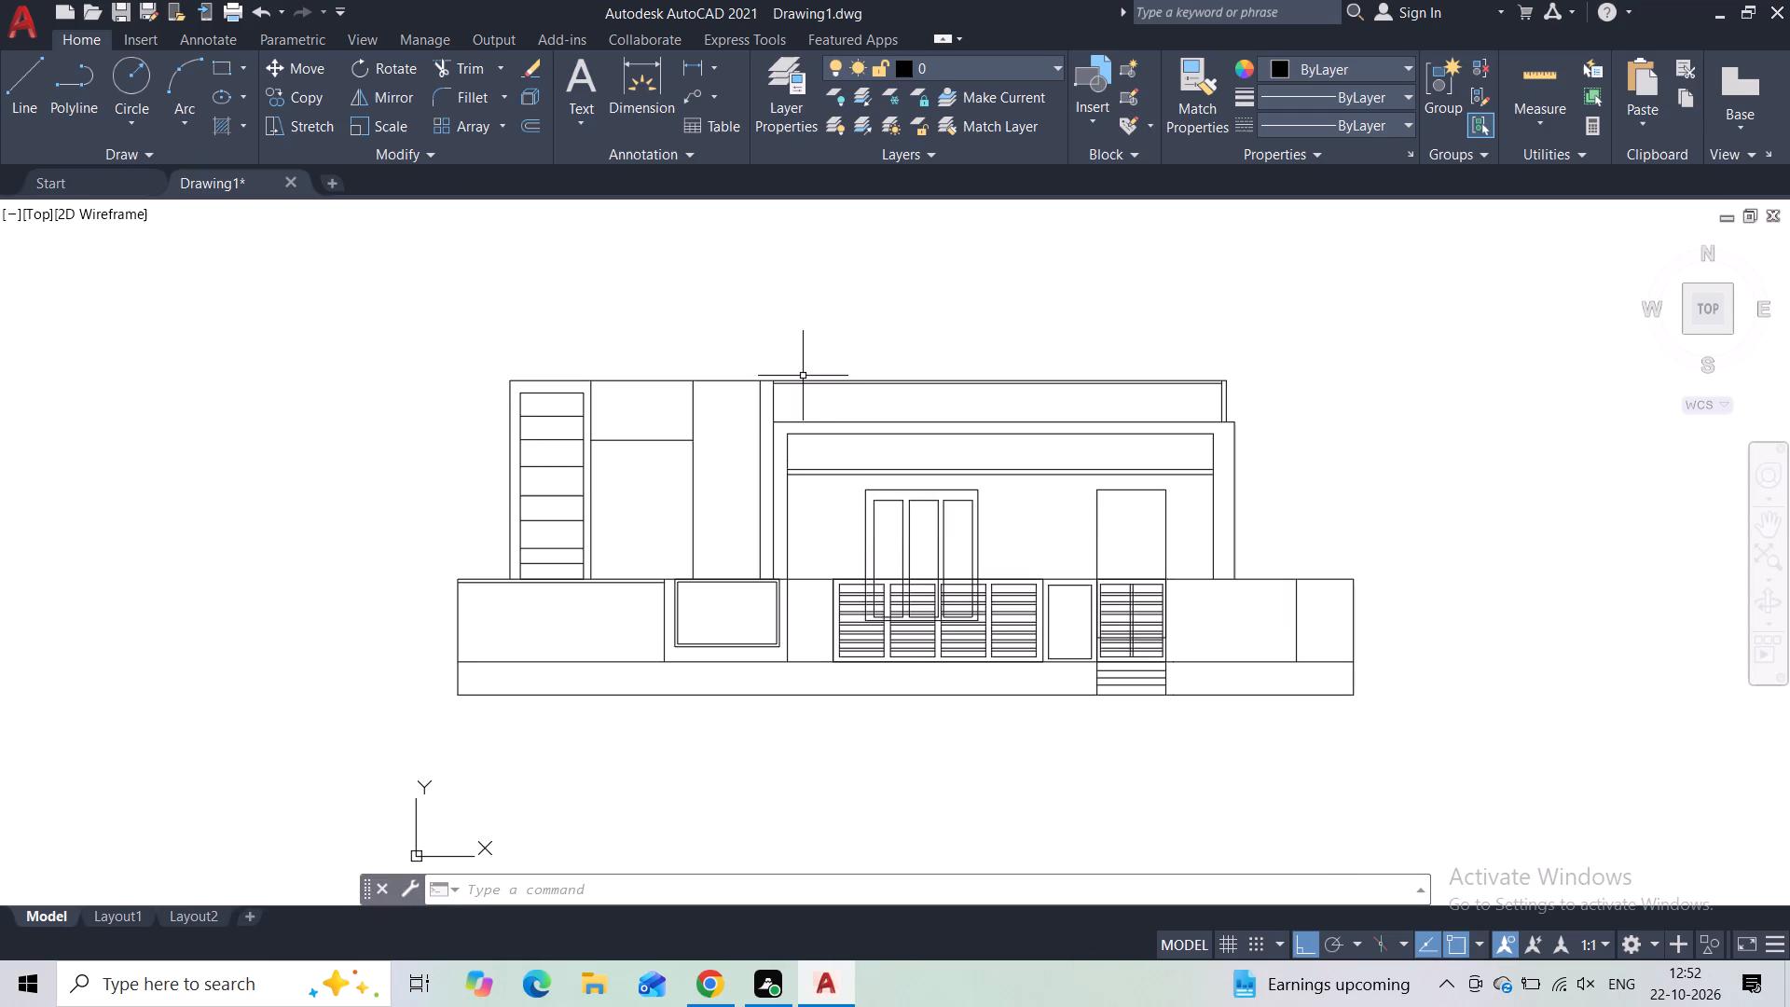
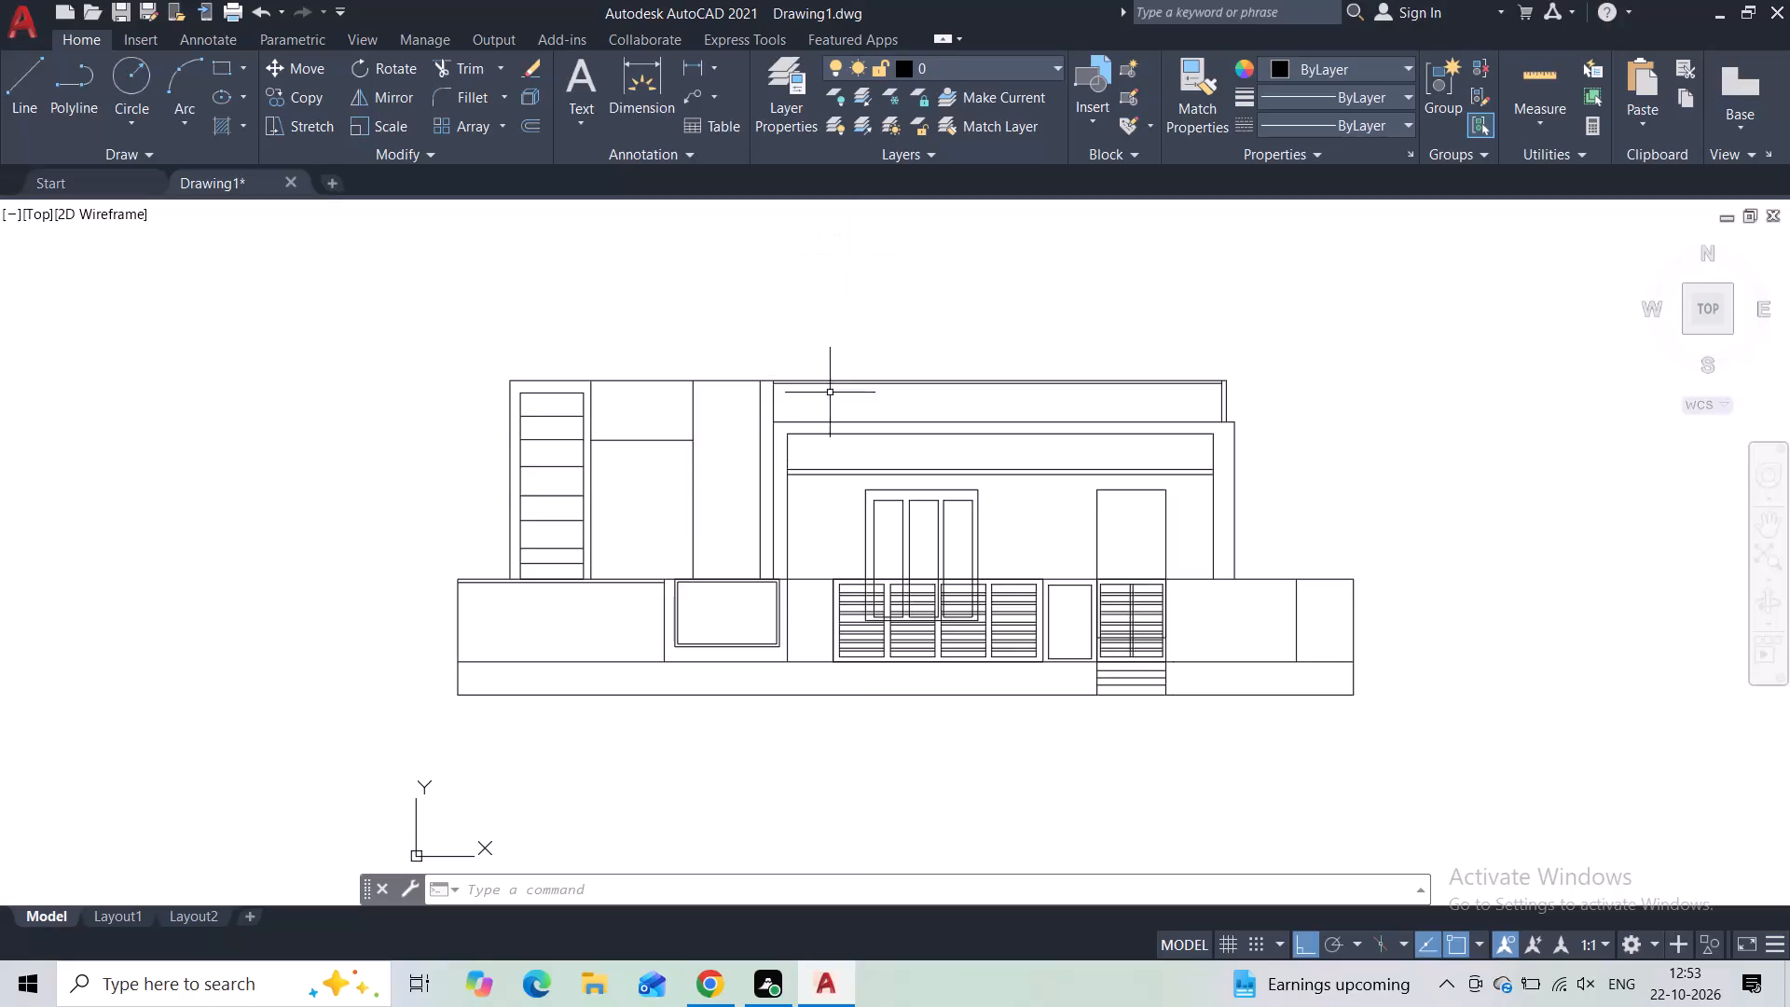
Draw a 12' vertical line upward from the roof's outer corner above the narrow slatted panel.
middle_click_drag(615, 356, 668, 427)
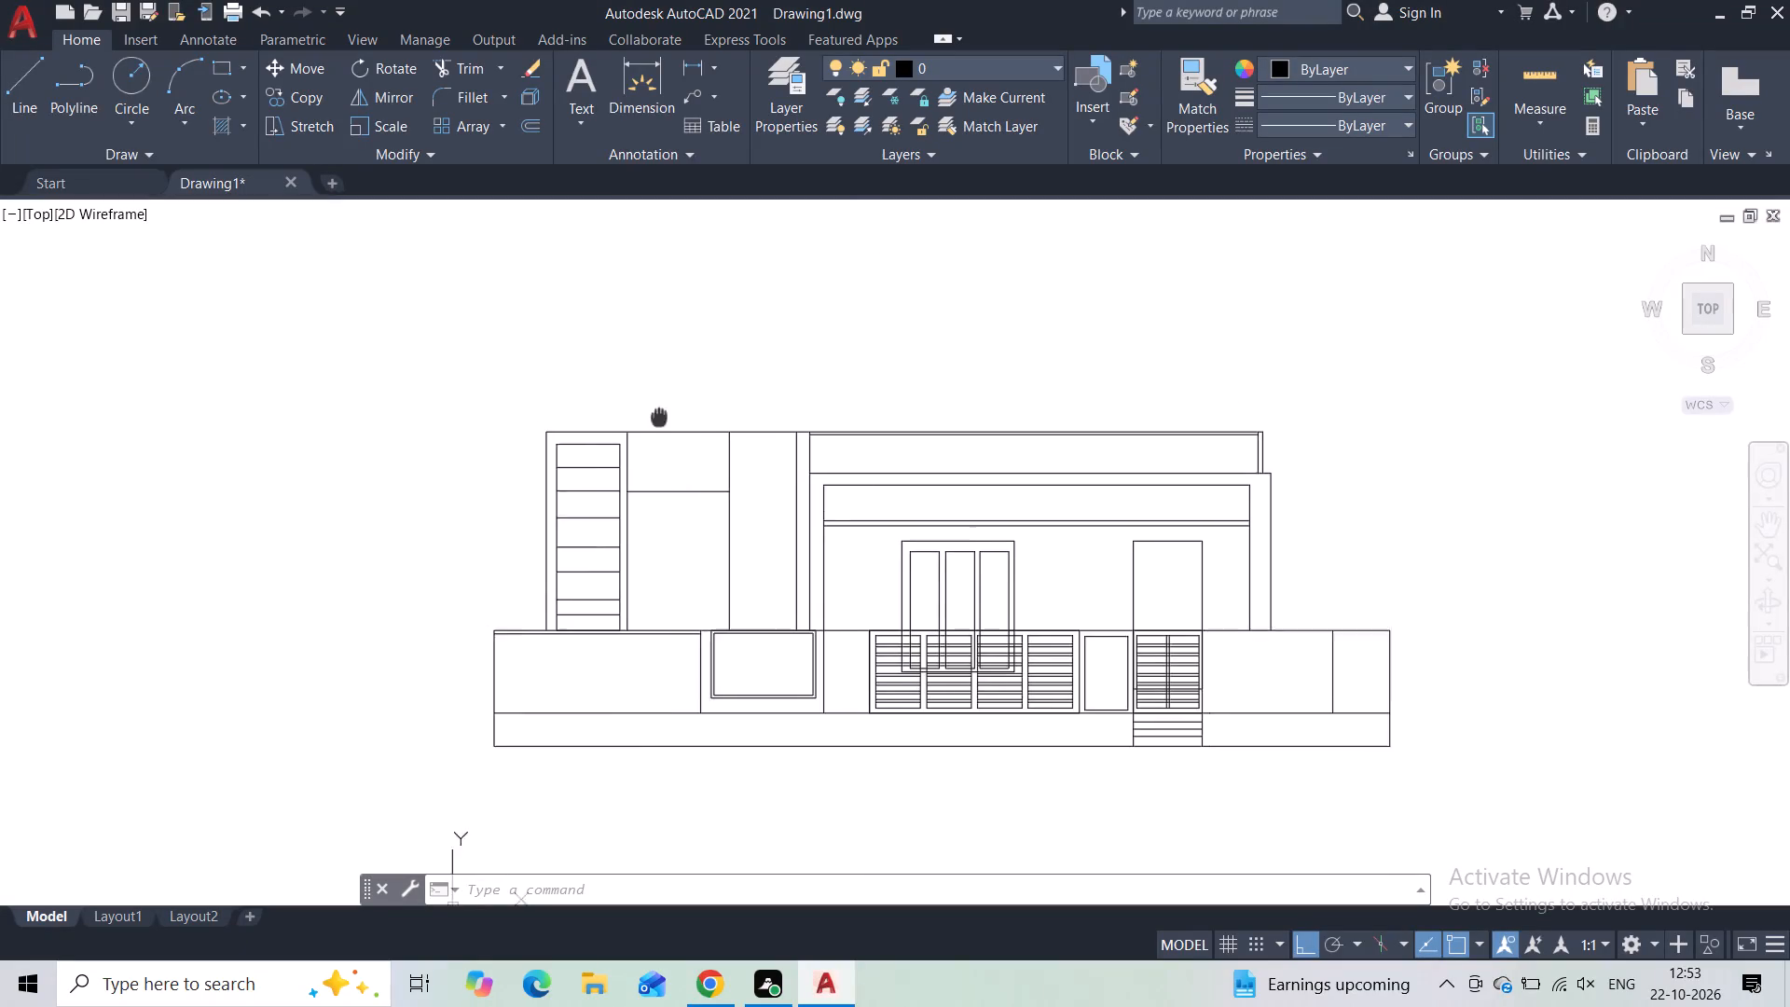
middle_click_drag(668, 427, 694, 470)
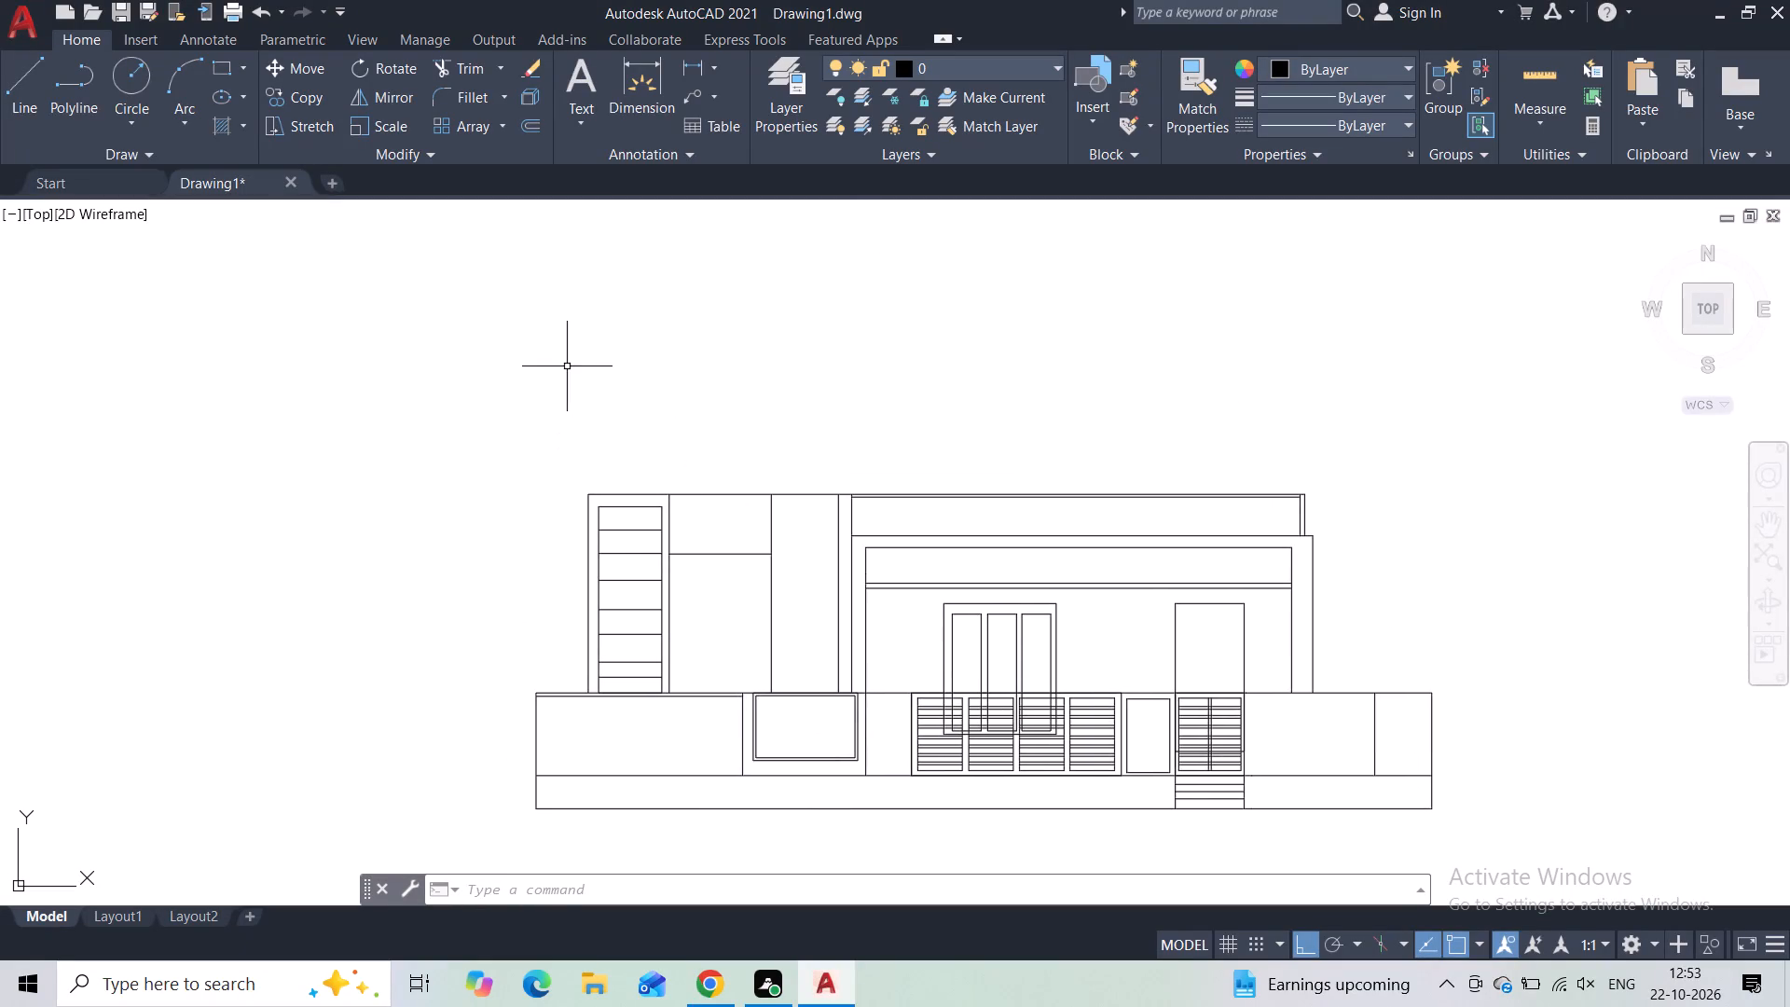
middle_click_drag(619, 440, 530, 439)
scroll(530, 439, "up", 1)
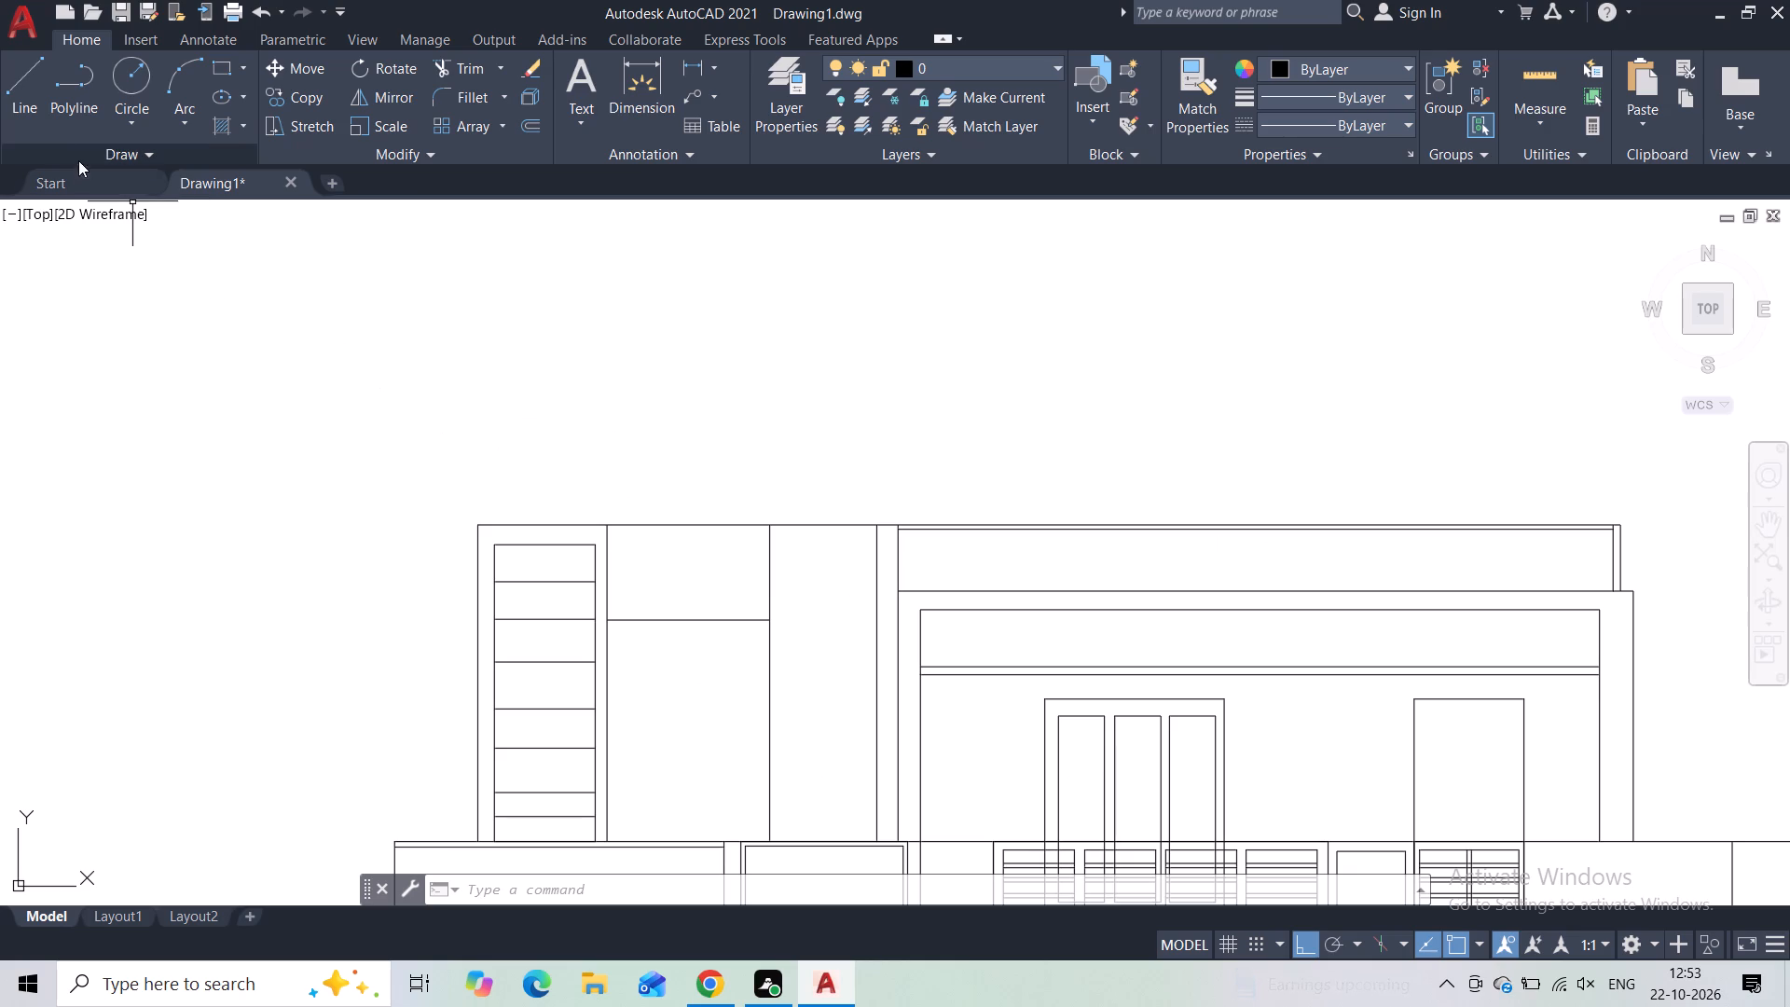
left_click(39, 130)
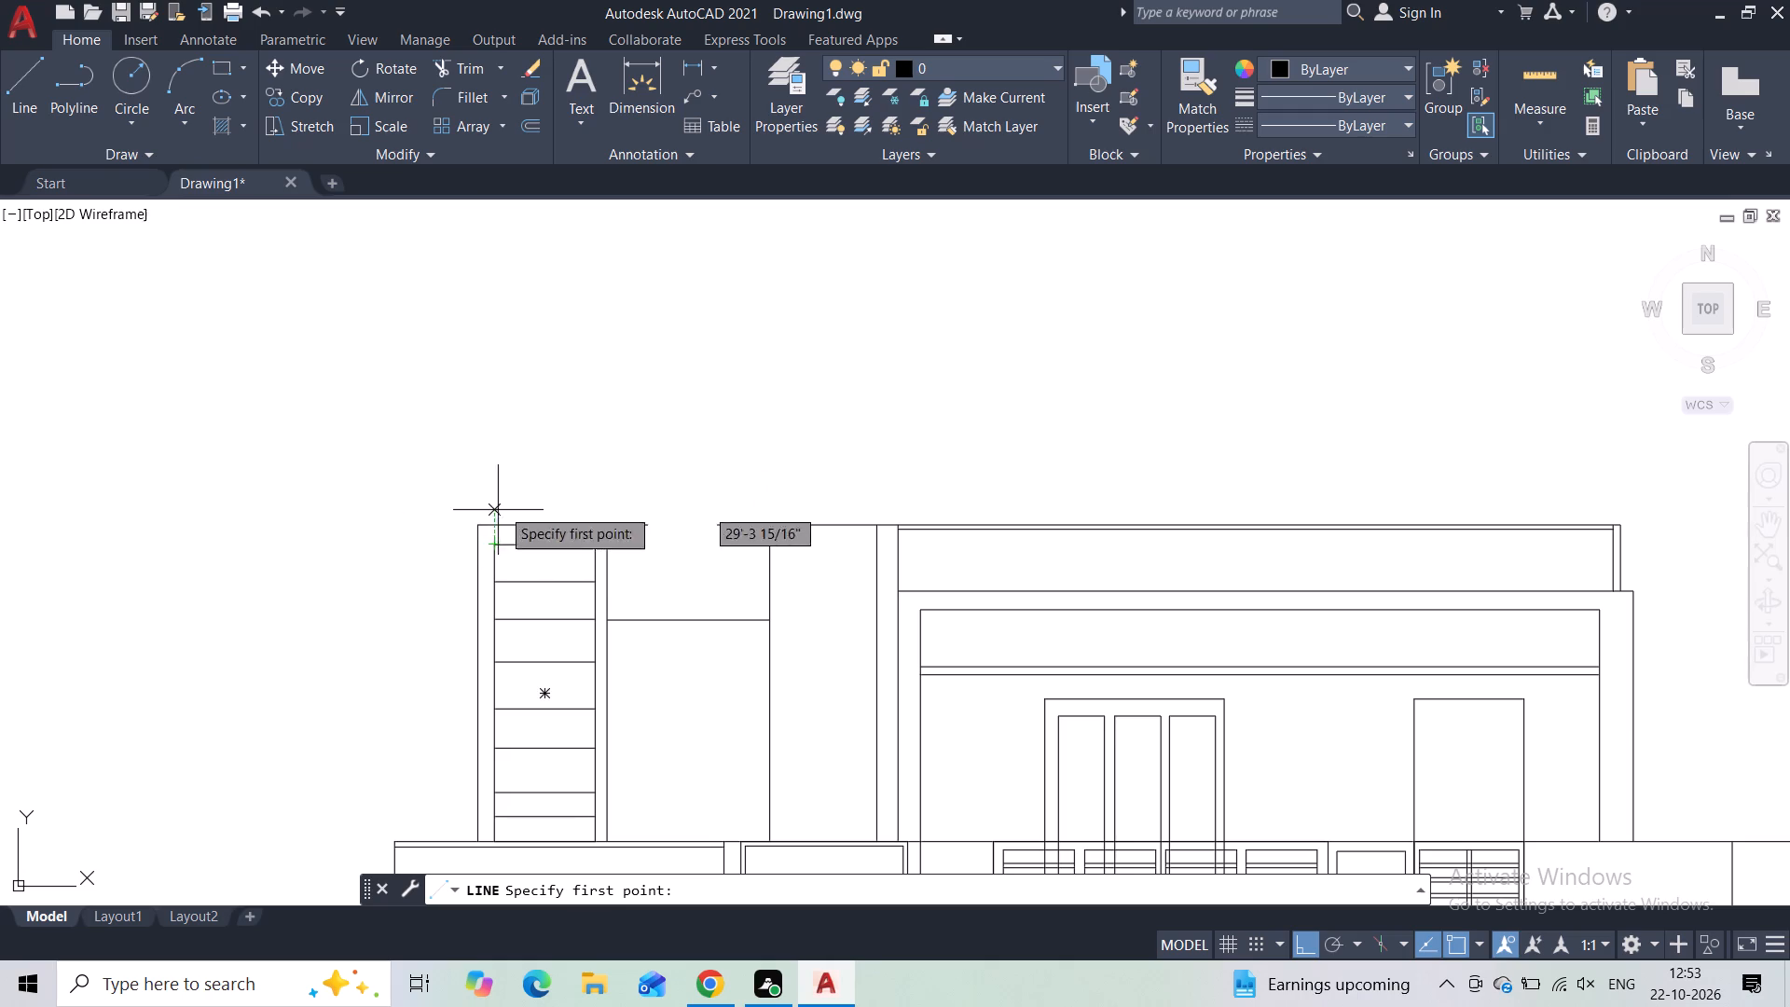
left_click(480, 526)
middle_click_drag(486, 429, 381, 603)
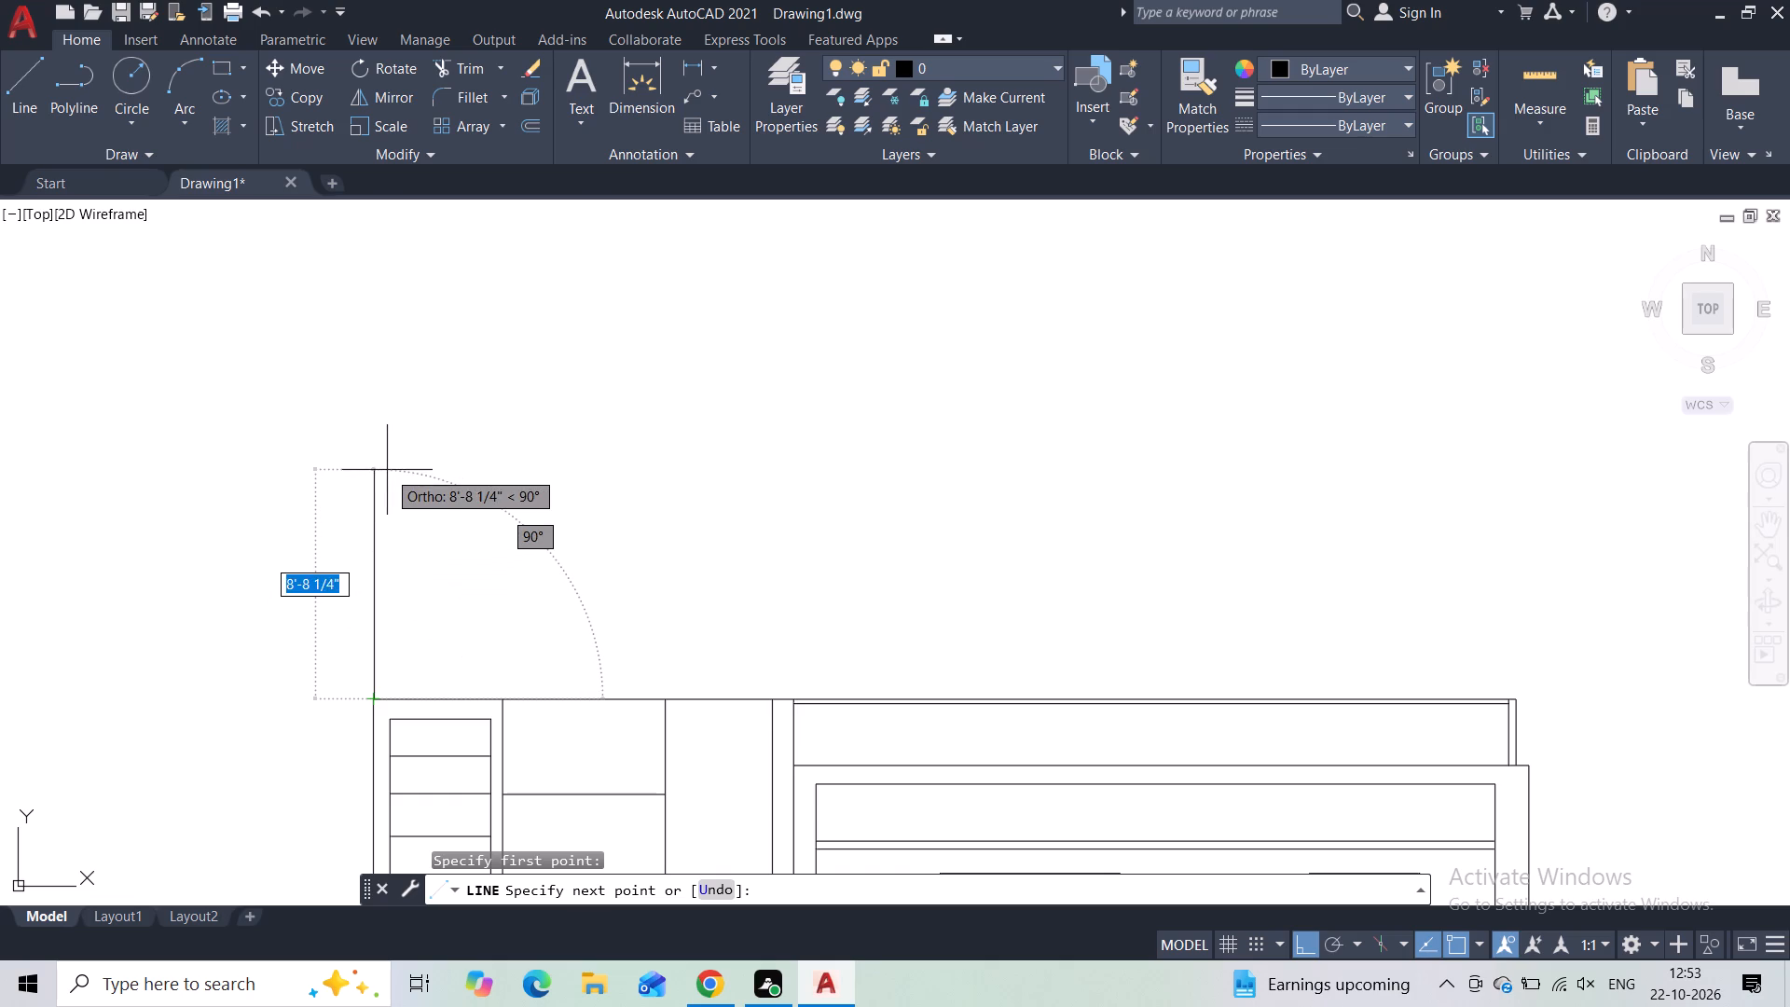
type("12'")
key("Return")
key("Escape")
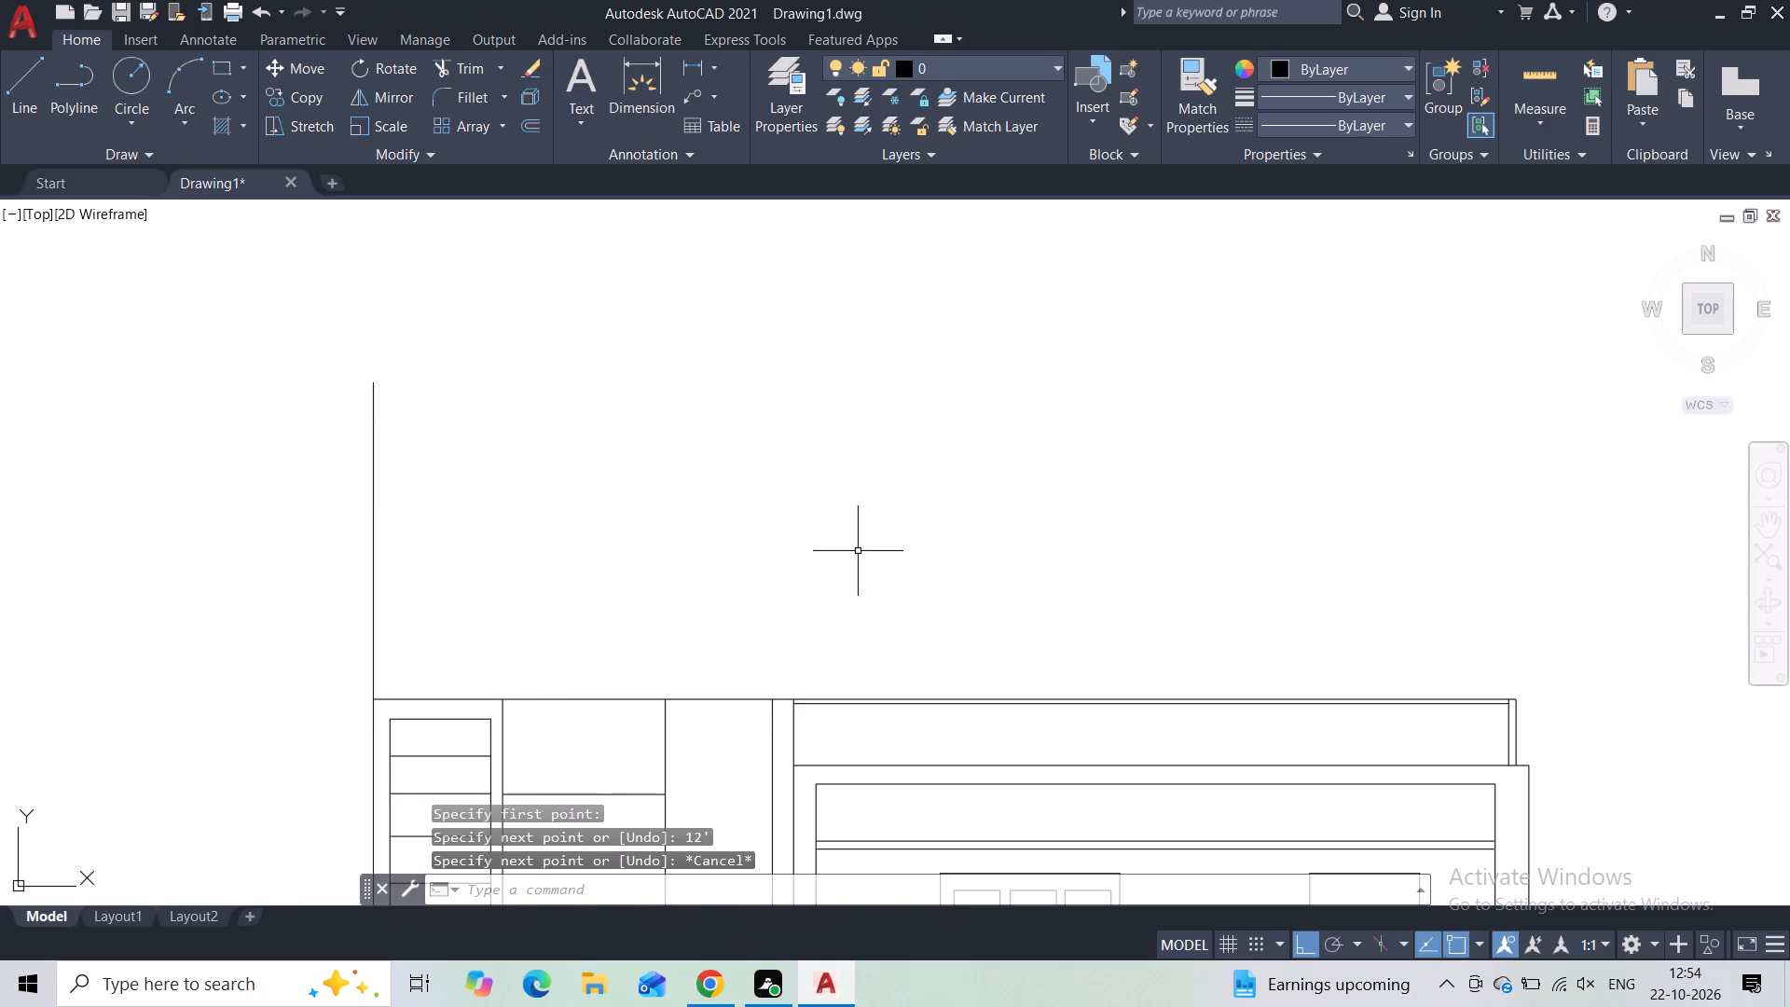
Draw a second 12' vertical line upward from the roof line, above the inner wall line beside the slatted panel.
key("space")
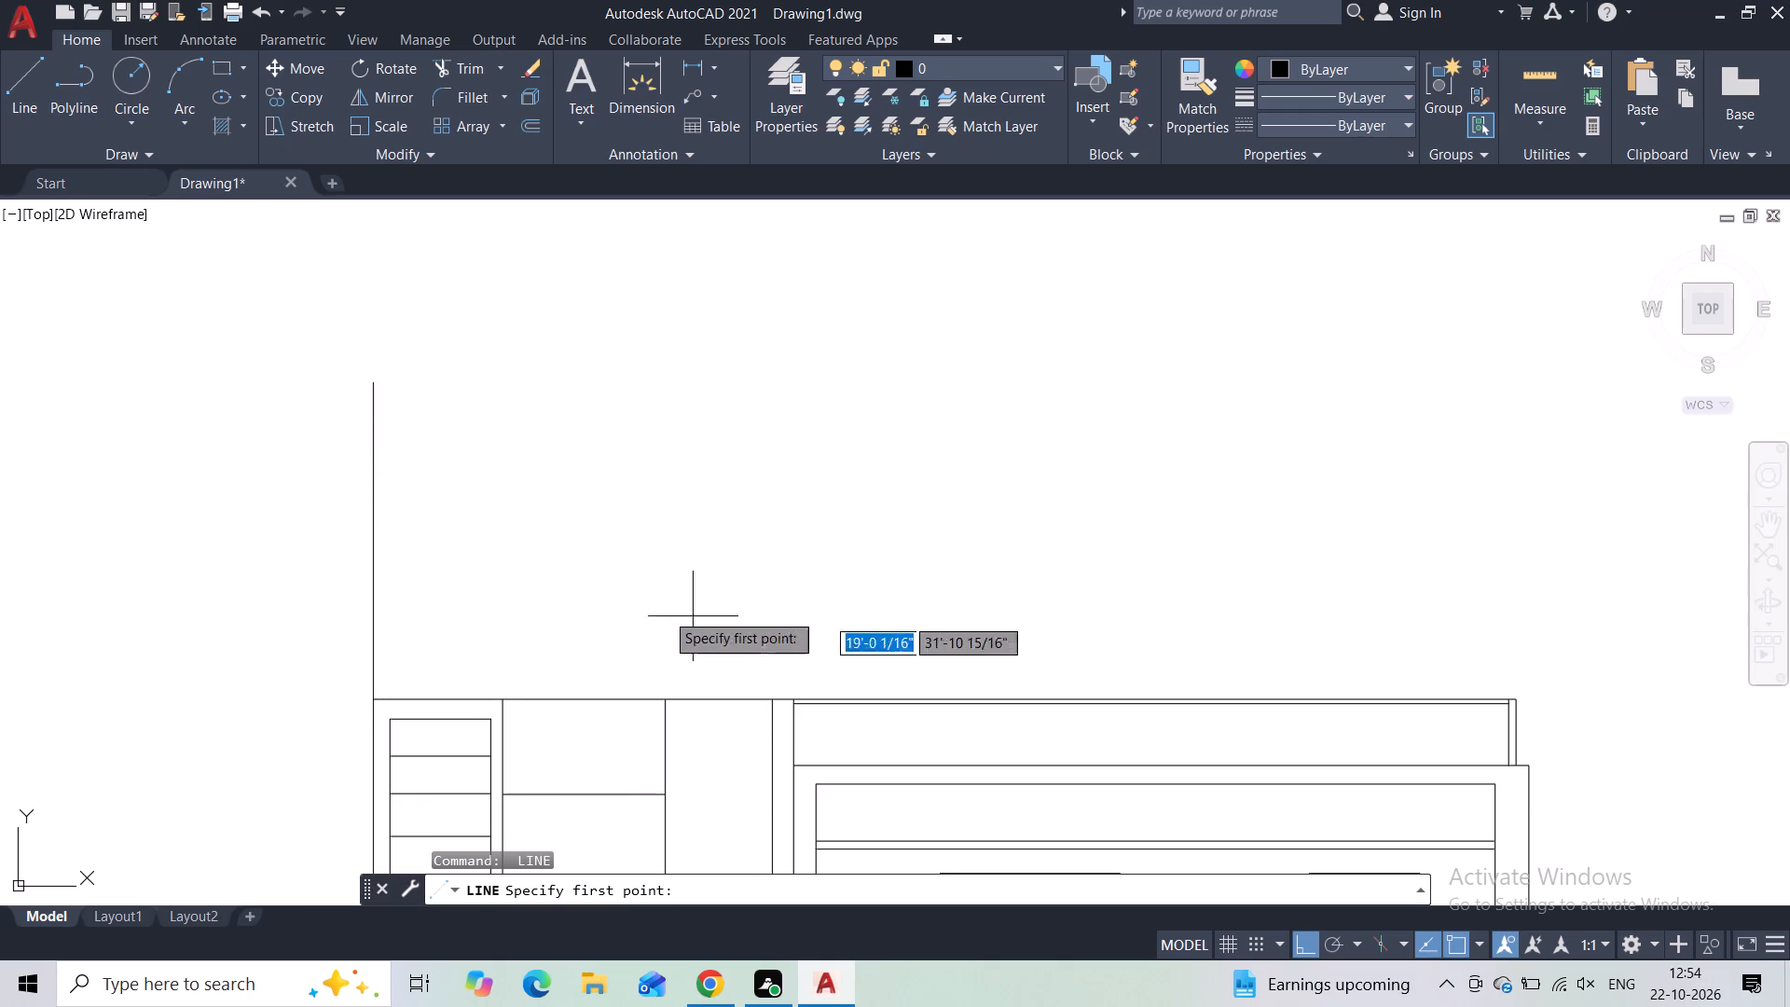
middle_click_drag(516, 686, 563, 593)
middle_click_drag(506, 583, 729, 426)
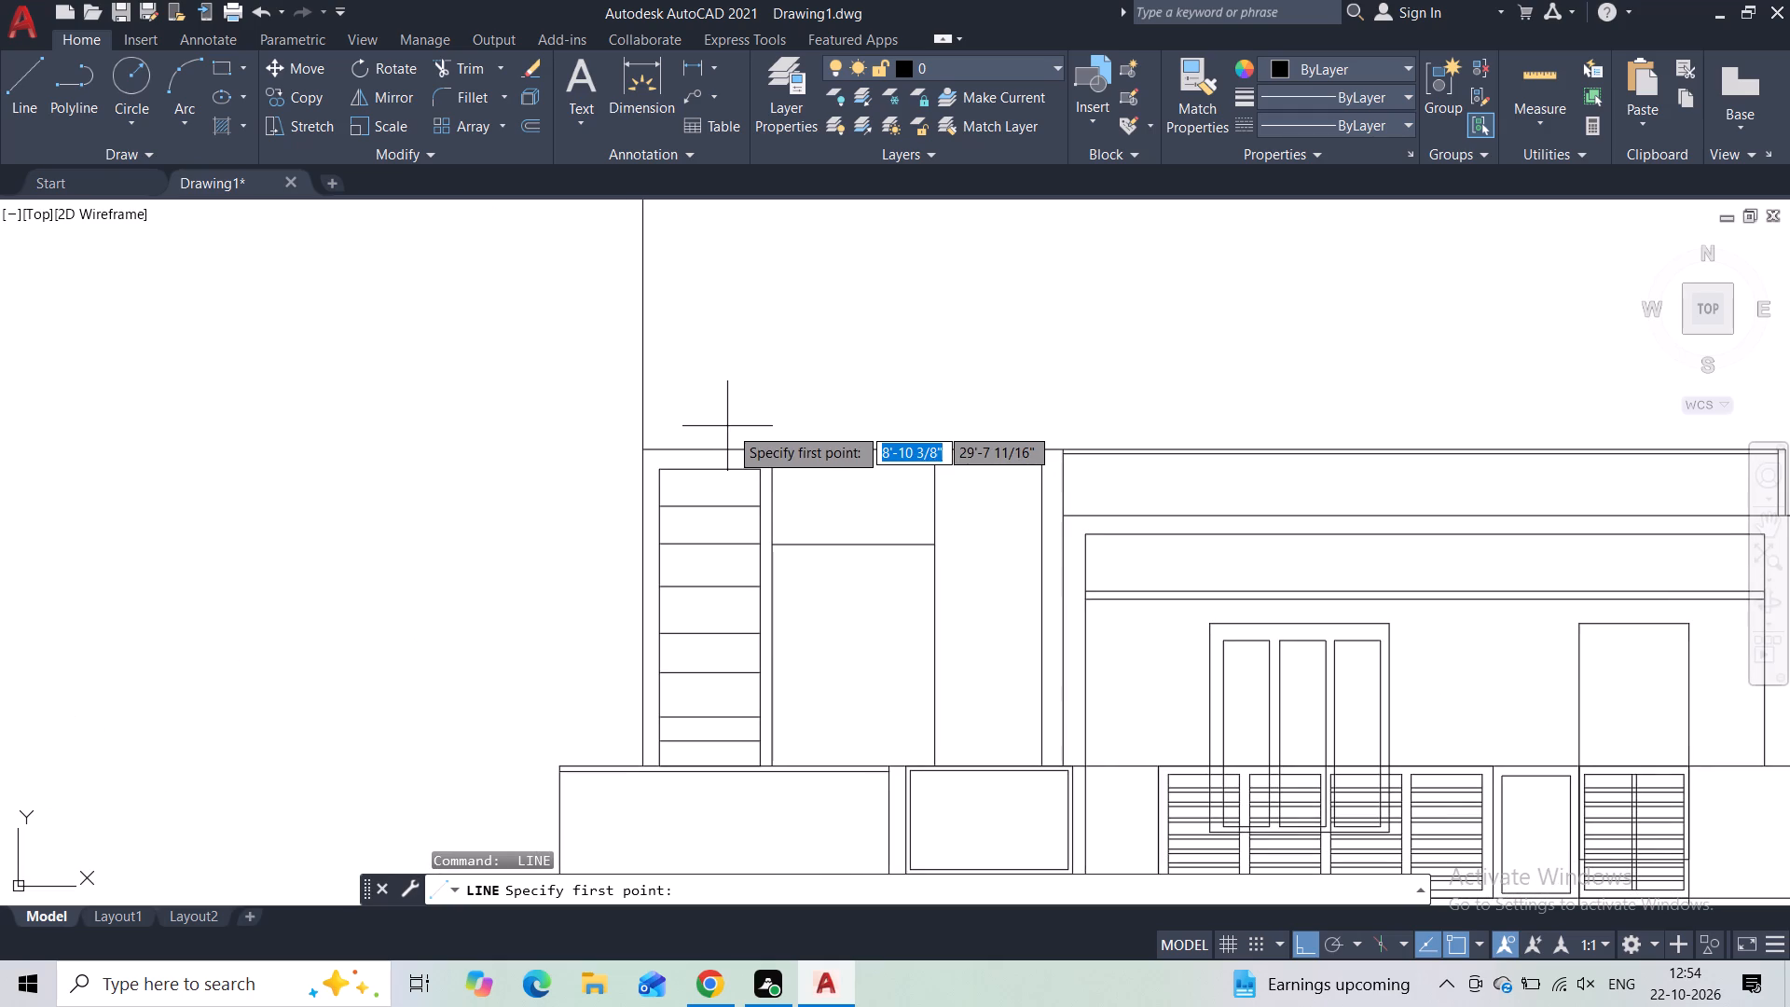
scroll(731, 414, "up", 1)
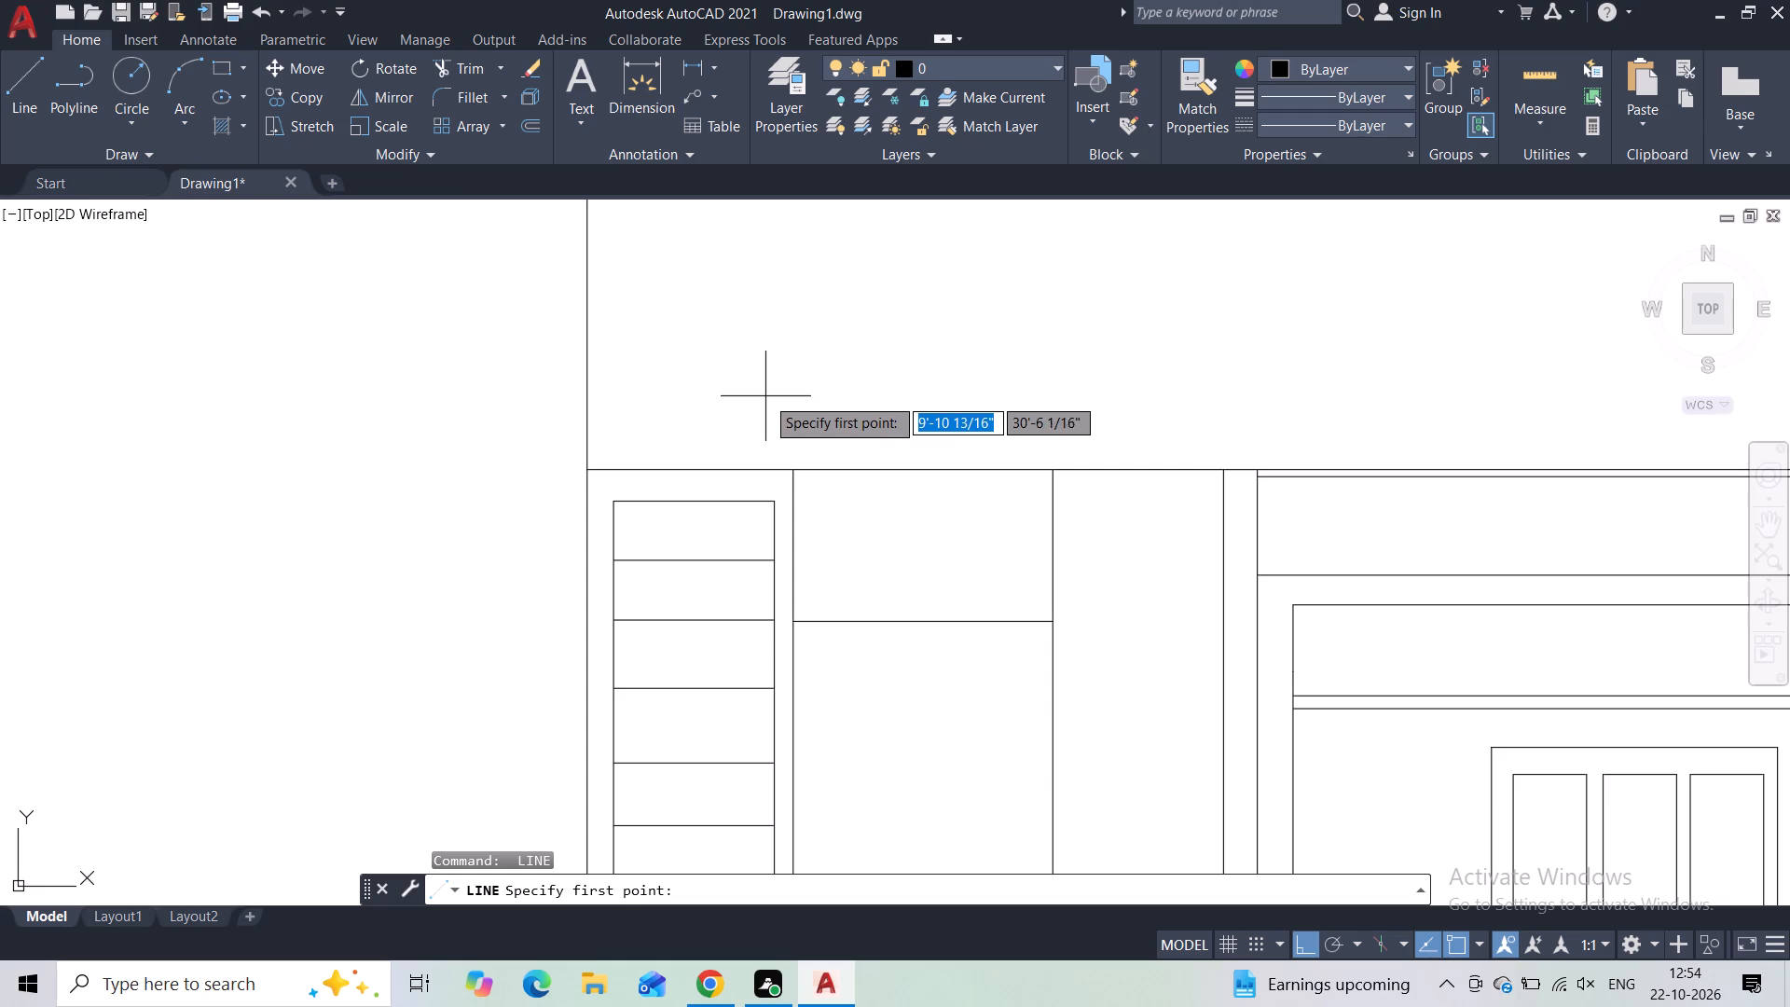
left_click(797, 466)
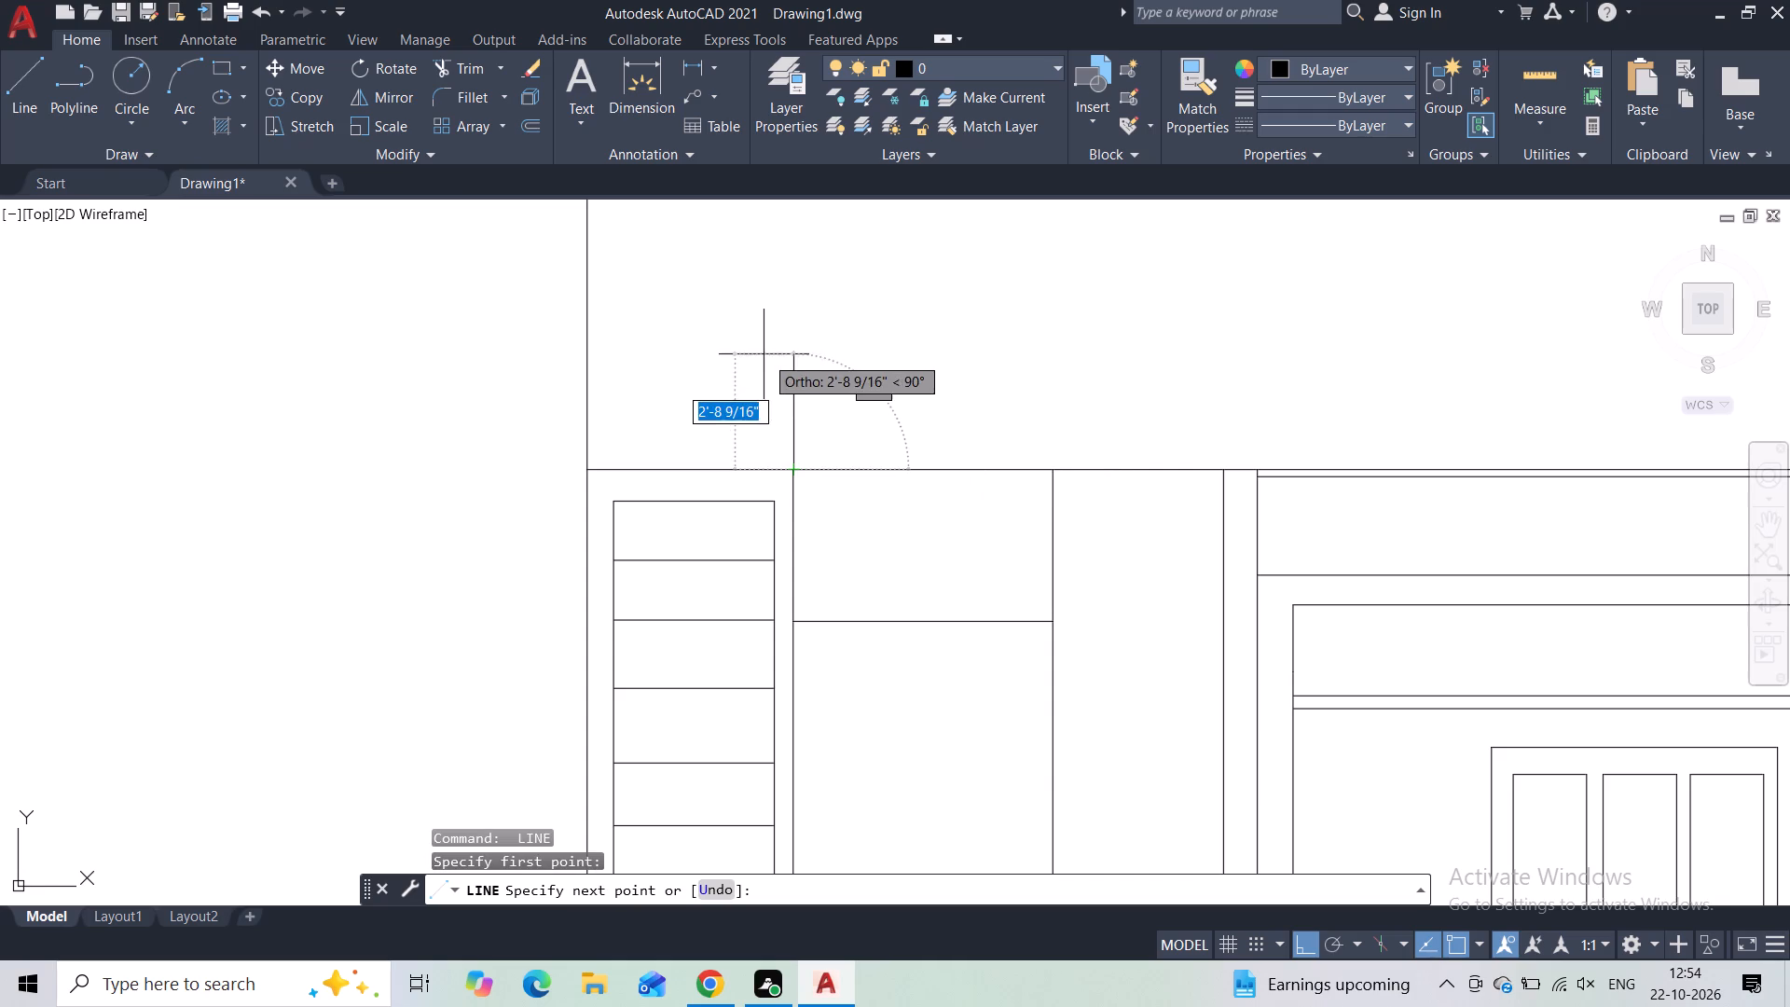
middle_click_drag(763, 353, 711, 536)
scroll(747, 406, "down", 2)
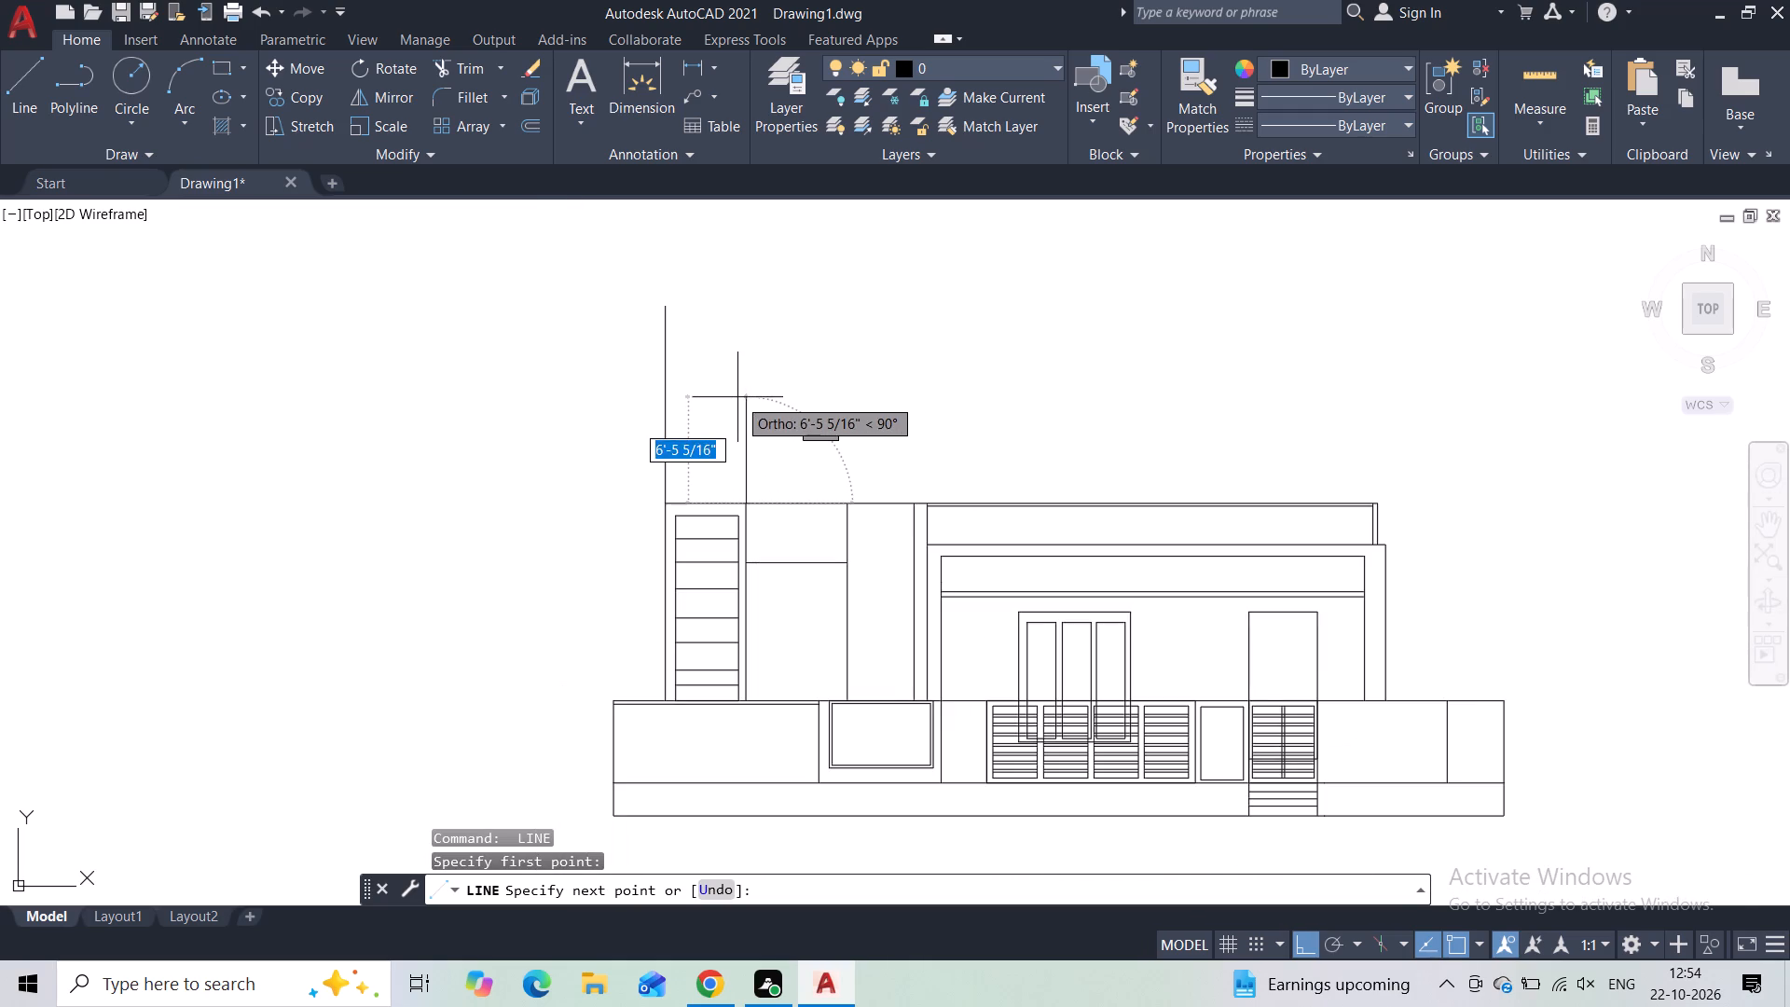
type("12")
key("apostrophe")
key("Return")
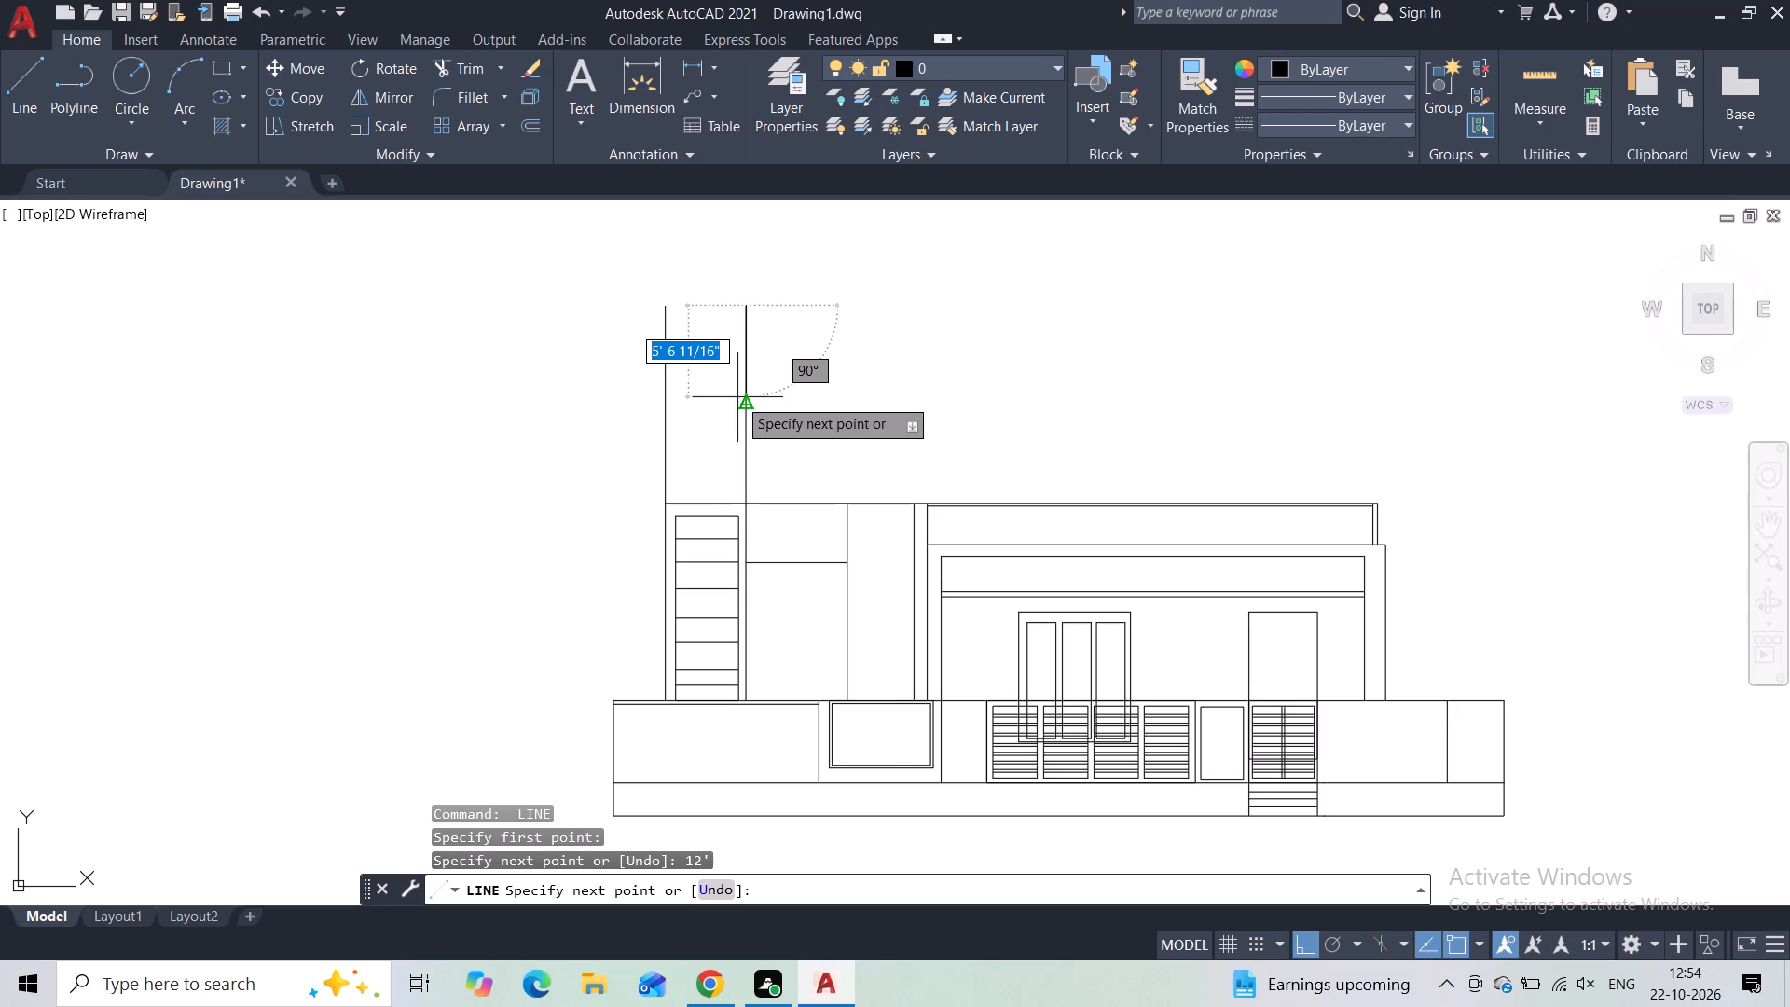
key("Escape")
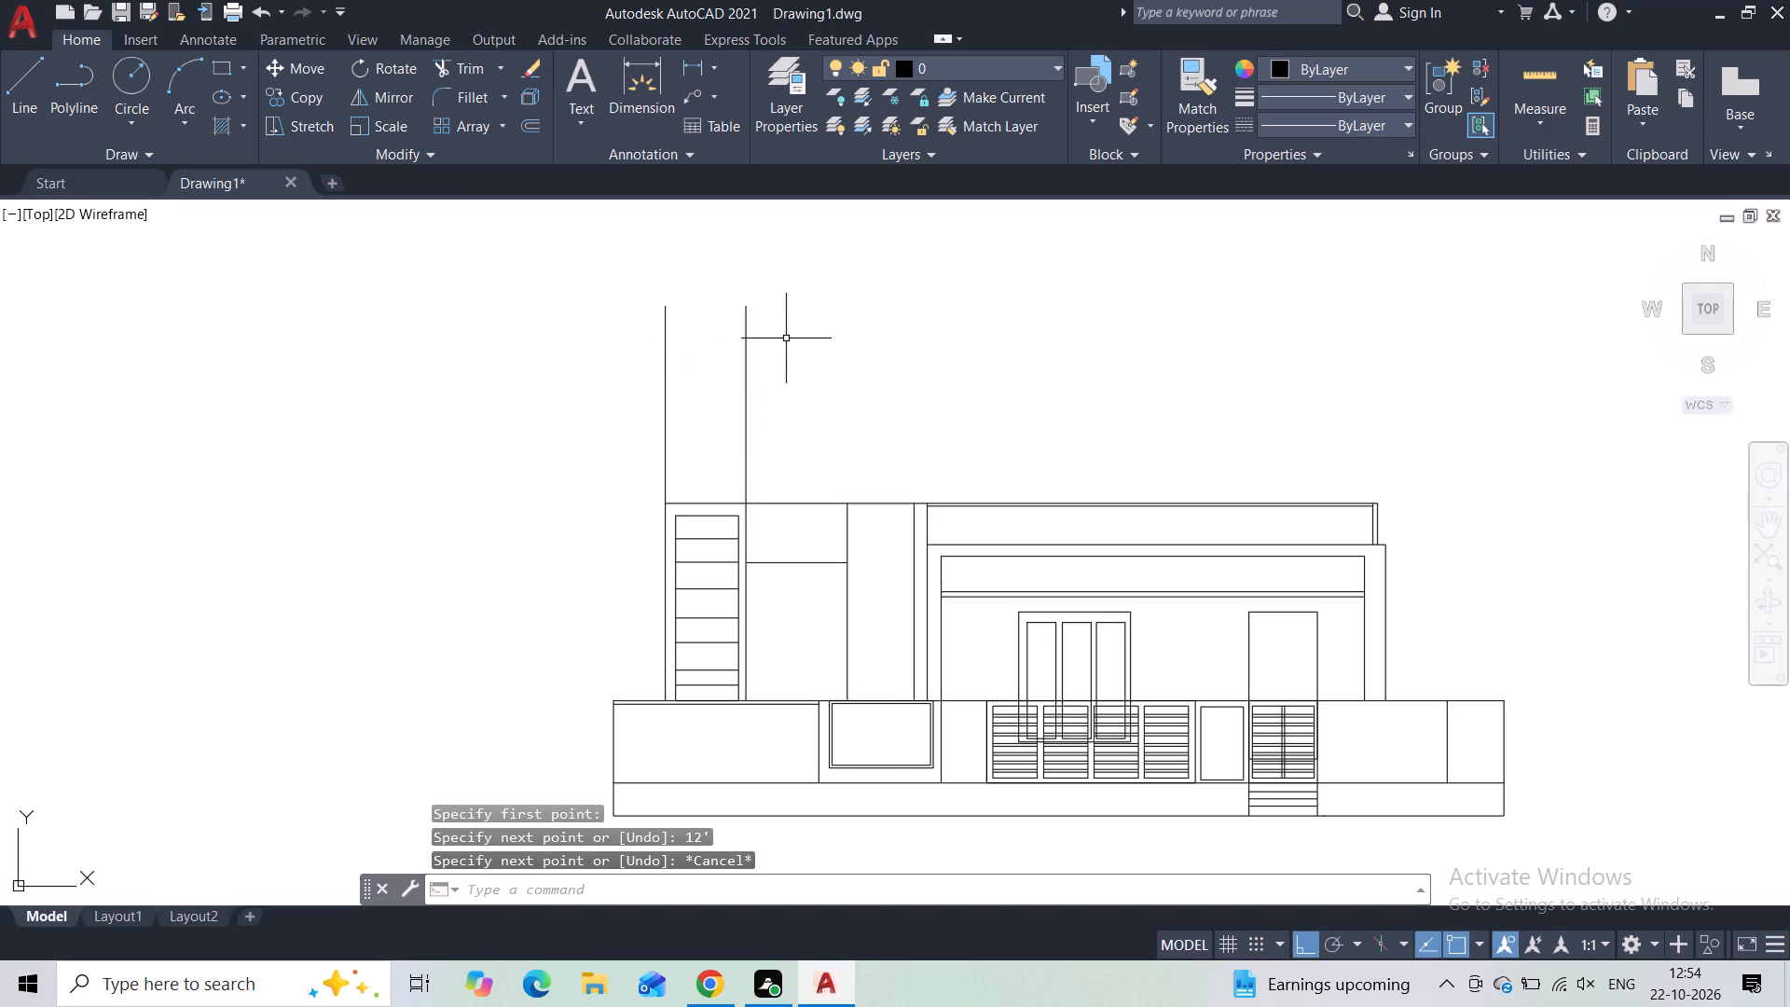
Continue the outer vertical 3' upward, then draw a horizontal line about 11'-8" long from its top toward the building.
middle_click_drag(786, 338, 717, 358)
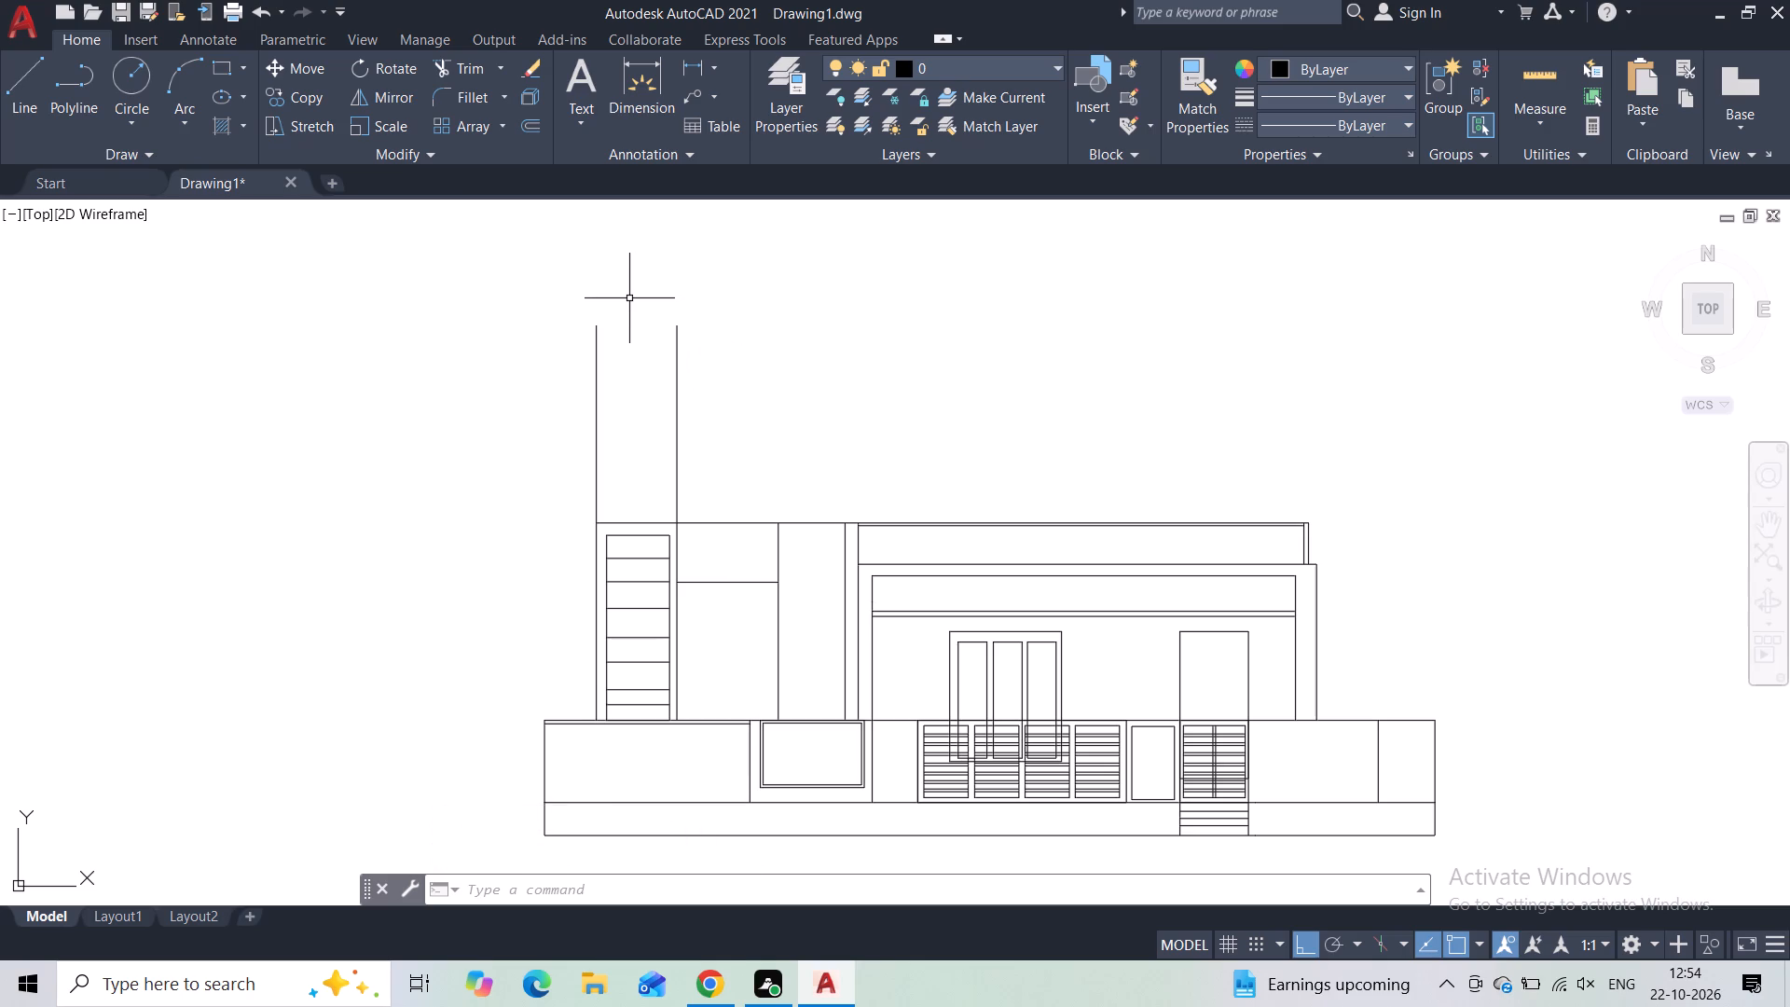
key("space")
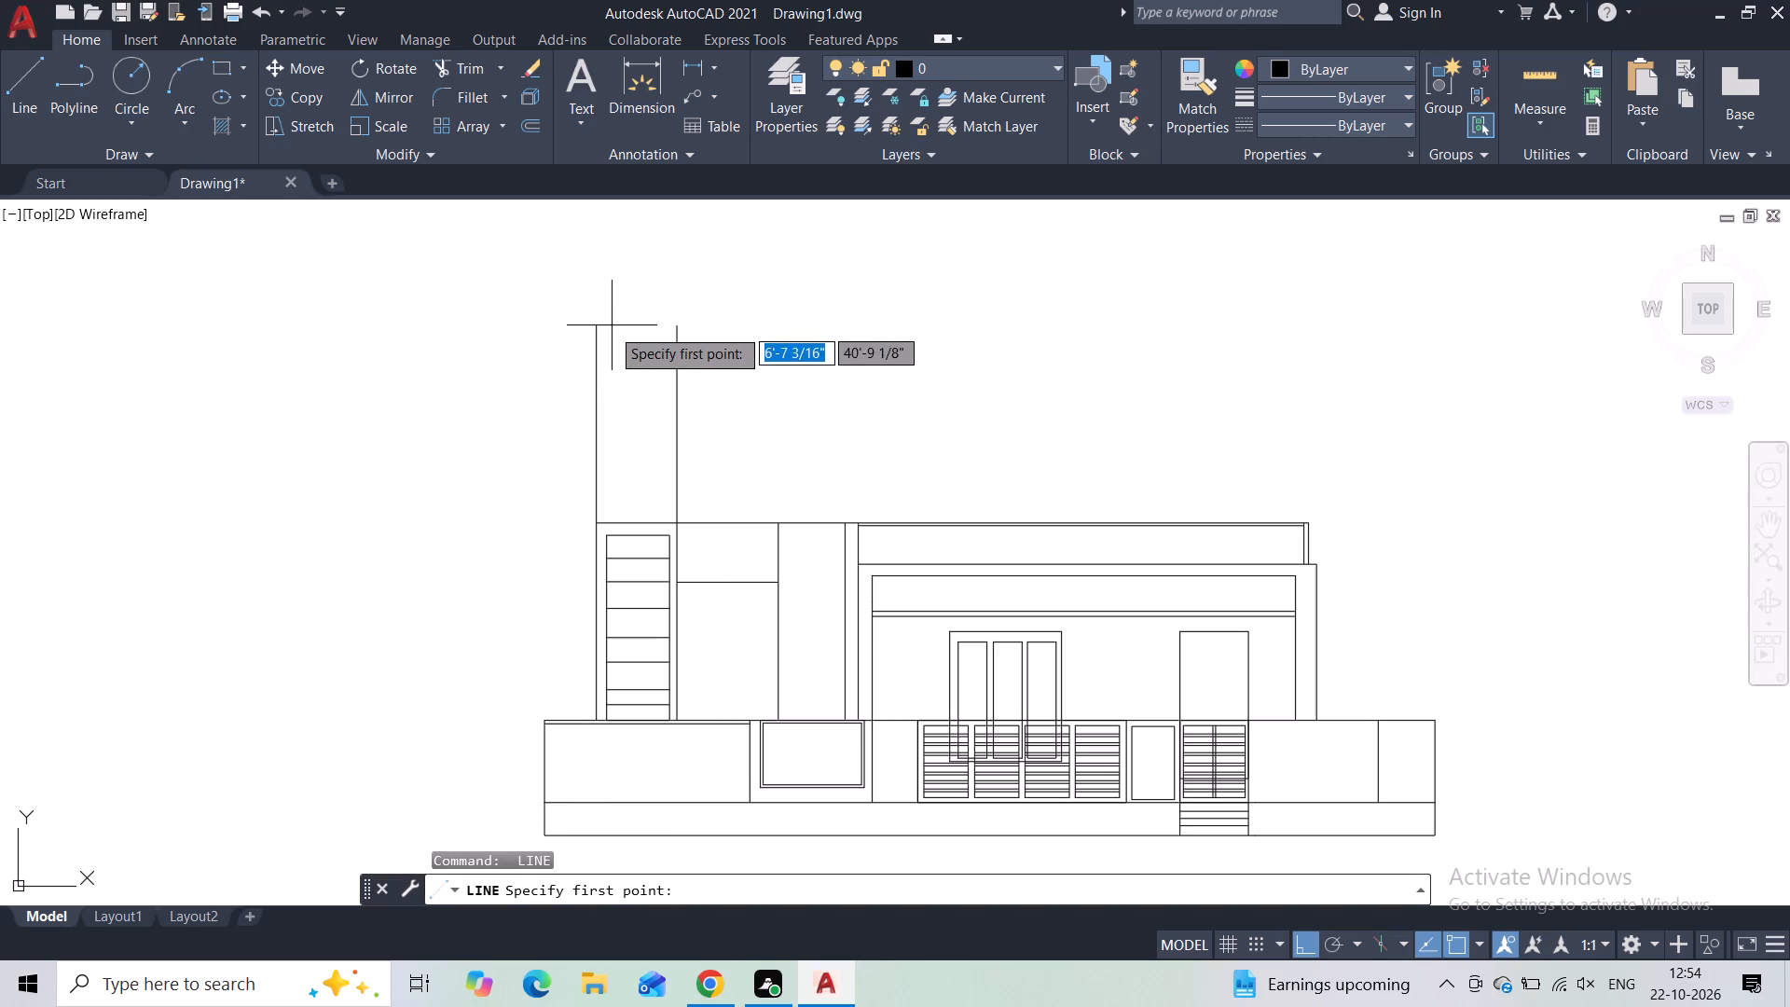
left_click(596, 331)
type("3'")
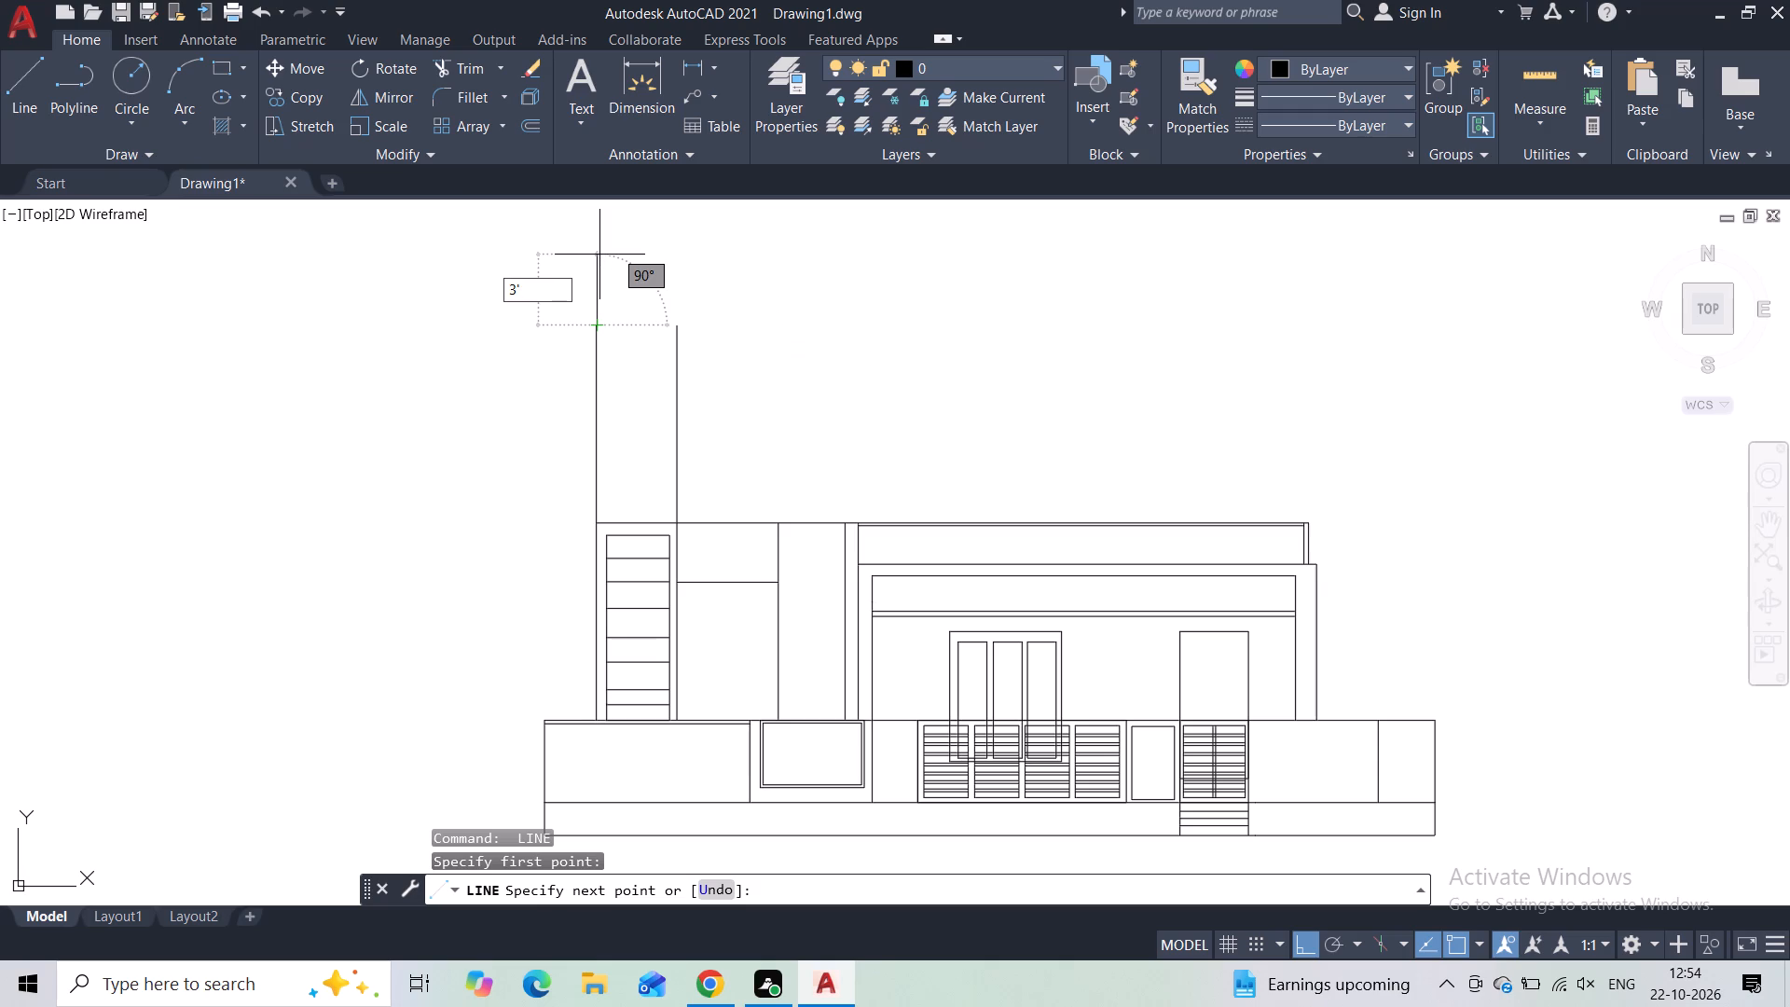
key("Return")
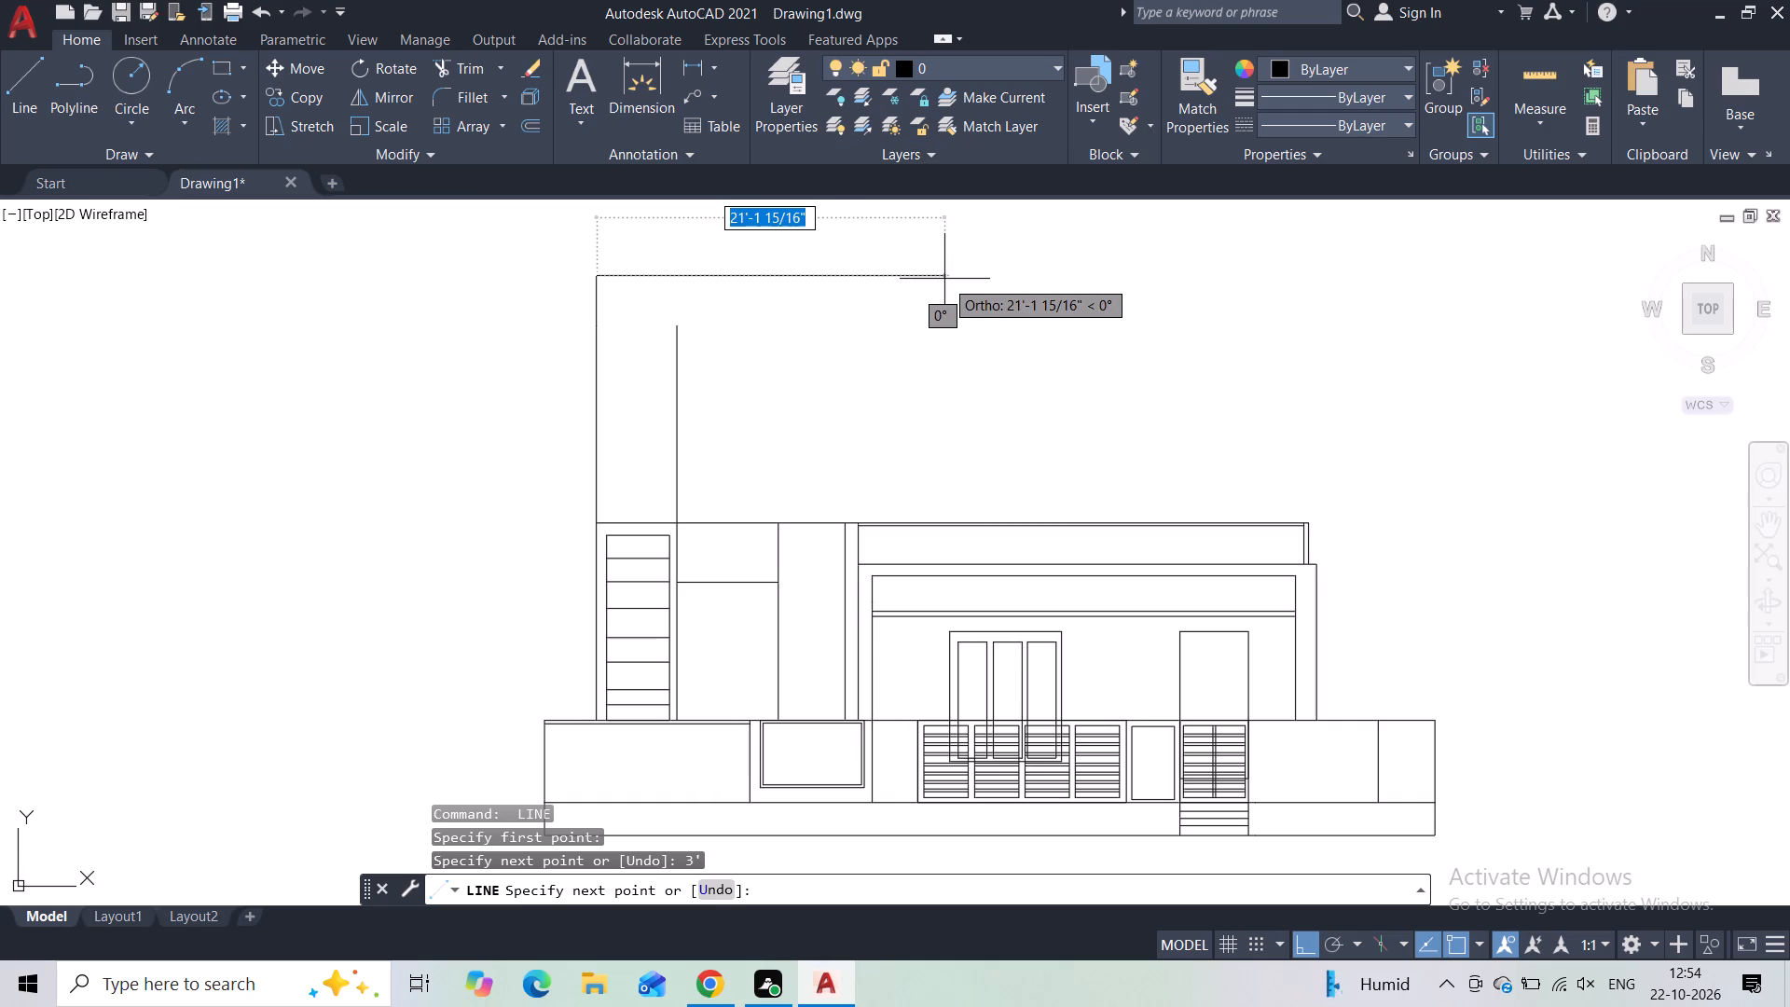
left_click(788, 269)
key("Escape")
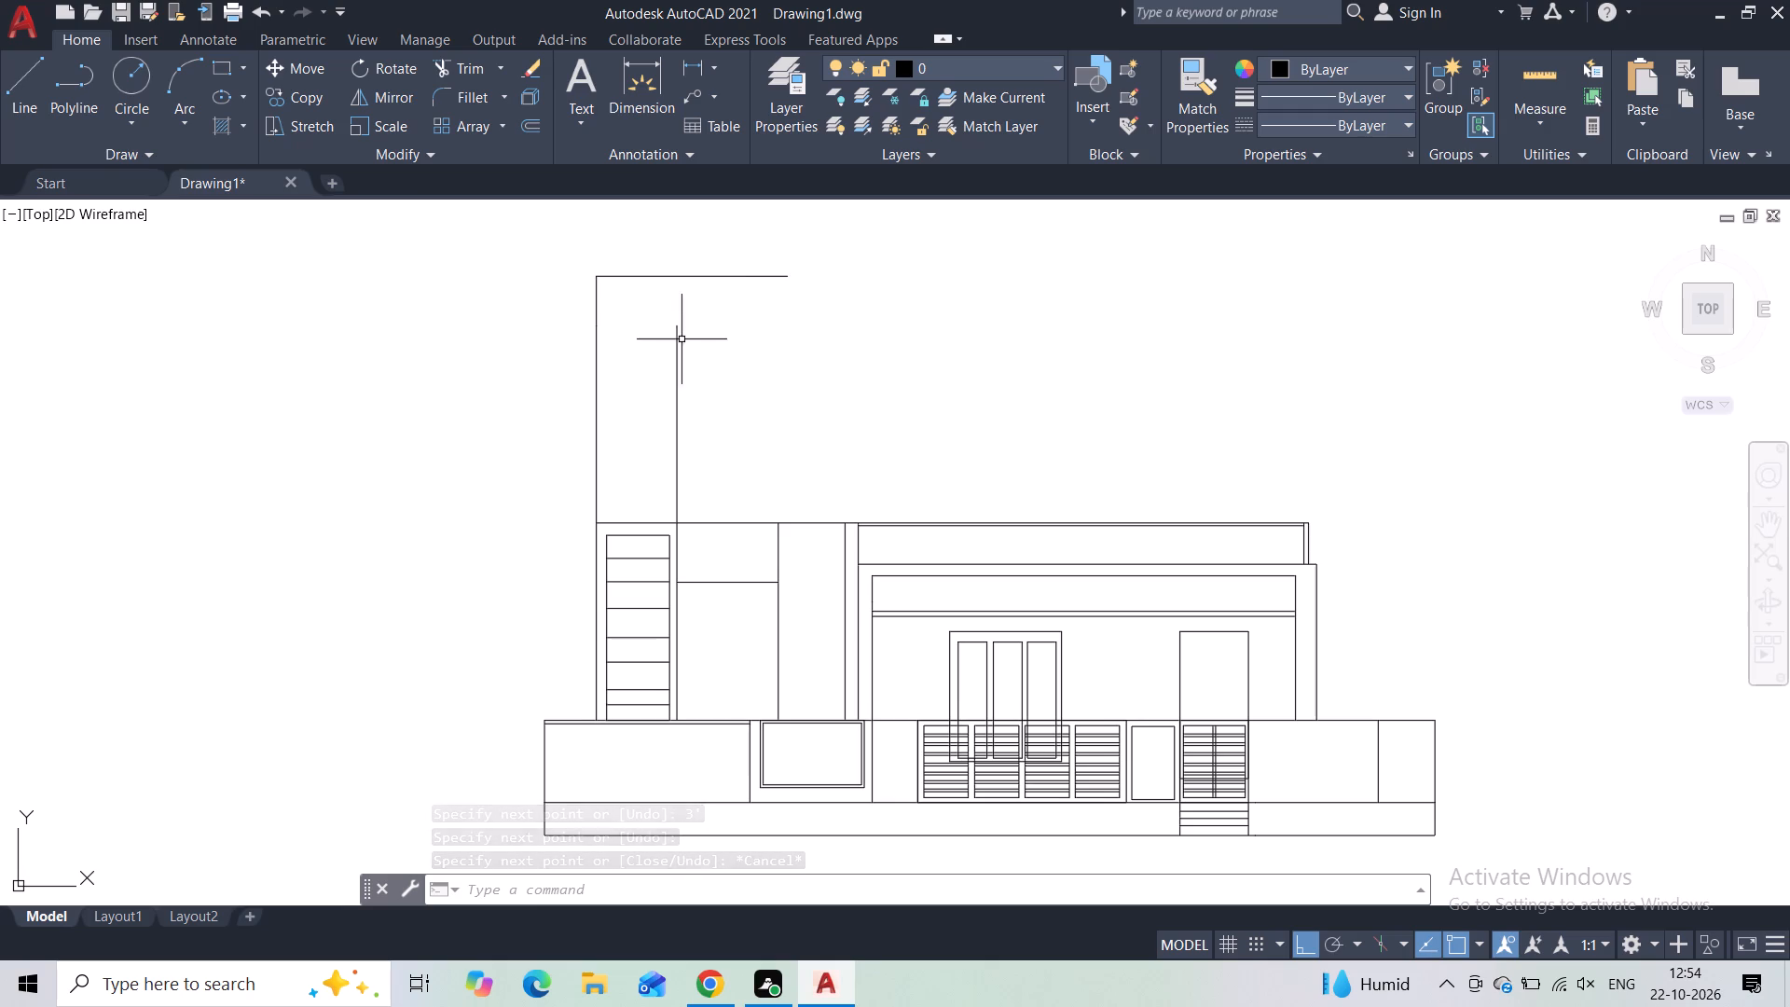
Draw a horizontal line about 8'-7" long from just below the inner vertical's top, parallel to the upper horizontal.
scroll(695, 324, "up", 2)
key("space")
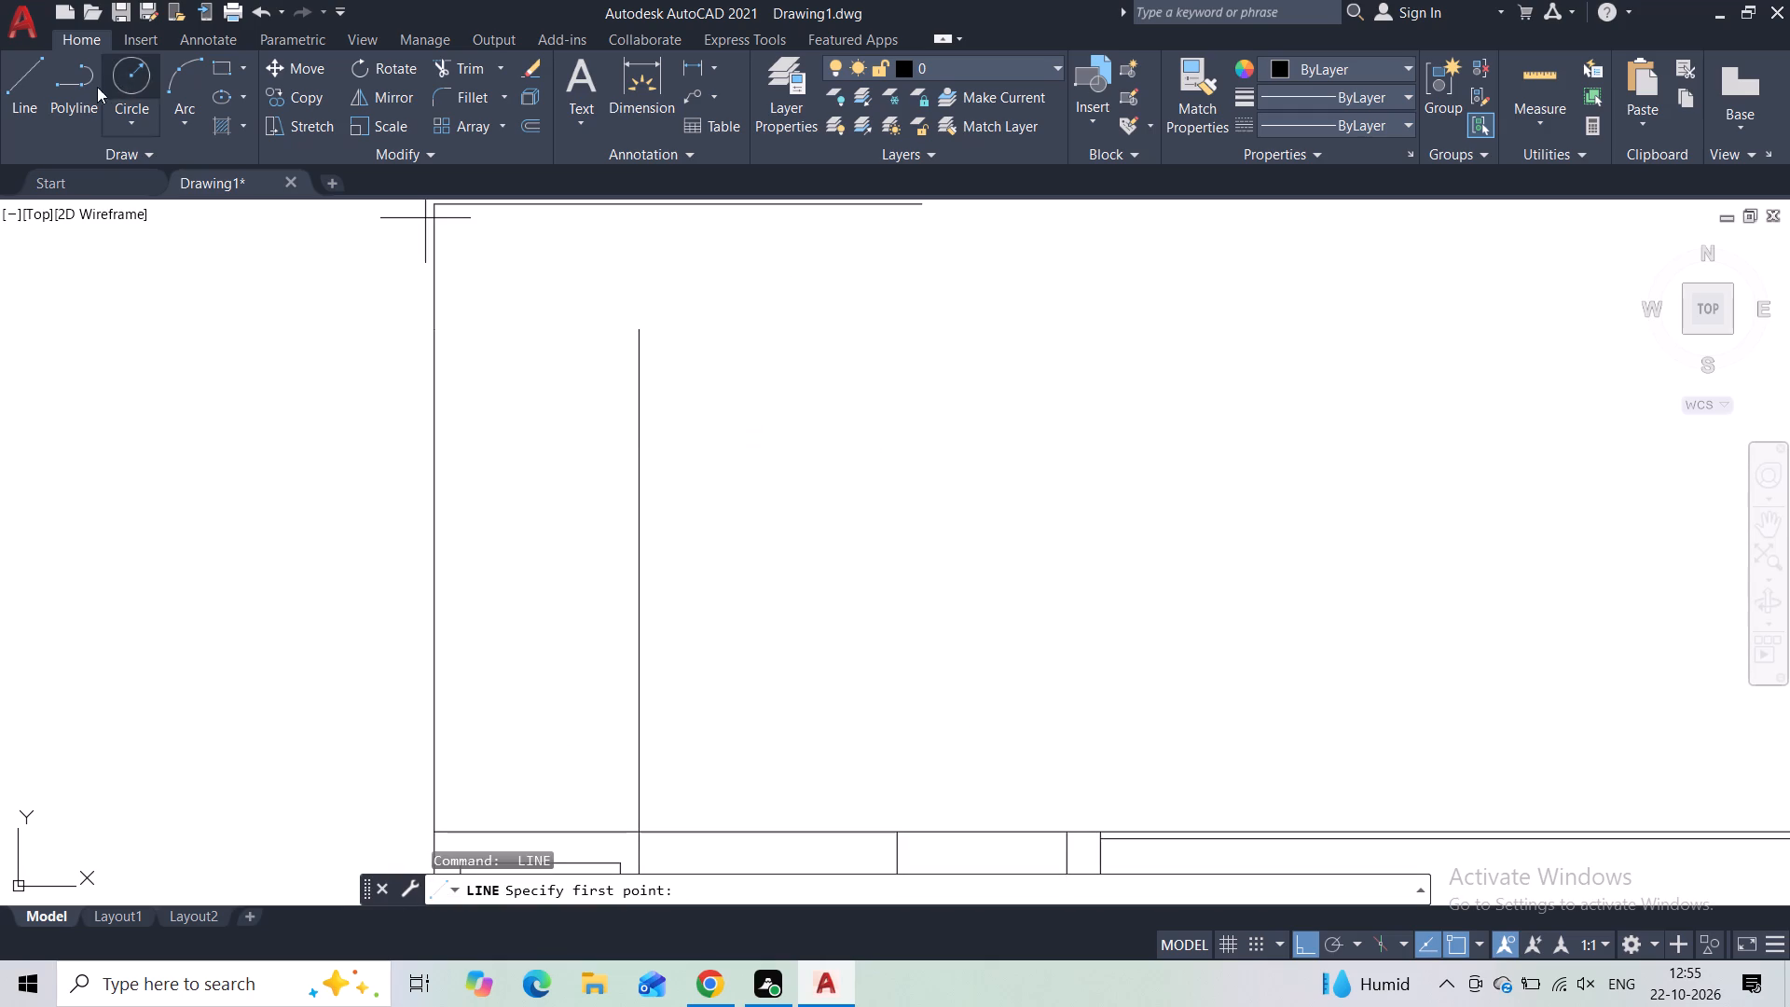
left_click(8, 96)
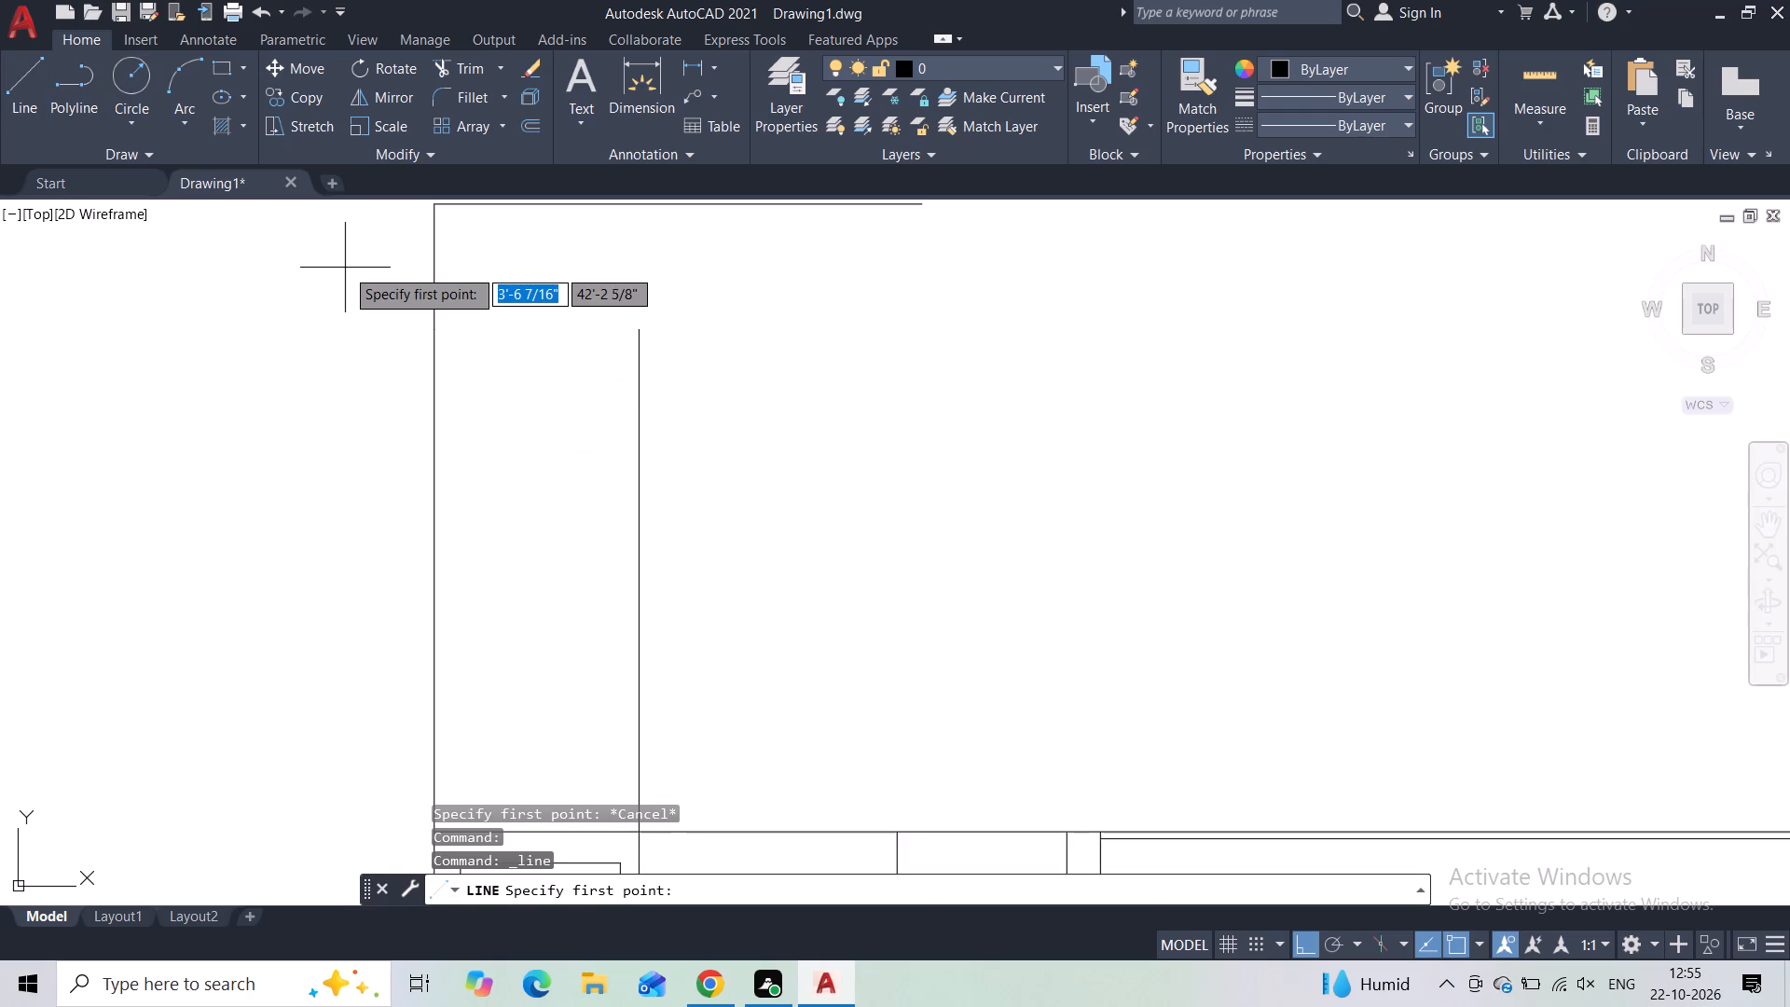
left_click(644, 361)
scroll(811, 372, "down", 1)
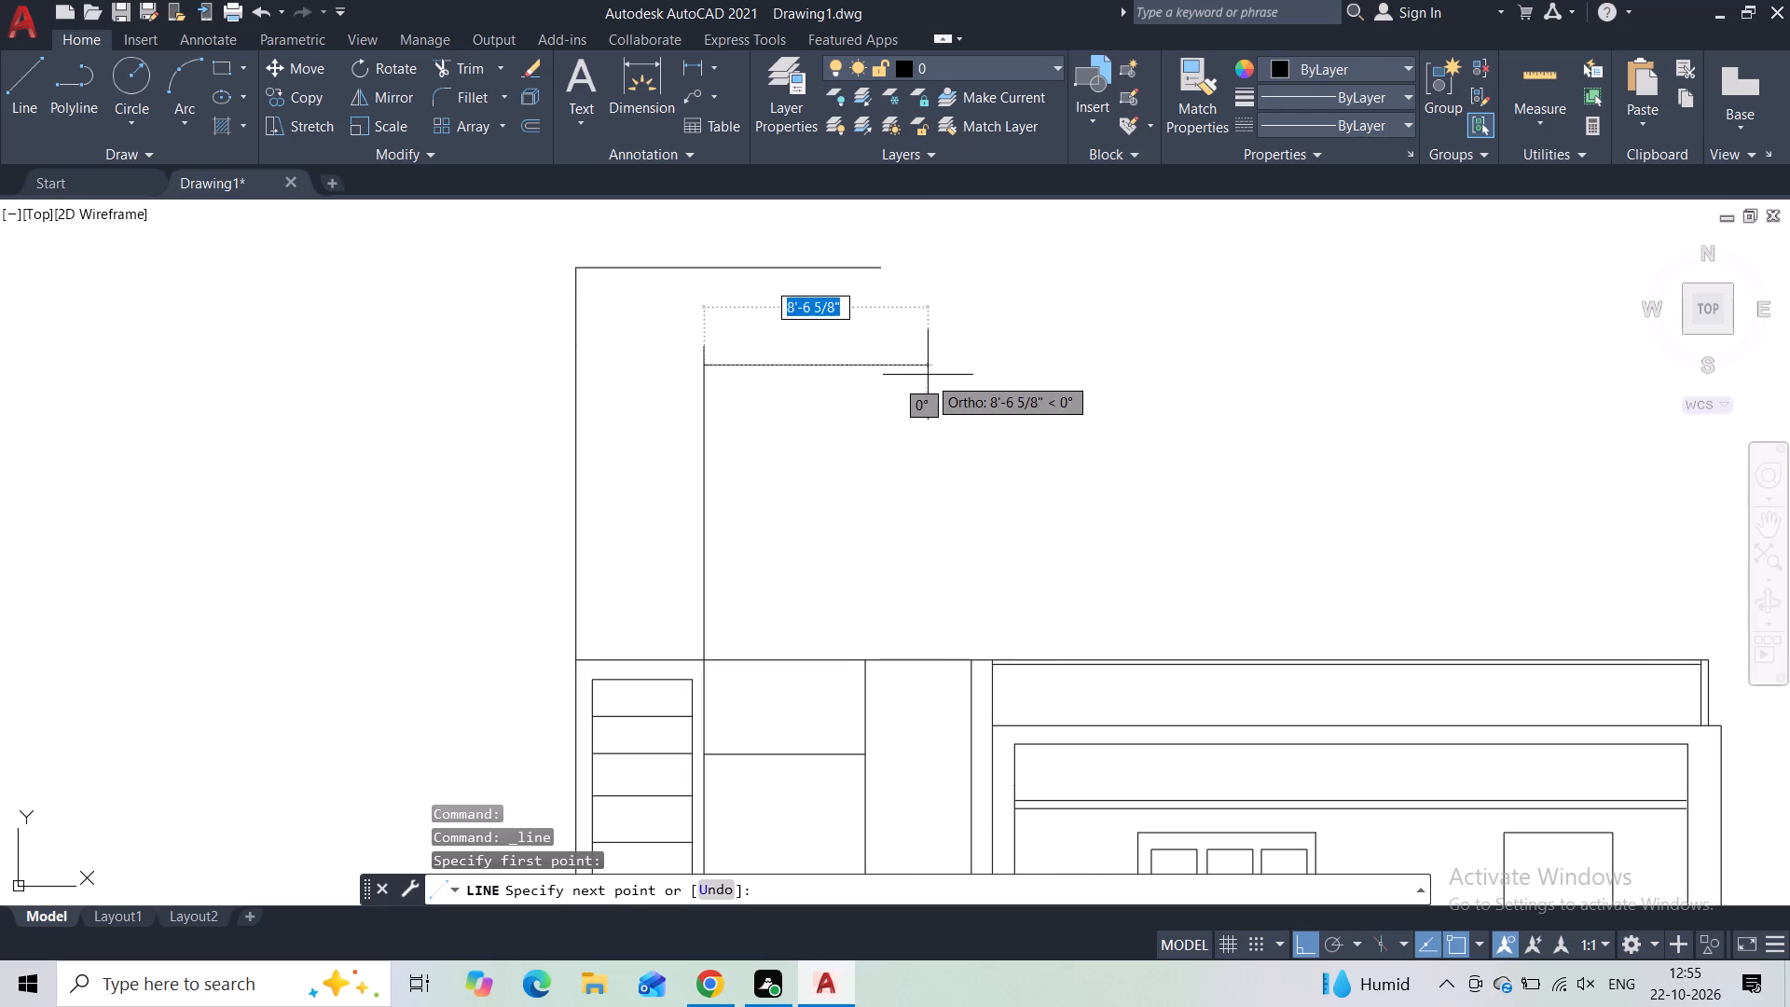
left_click(928, 375)
key("Escape")
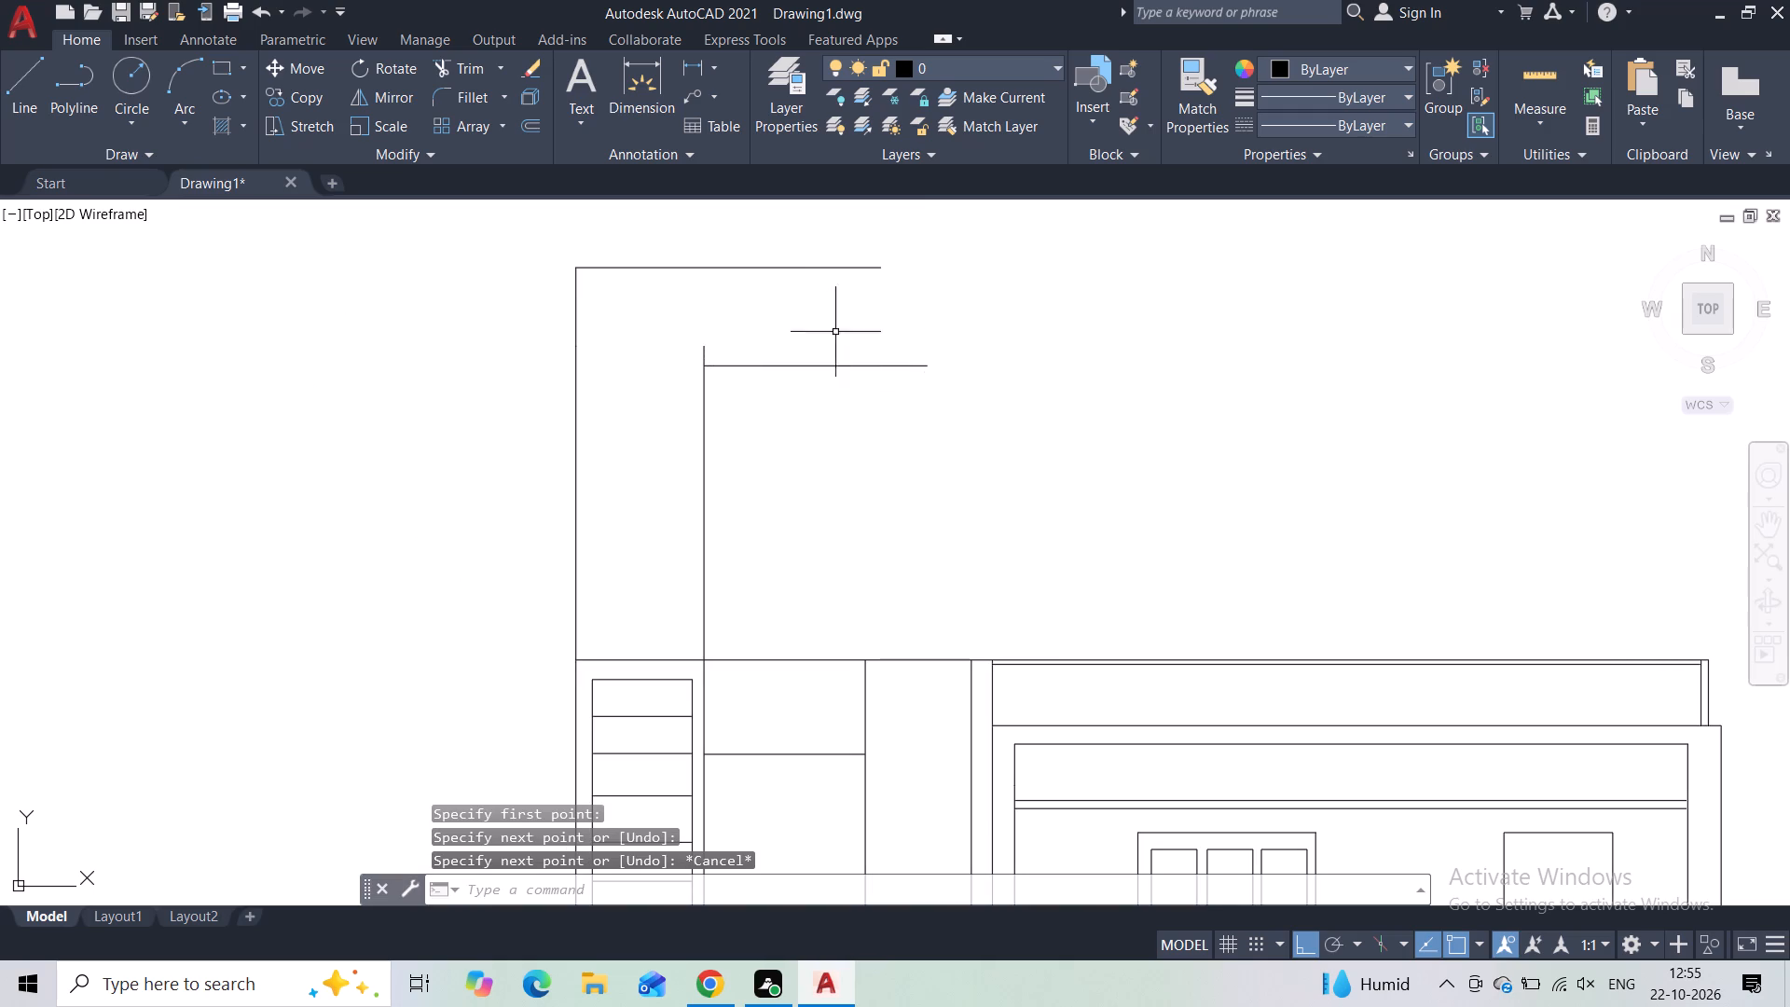
Trim the end of the inner vertical where it overhangs above the lower horizontal line.
left_click(449, 61)
scroll(676, 289, "up", 3)
left_click_drag(854, 515, 632, 479)
left_click_drag(632, 479, 704, 475)
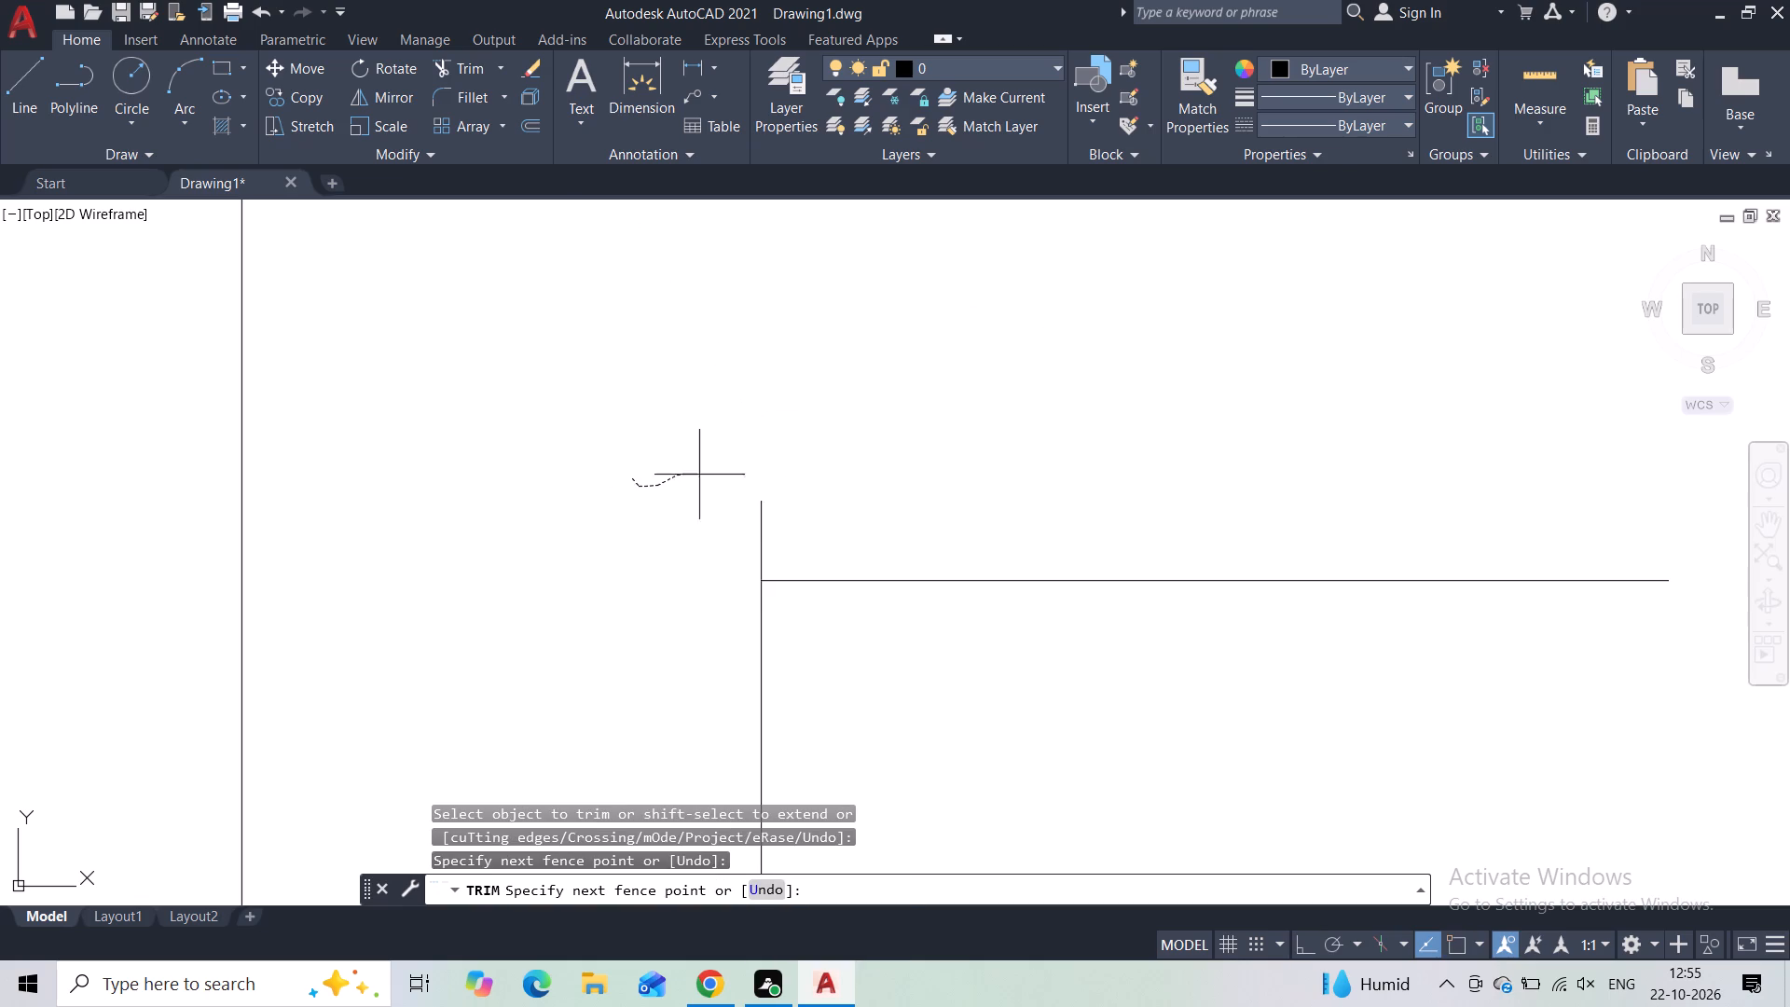
left_click_drag(704, 475, 662, 545)
scroll(707, 522, "down", 5)
key("Escape")
Close the overhang's open end with a vertical from the lower horizontal's end and a short horizontal joining the upper line's end.
middle_click_drag(800, 492, 651, 377)
scroll(800, 492, "up", 1)
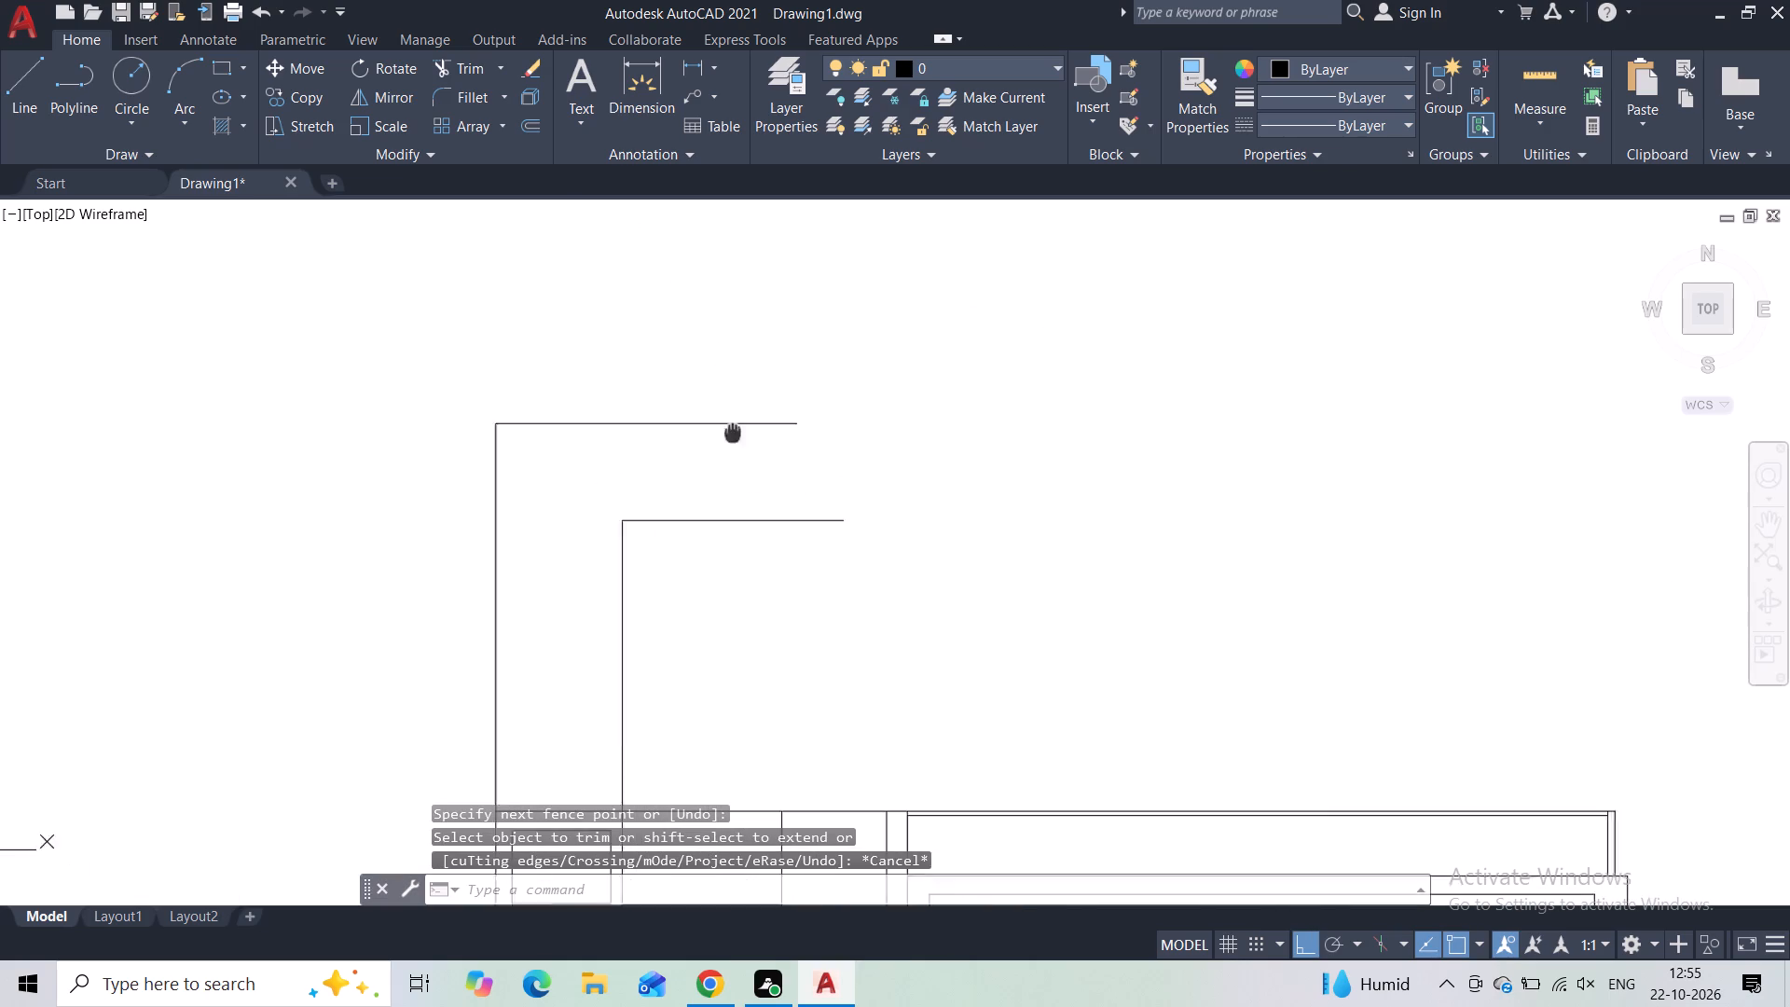
middle_click_drag(651, 377, 624, 352)
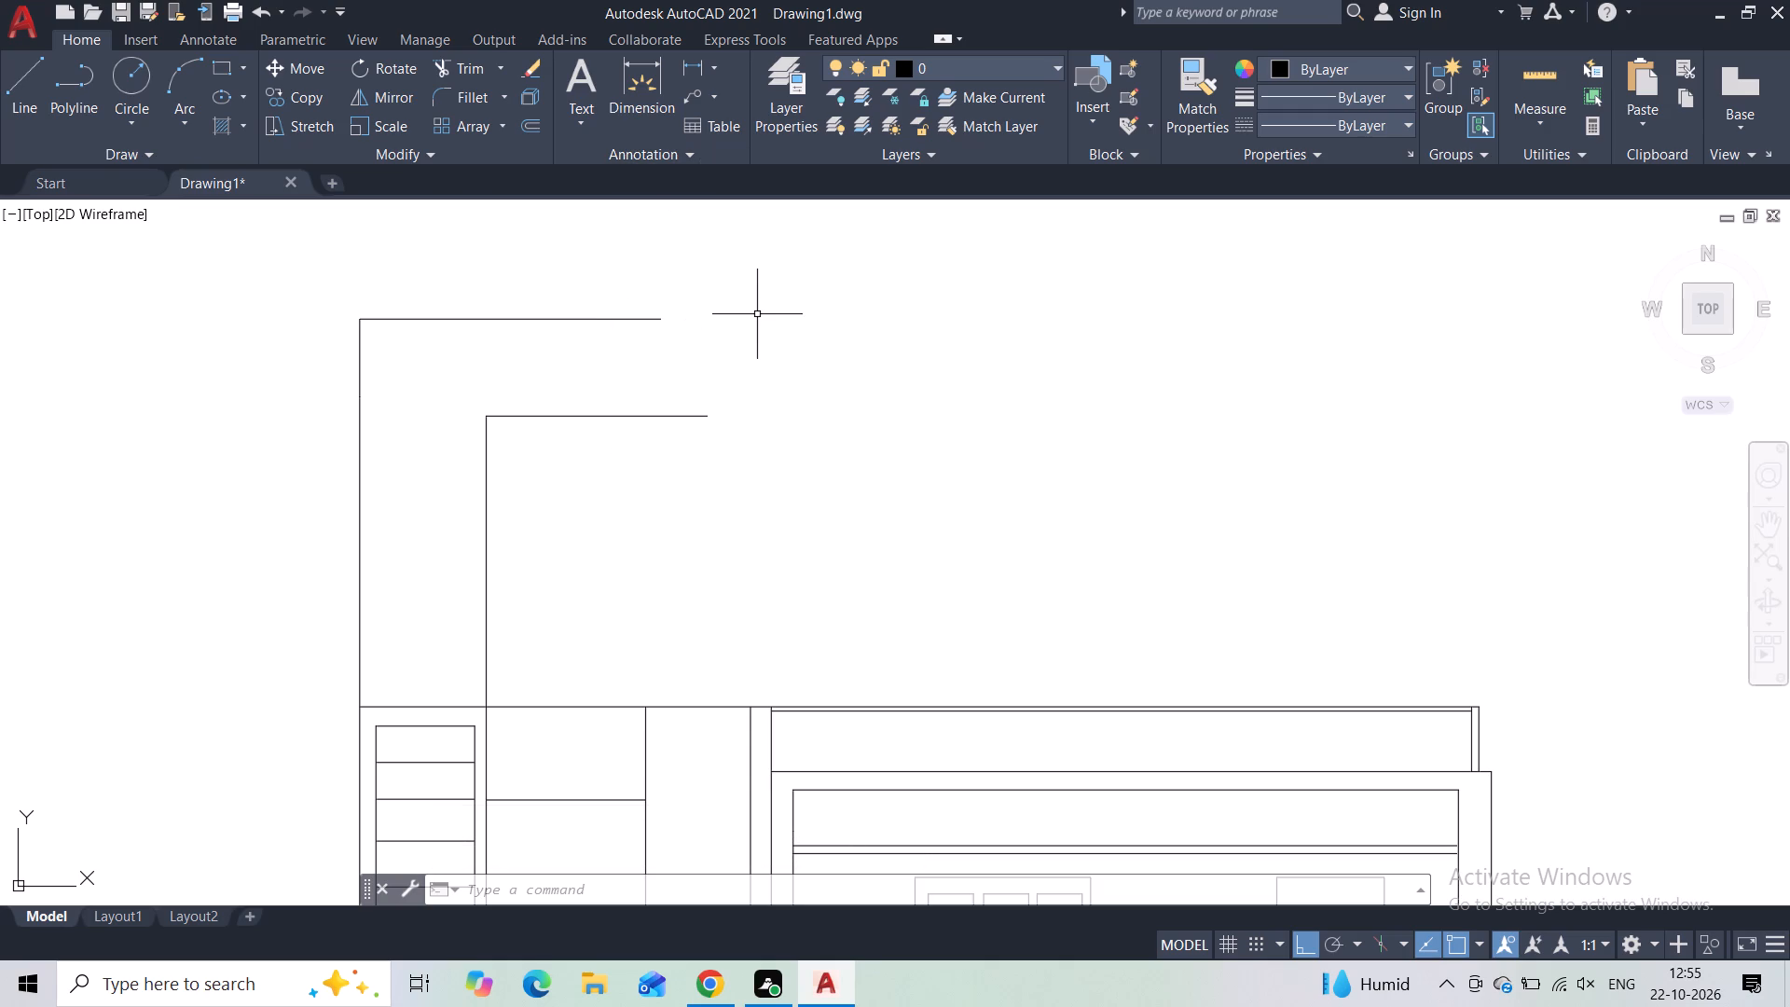
key("space")
left_click(18, 67)
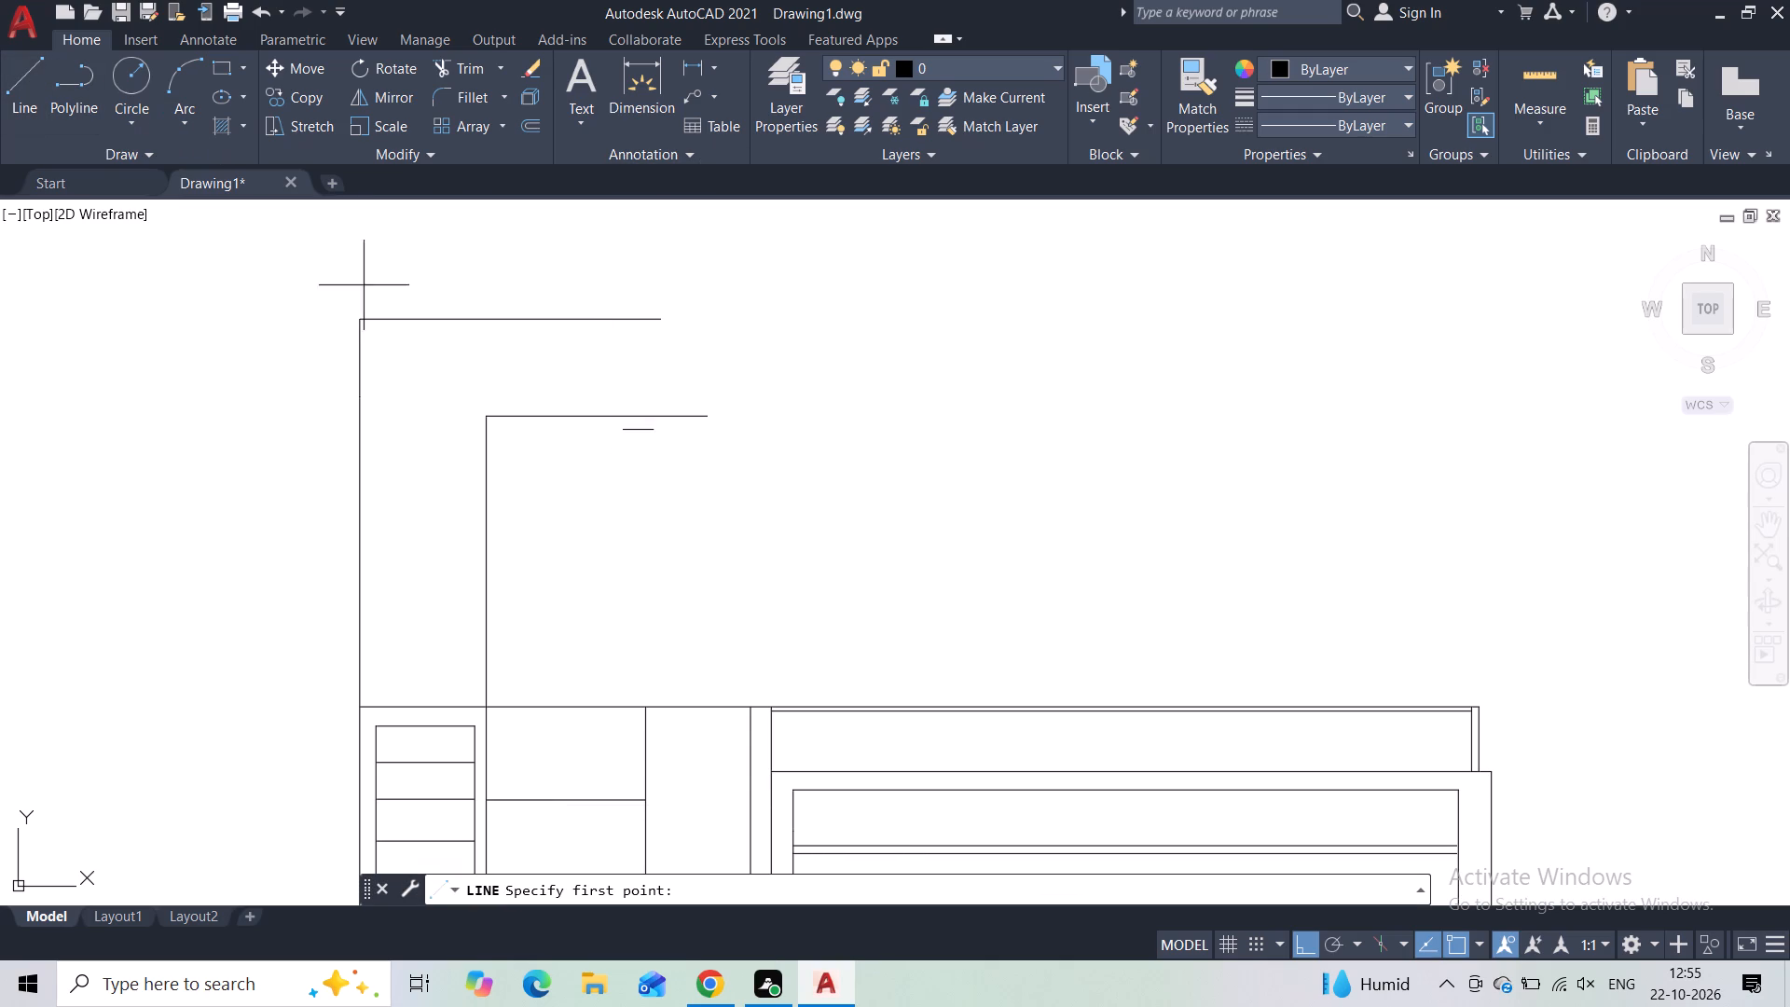
left_click(712, 420)
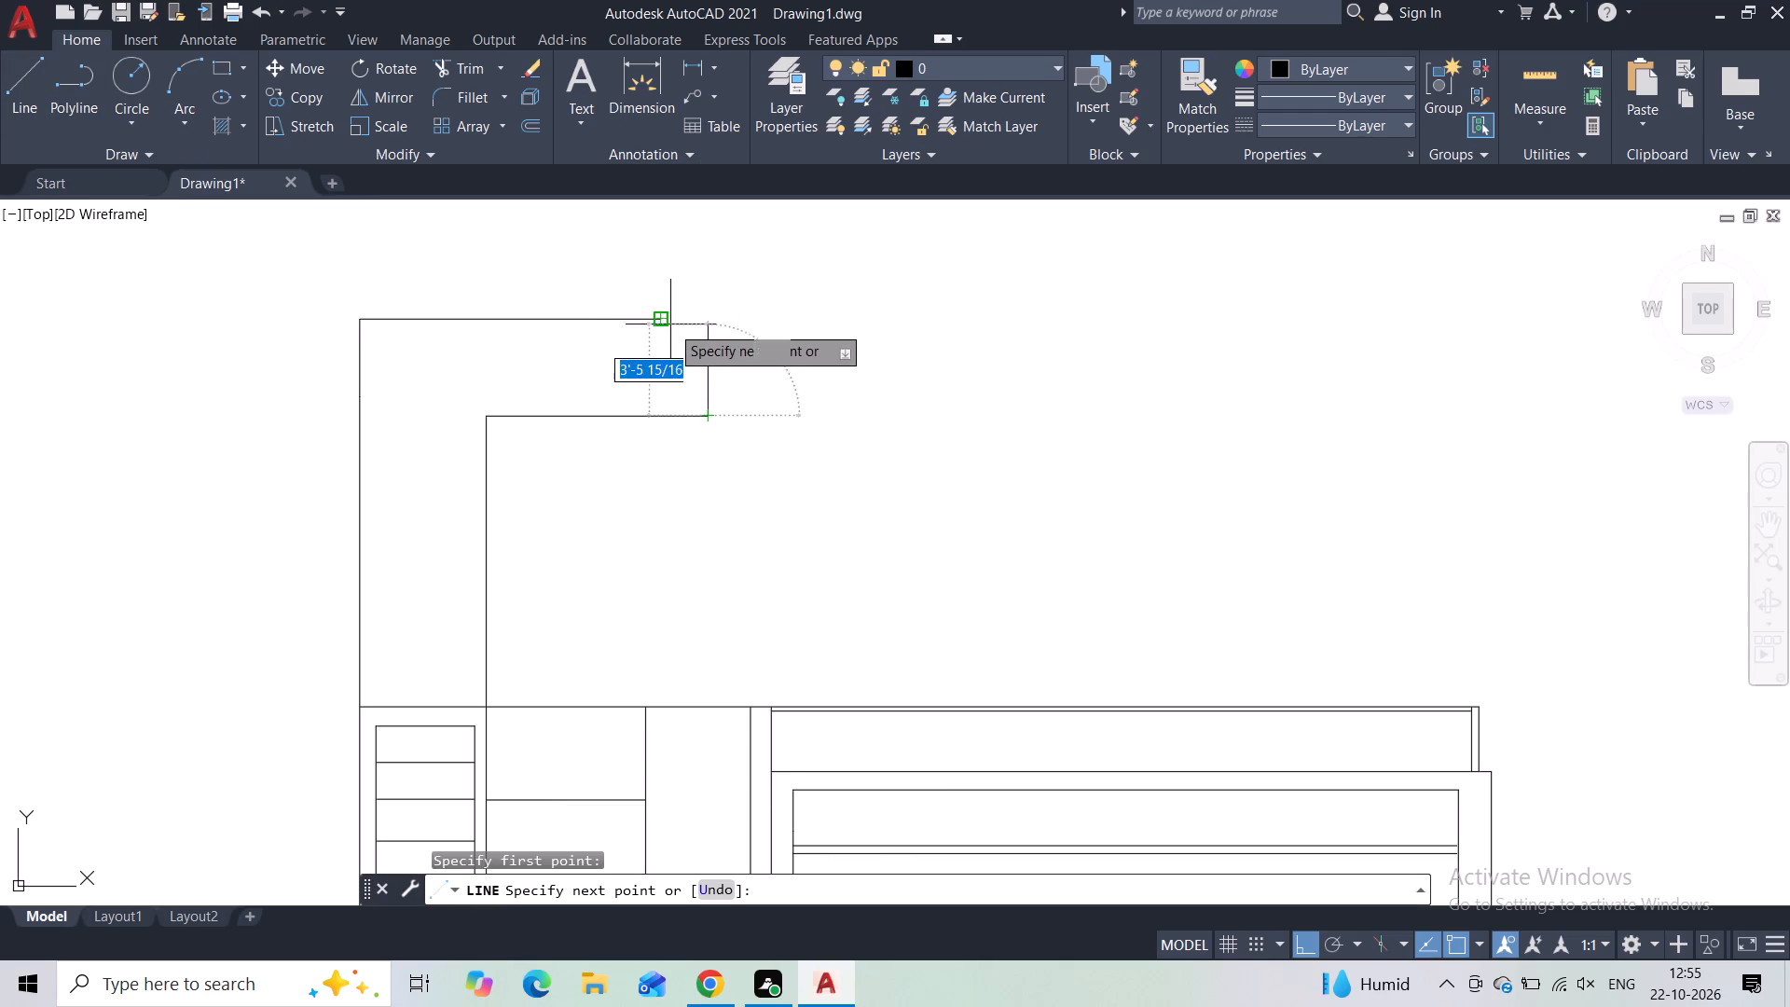
left_click(695, 320)
left_click(664, 323)
key("Escape")
scroll(801, 332, "down", 1)
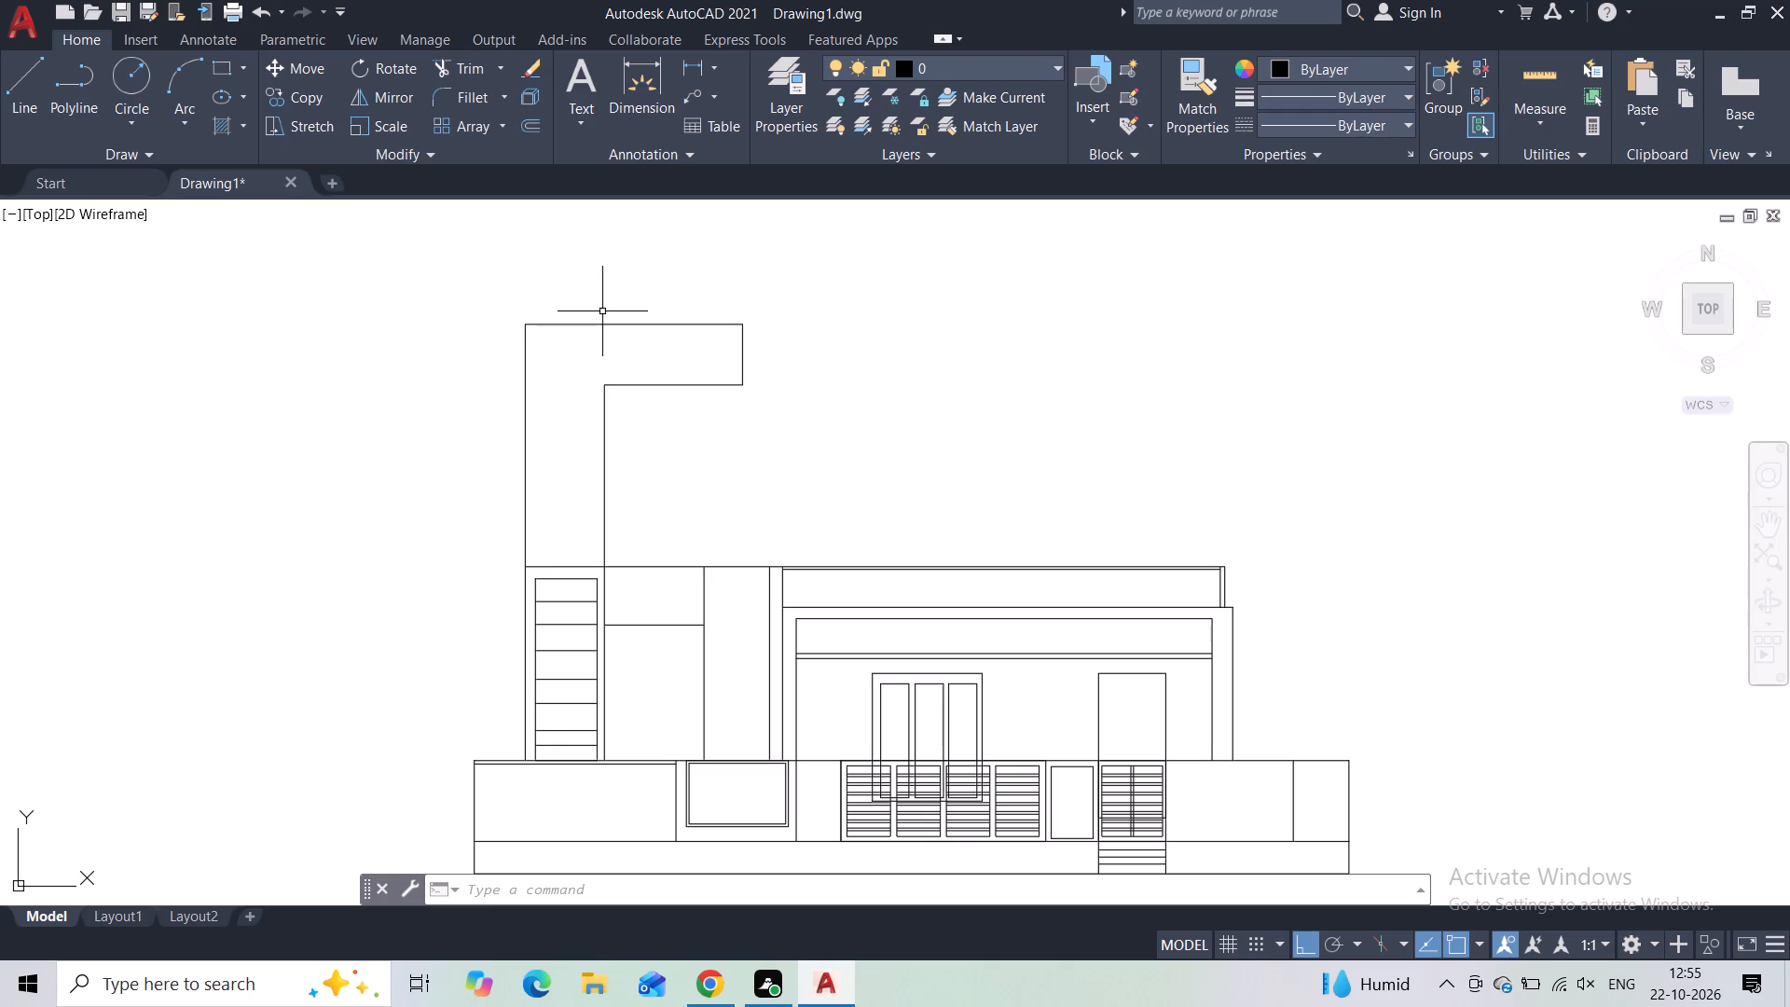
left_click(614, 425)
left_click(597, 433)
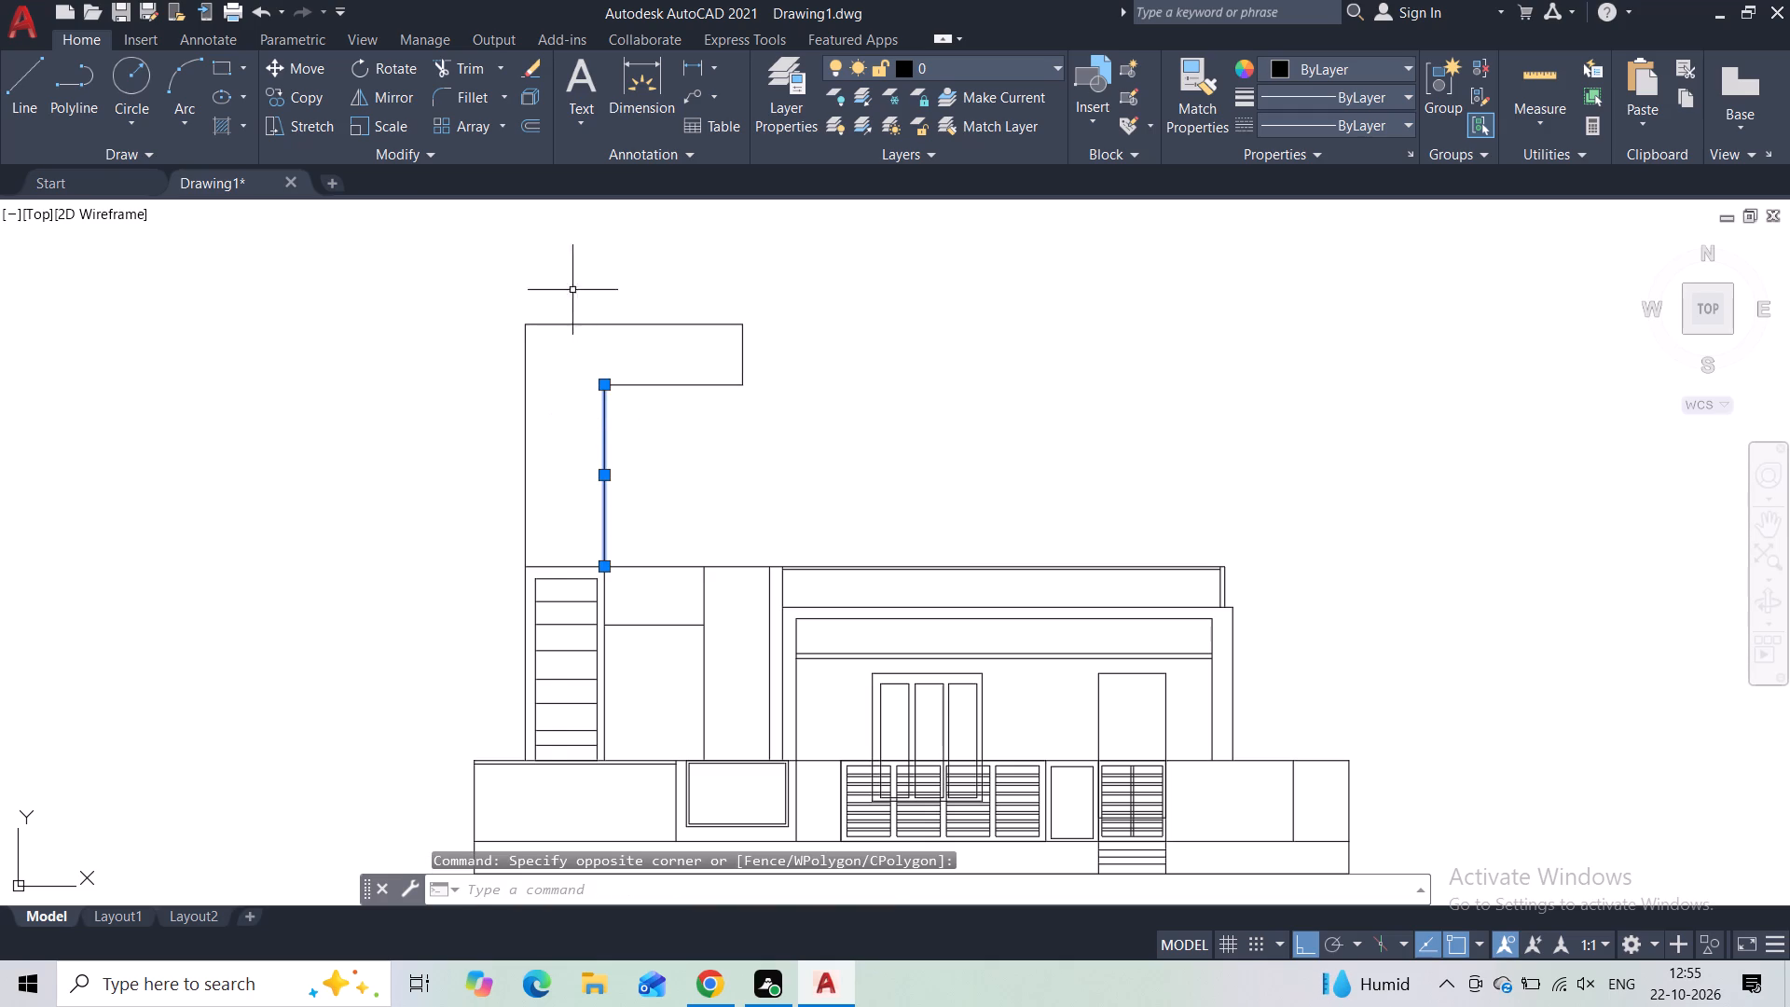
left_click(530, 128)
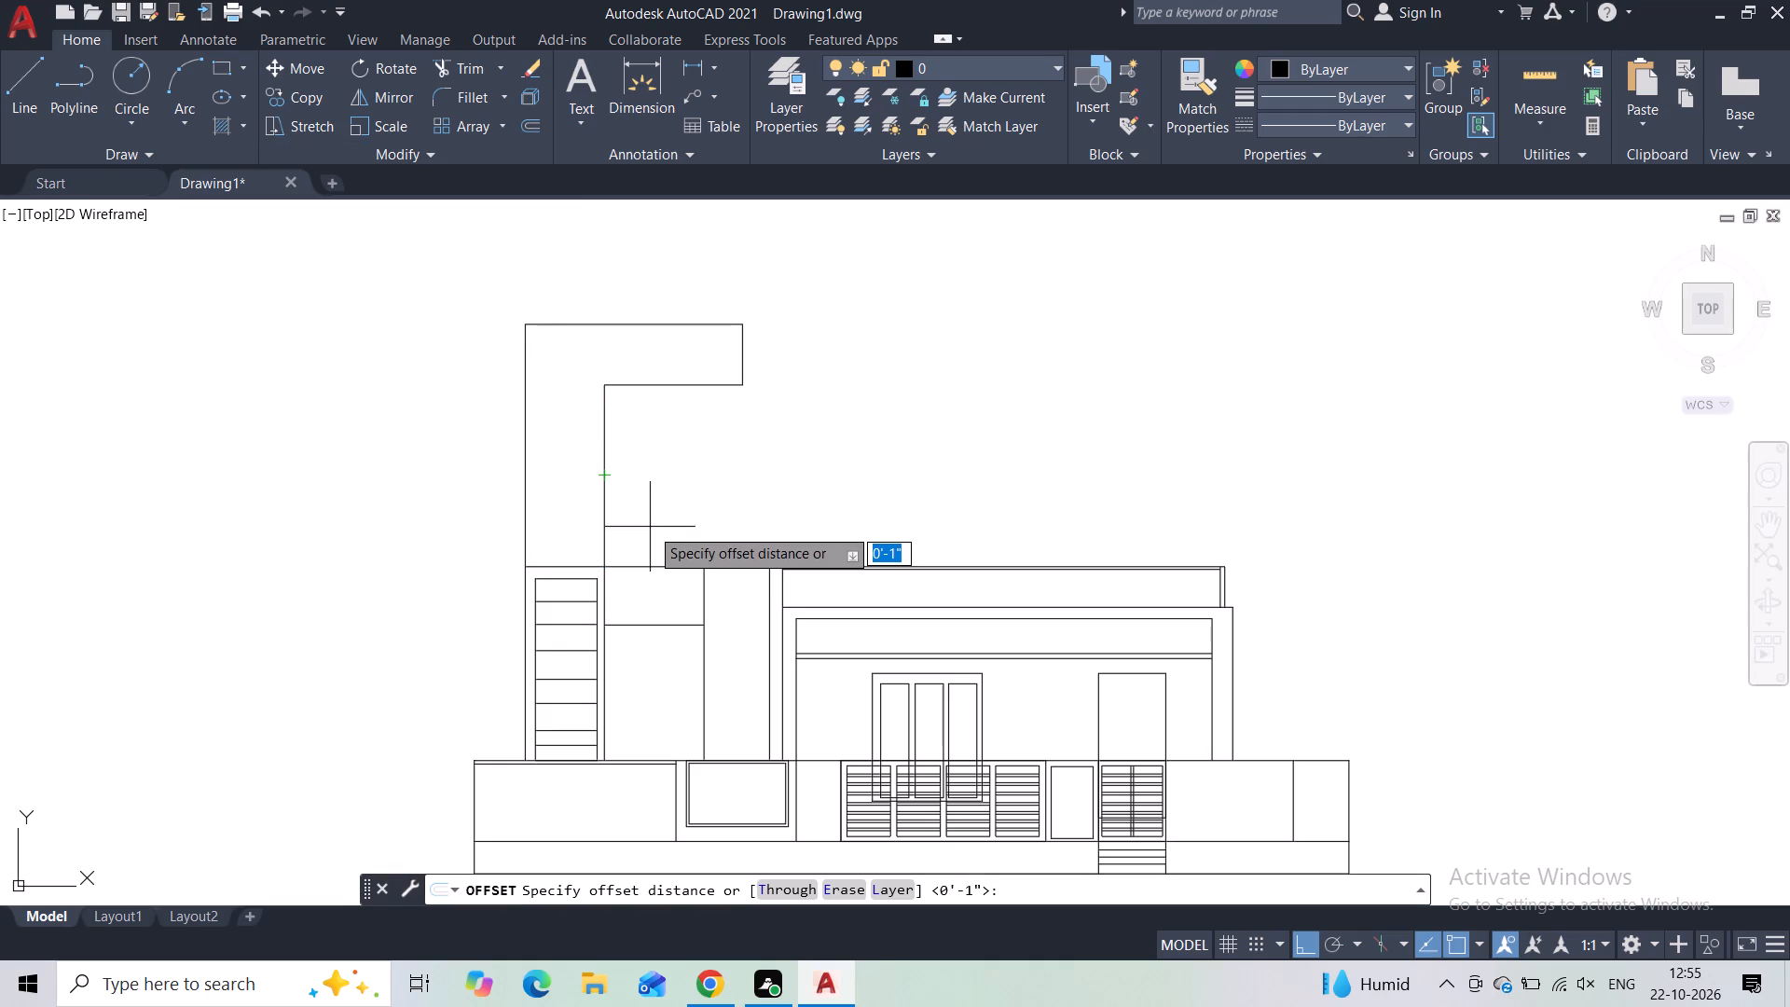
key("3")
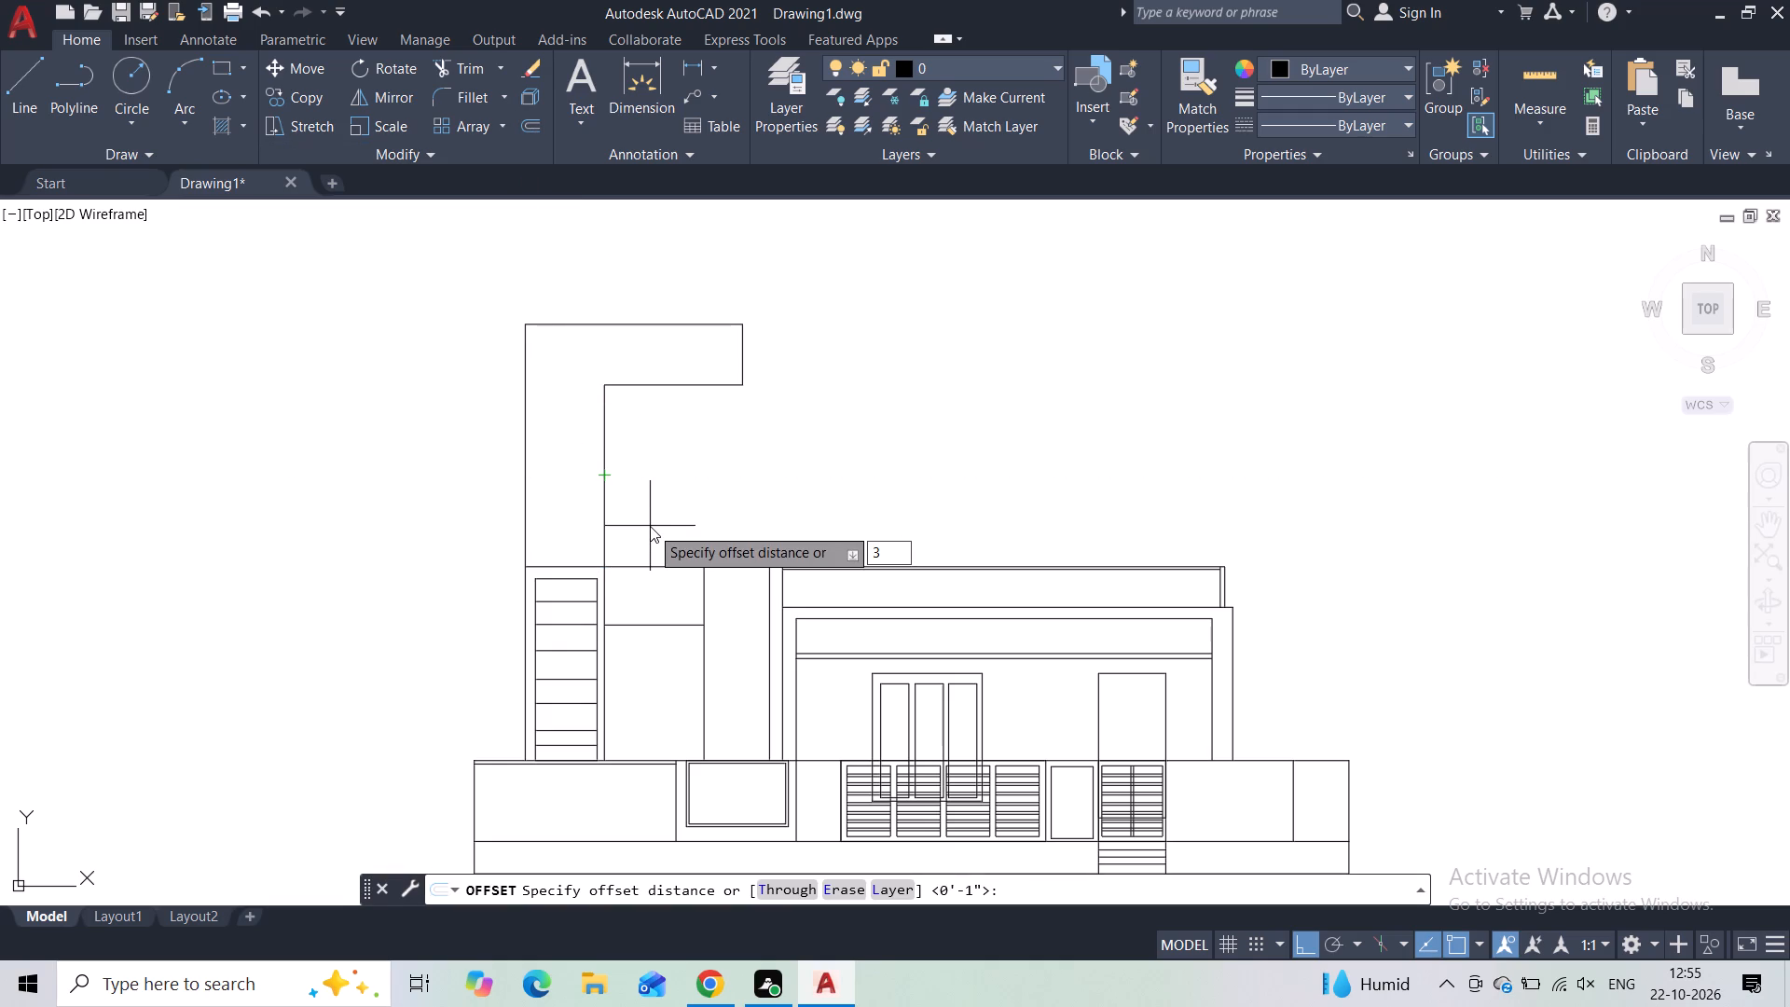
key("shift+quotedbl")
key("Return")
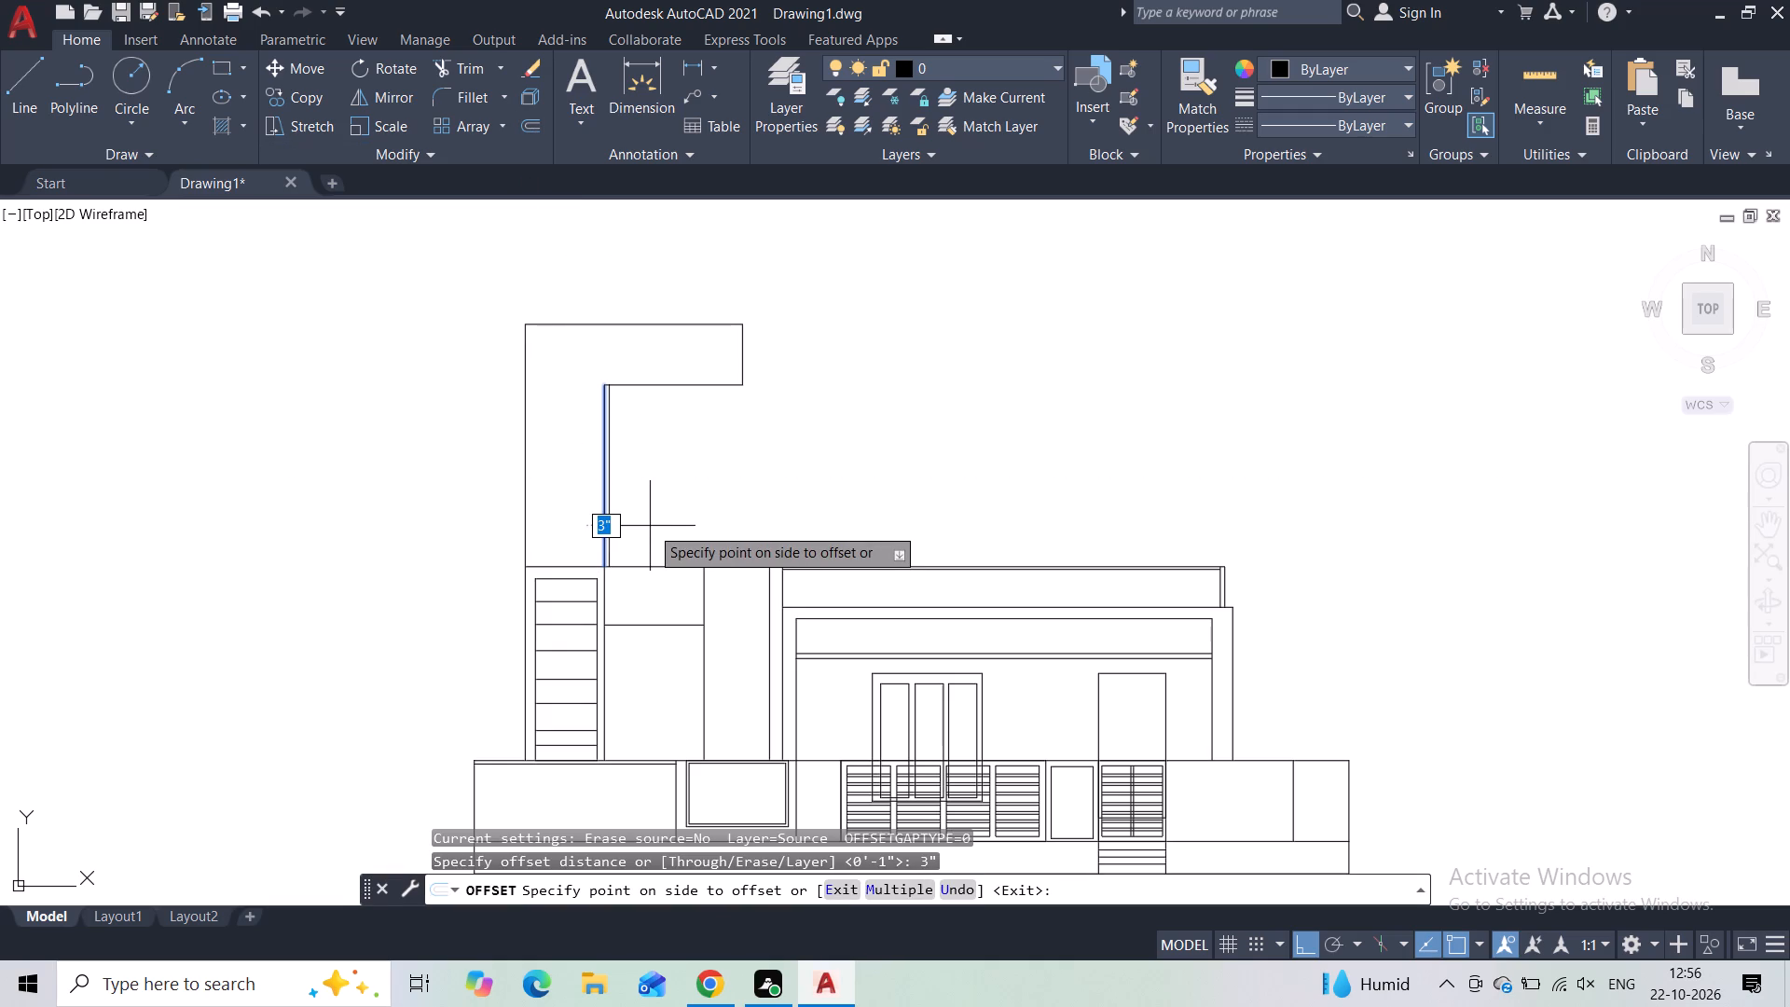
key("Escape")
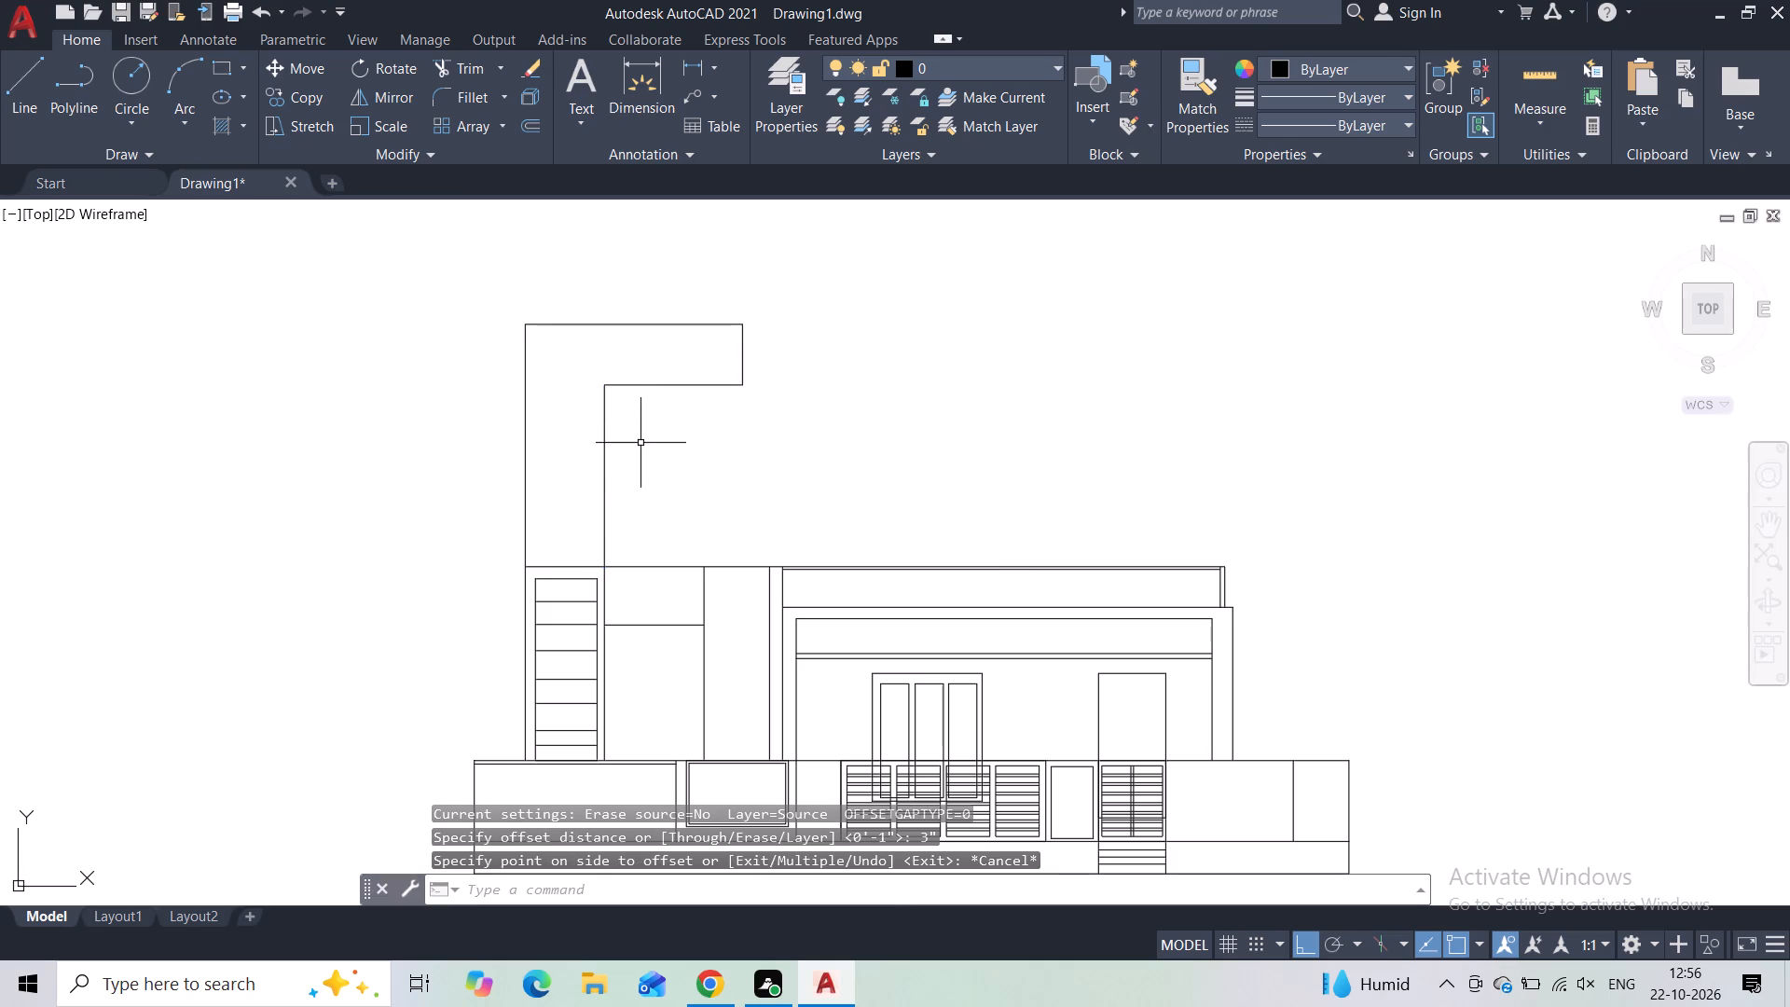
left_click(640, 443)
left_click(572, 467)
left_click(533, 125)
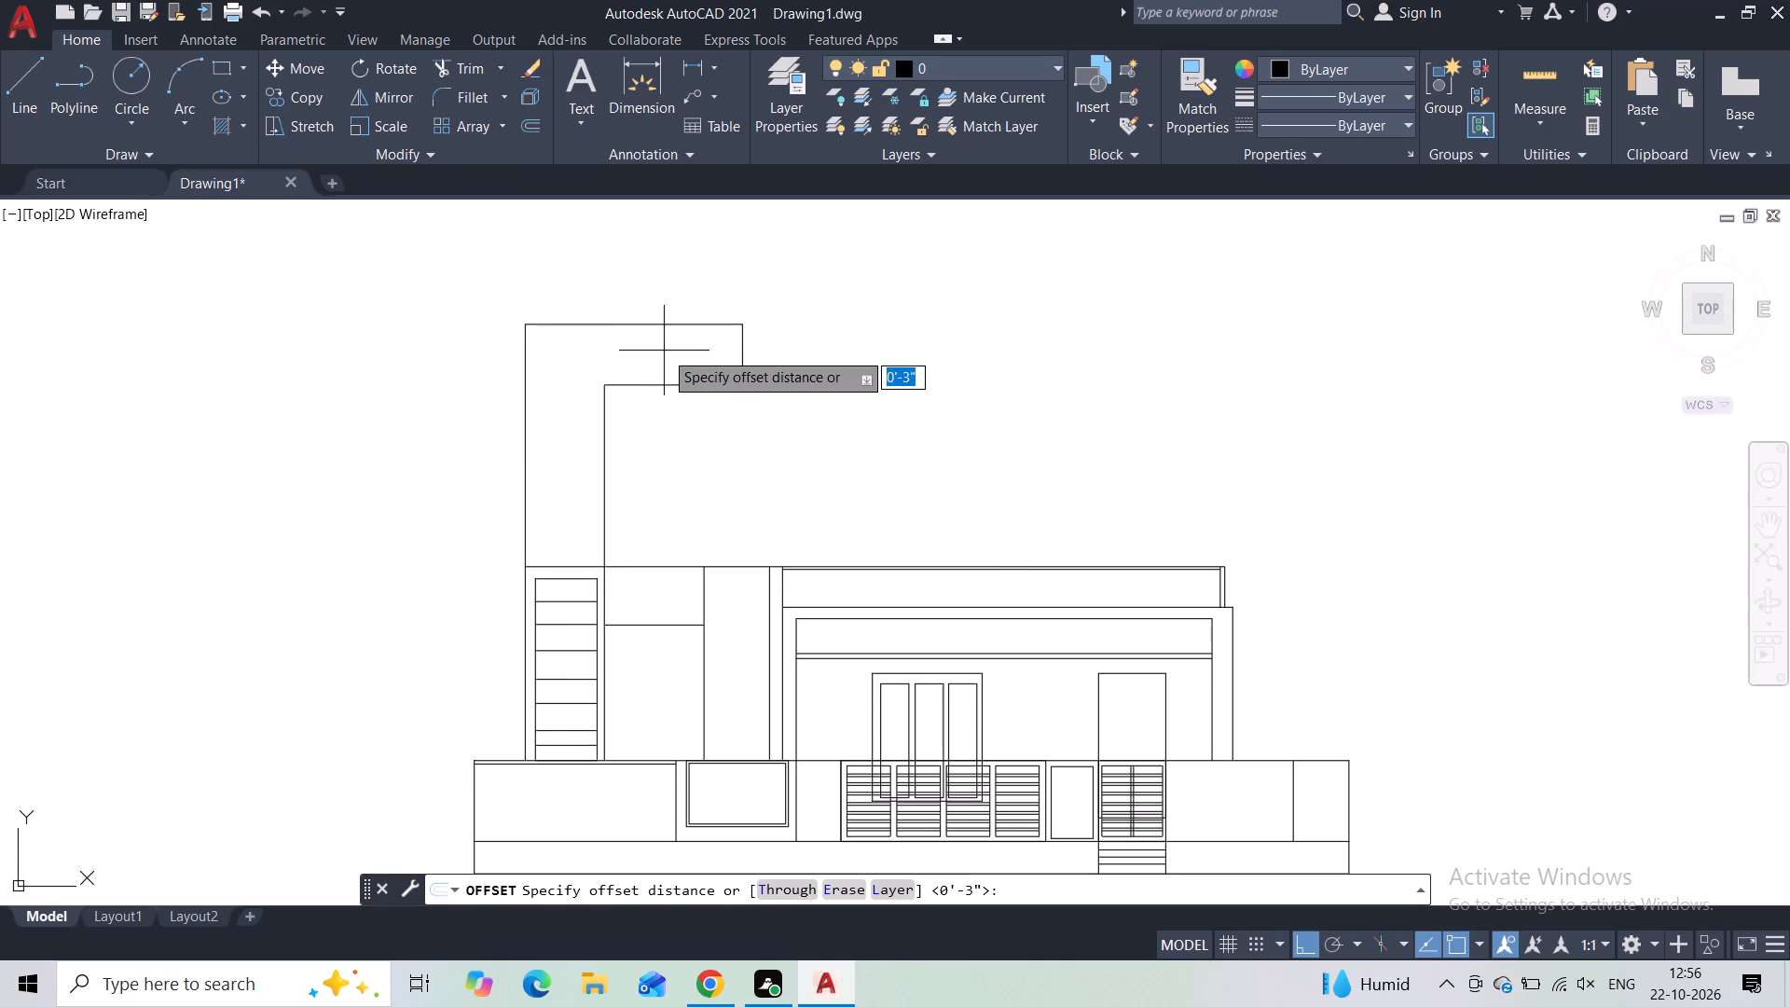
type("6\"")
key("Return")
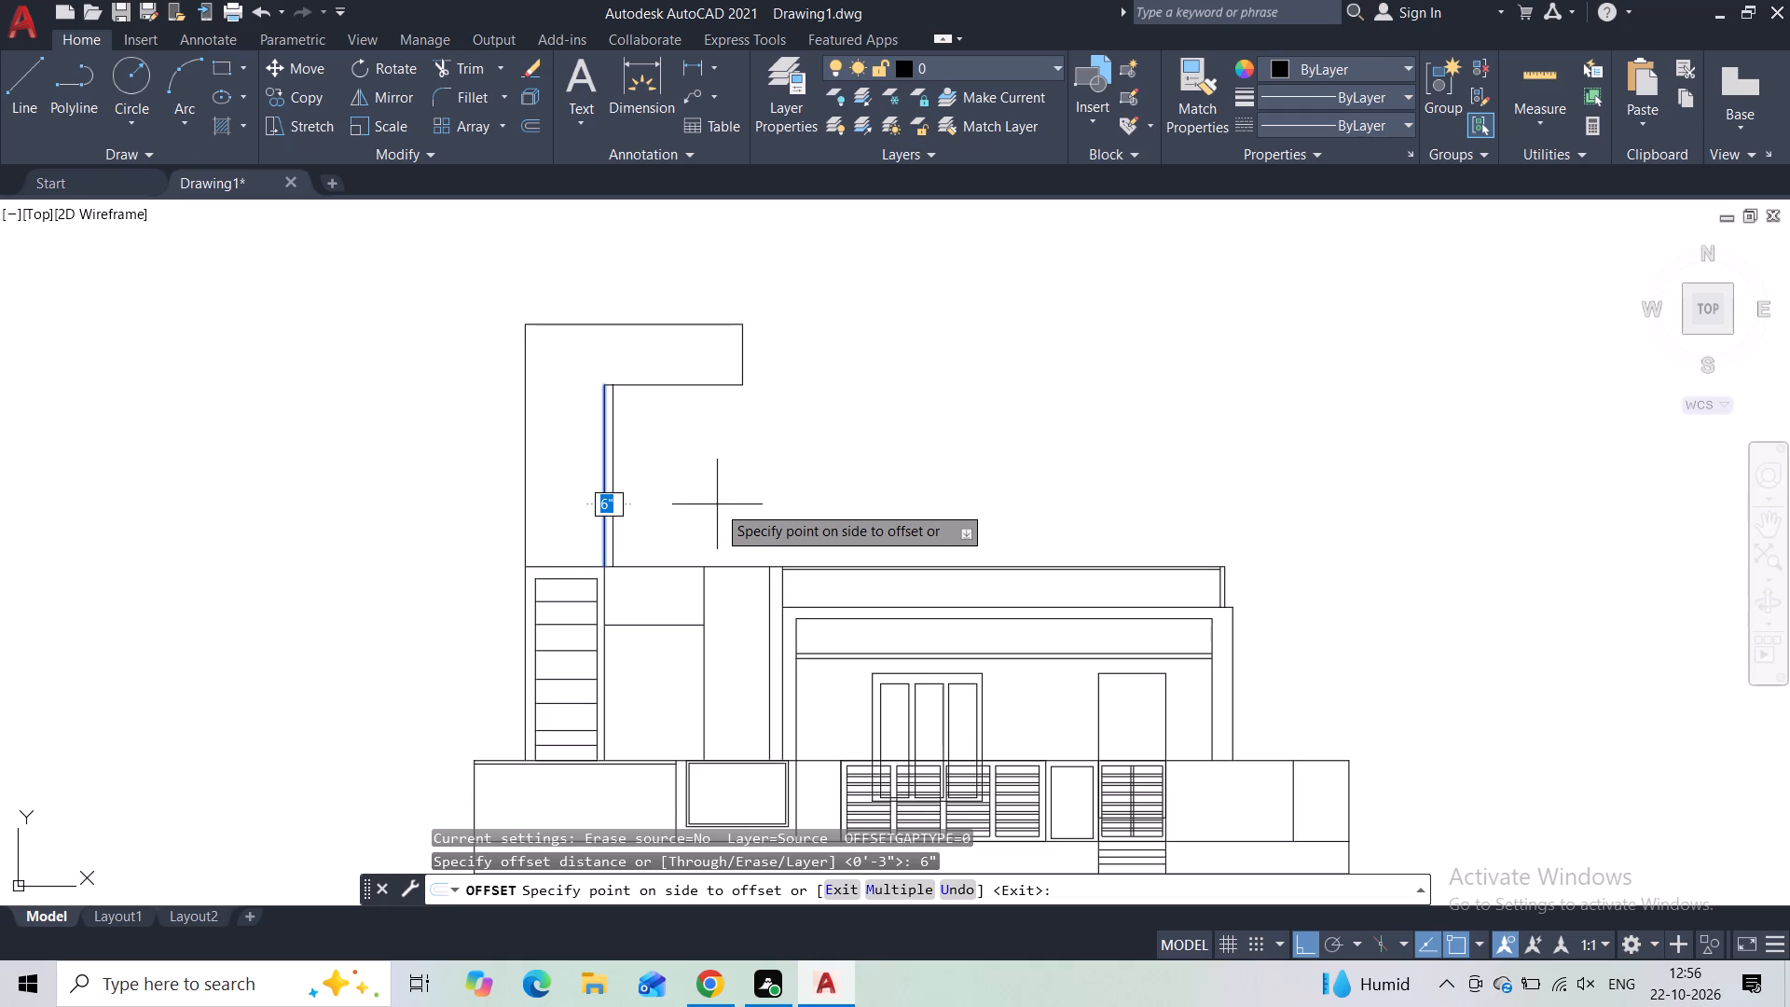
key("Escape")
Offset the tower's inner vertical and the overhang's lower horizontal by 9" toward the space beneath the overhang.
left_click(625, 470)
left_click(570, 488)
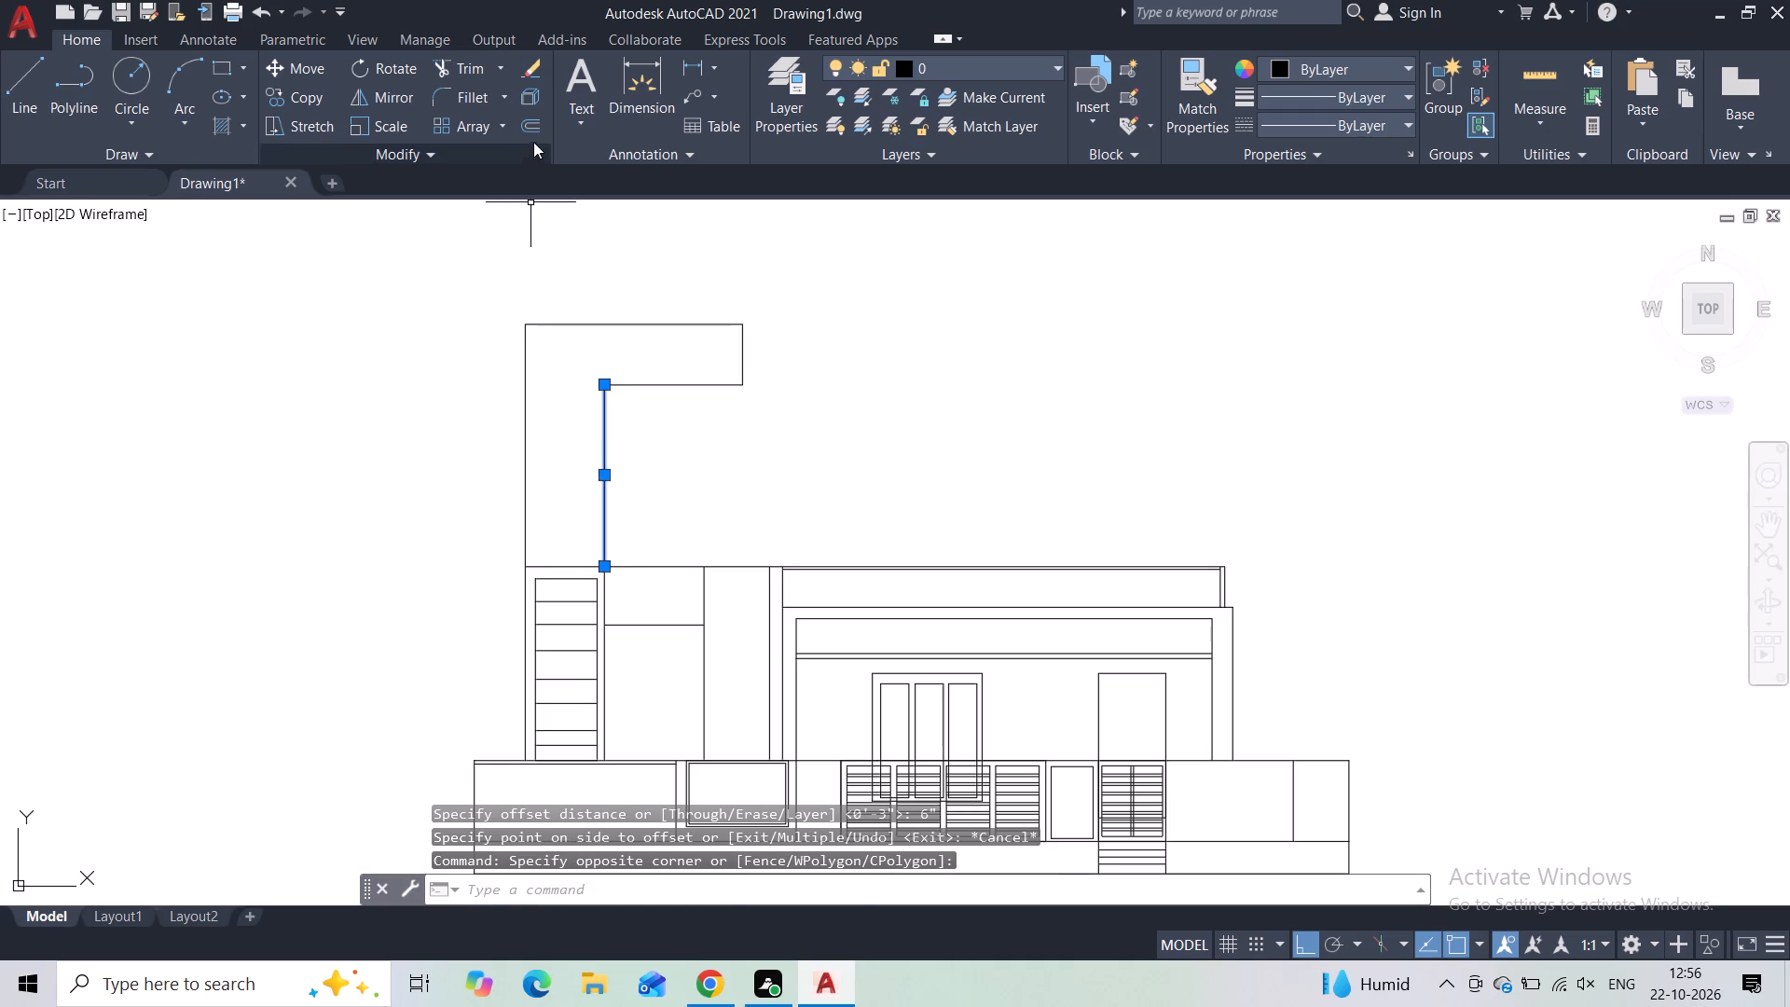
left_click(531, 128)
type("9\"")
key("Return")
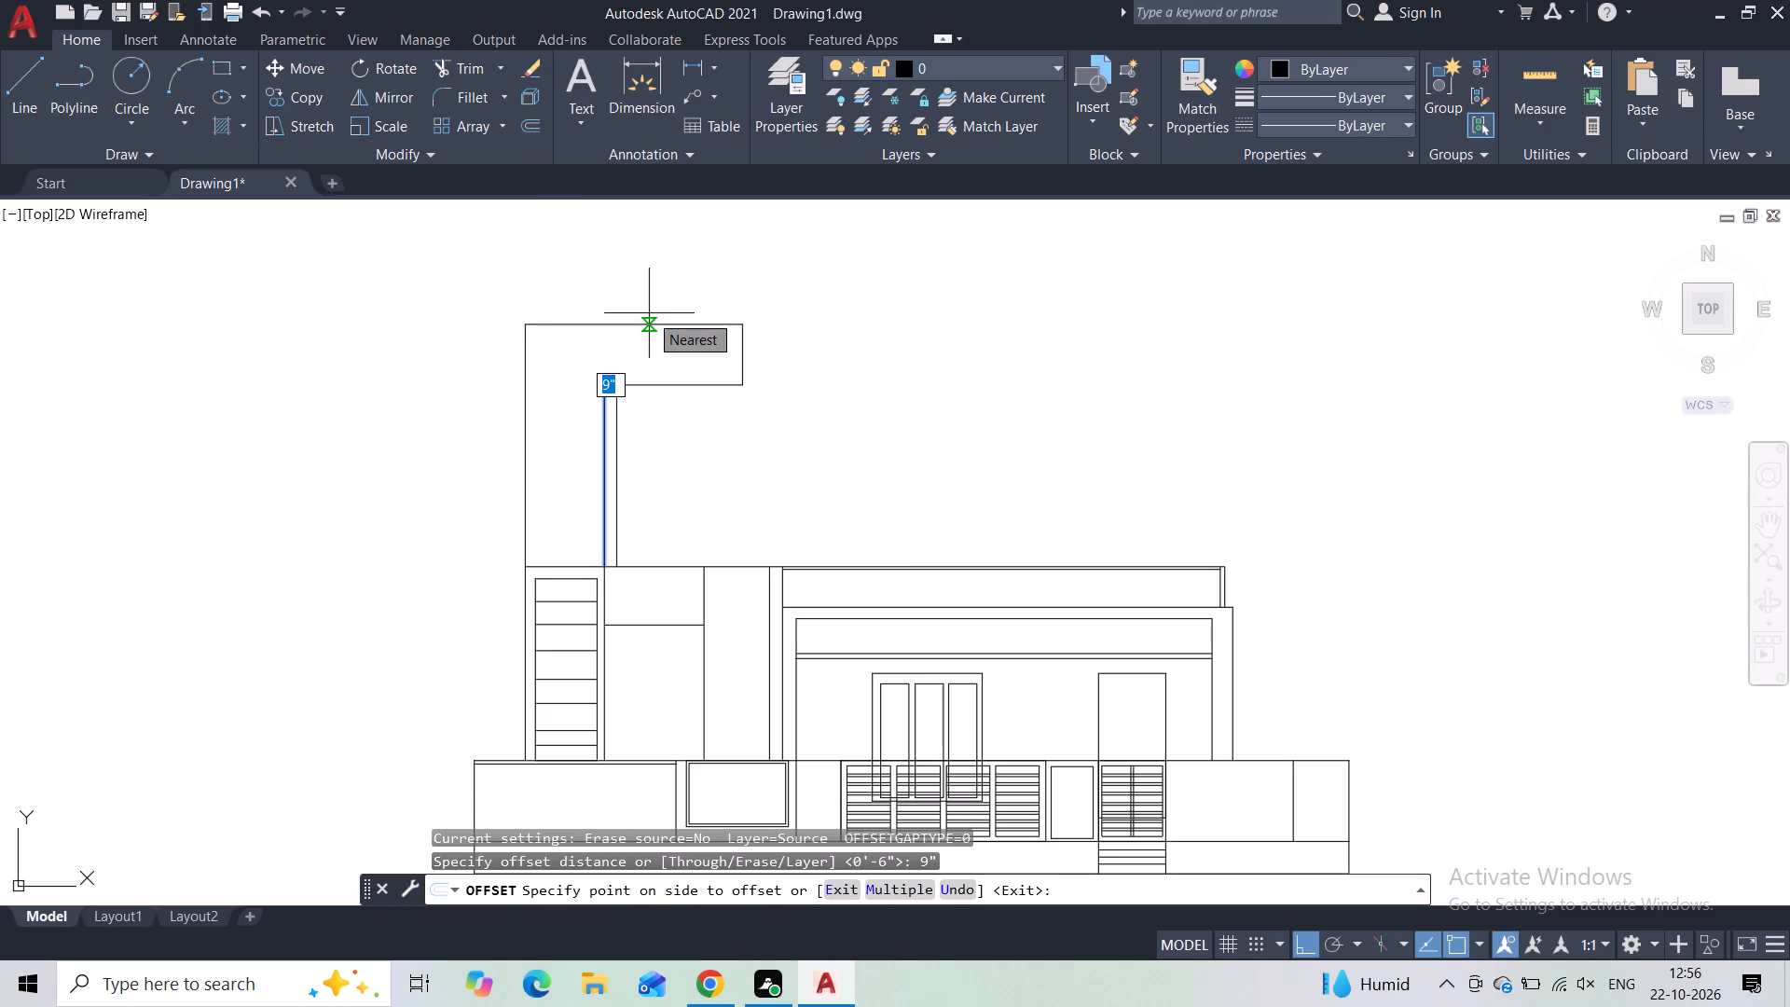
left_click(638, 454)
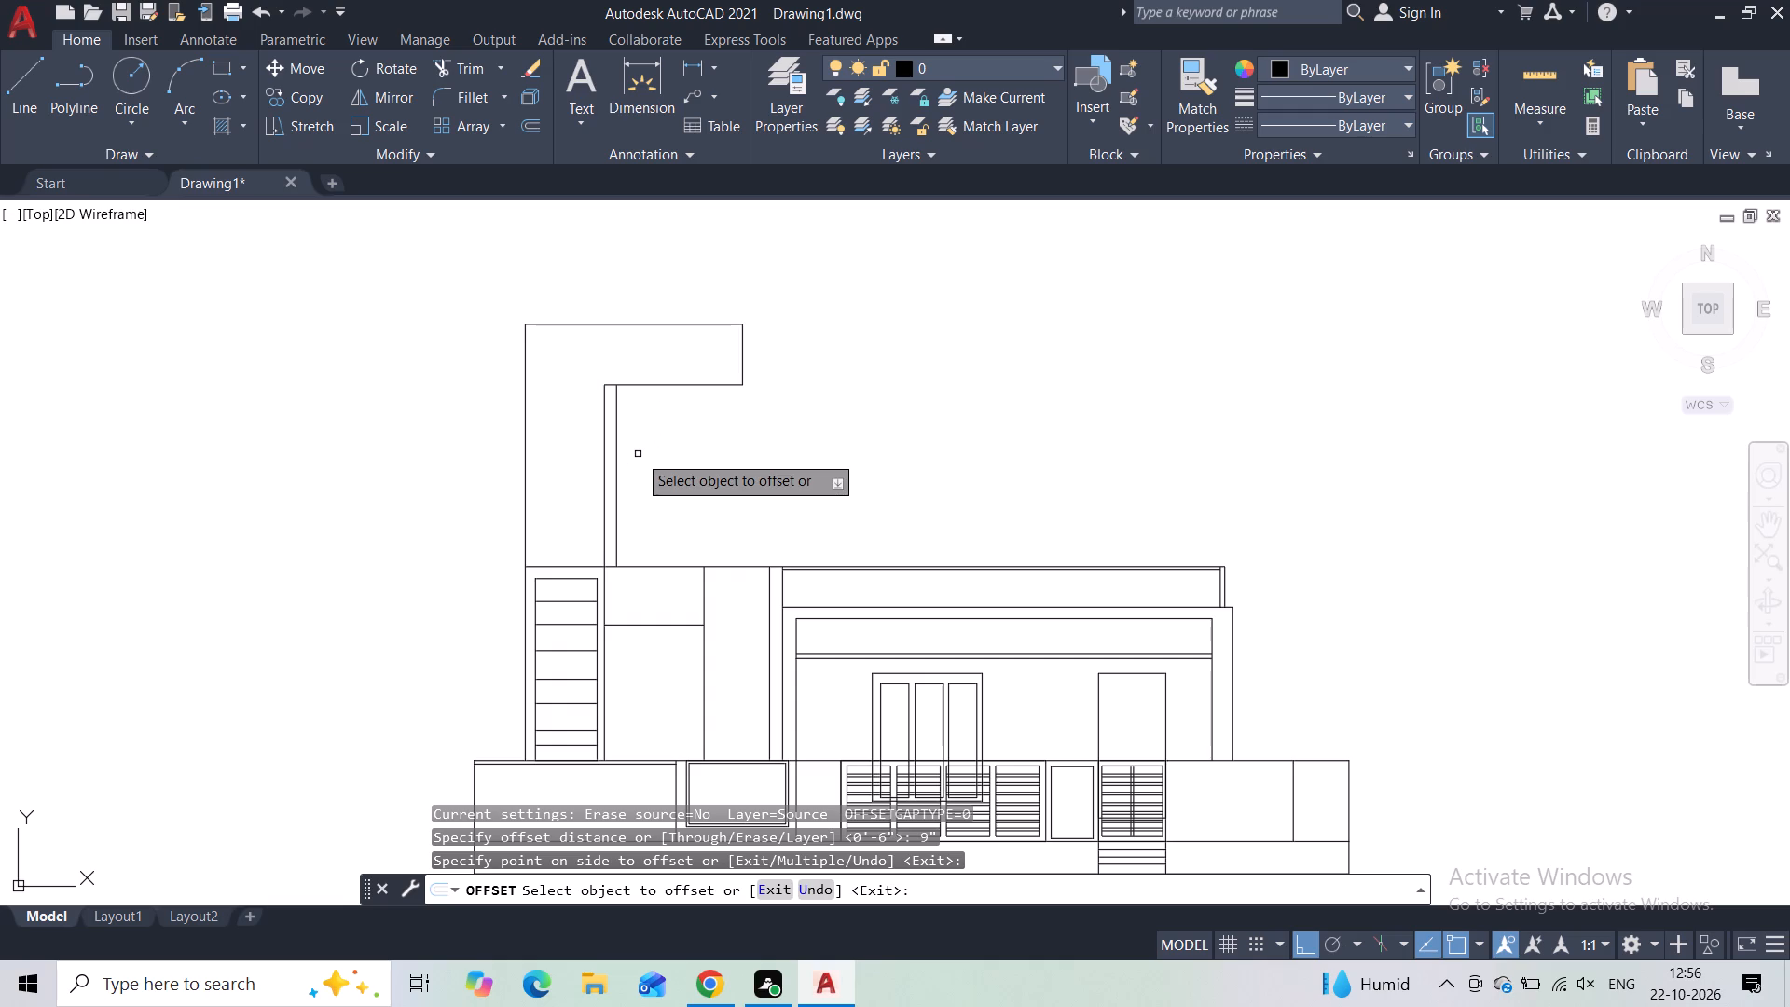
left_click(652, 386)
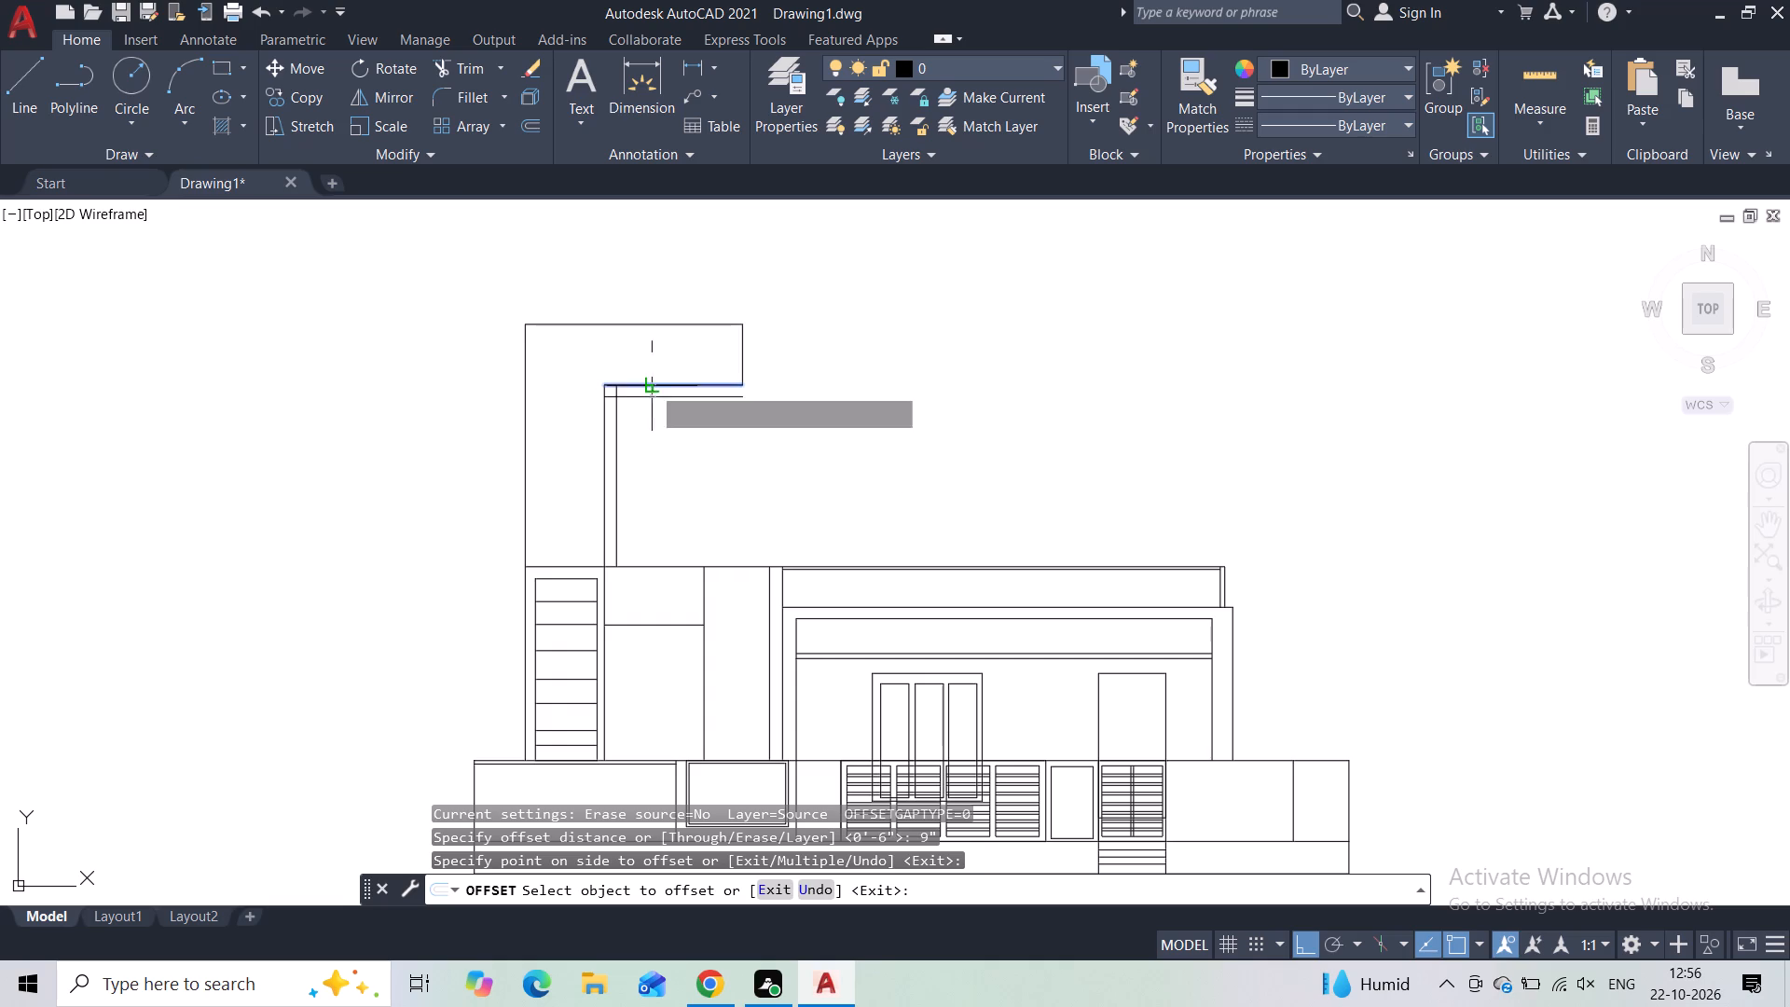
left_click(660, 424)
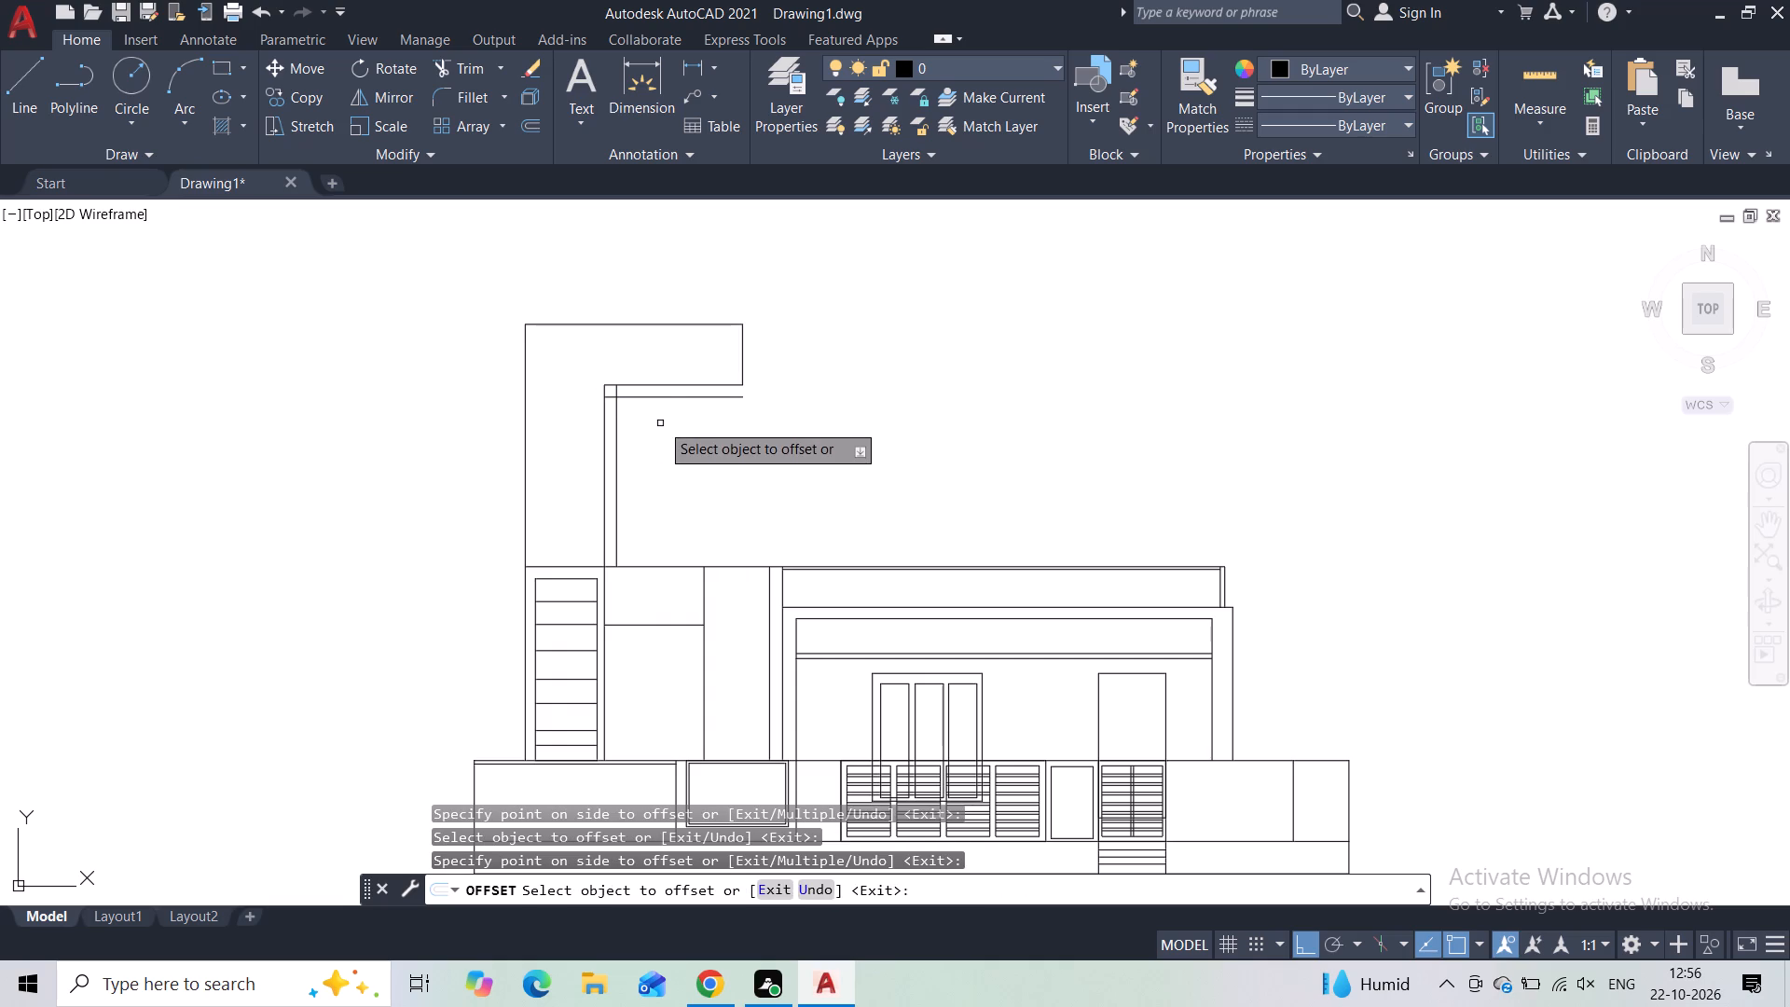
key("Escape")
Trim the overlapping ends of the two offset lines where they cross at the inner corner beneath the overhang.
left_click(469, 81)
left_click(465, 68)
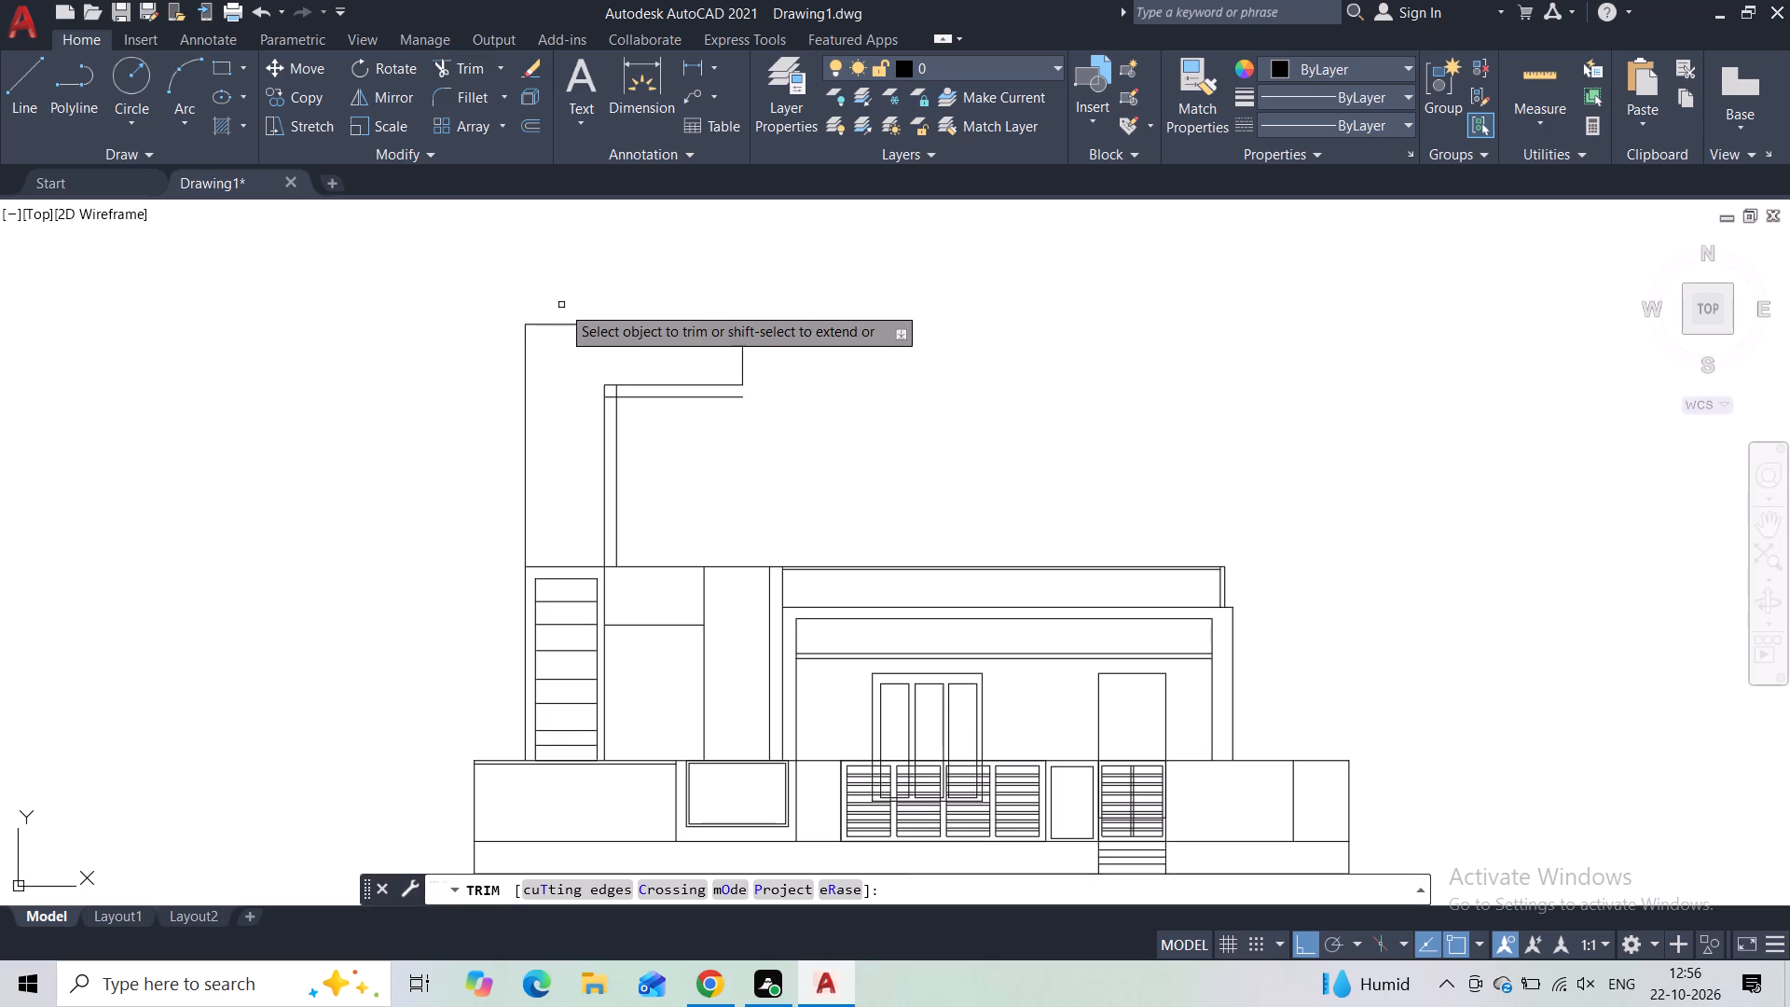
scroll(617, 399, "up", 5)
left_click_drag(587, 318, 545, 417)
scroll(539, 398, "down", 3)
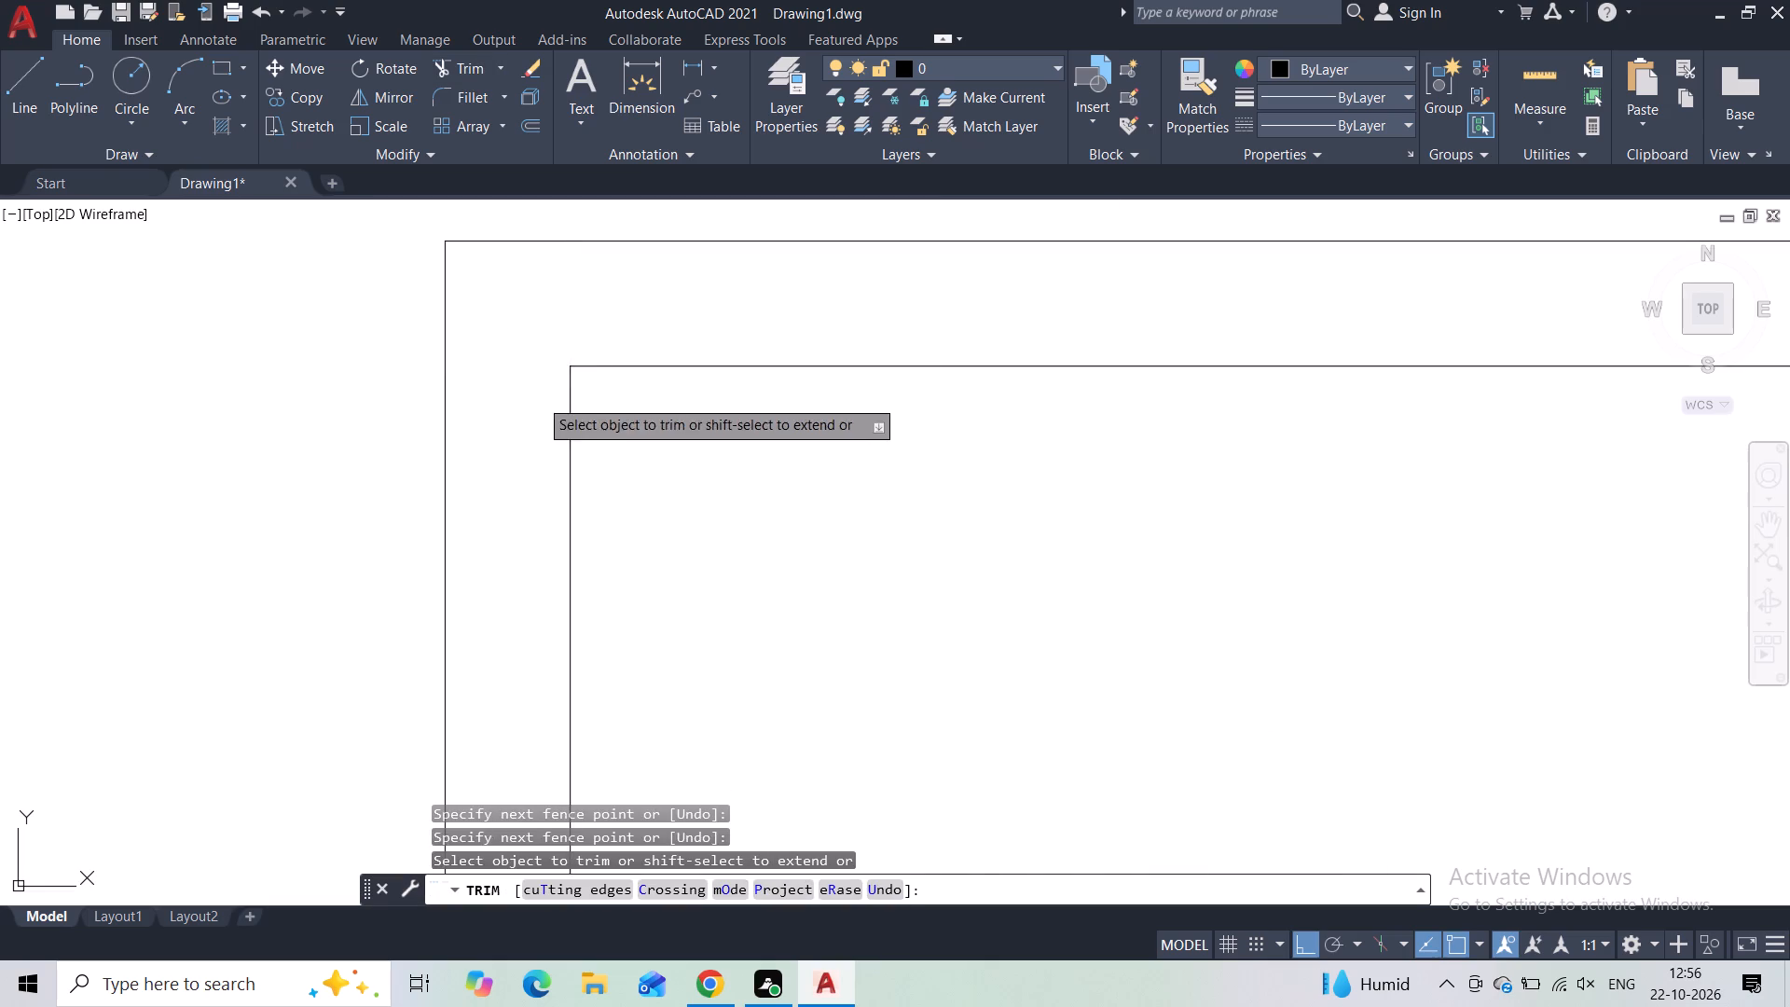
scroll(539, 398, "down", 4)
key("Escape")
Extend the offset horizontal about 15' away from the tower with a line, continuing it vertically down to the main roof line.
middle_click_drag(612, 429, 489, 425)
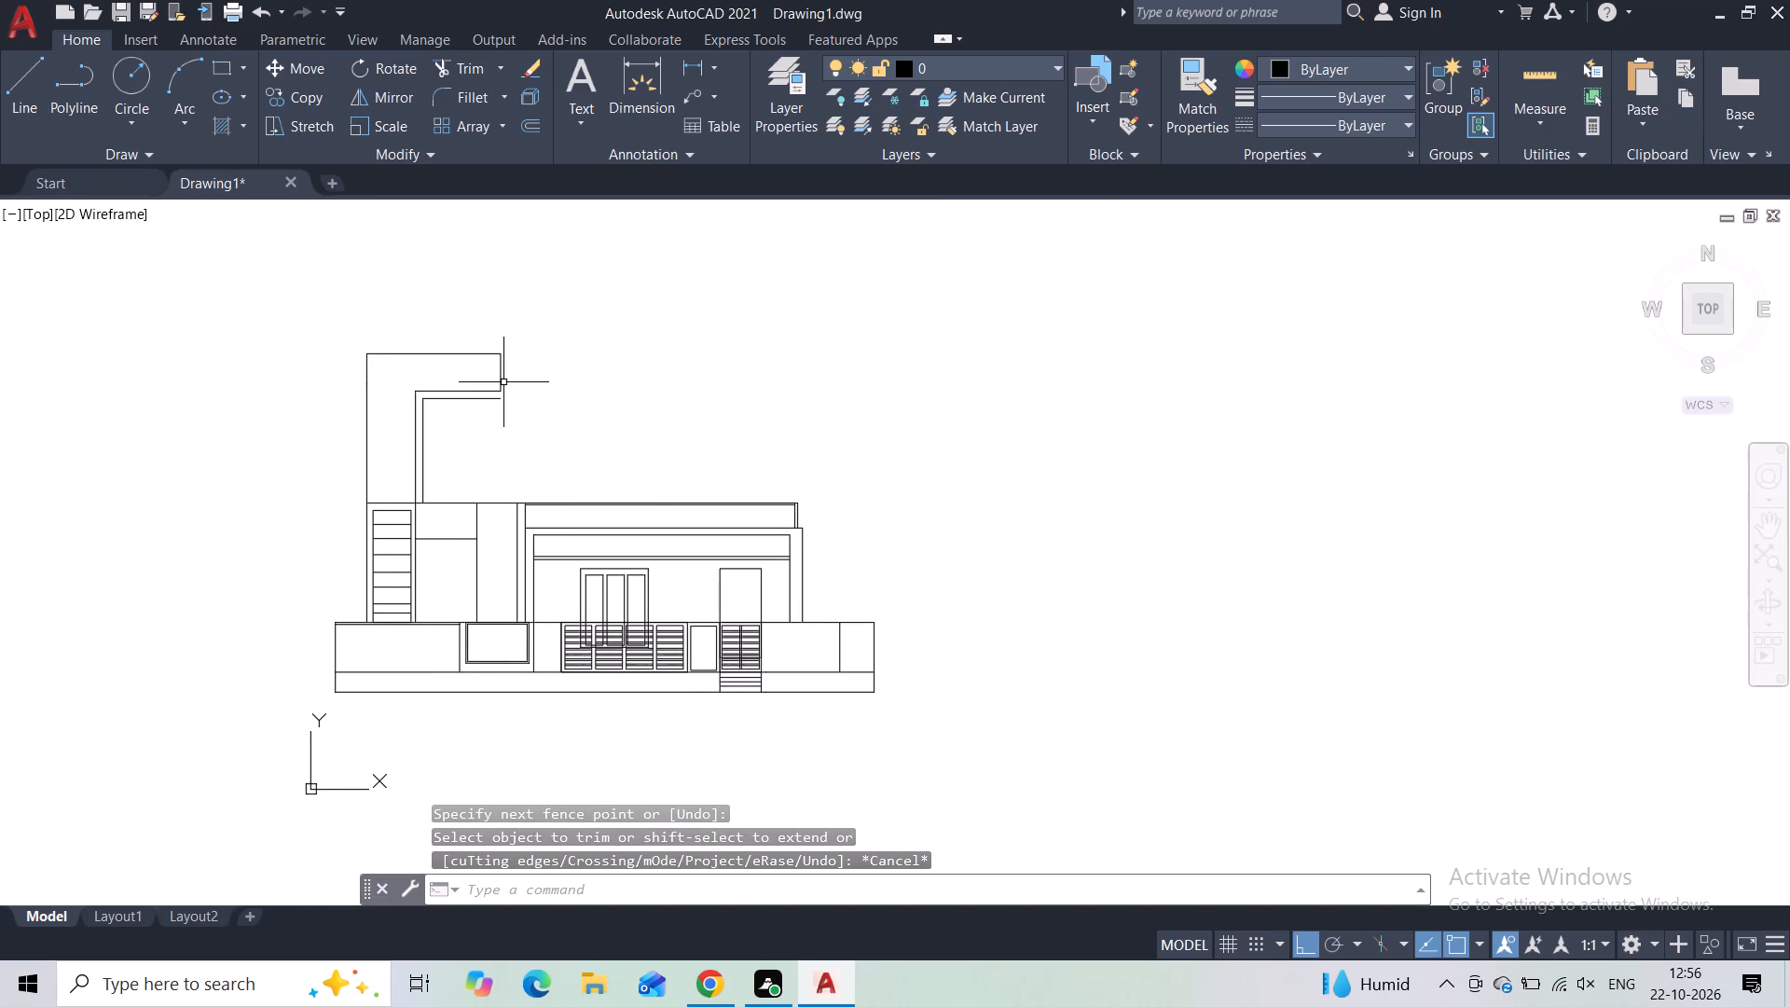
scroll(503, 378, "up", 1)
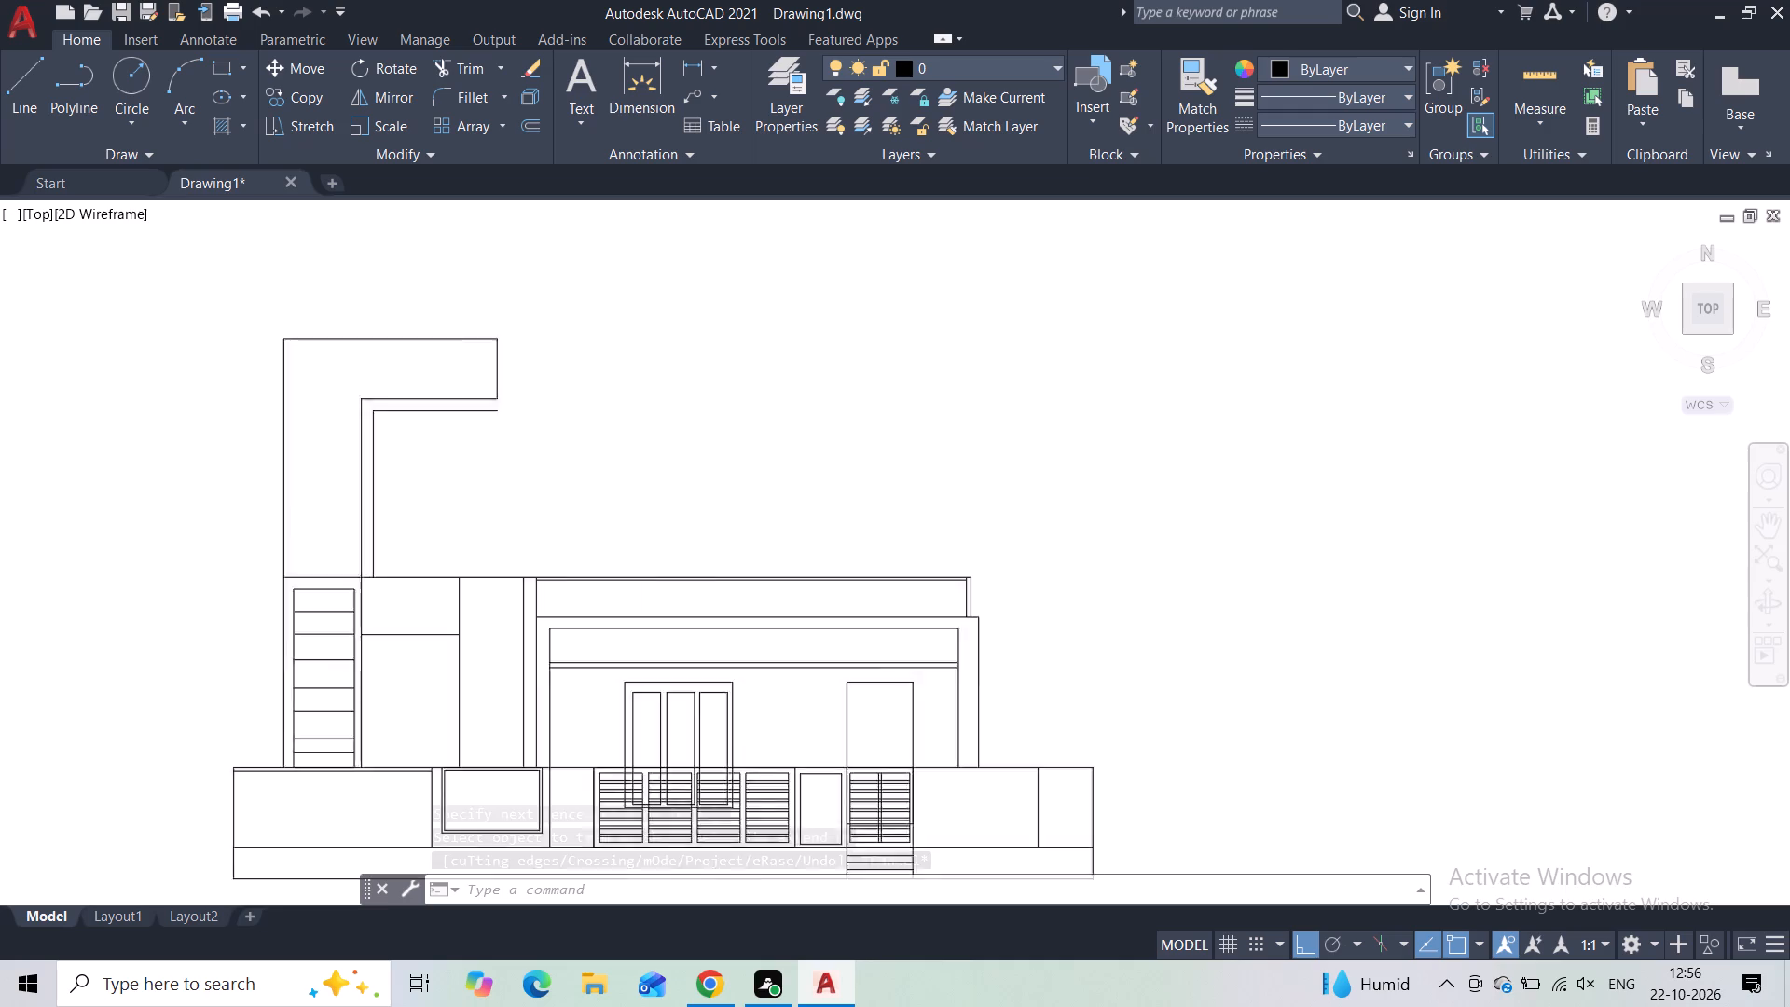
scroll(503, 378, "up", 2)
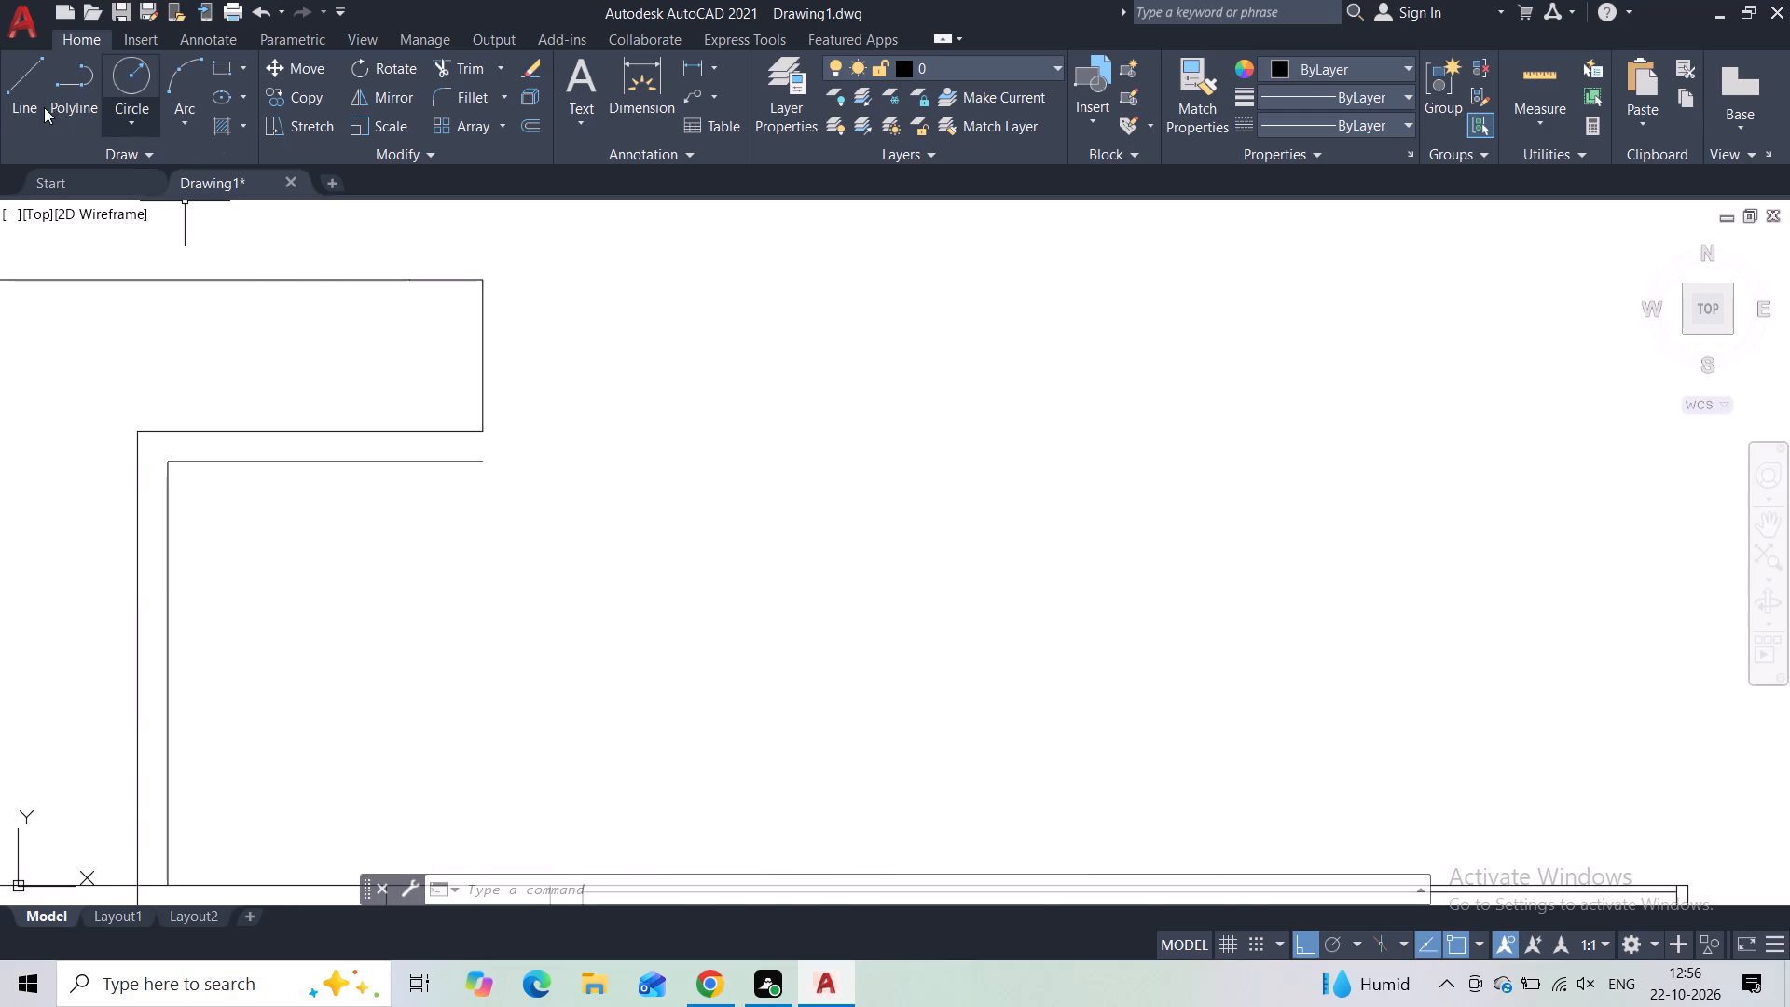
left_click(43, 99)
scroll(683, 582, "down", 1)
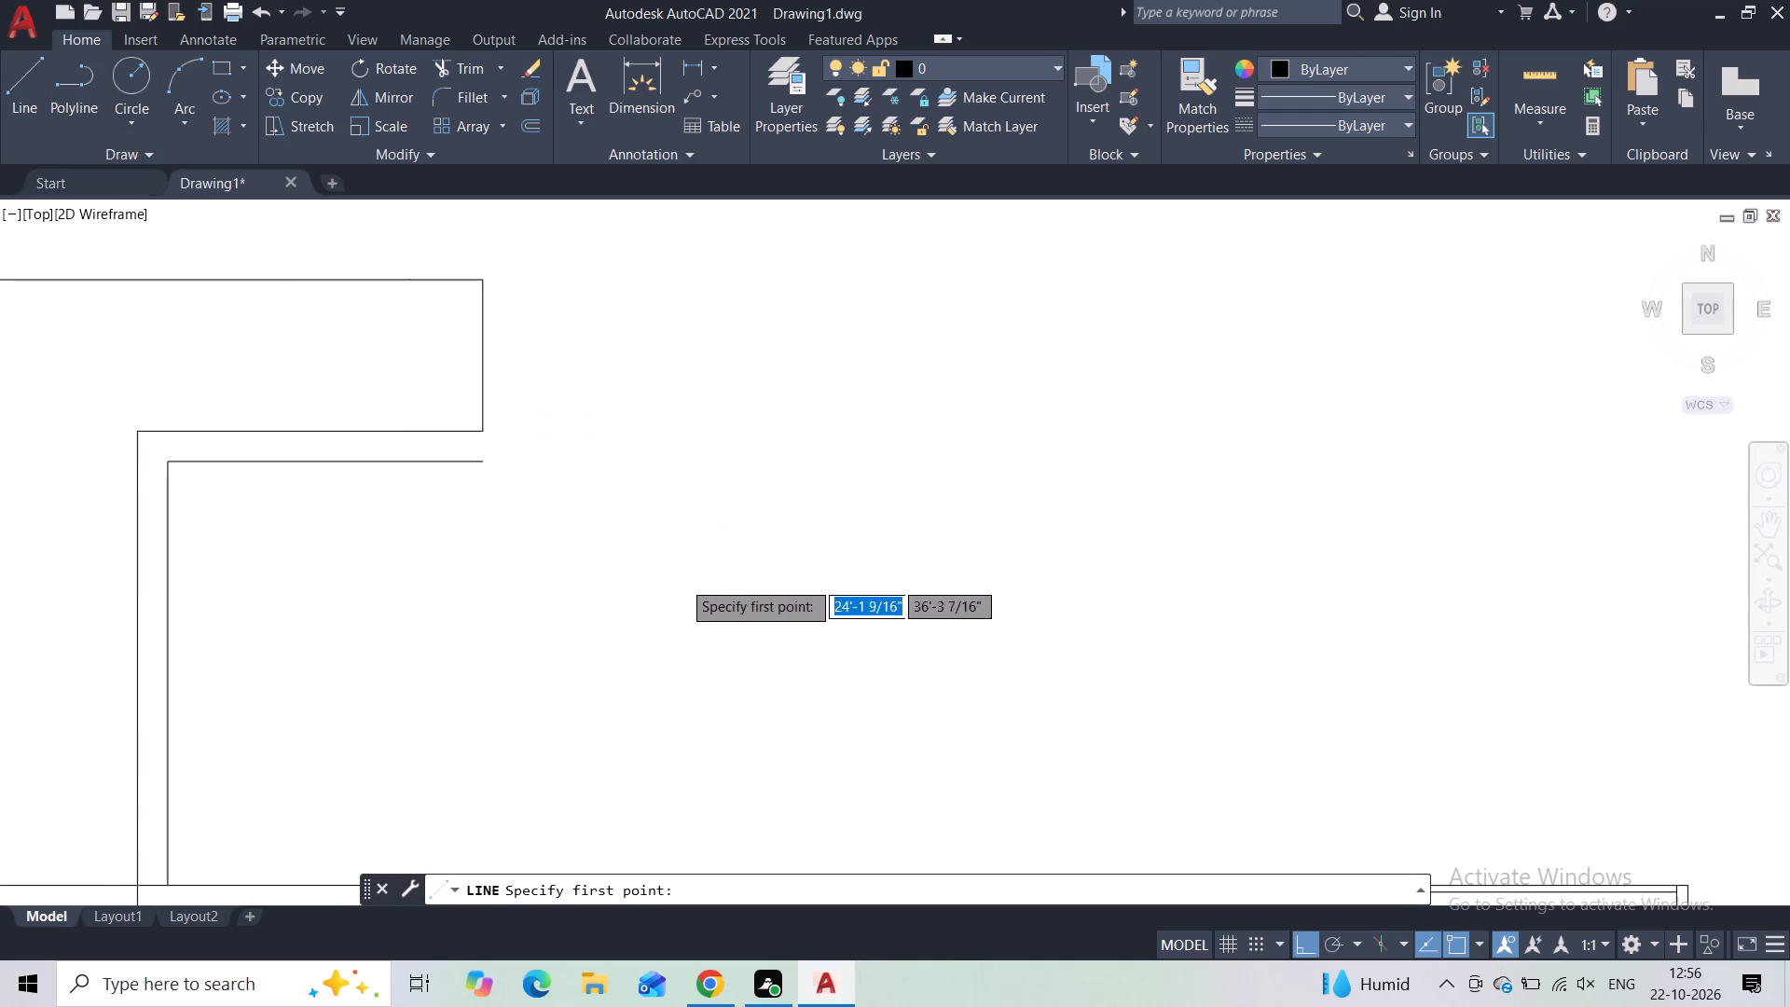
scroll(680, 580, "down", 2)
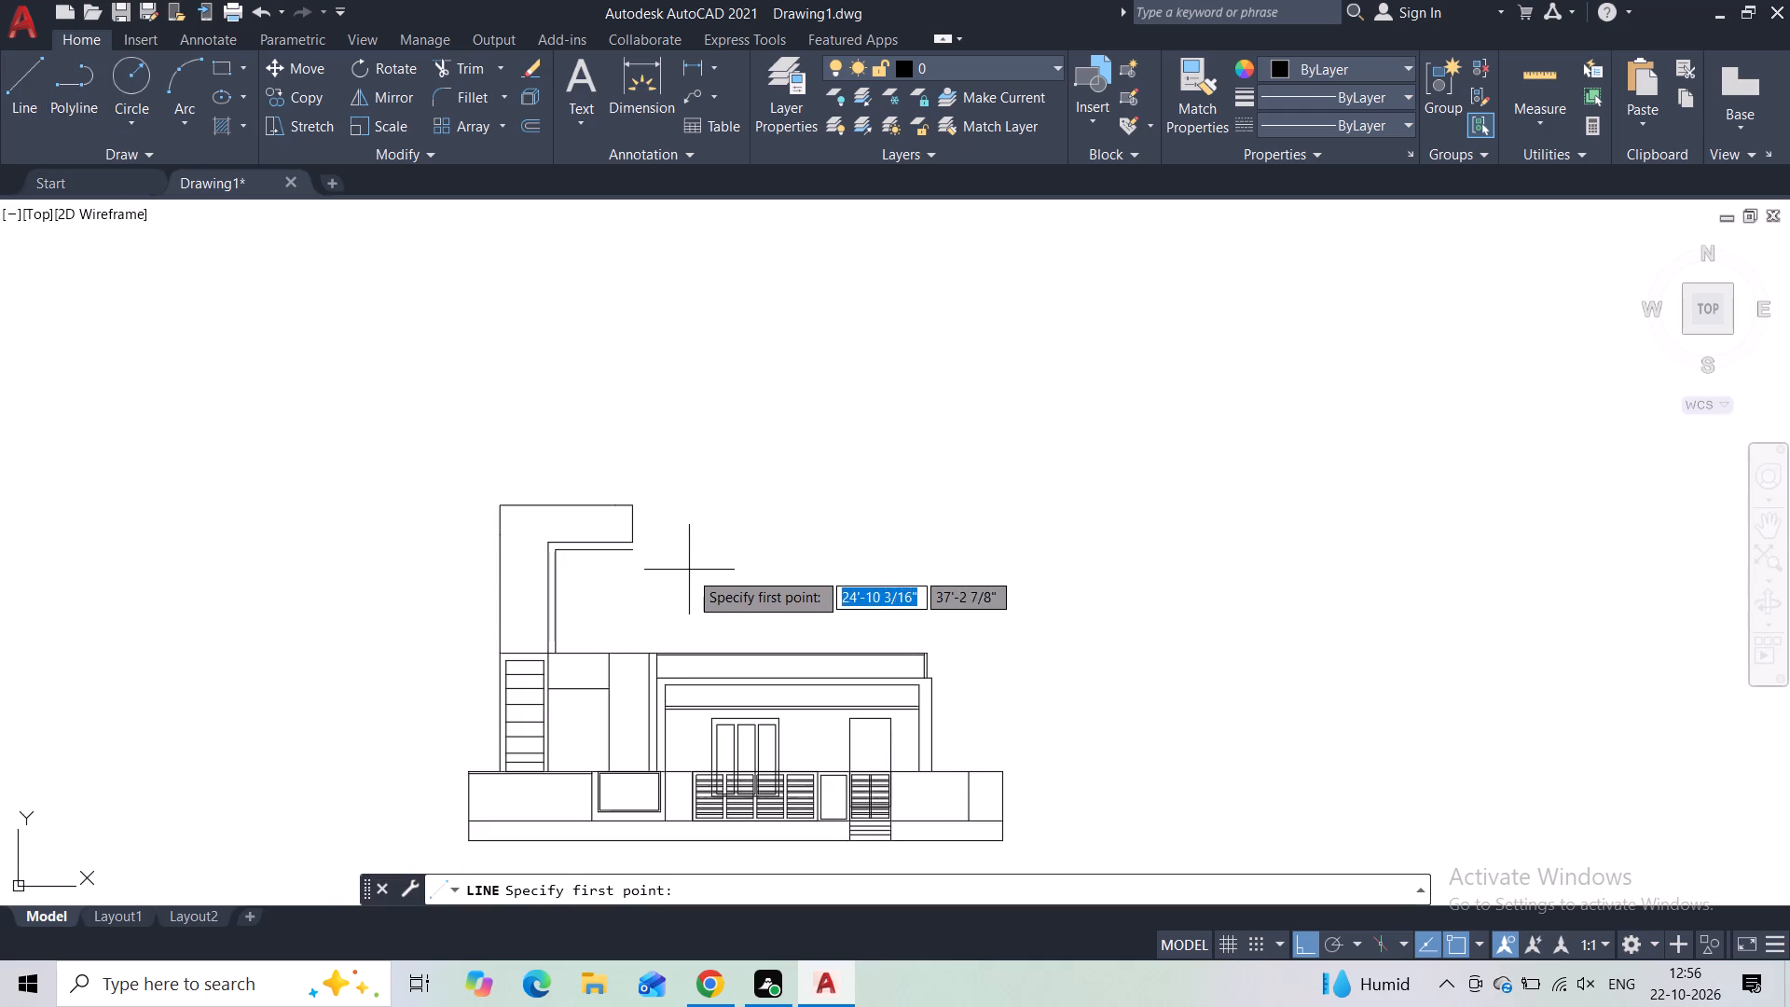
scroll(614, 569, "up", 1)
left_click(630, 544)
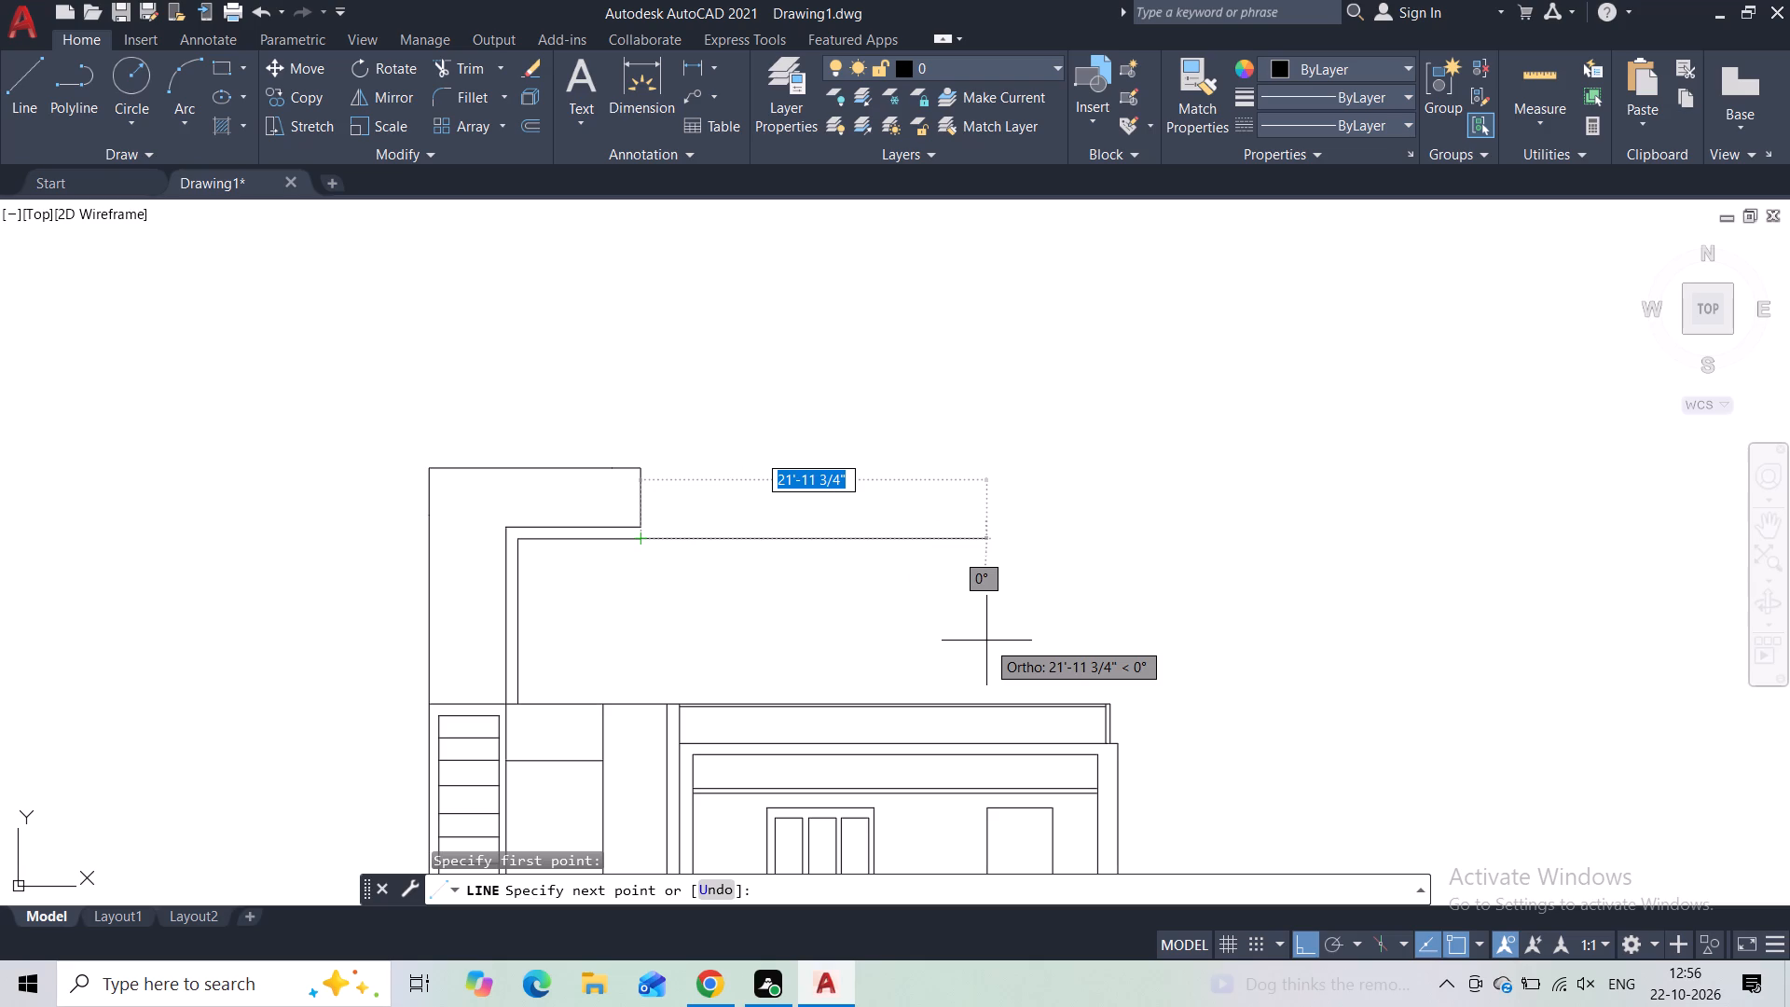
middle_click_drag(986, 640, 1007, 532)
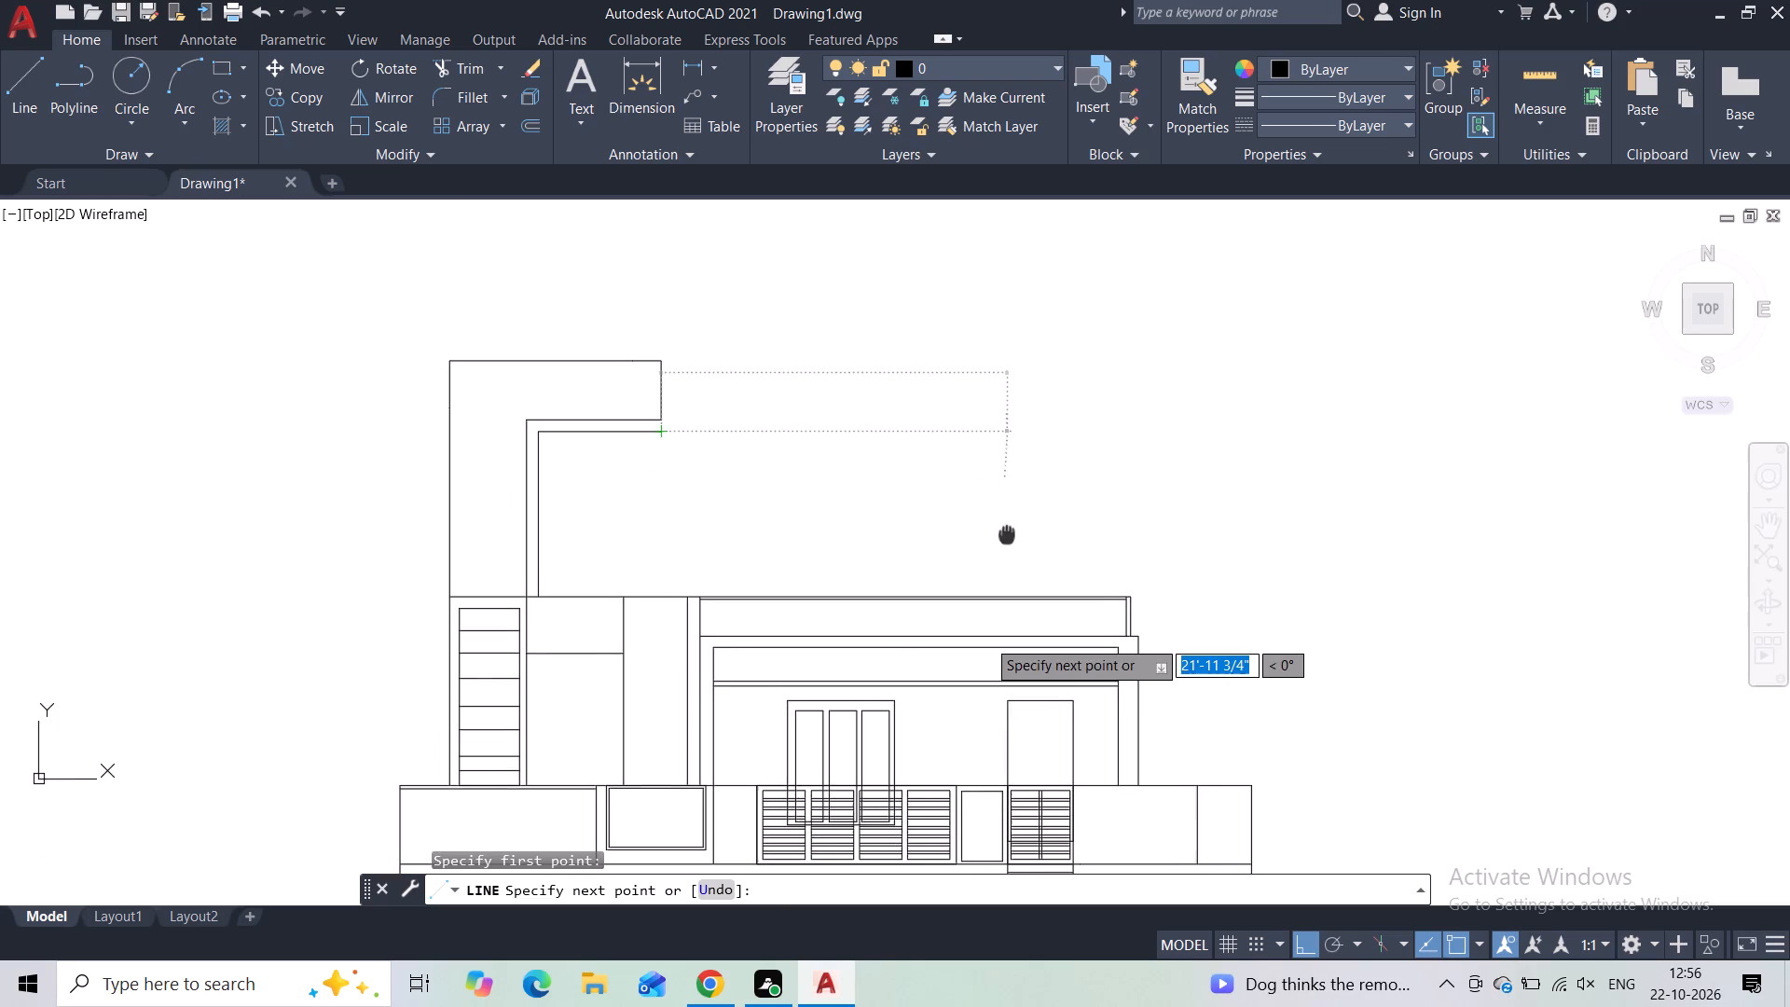
middle_click_drag(1007, 532, 1008, 531)
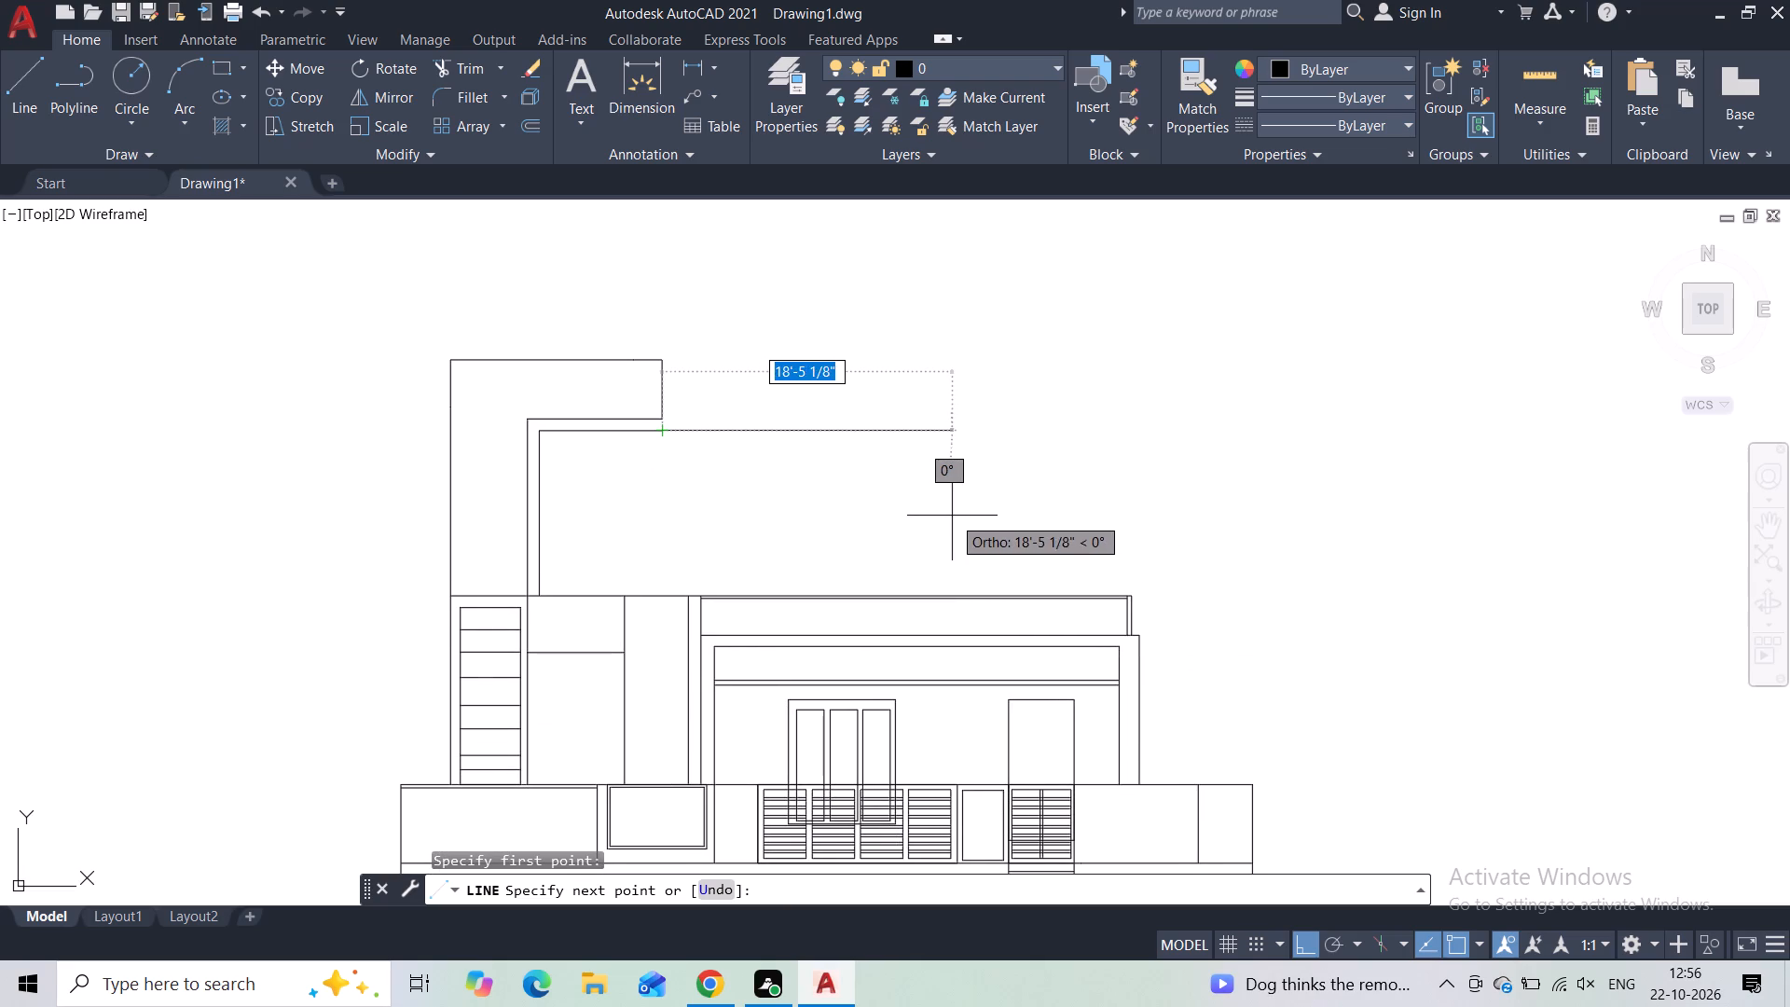
left_click(902, 485)
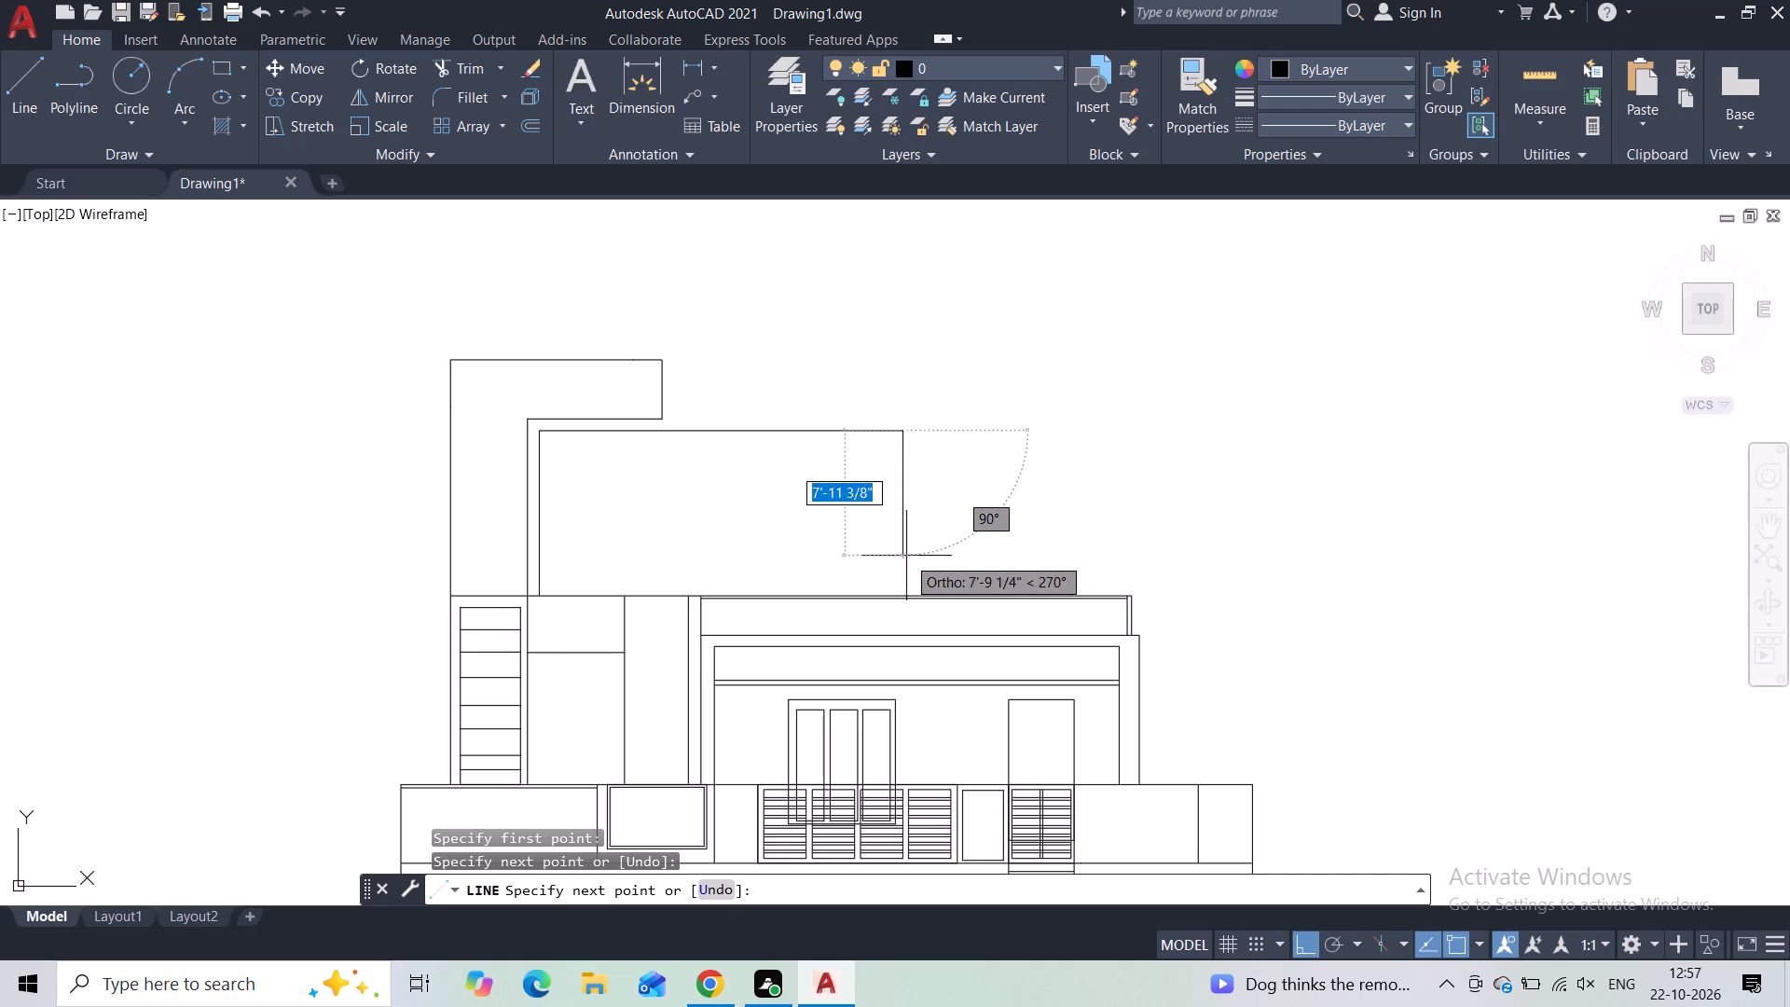
scroll(899, 572, "up", 4)
left_click(910, 733)
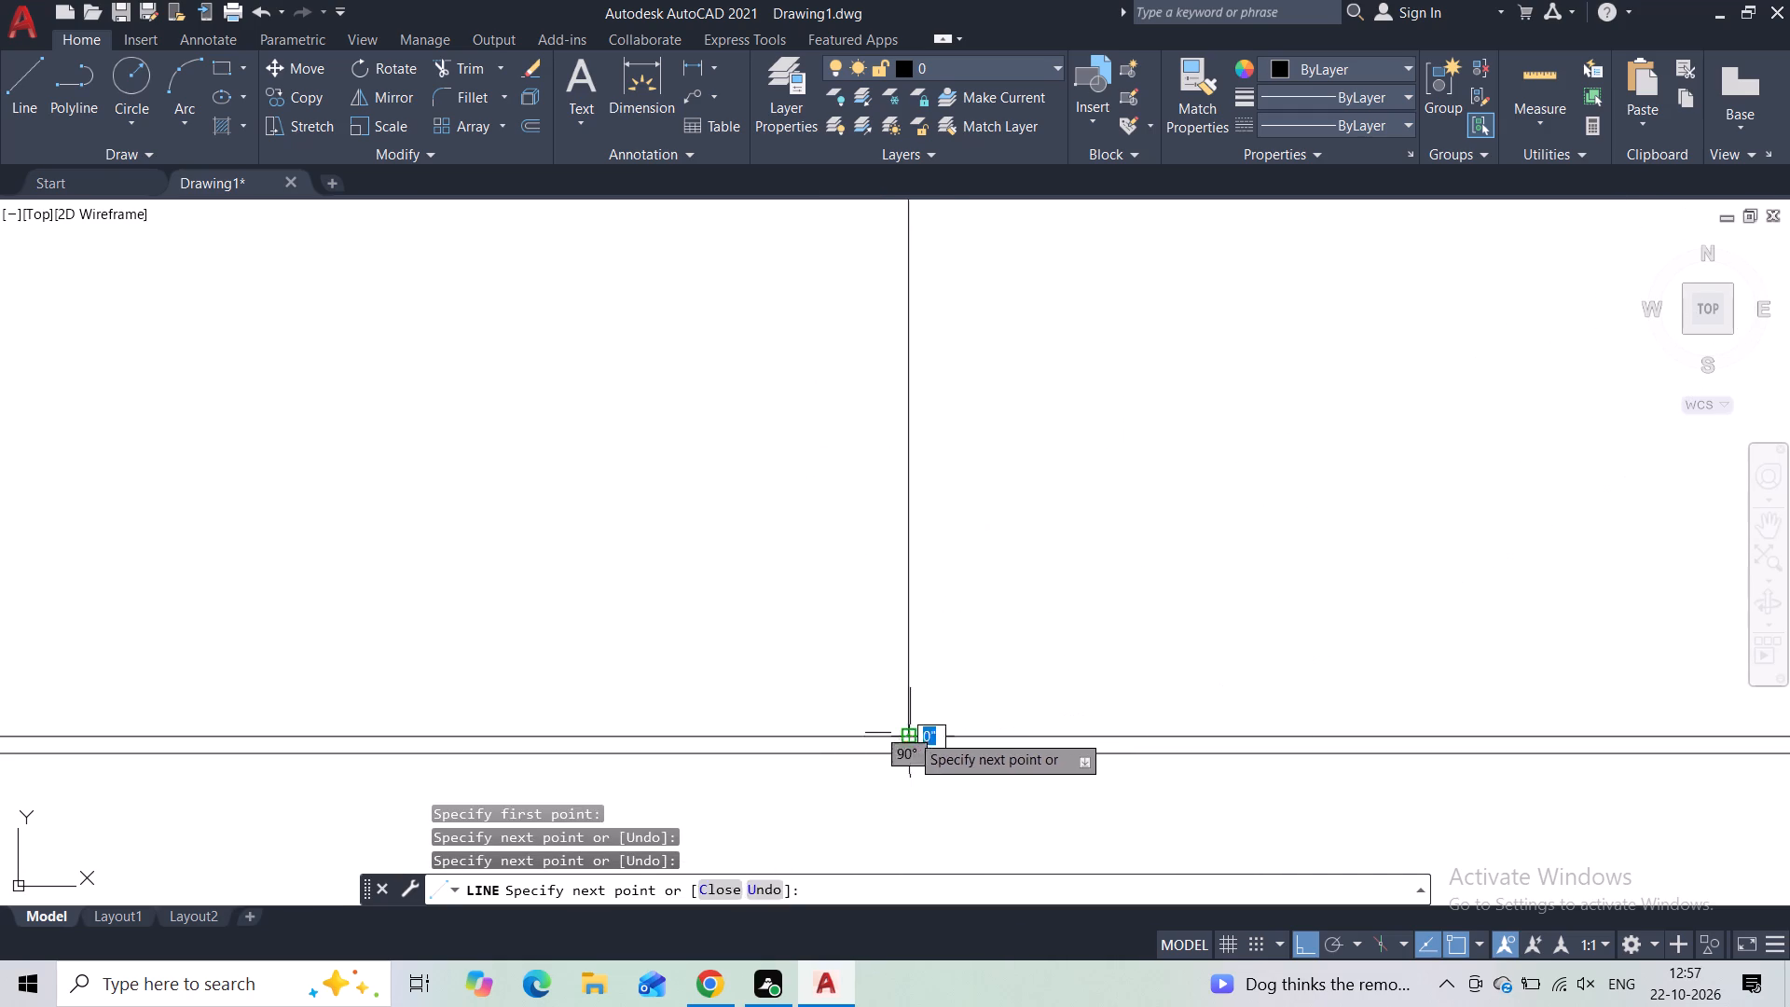
key("Escape")
scroll(801, 497, "down", 5)
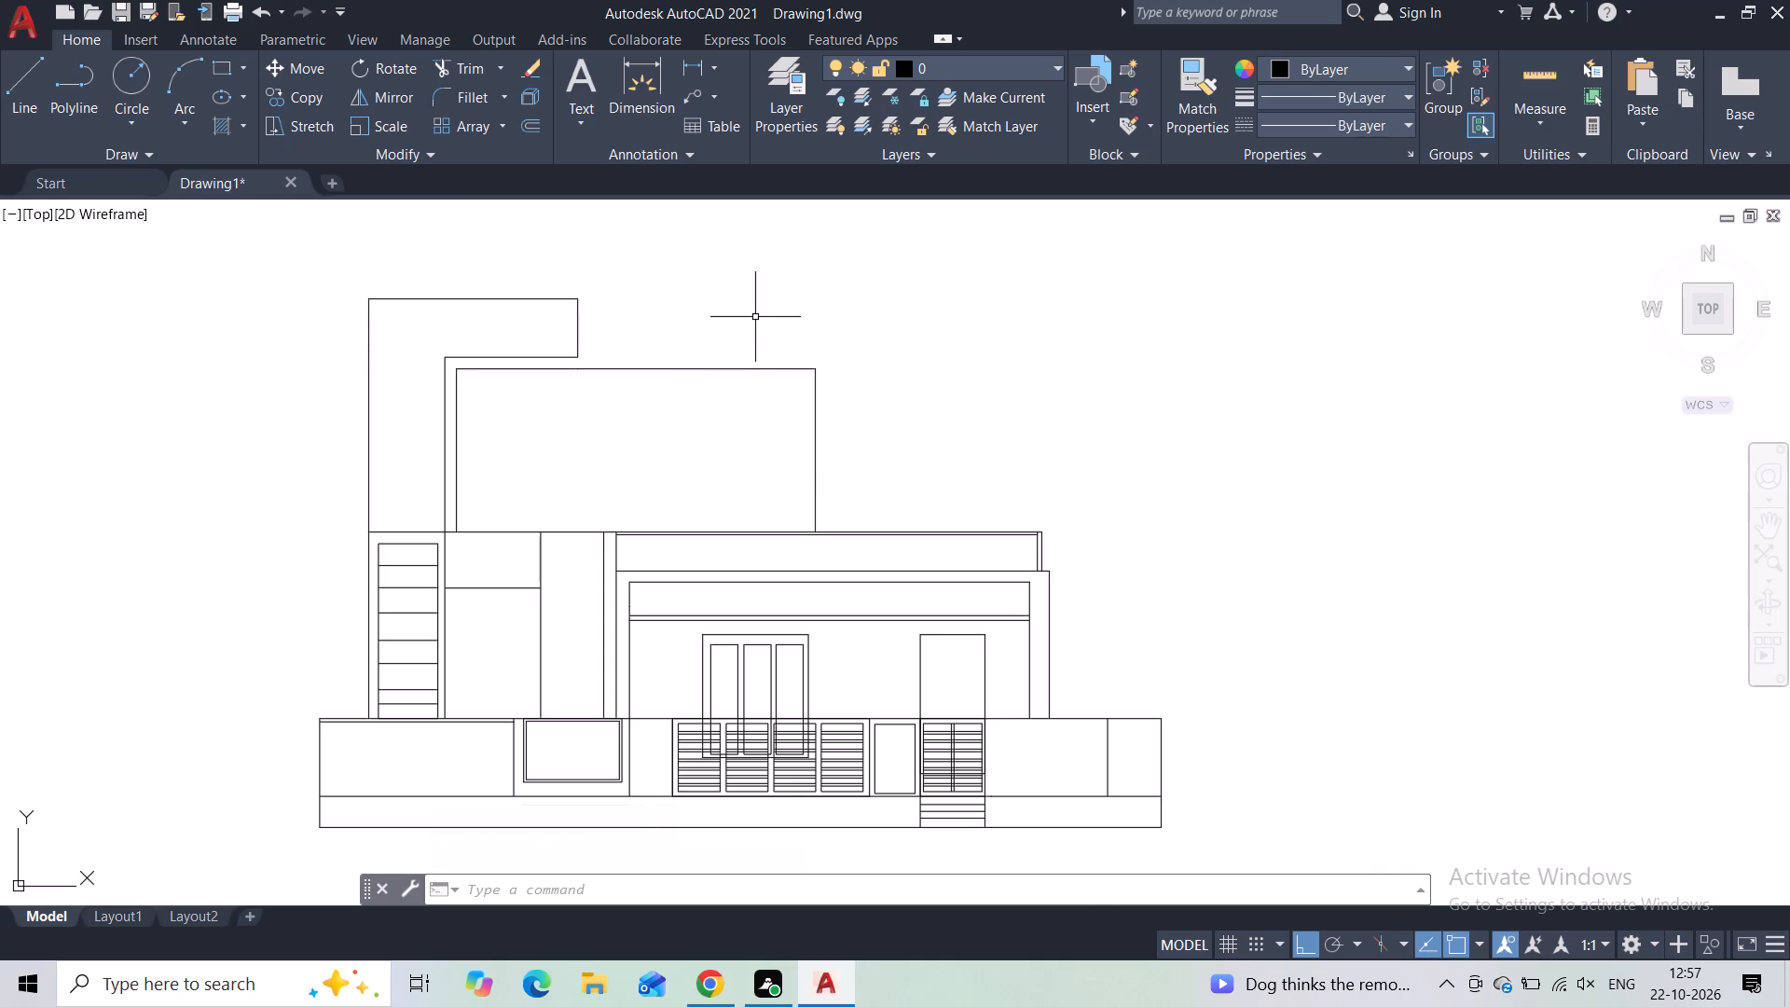
key("Escape")
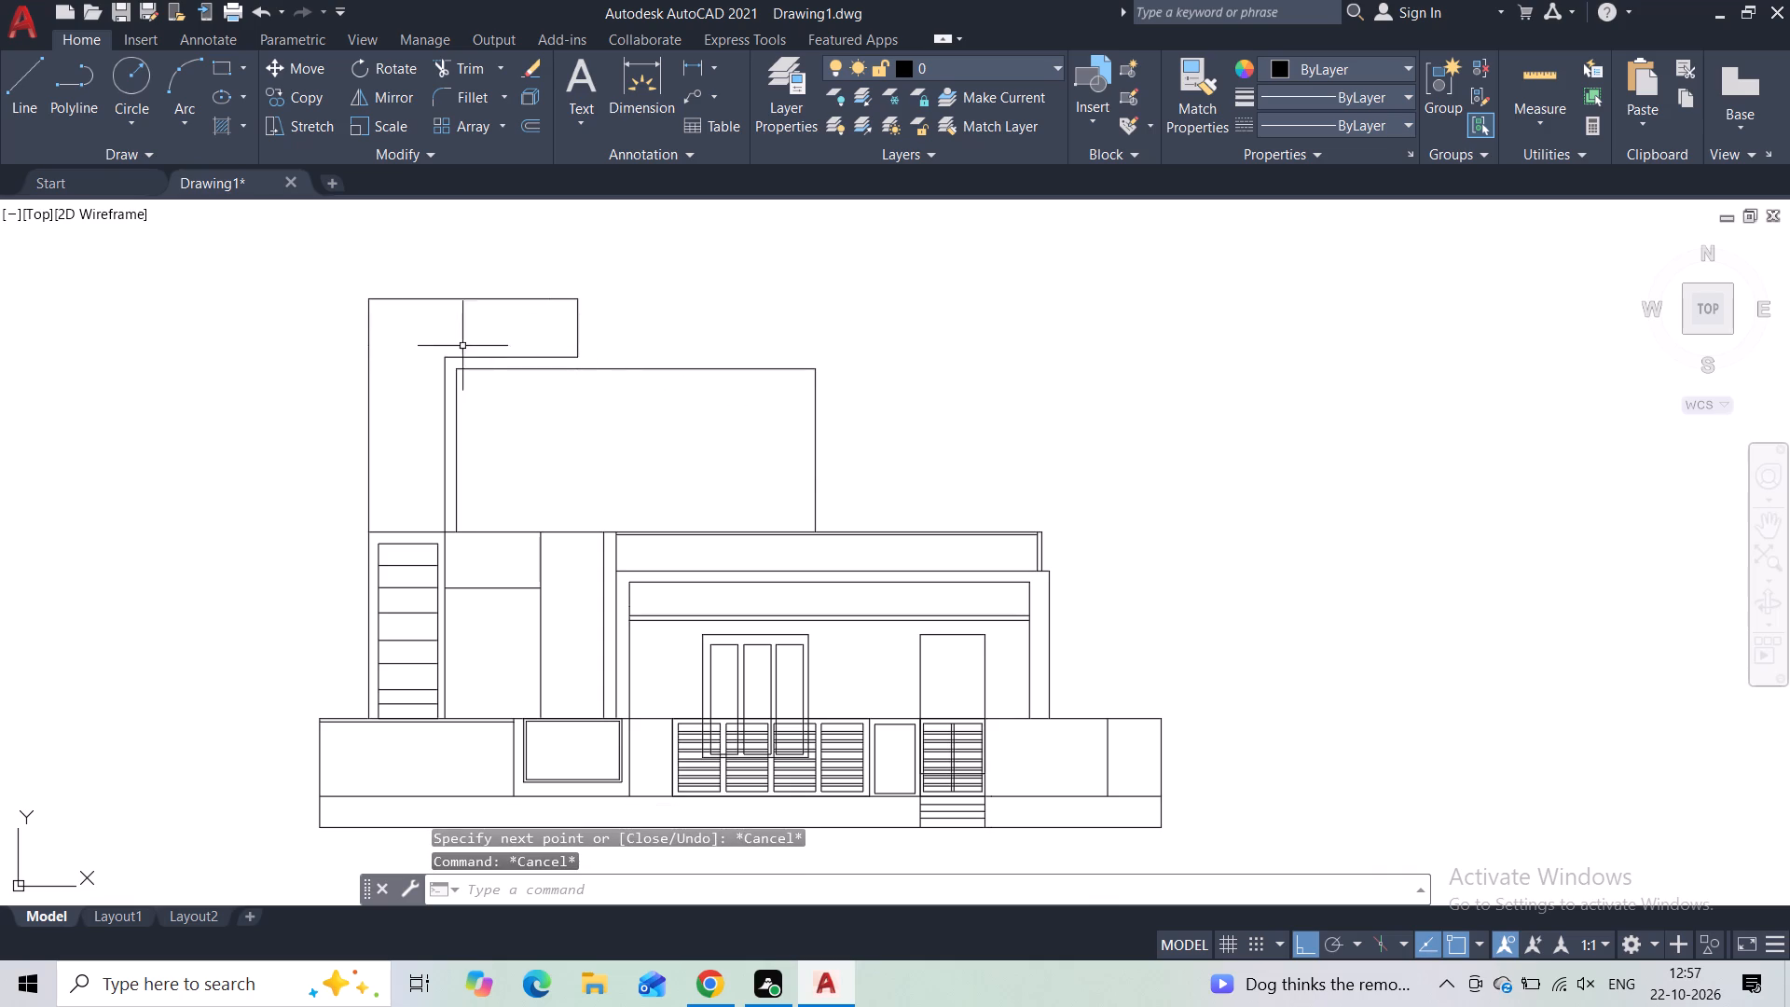
Draw a horizontal line from the overhang's lower outer corner, running past the upper room's outer vertical.
key("space")
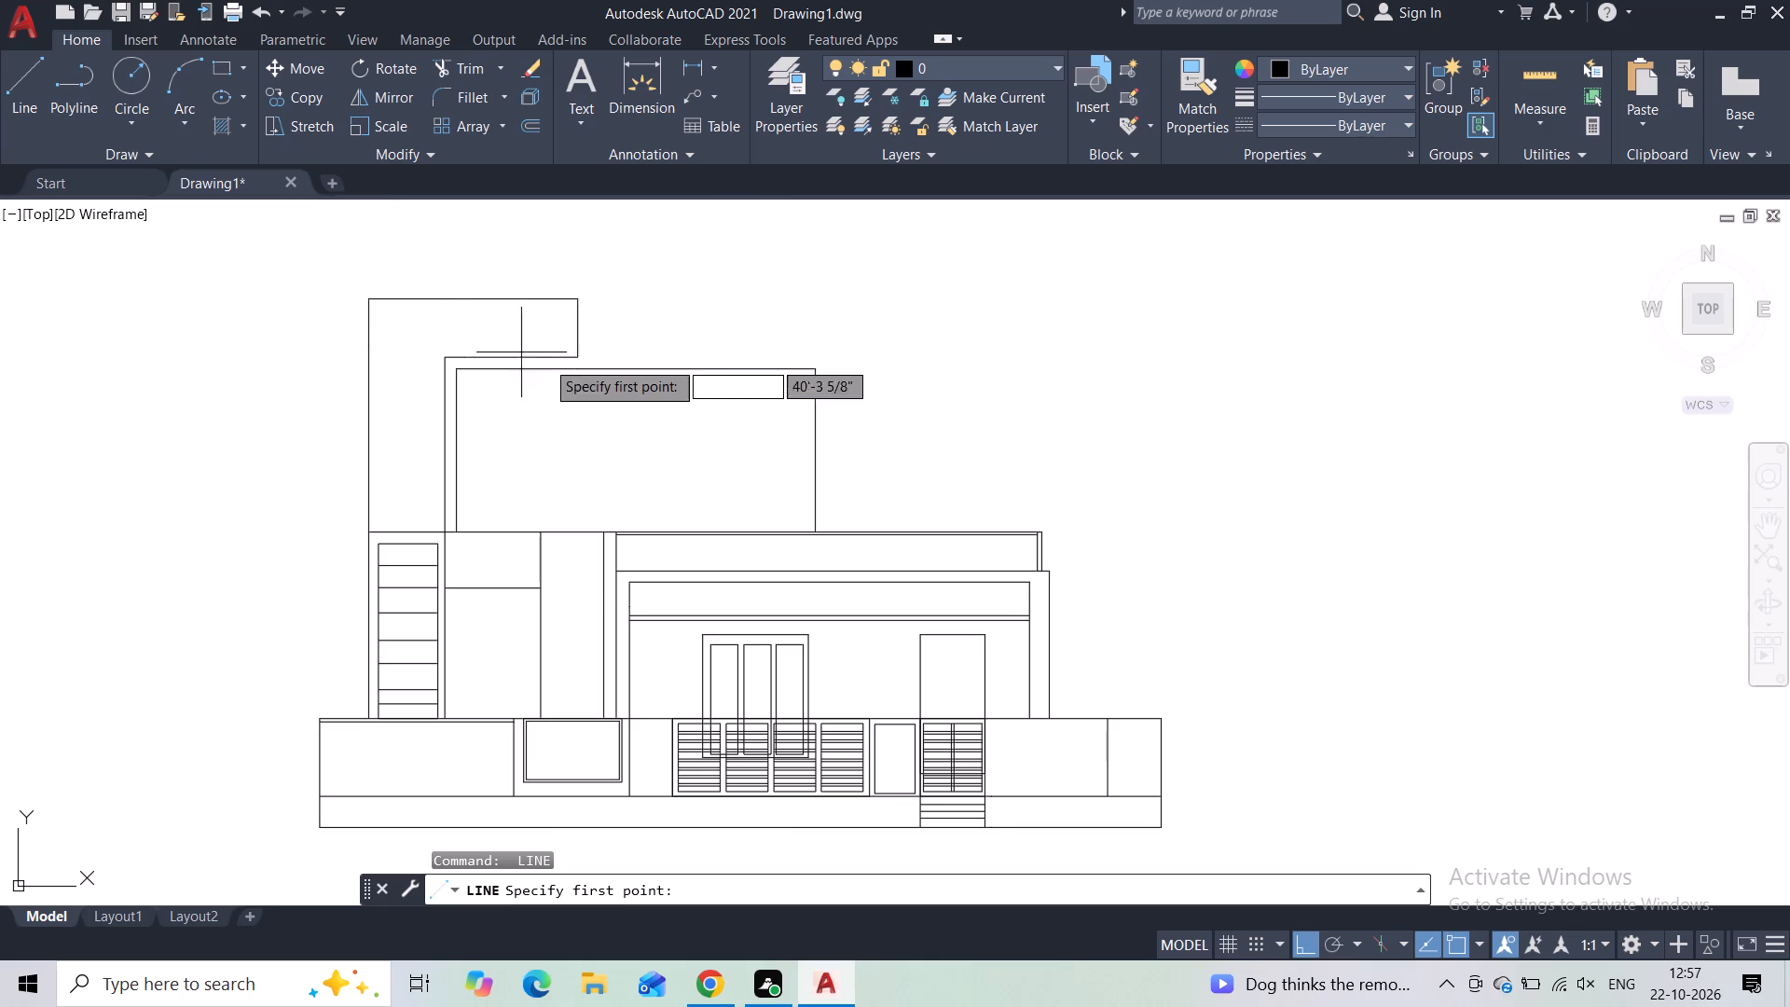
left_click(572, 356)
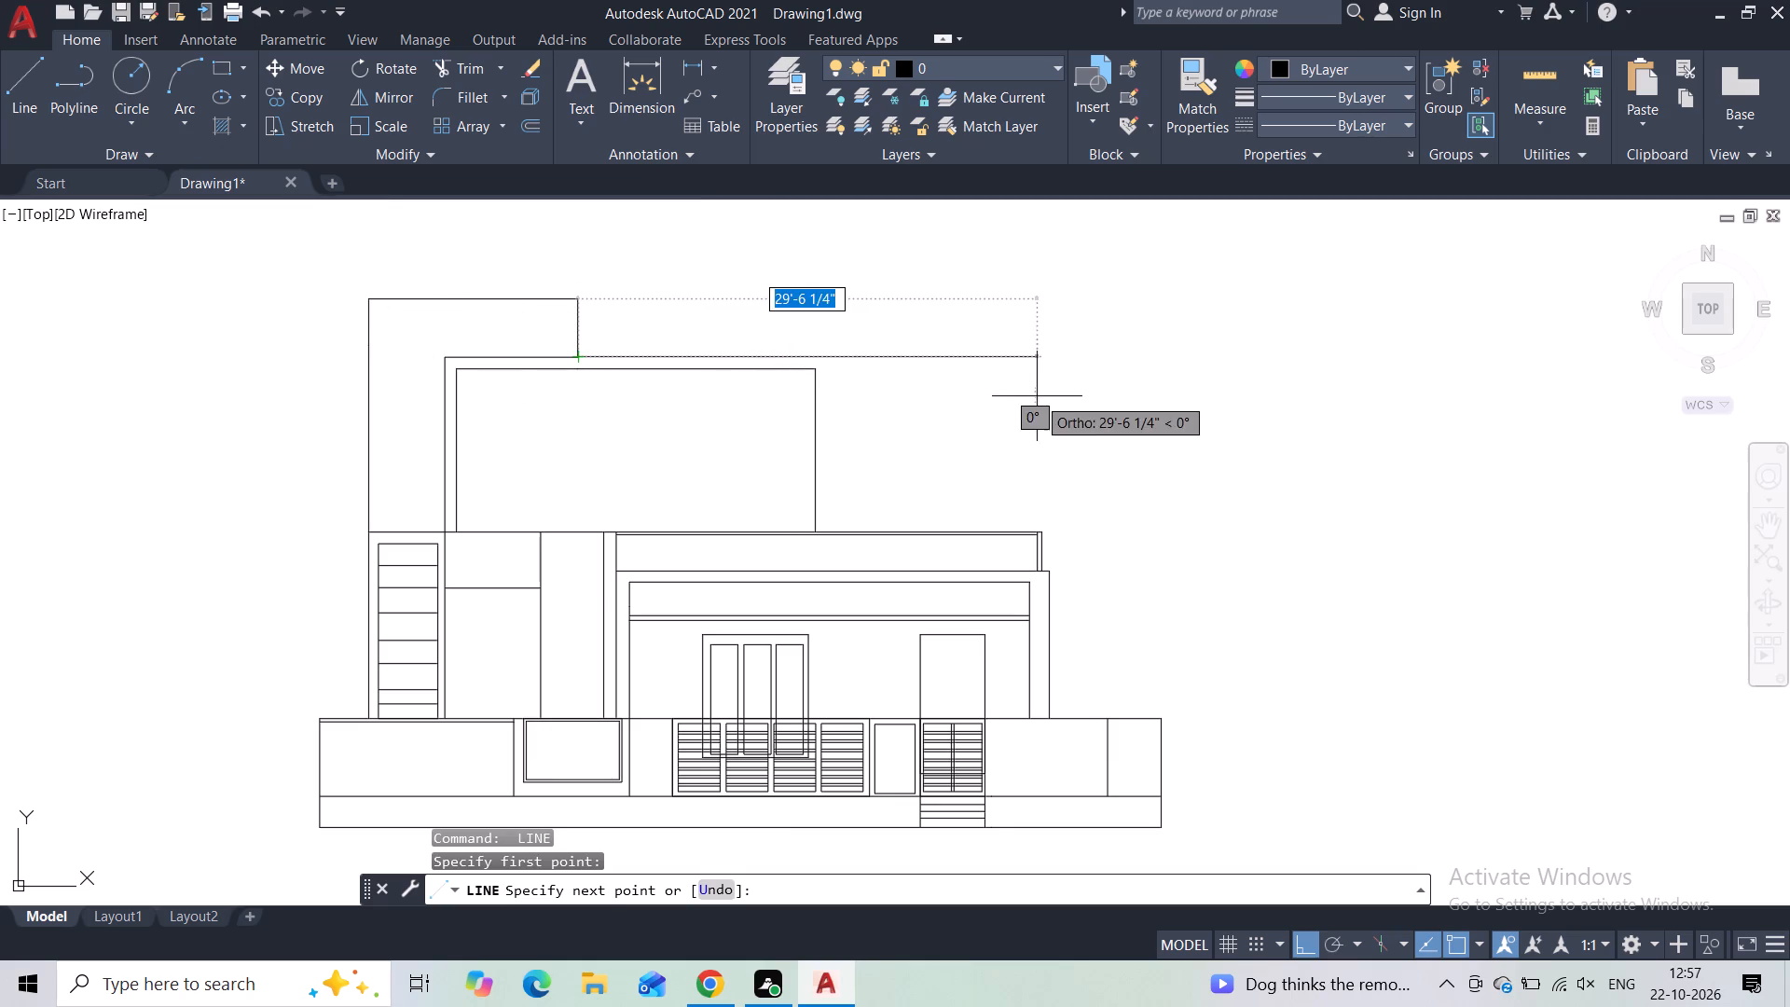
left_click(886, 373)
key("Escape")
Draw a narrow projection on the upper room's outer vertical, with a short horizontal near mid-height and a vertical down to the roof.
scroll(858, 378, "up", 1)
middle_click_drag(858, 378, 939, 379)
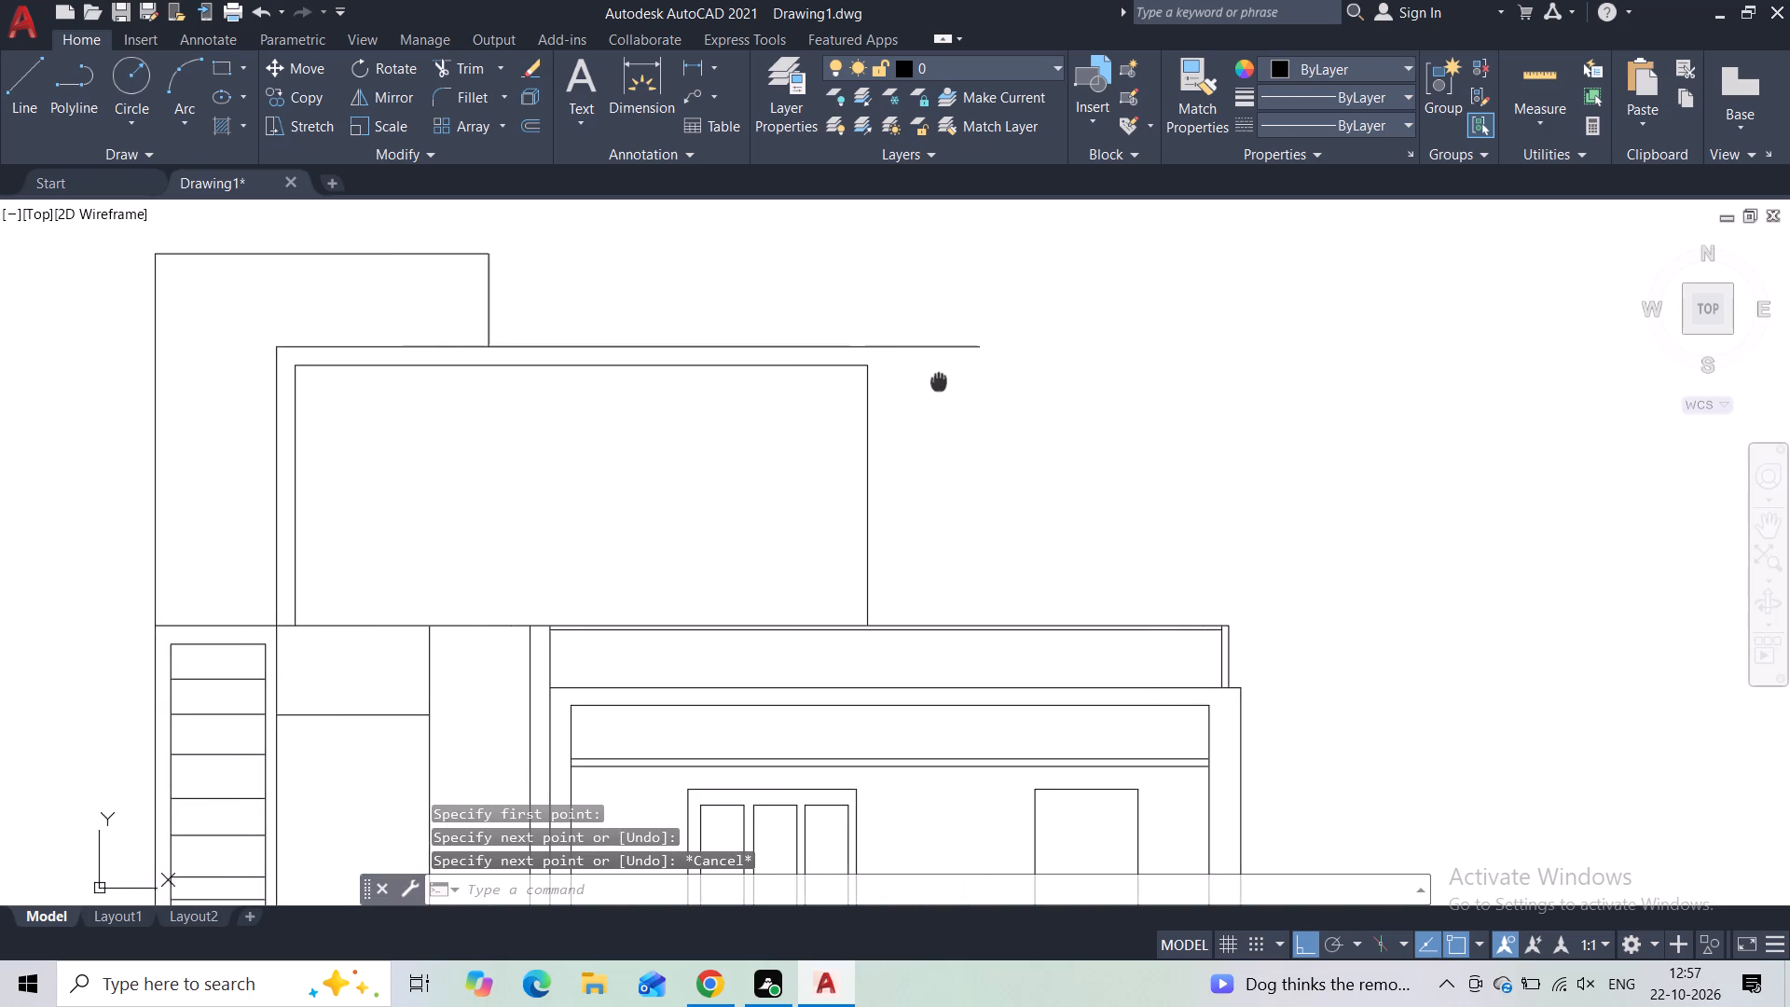
middle_click_drag(939, 379, 940, 379)
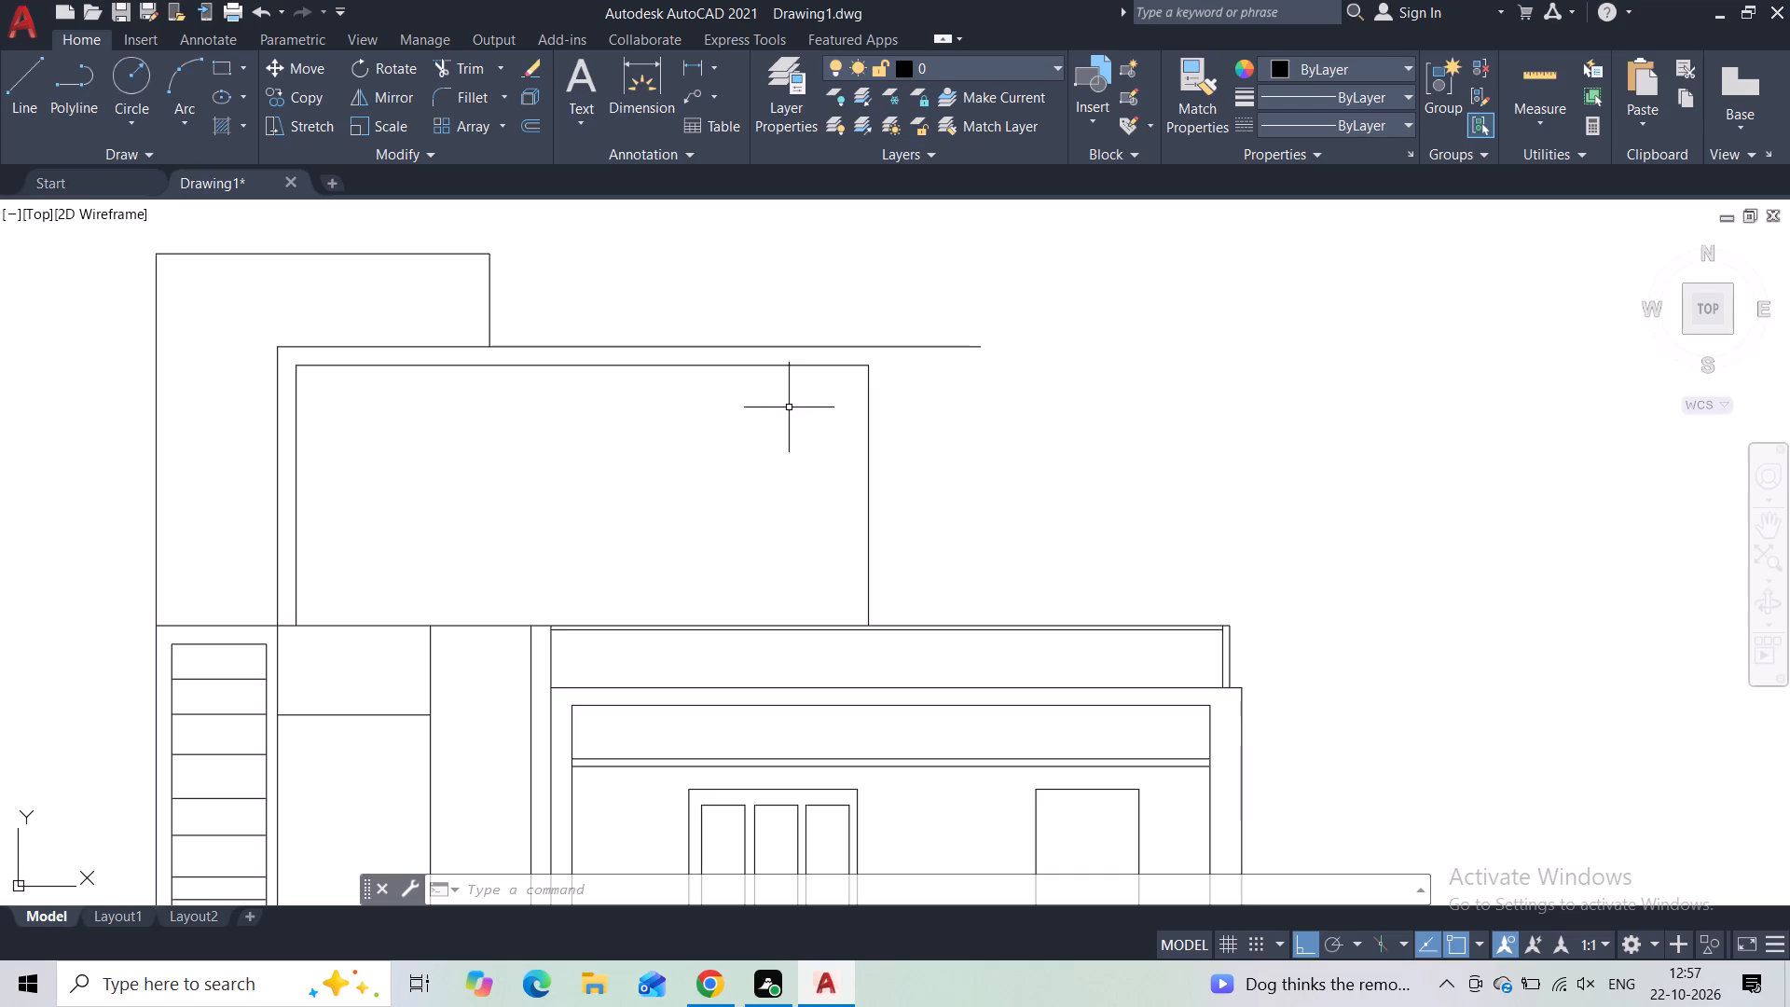
left_click(34, 102)
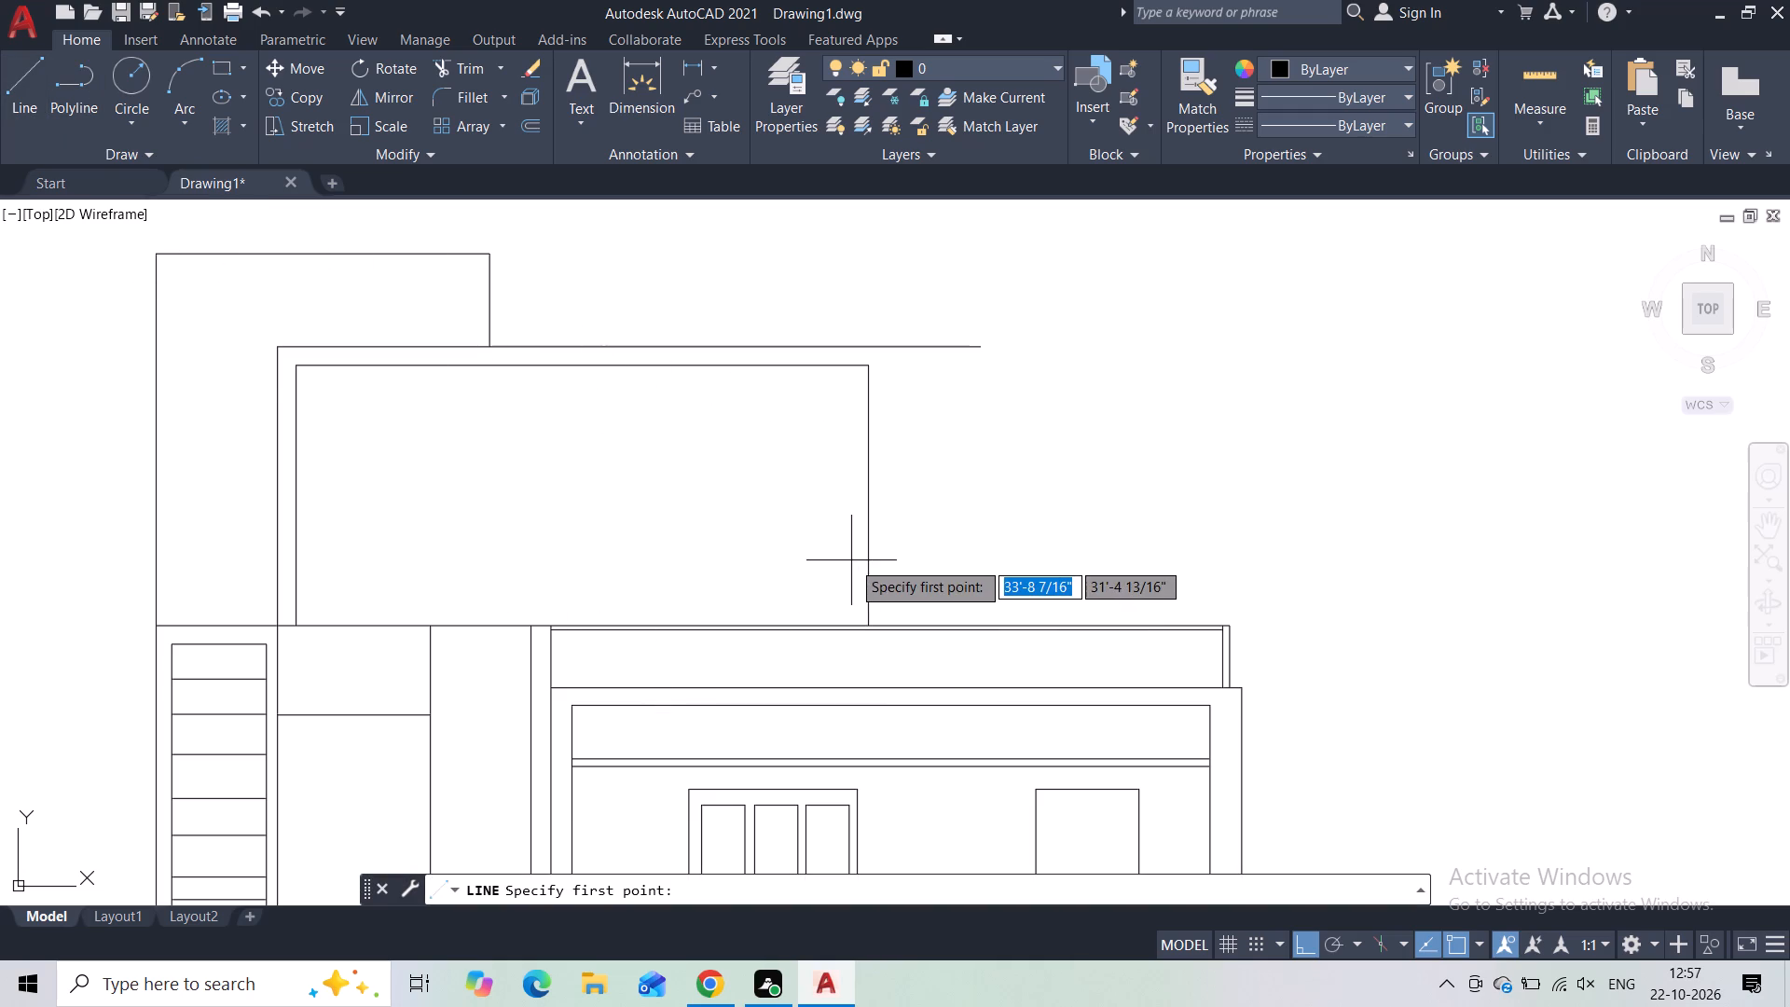
left_click(870, 507)
left_click(894, 518)
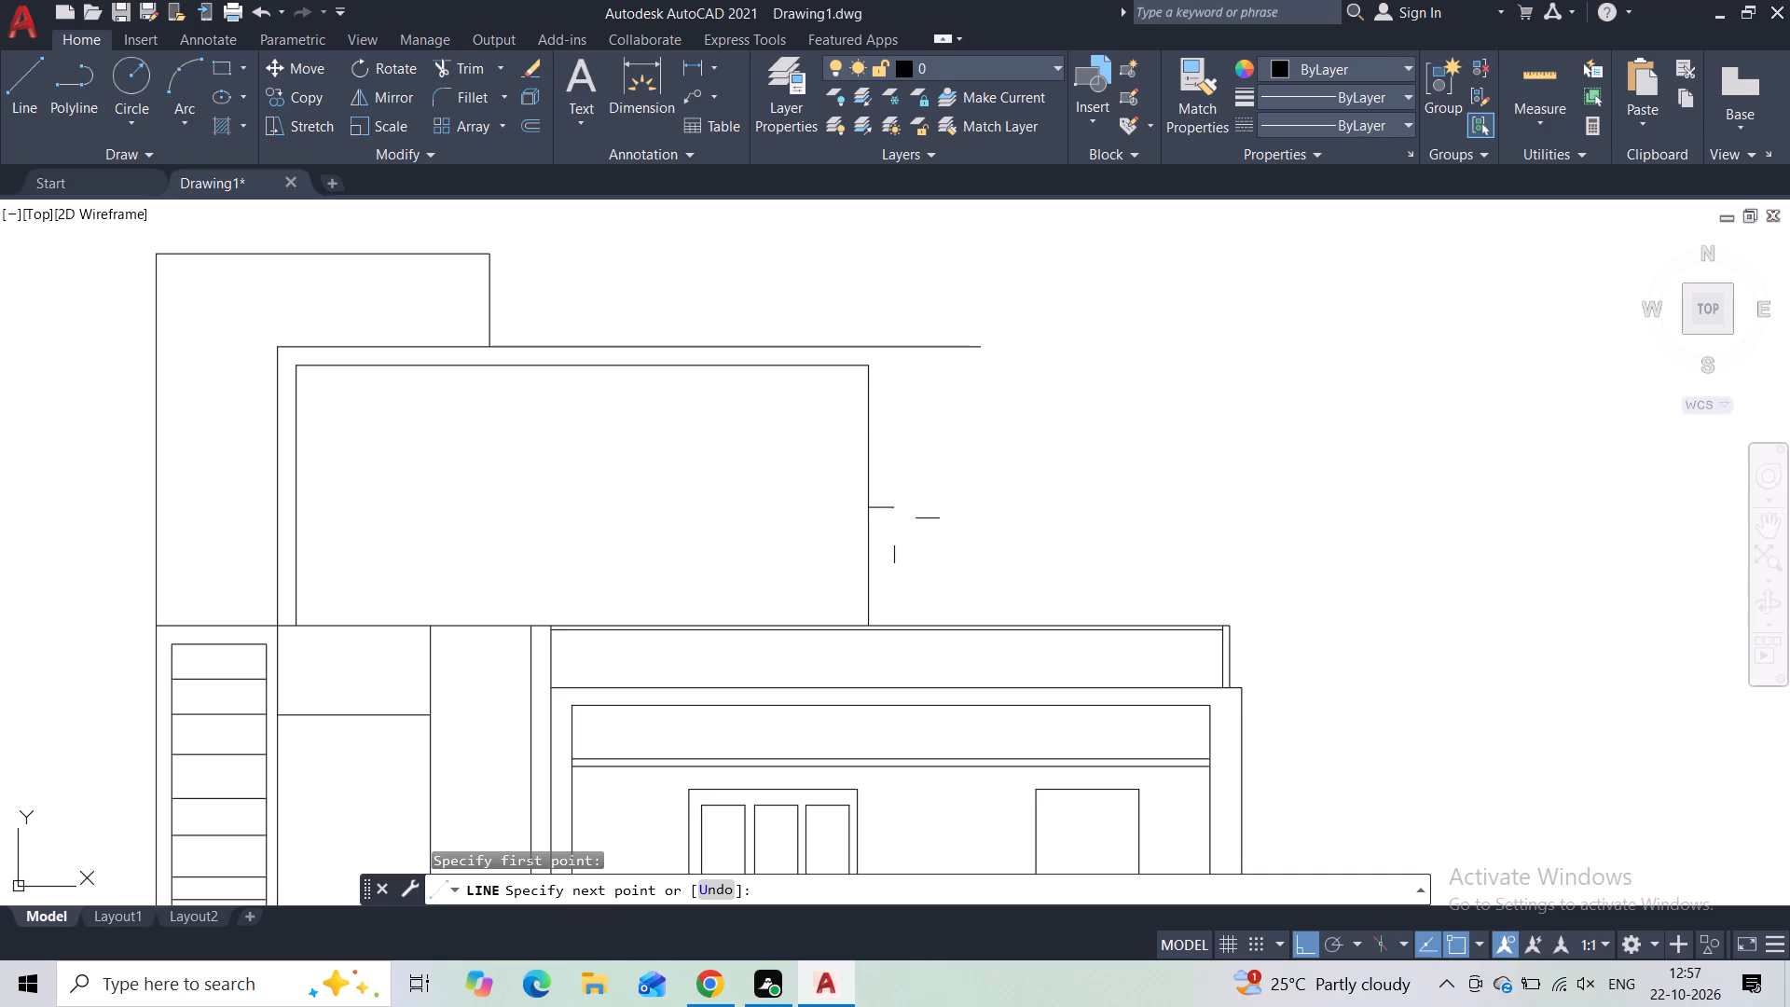
left_click(900, 617)
key("Escape")
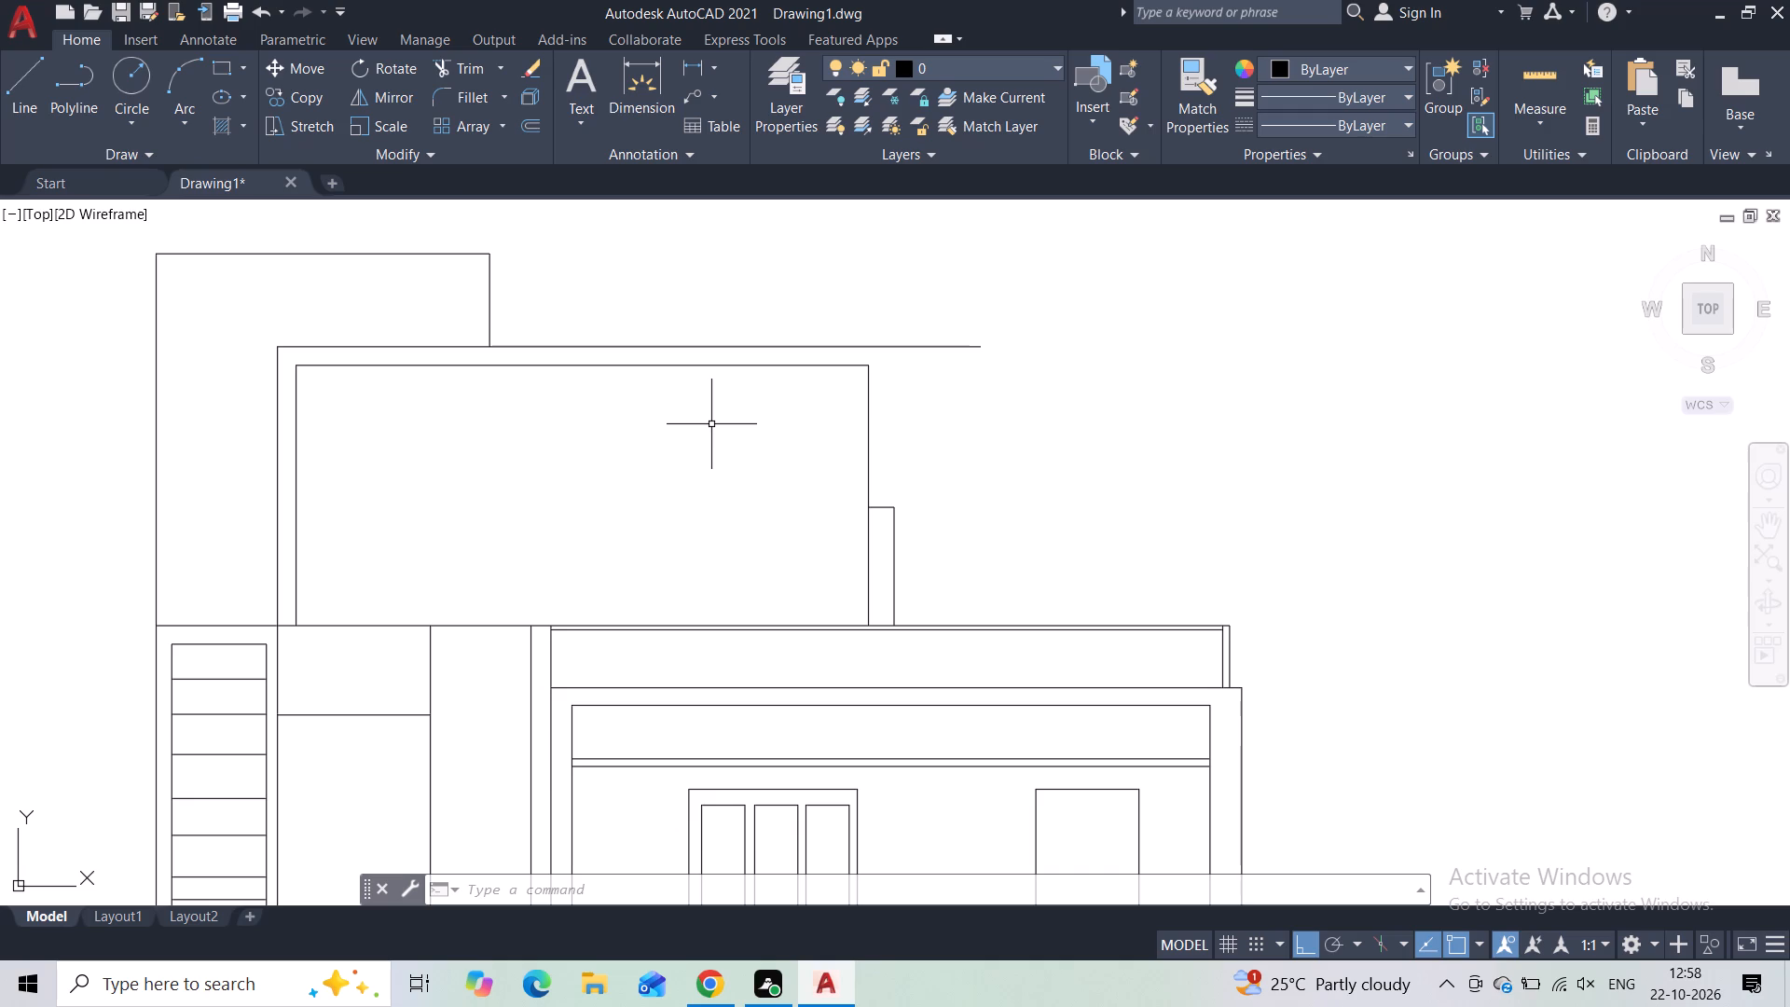
Extend the overhang's top edge horizontally by about 15', ending above the upper room's outer vertical.
key("space")
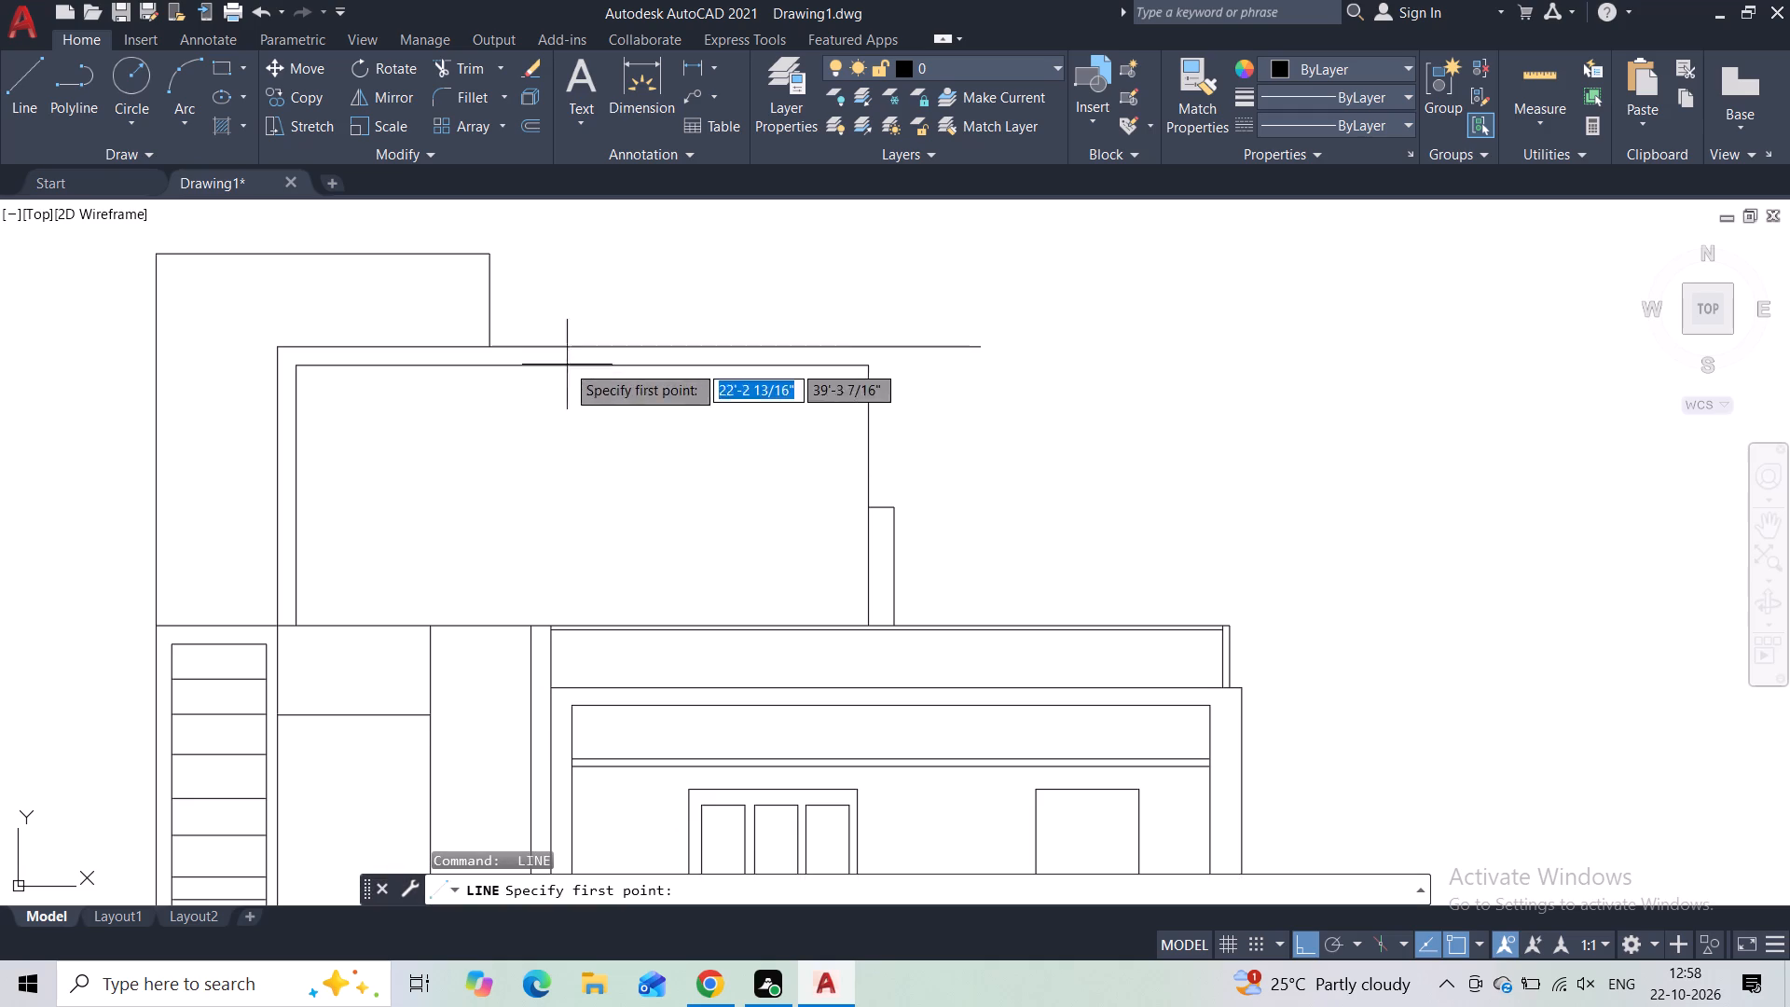
left_click(484, 262)
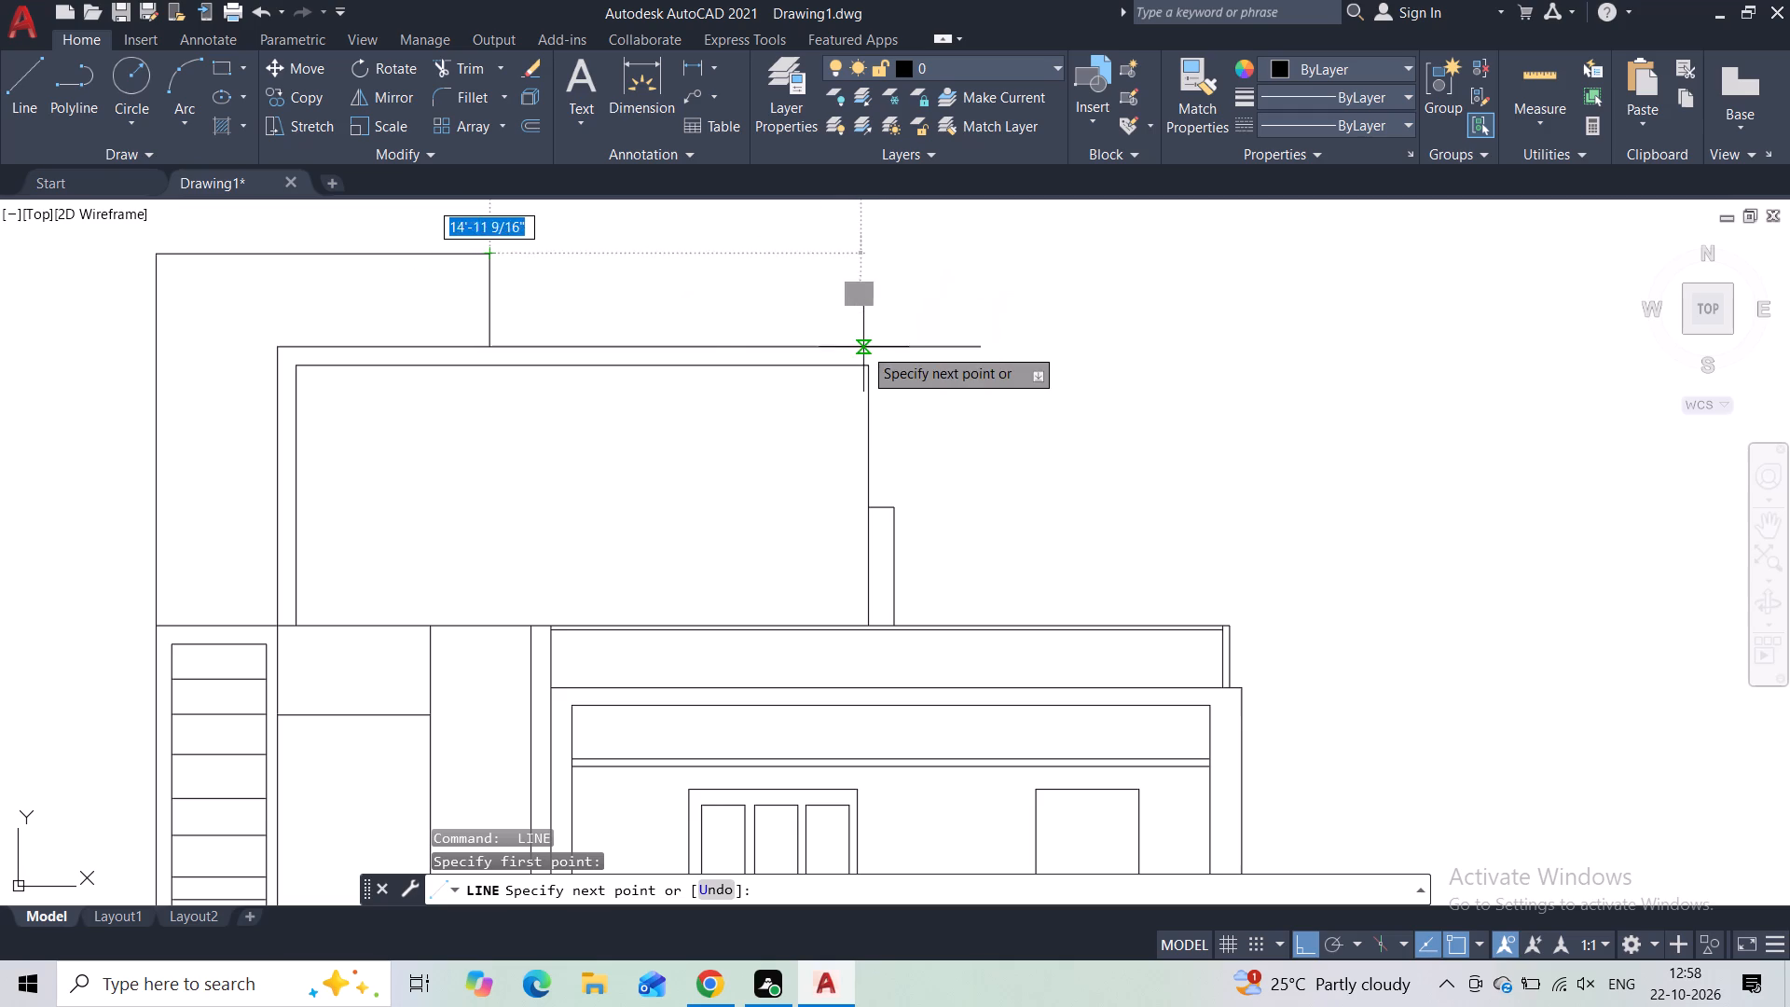
left_click(870, 261)
key("Escape")
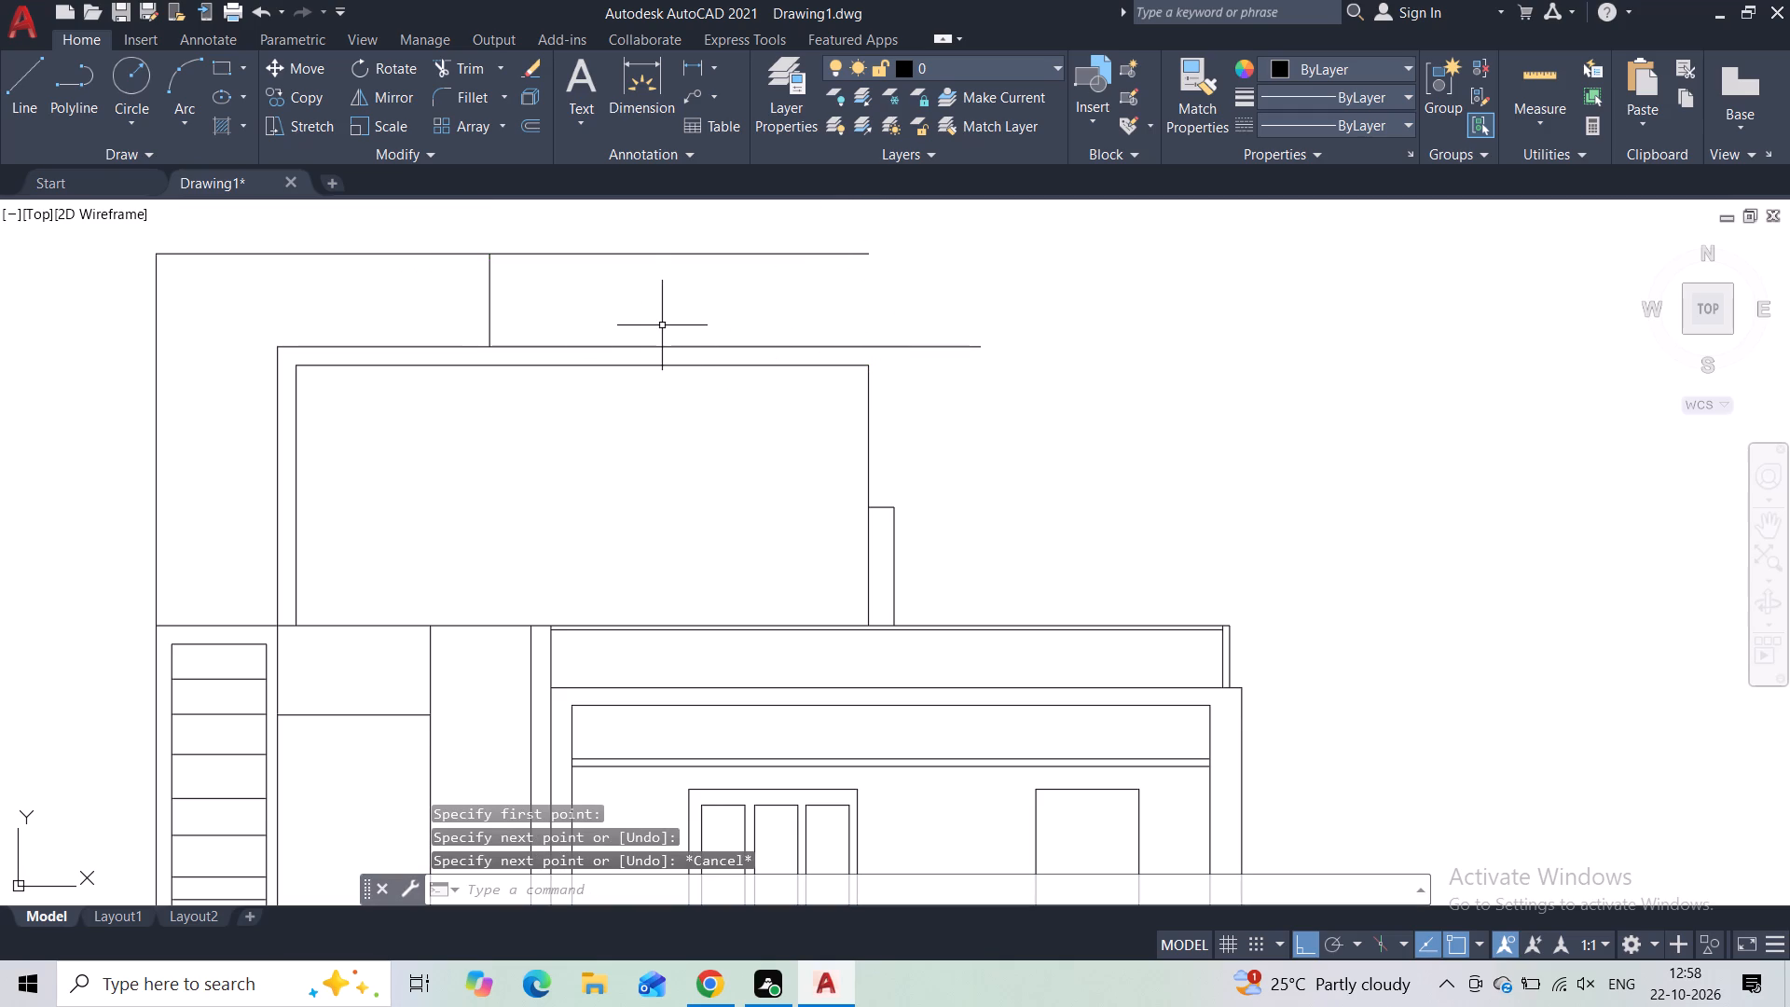
Draw a rectangle about 2'-10" high hanging from the extended top line, just beyond the overhang's end vertical.
left_click(230, 73)
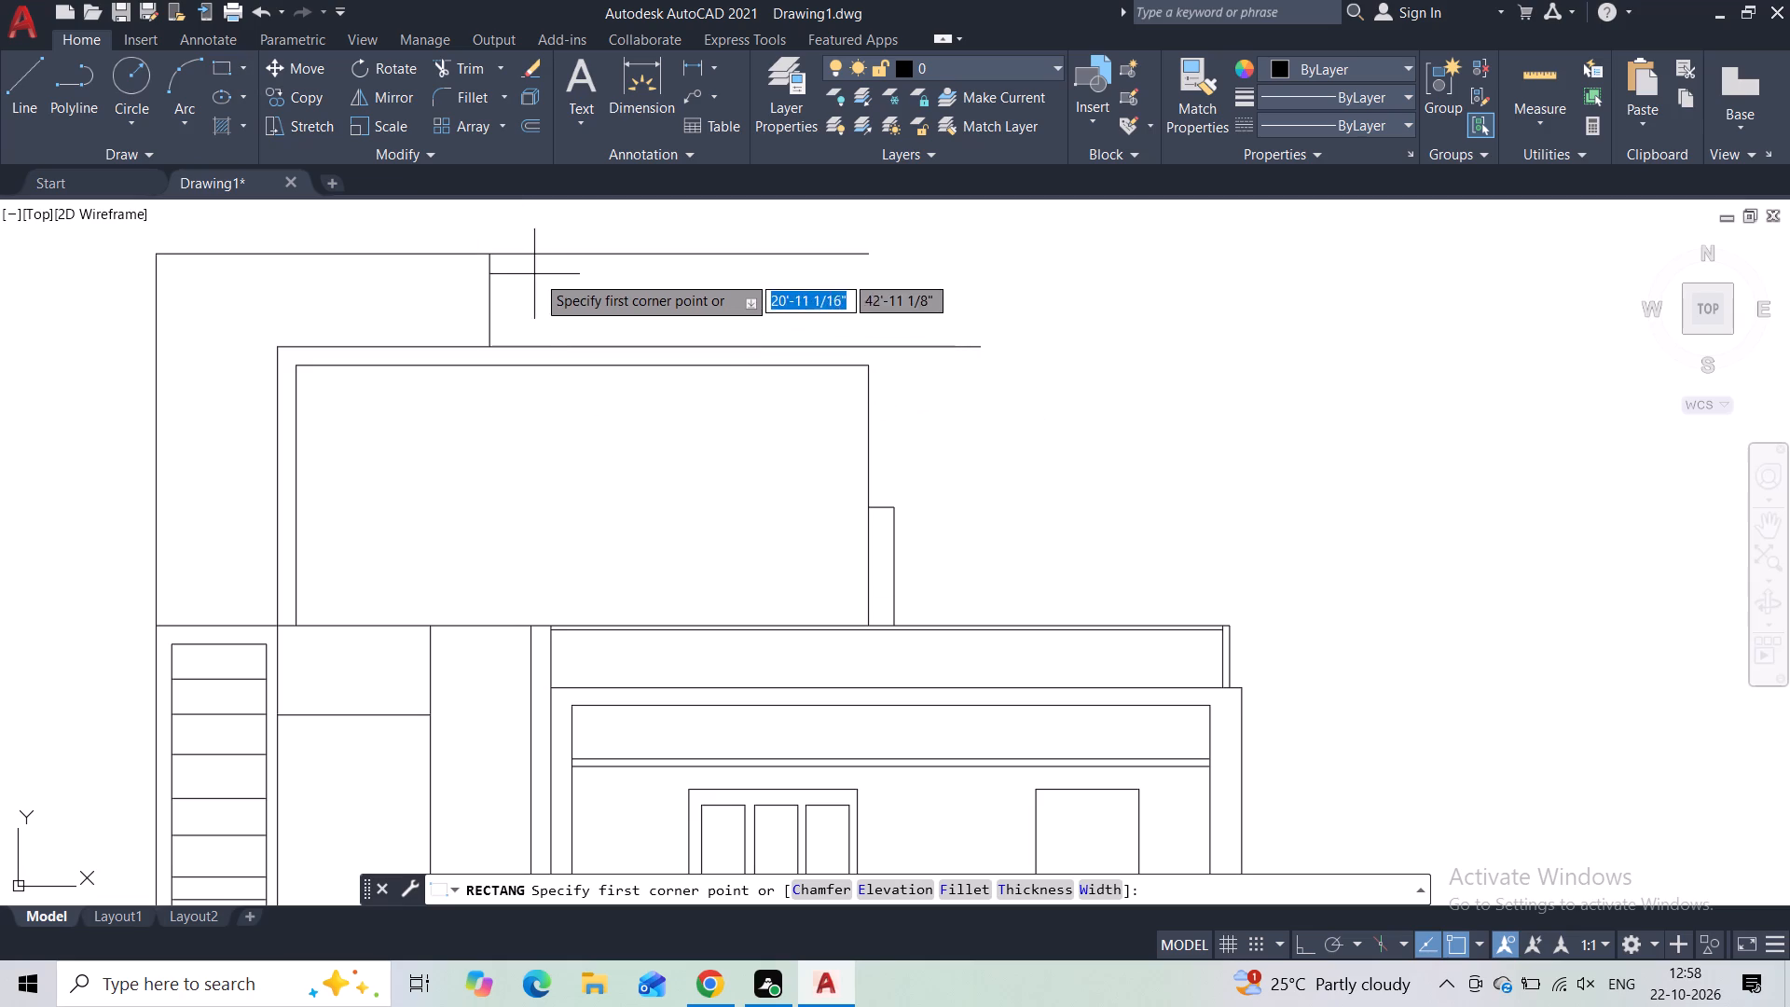
left_click(555, 261)
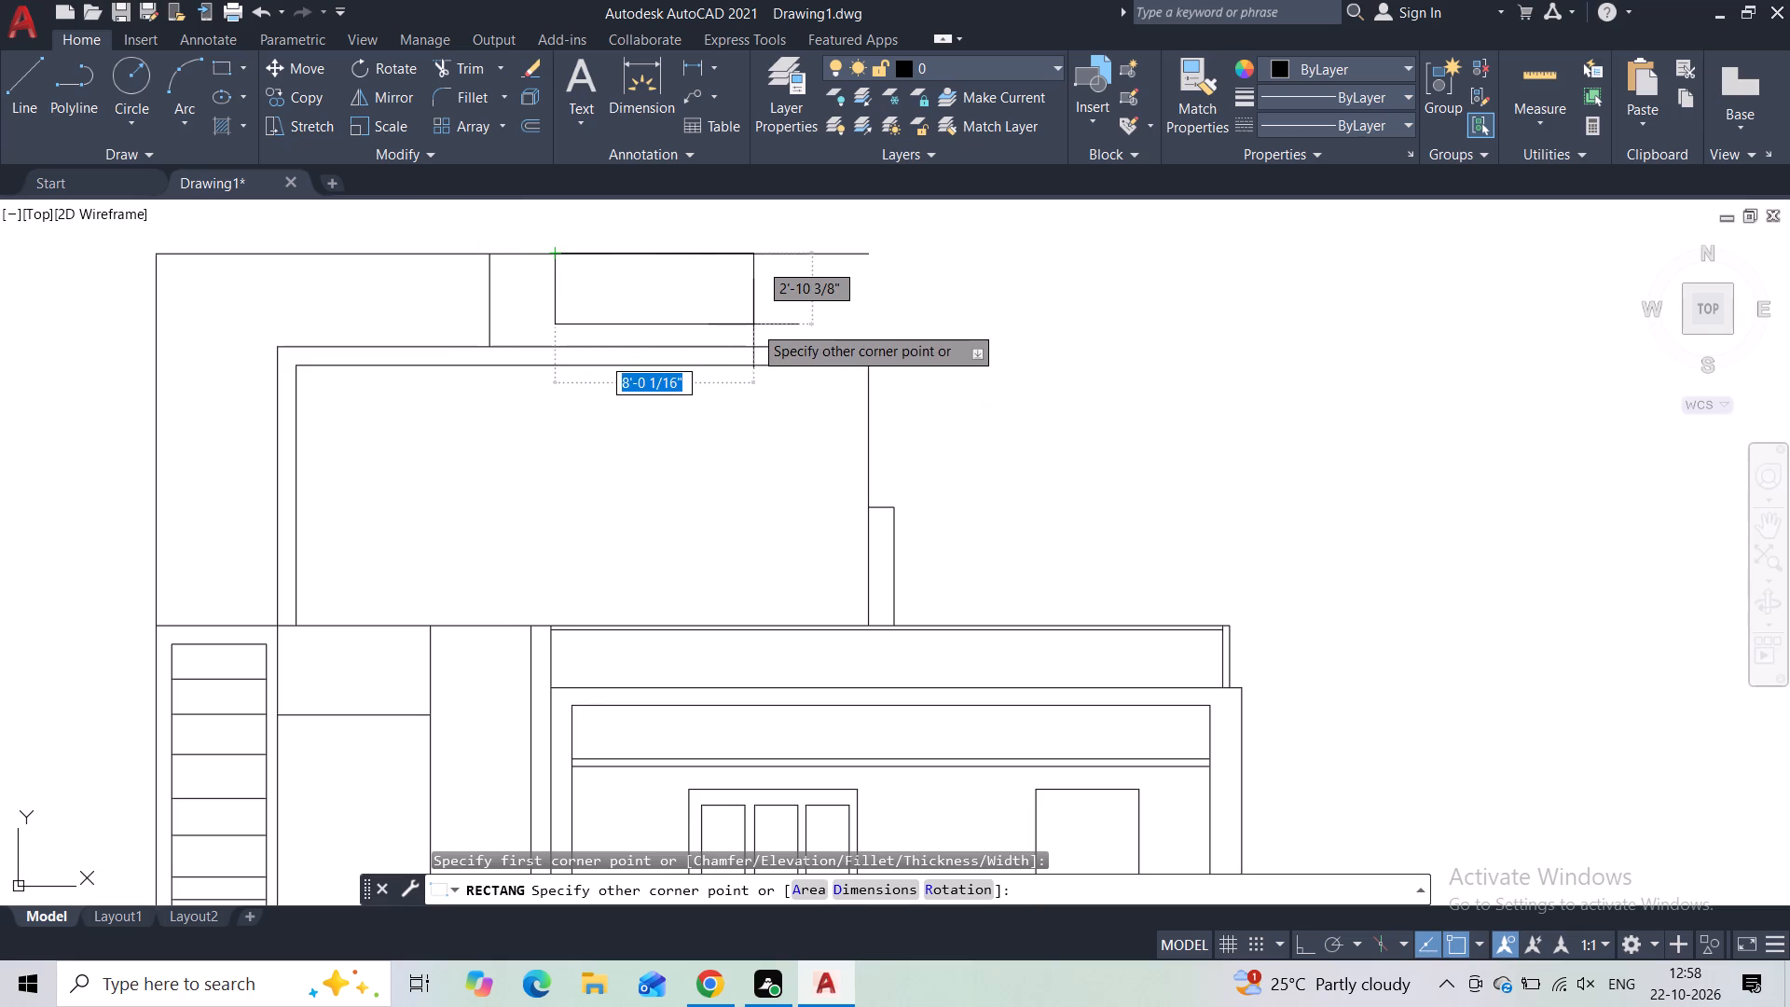
left_click(714, 322)
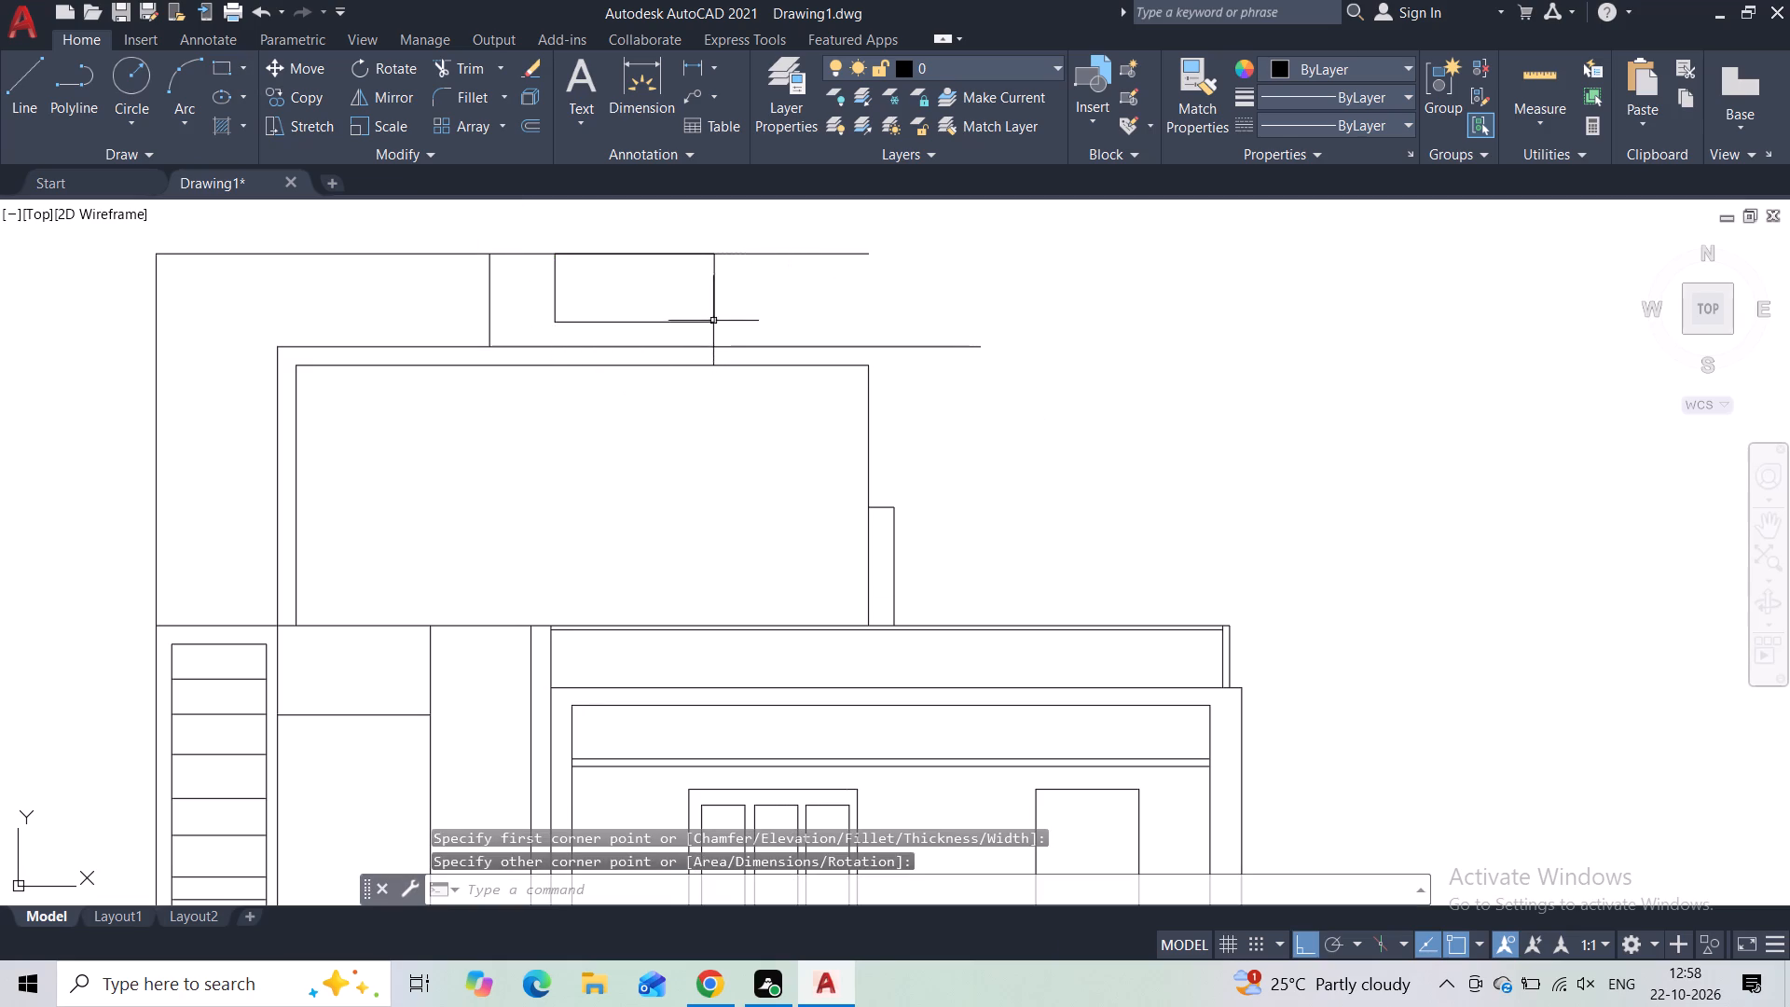
key("Escape")
scroll(652, 292, "up", 1)
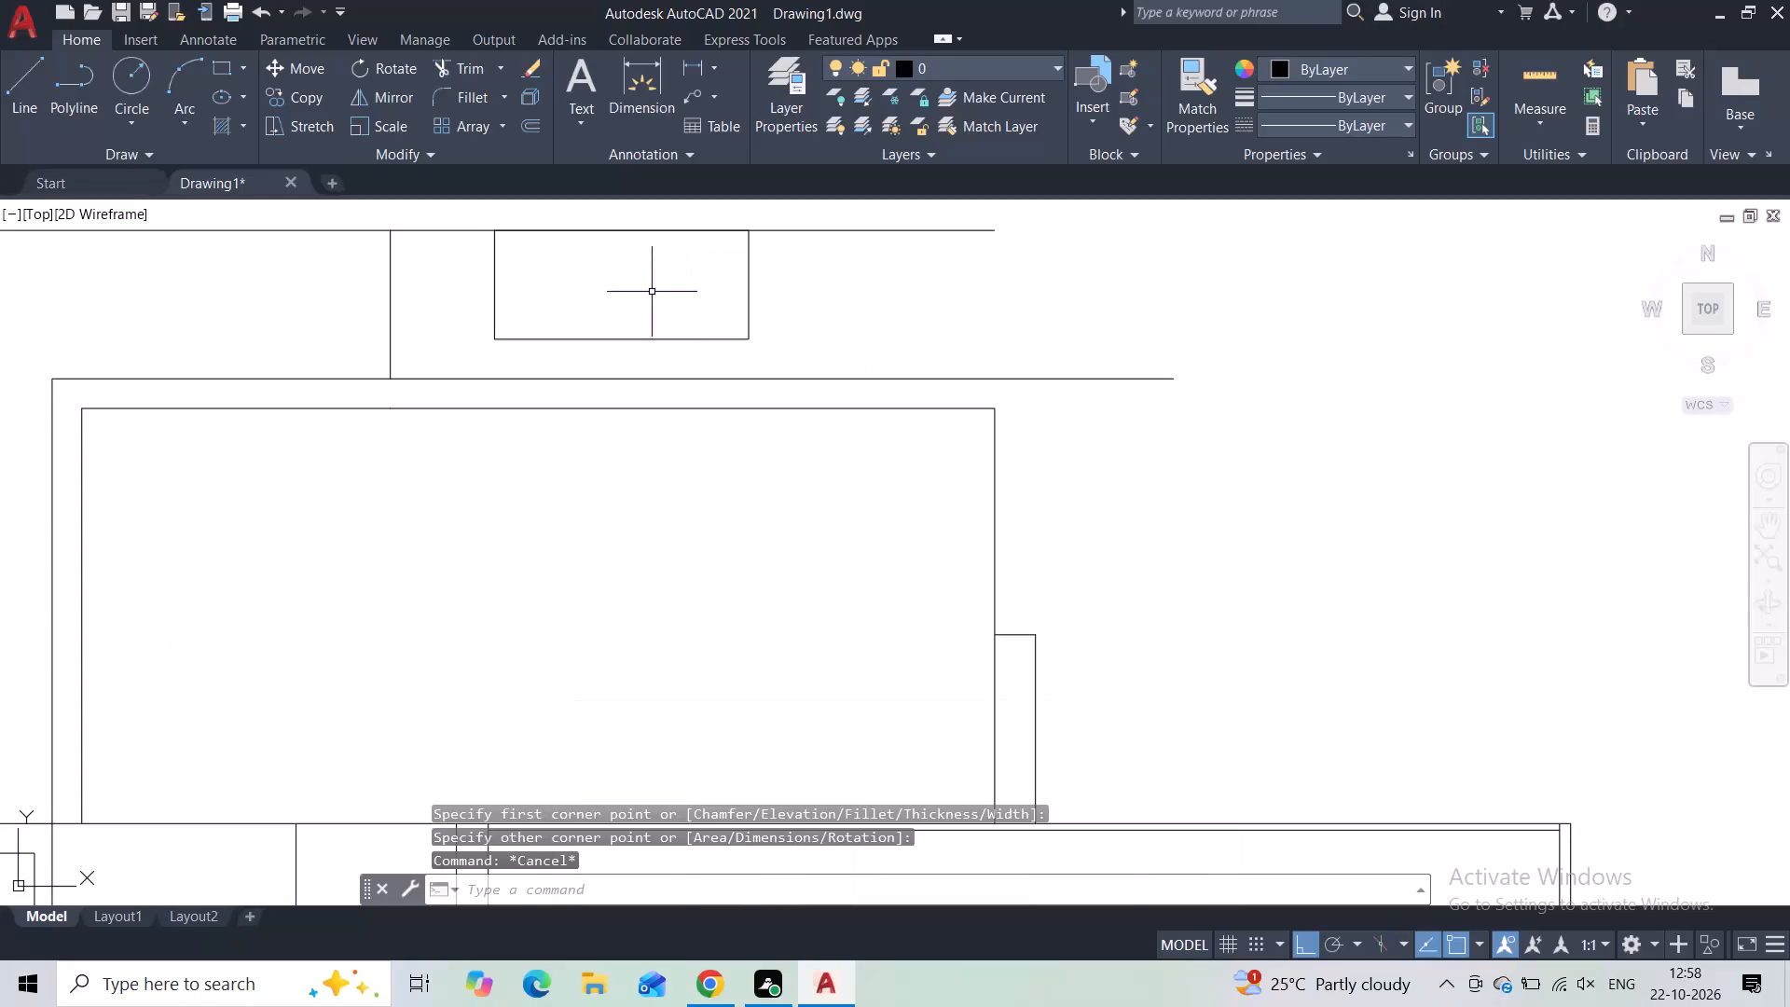
Draw a vertical line from top to bottom inside the hanging rectangle, about a quarter of the way across from the overhang side.
middle_click_drag(652, 292, 590, 366)
scroll(587, 366, "up", 2)
scroll(403, 361, "down", 1)
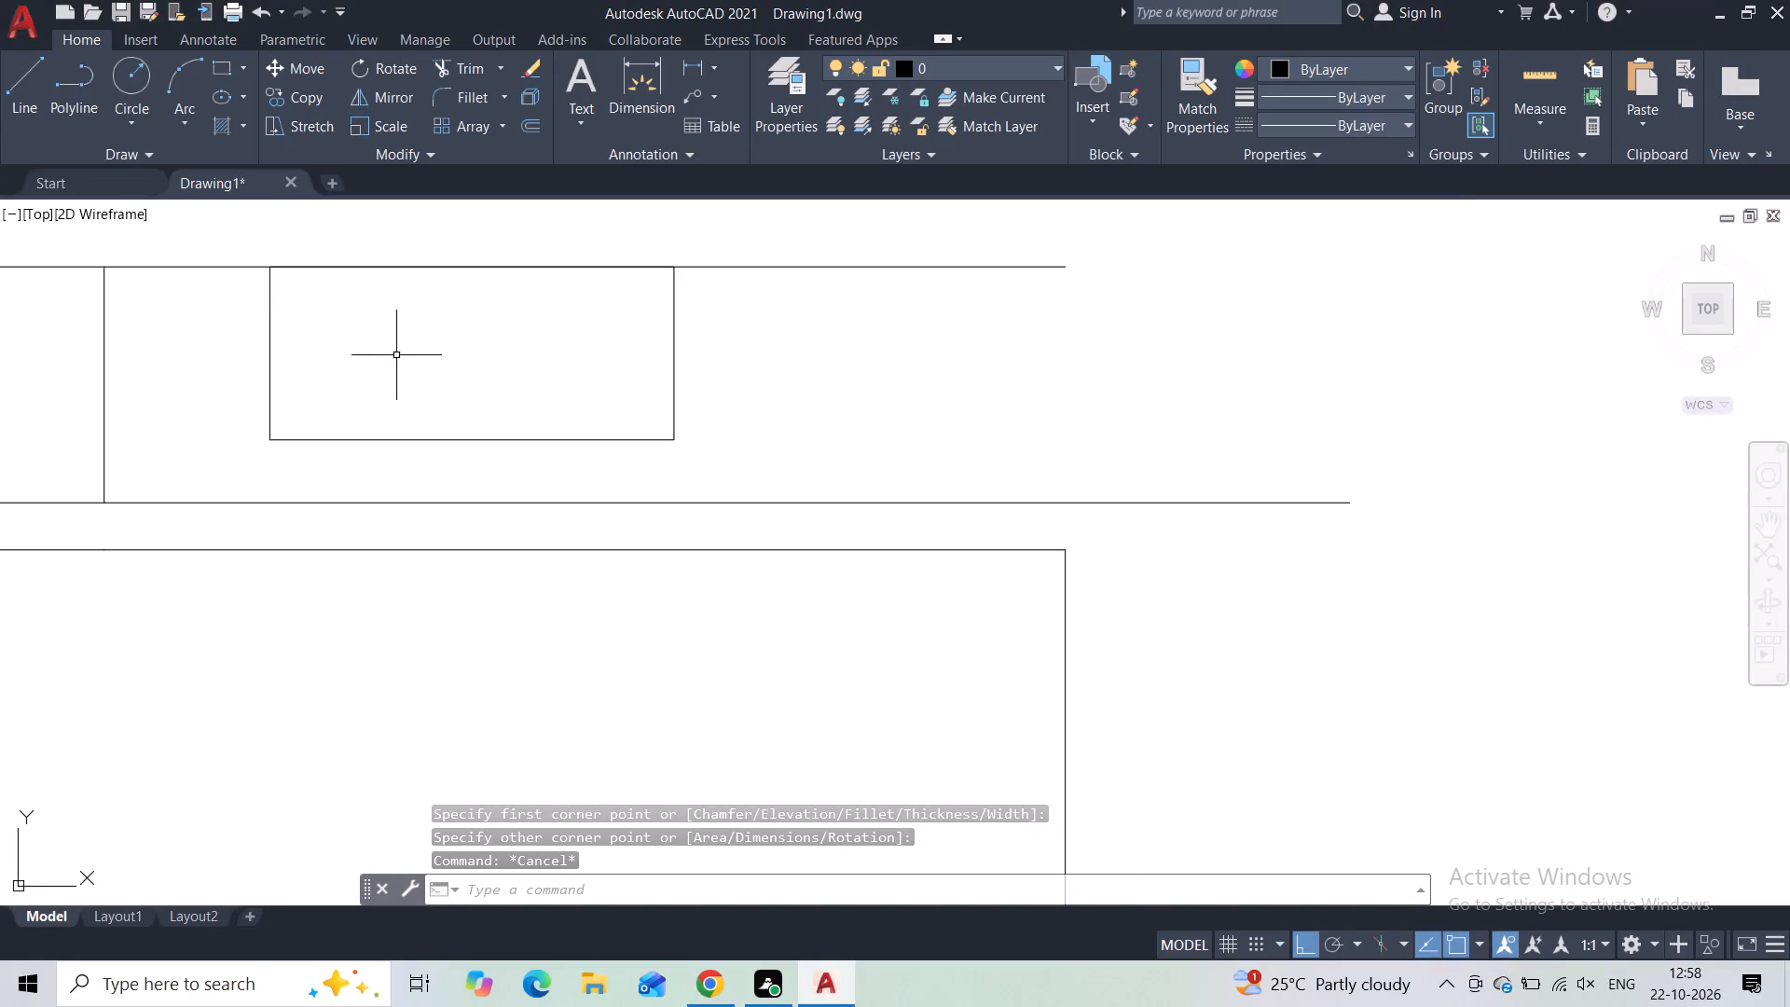
left_click(0, 103)
left_click(22, 88)
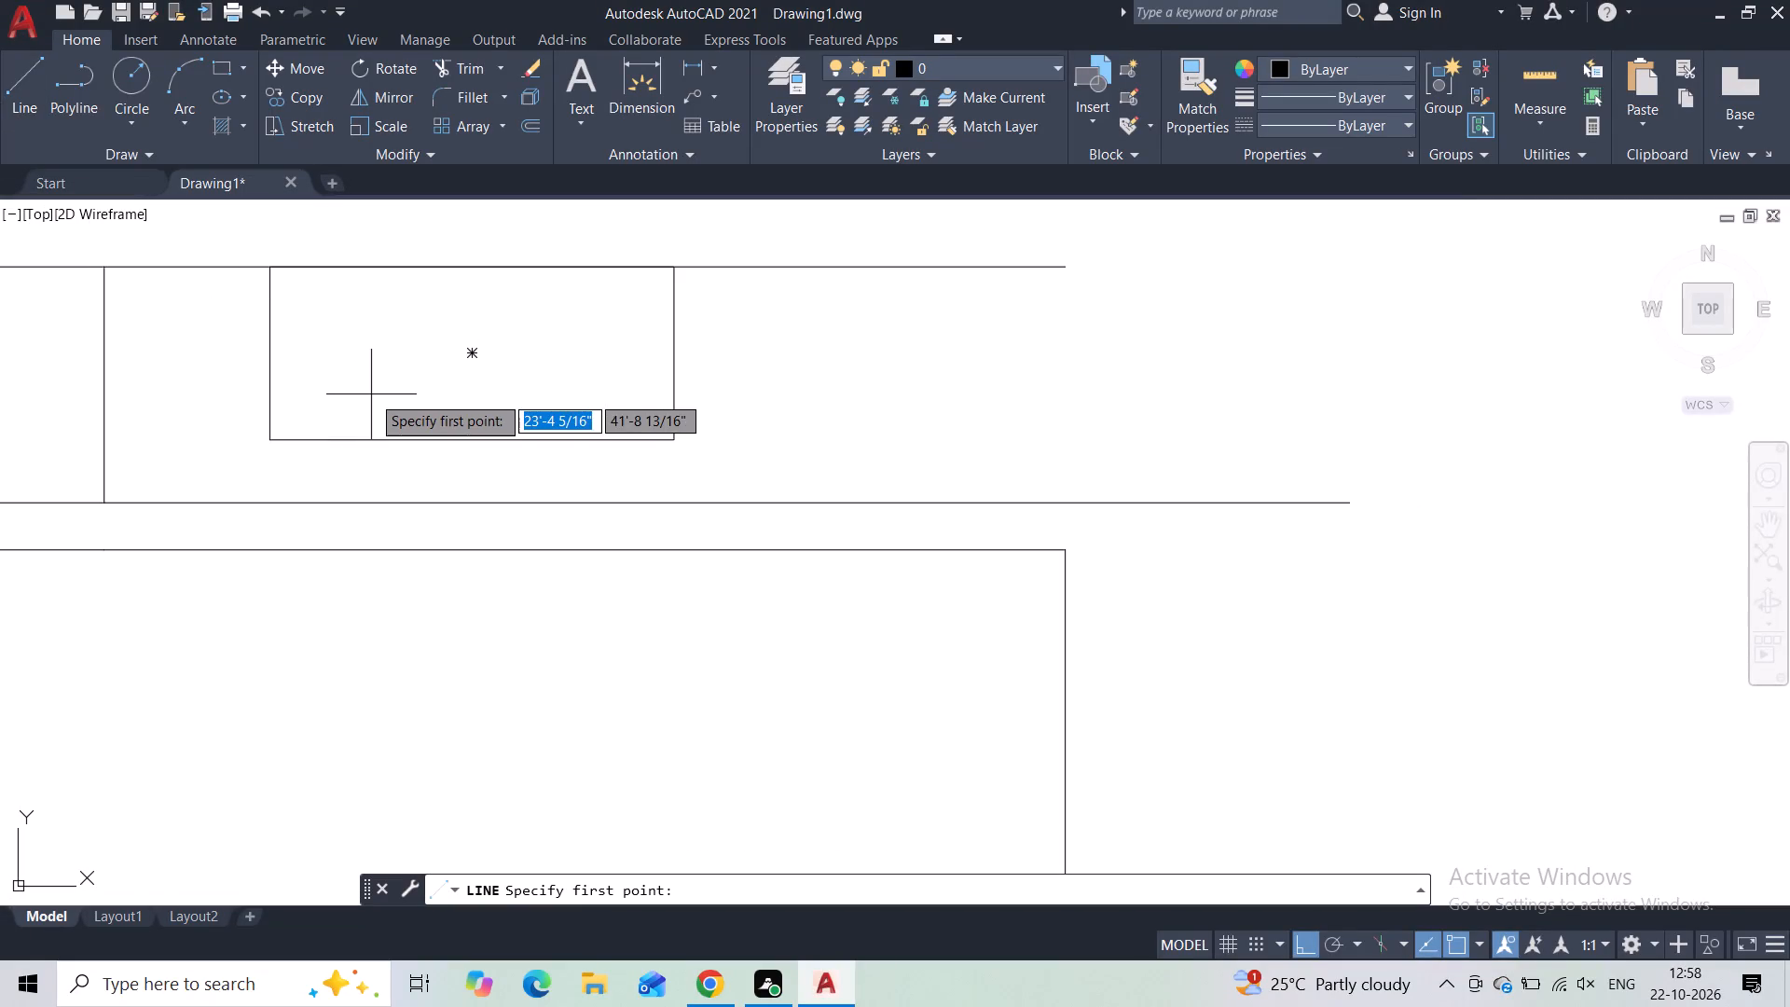
left_click(377, 274)
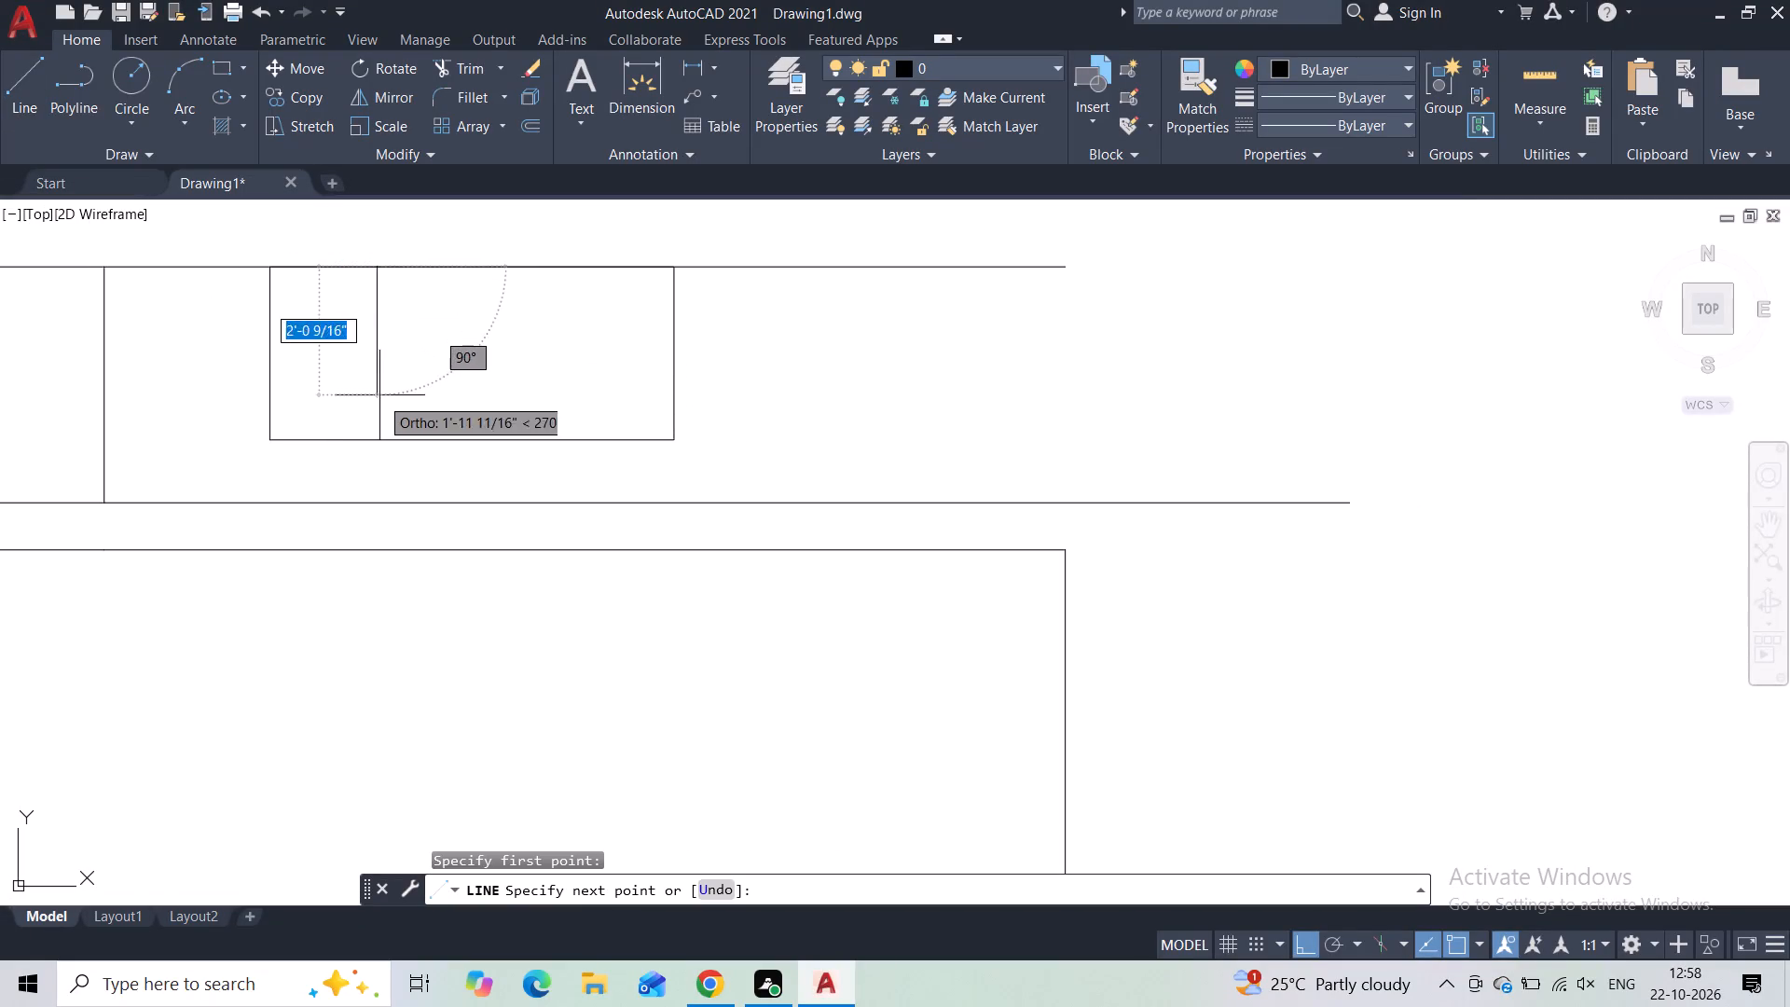
left_click(382, 437)
key("Escape")
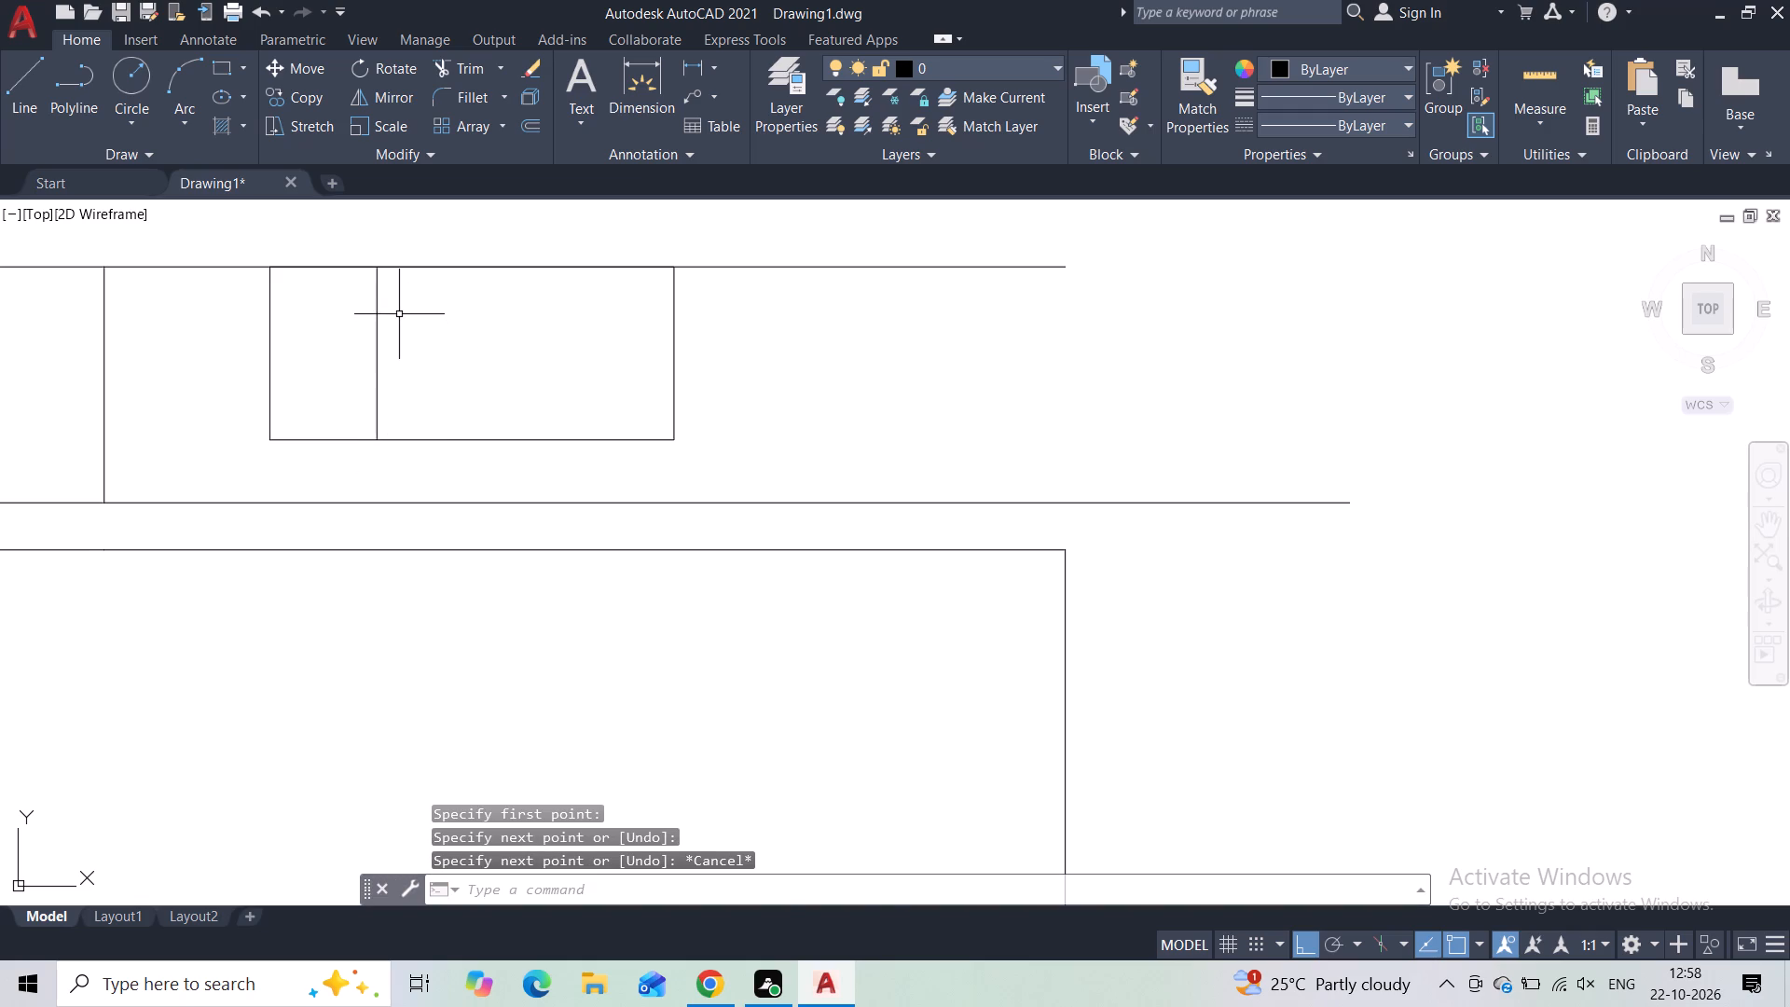
Offset the rectangle's inner vertical line by 2" toward the rectangle's centre.
left_click(399, 314)
left_click(361, 334)
left_click(517, 126)
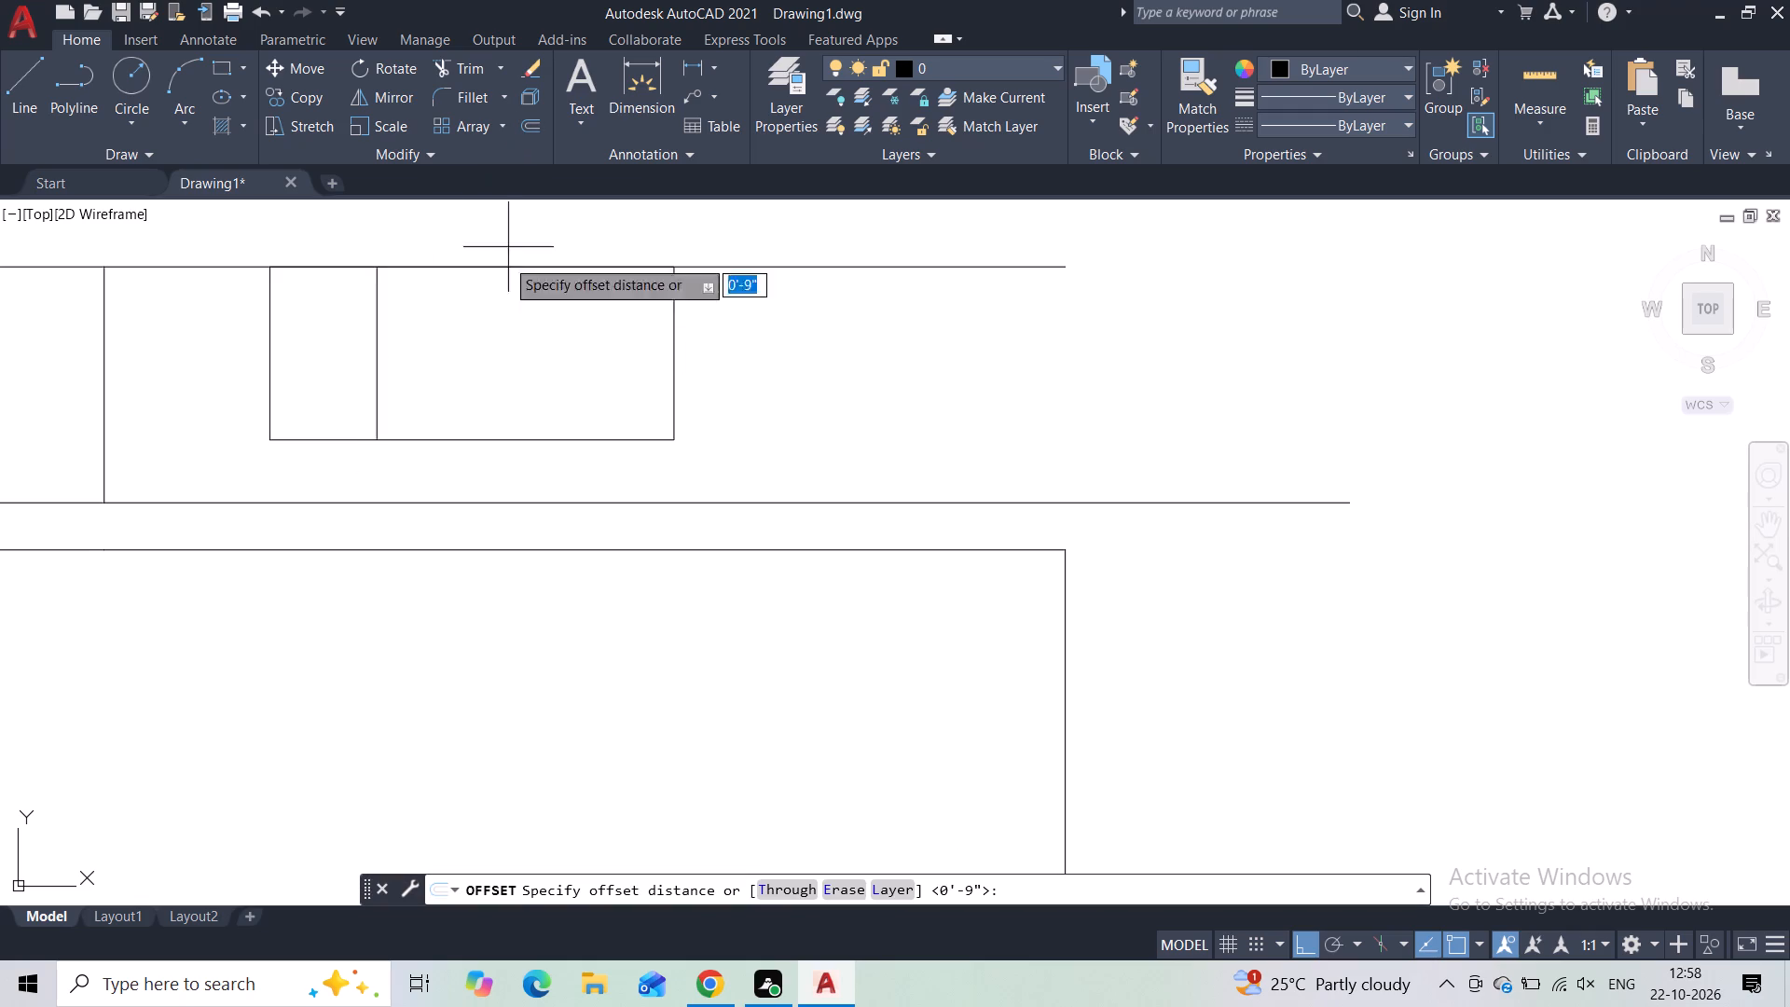
type("2\"")
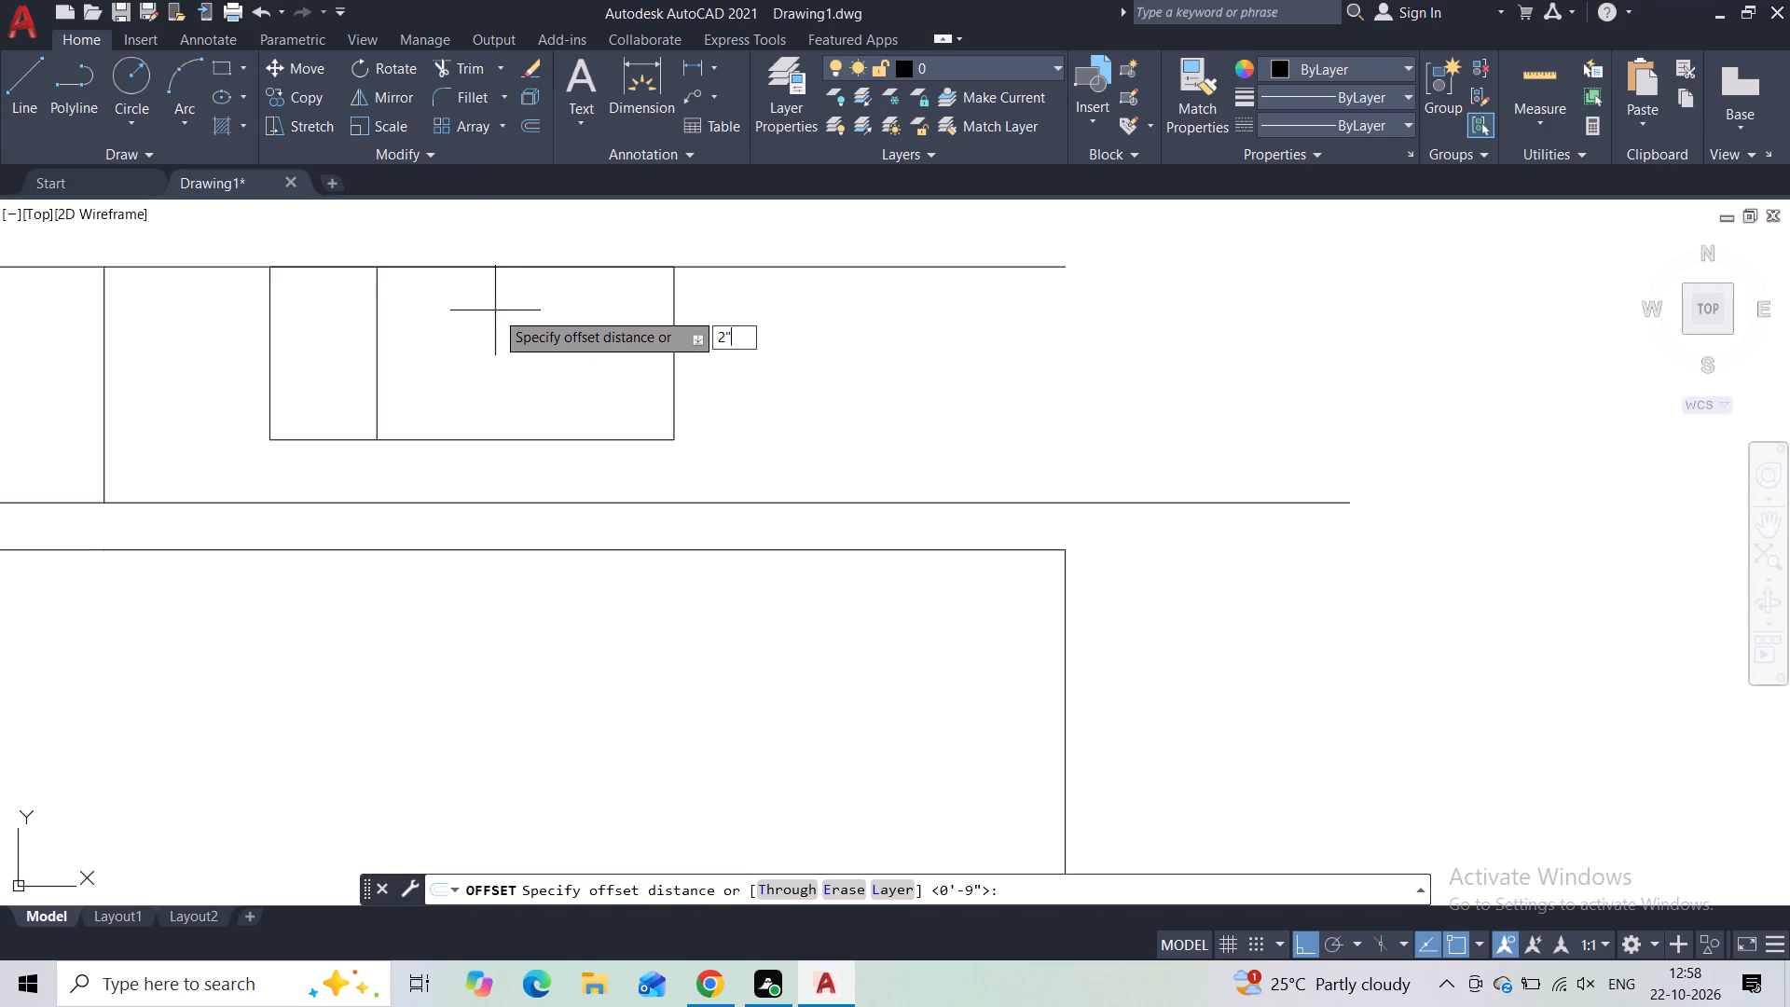
key("Return")
left_click(495, 310)
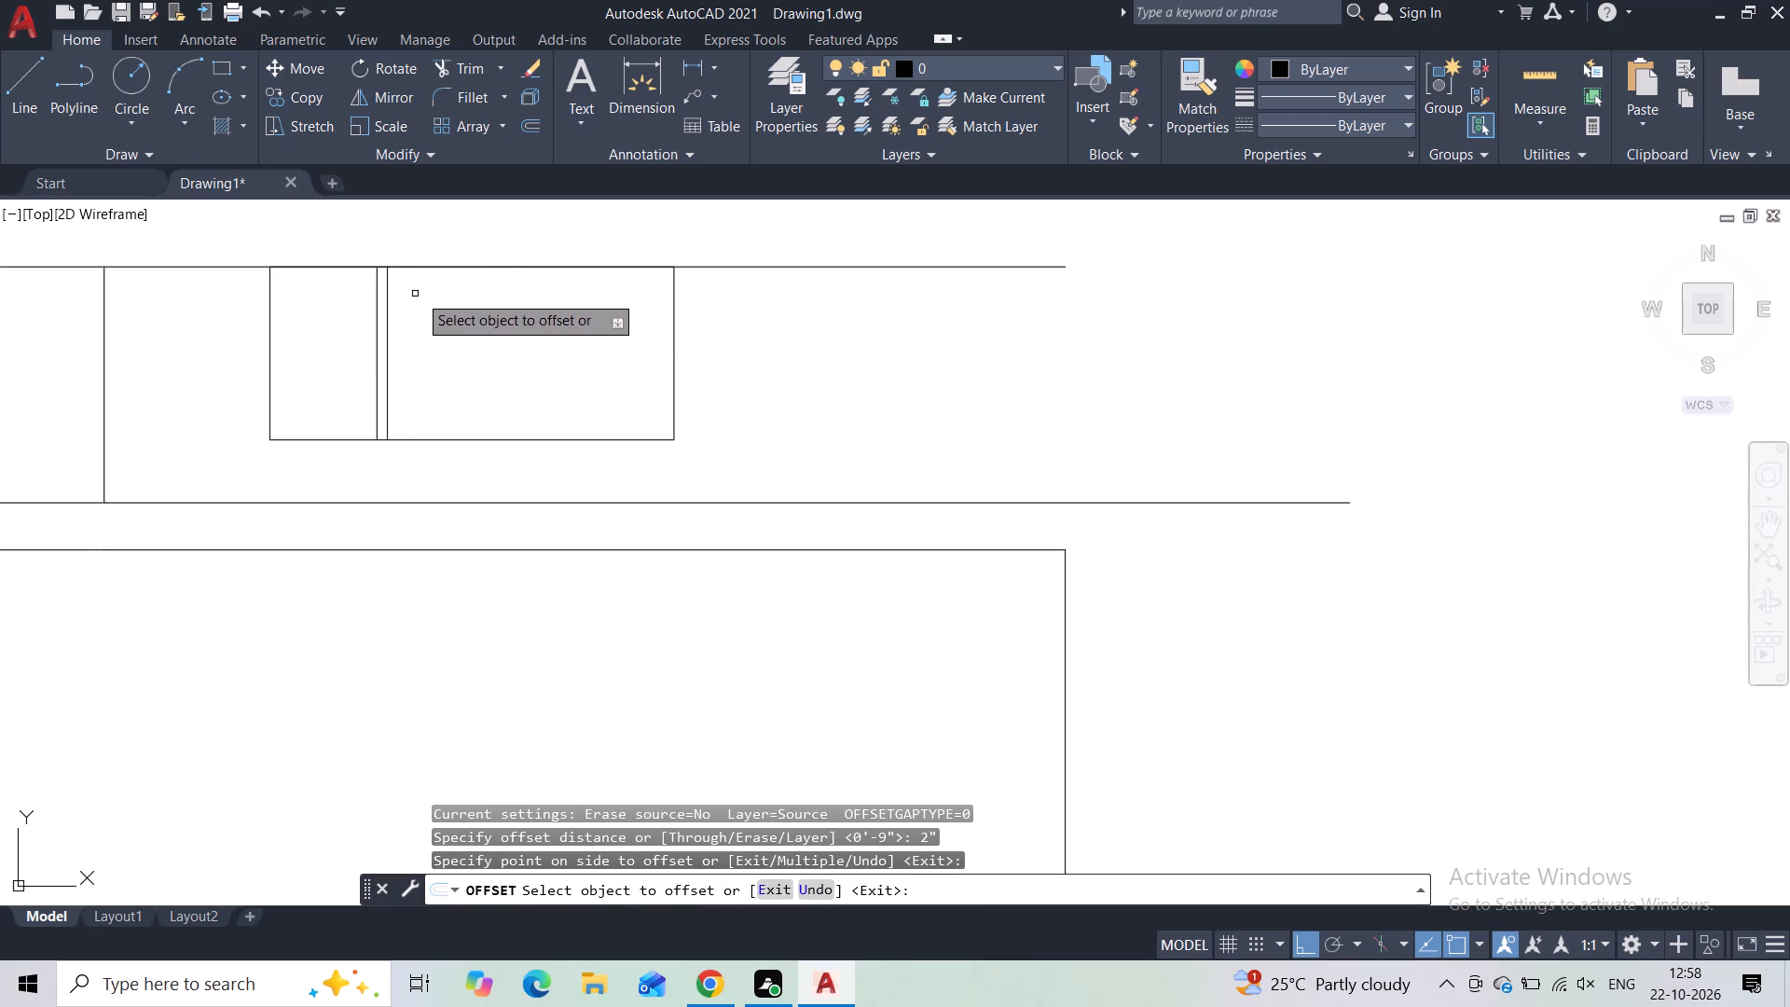
key("Escape")
Copy the pair of vertical lines horizontally toward the rectangle's far end, forming a second bar of the grille.
left_click(410, 299)
left_click(310, 336)
left_click(267, 92)
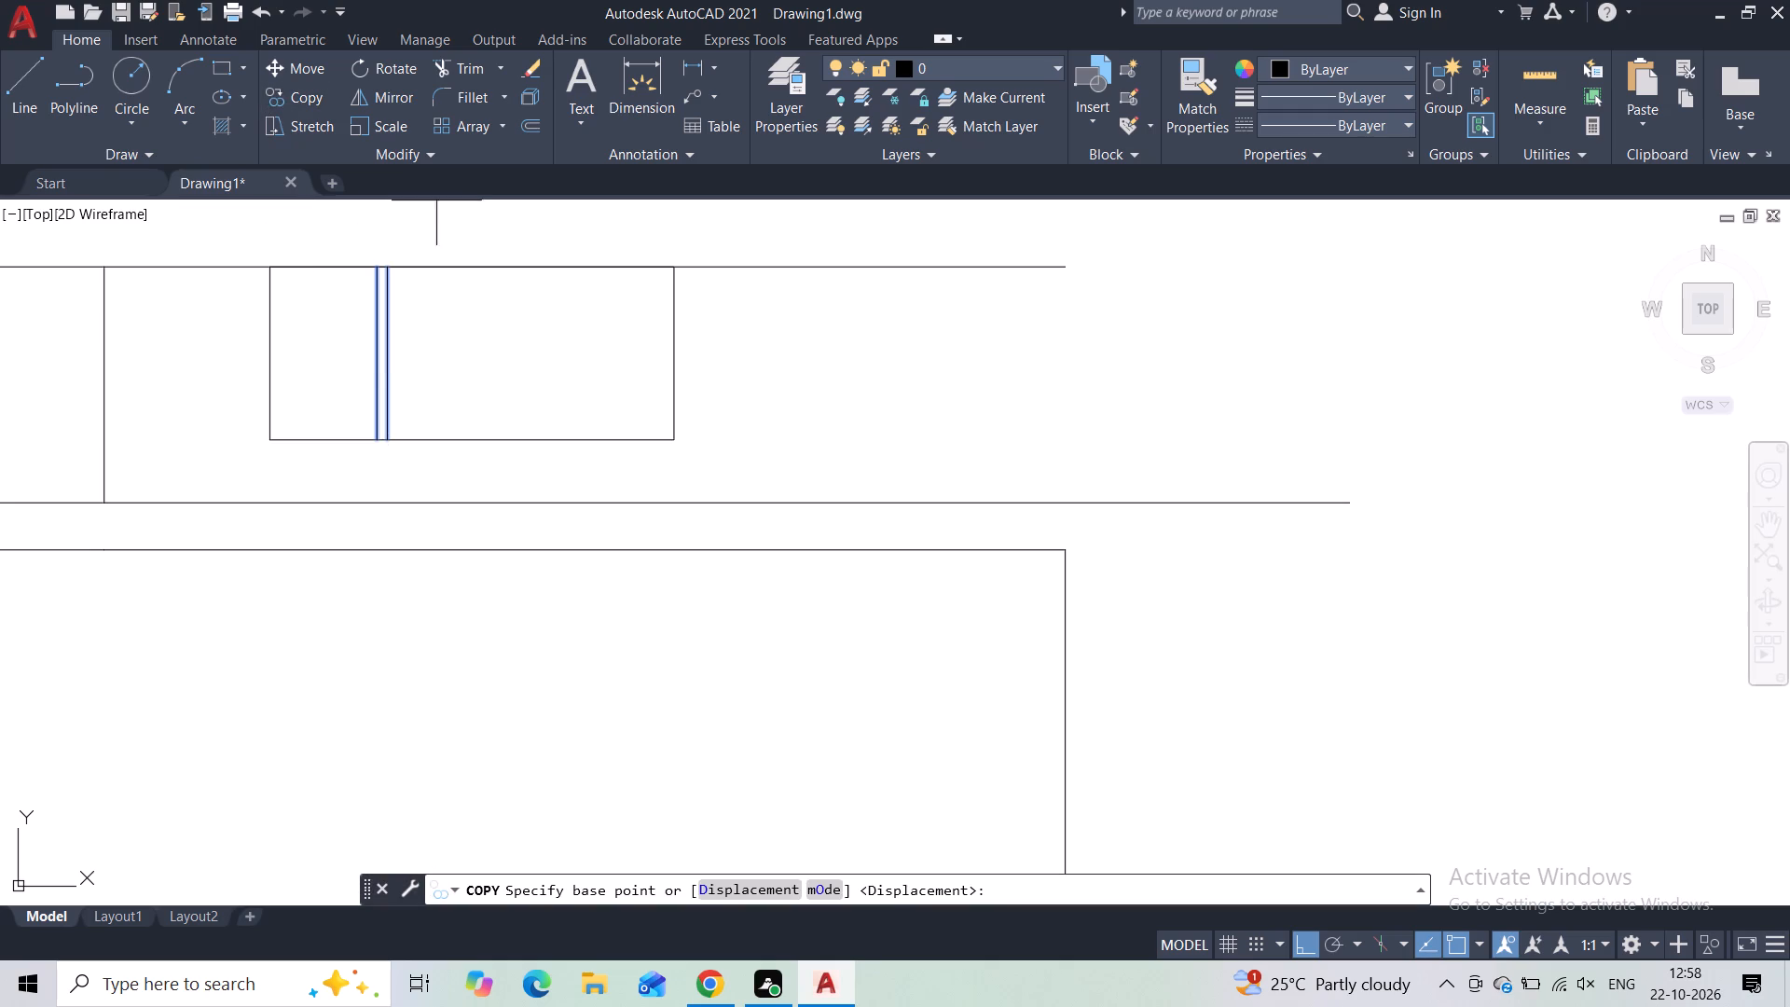
left_click(392, 271)
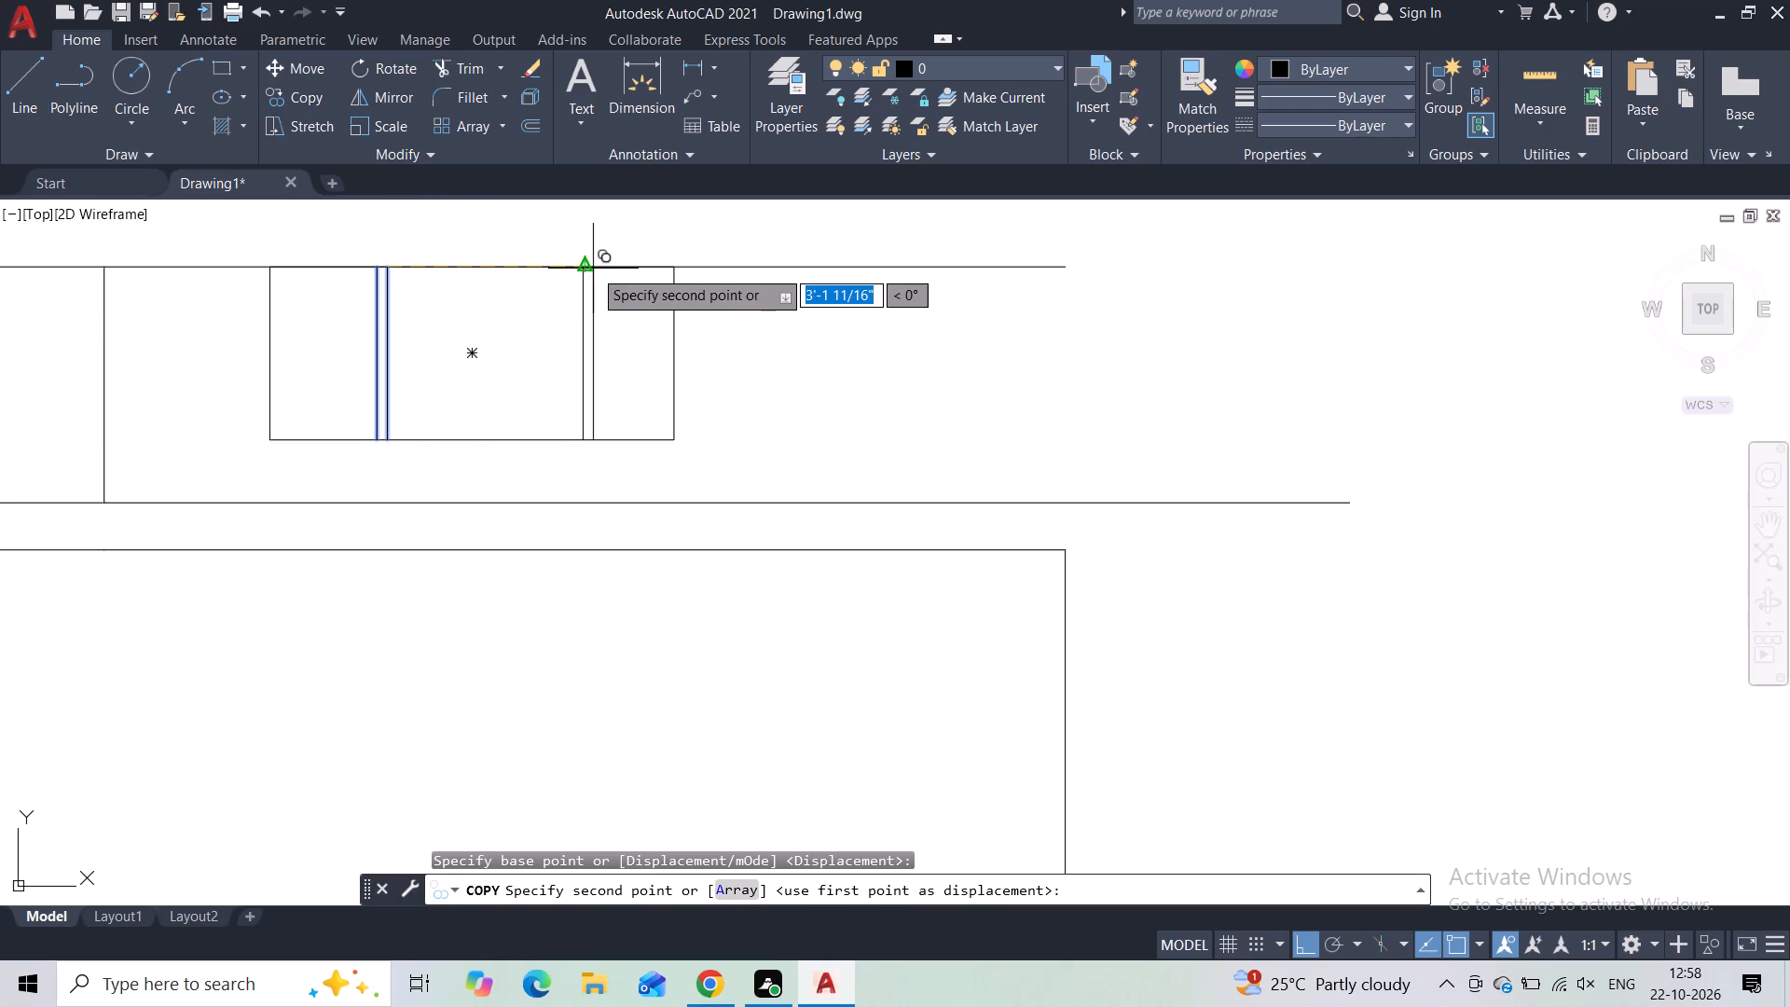
left_click(554, 274)
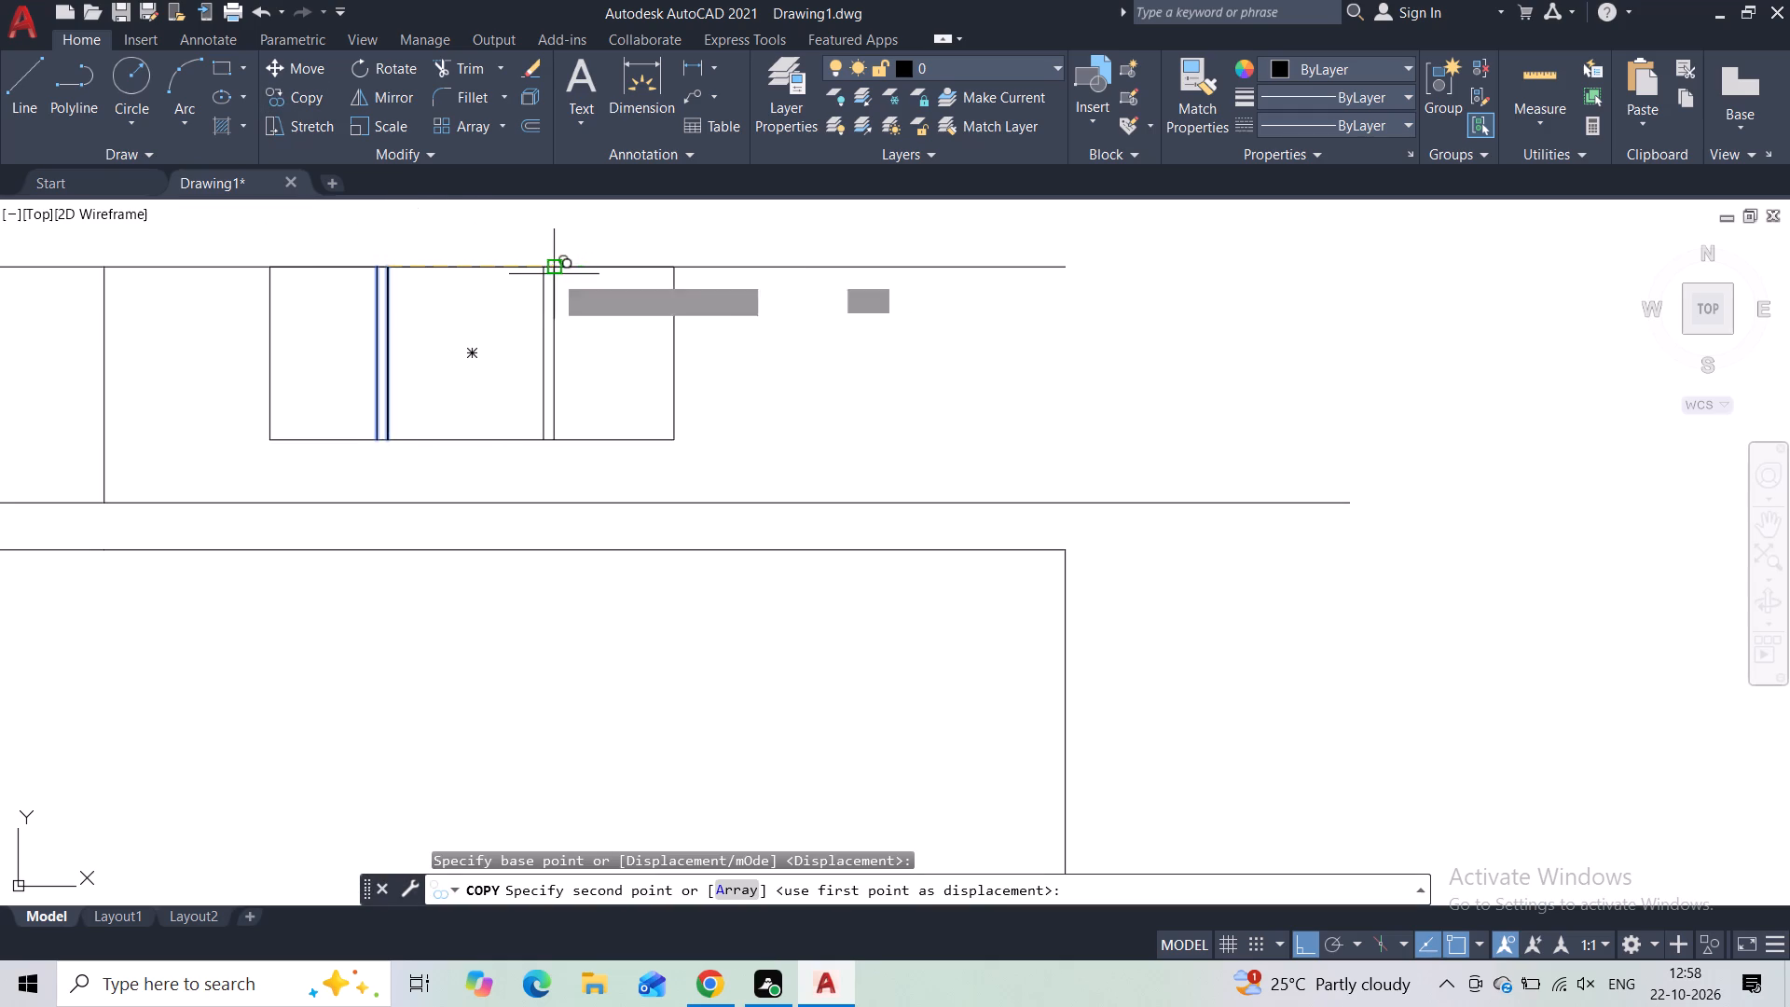
key("Escape")
Draw a horizontal line across the rectangle's upper part and copy it down three times at close spacing for the grille.
left_click(36, 104)
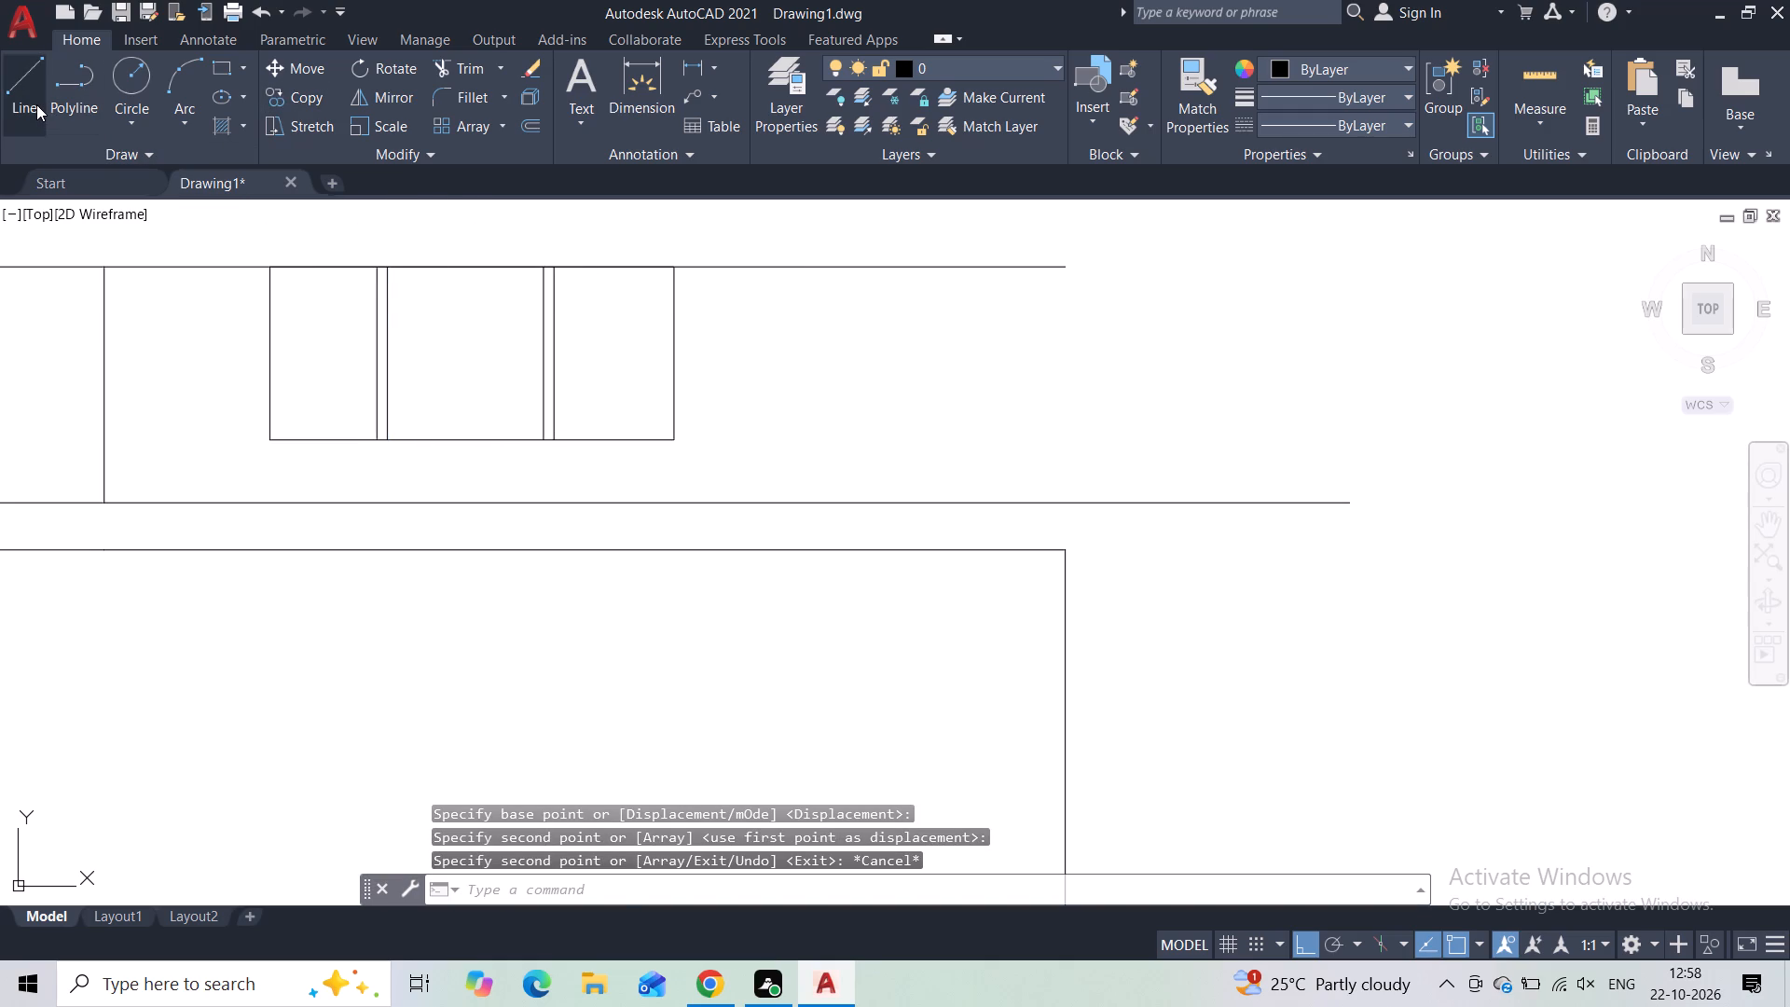
left_click(267, 310)
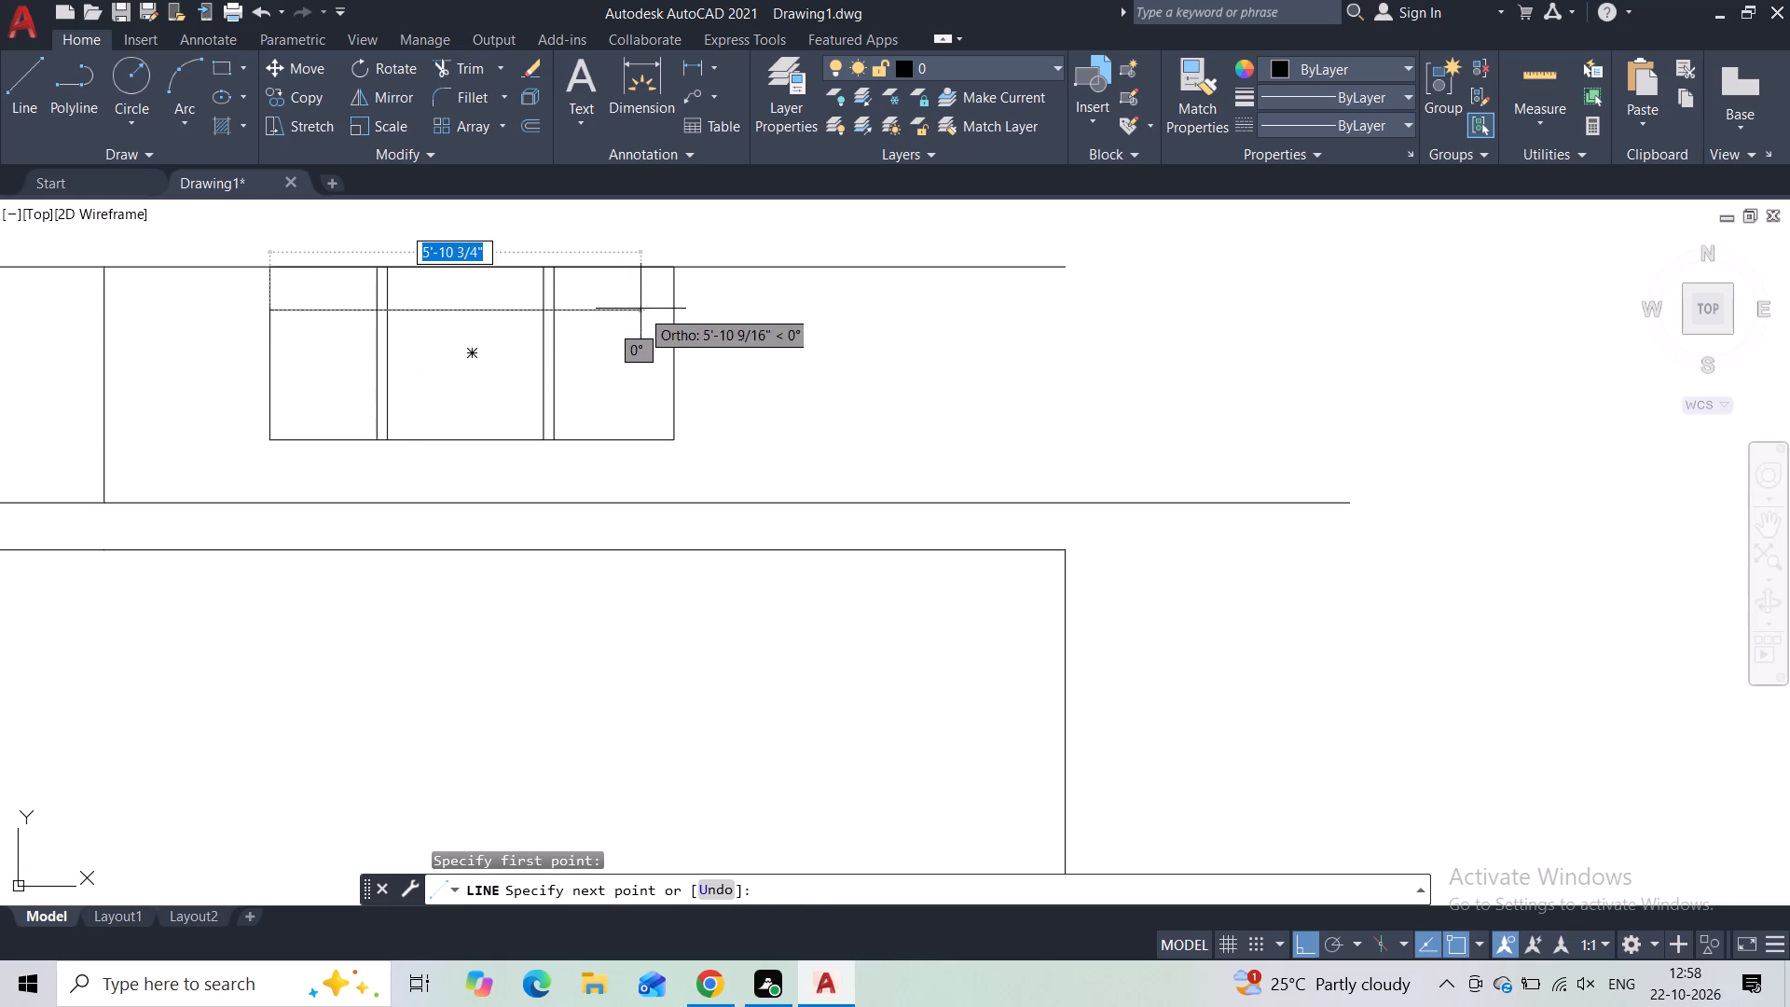
left_click(669, 310)
key("Escape")
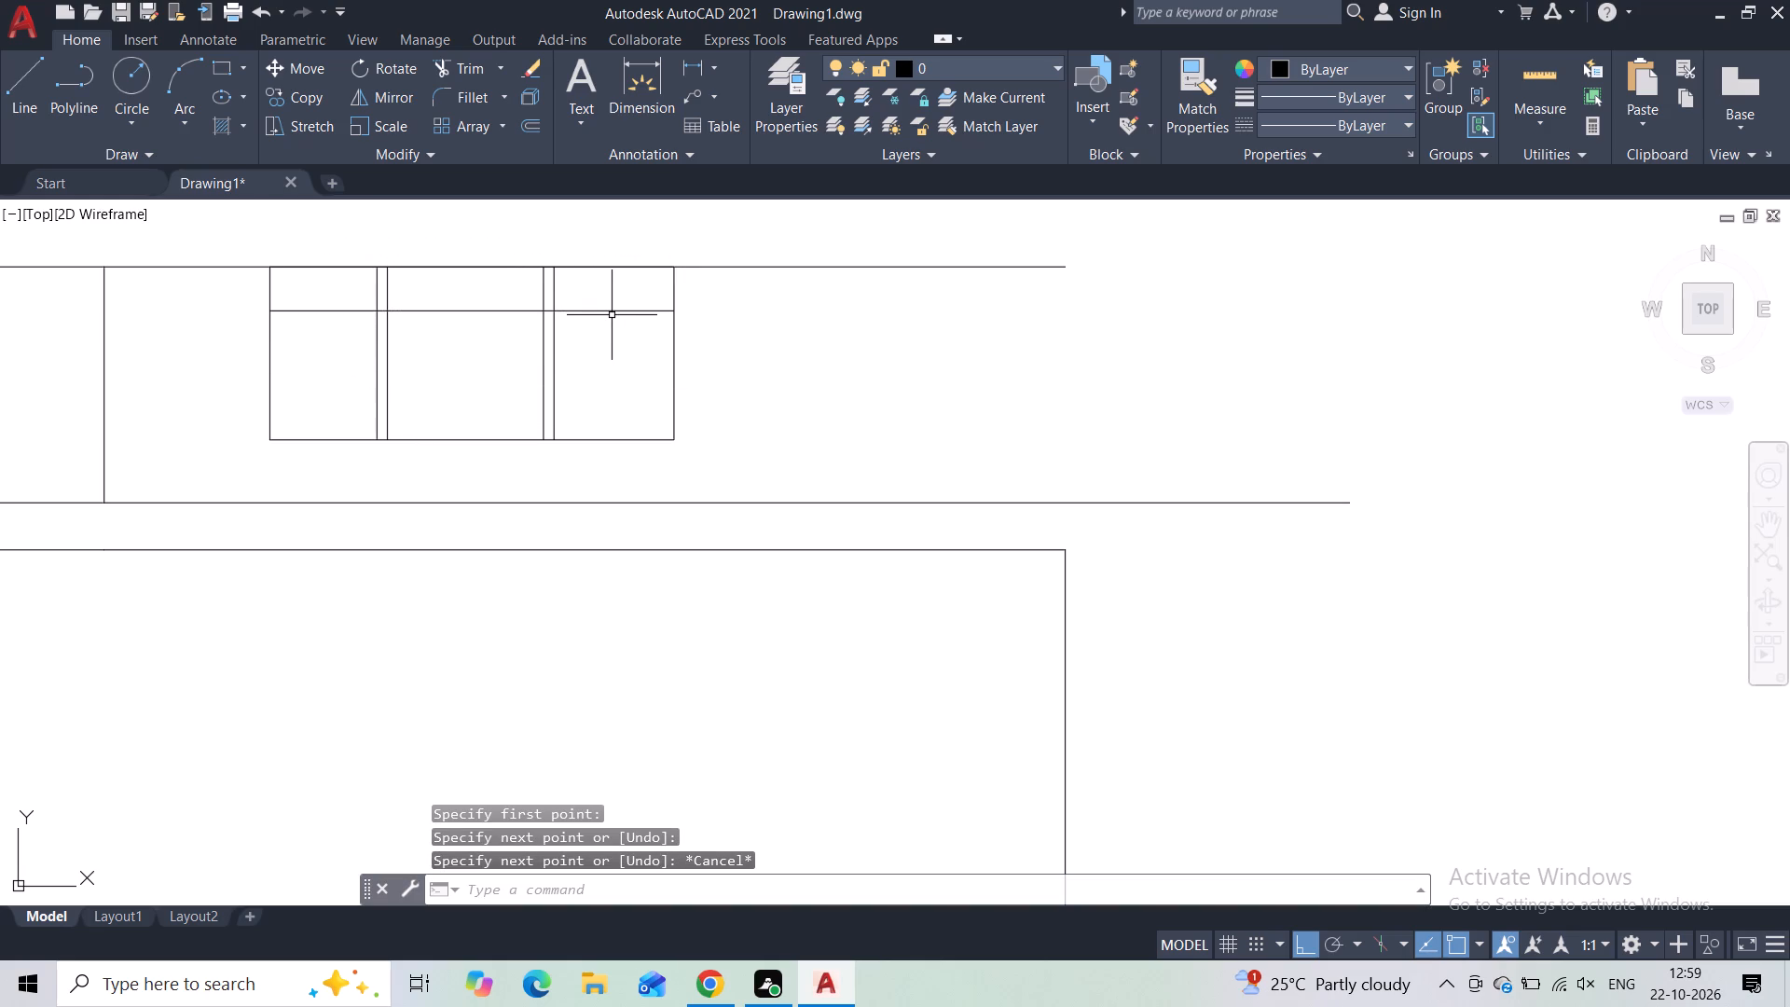
left_click(361, 307)
left_click(349, 352)
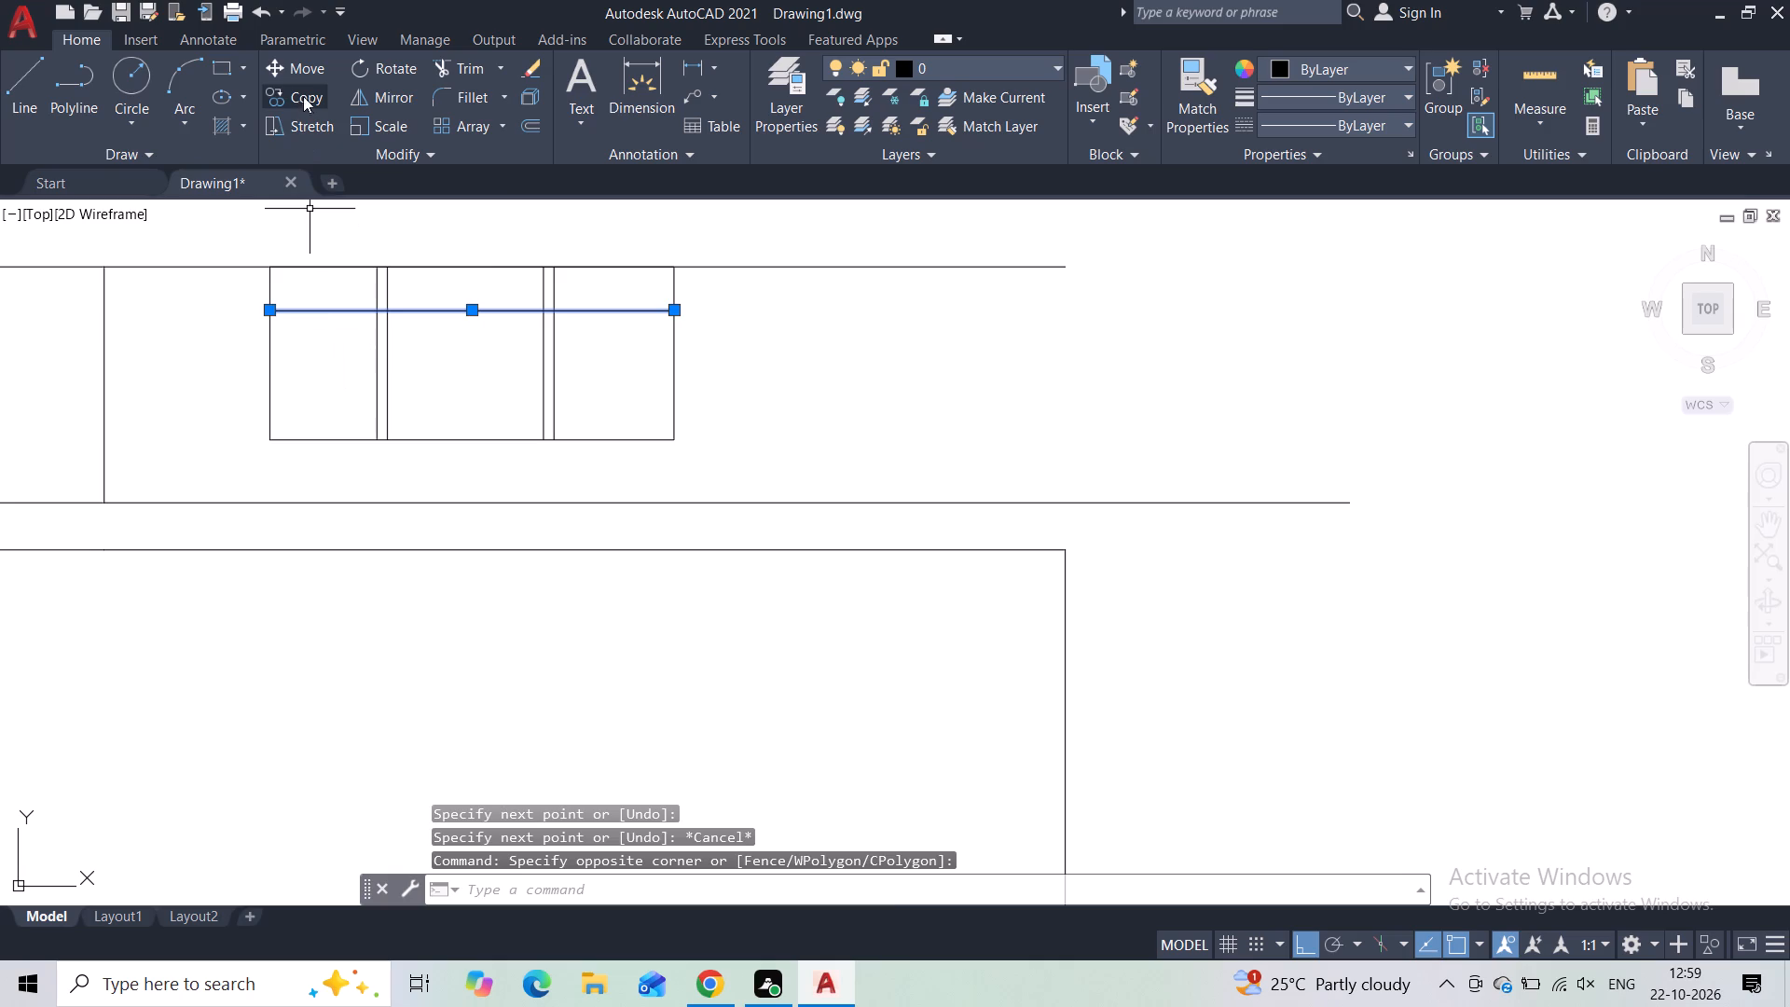
left_click(303, 102)
left_click(265, 310)
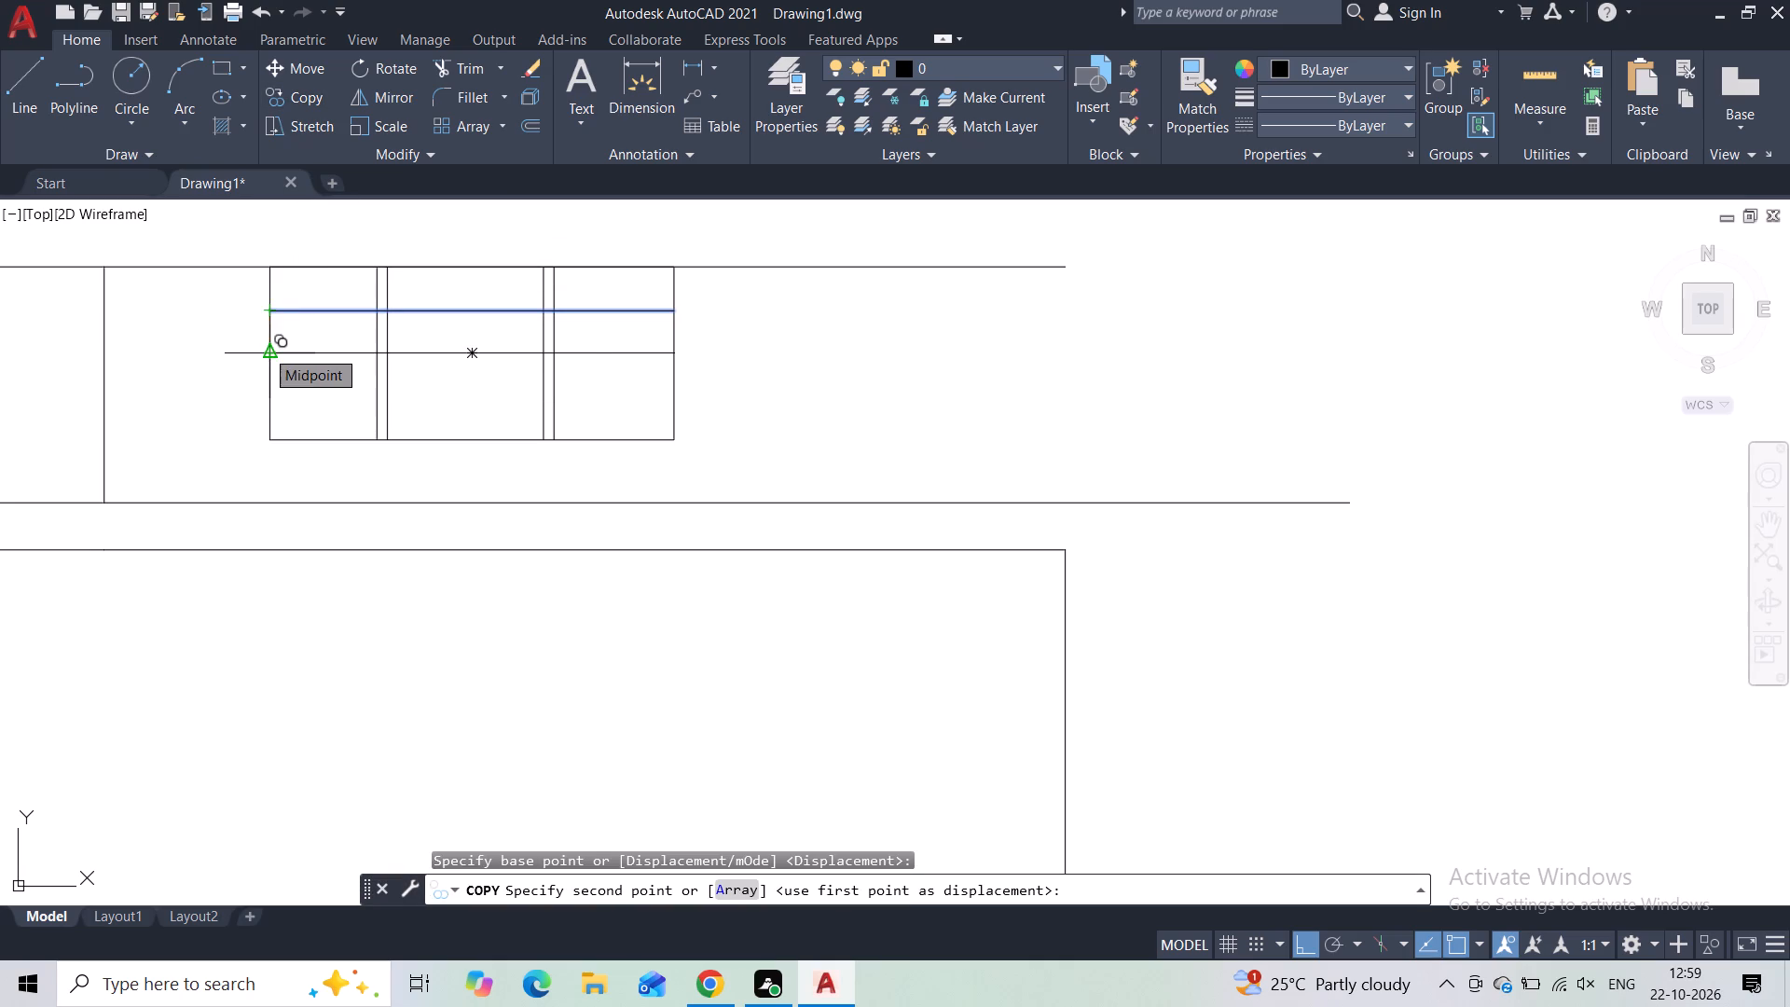
left_click(261, 339)
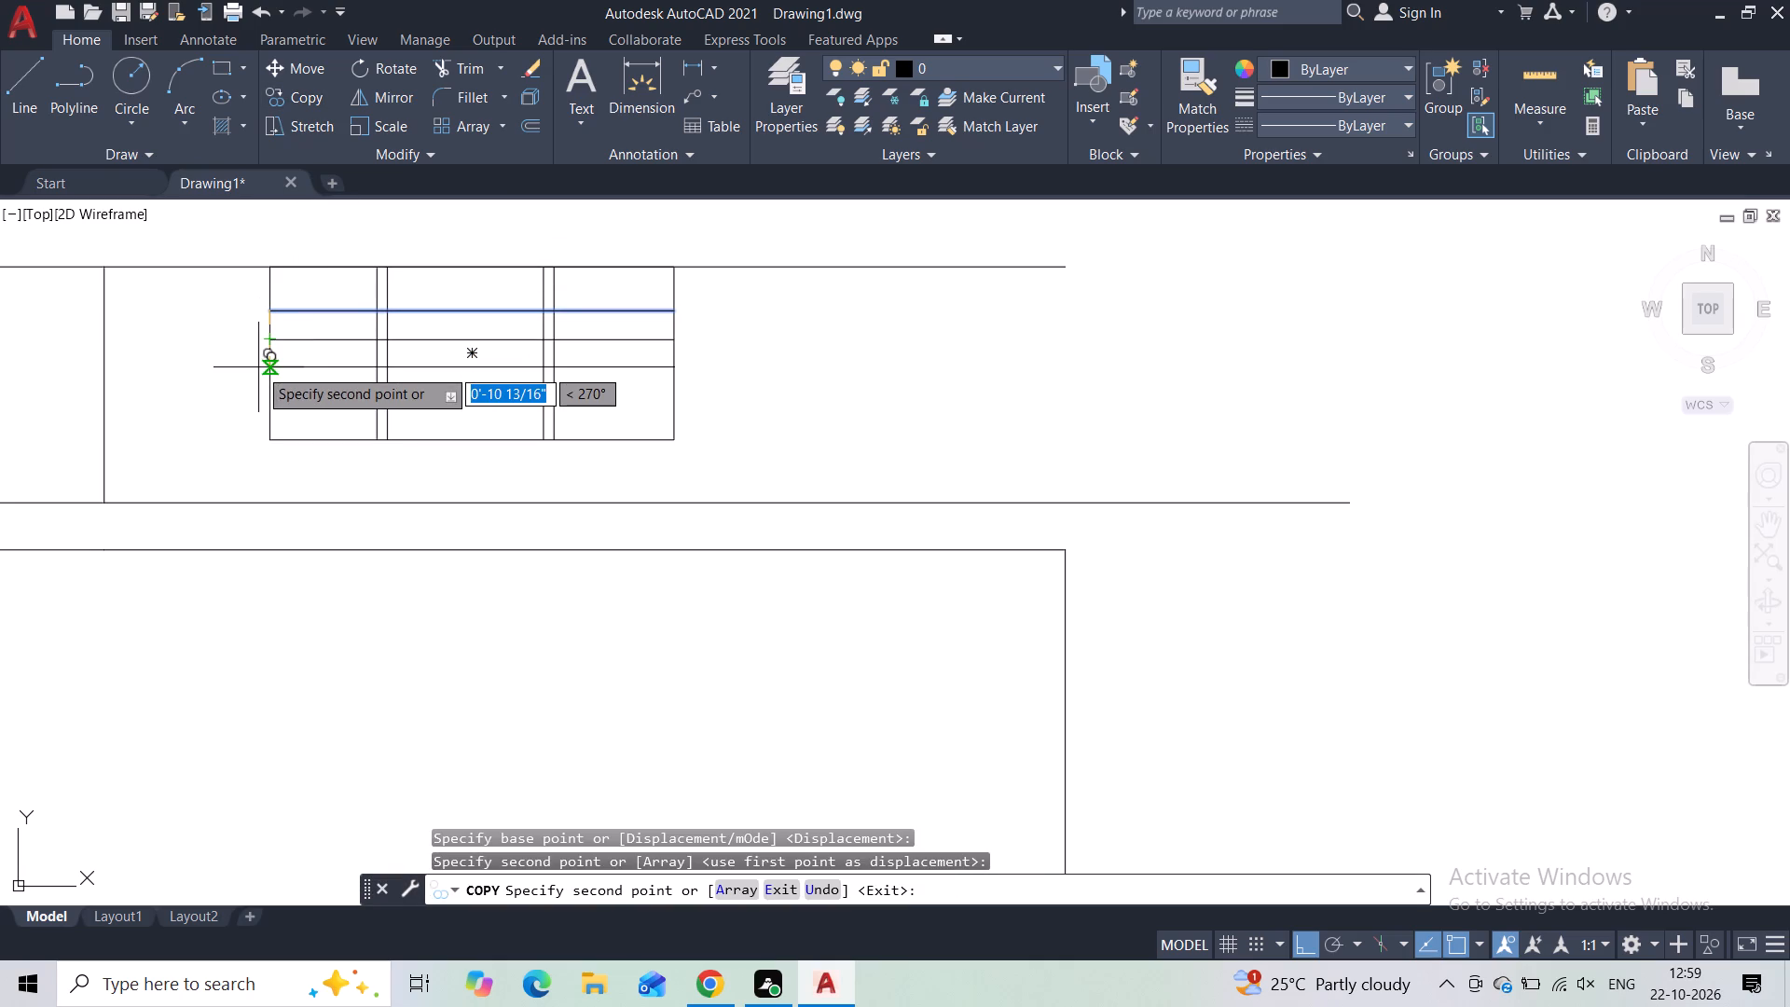
left_click(258, 367)
left_click(255, 391)
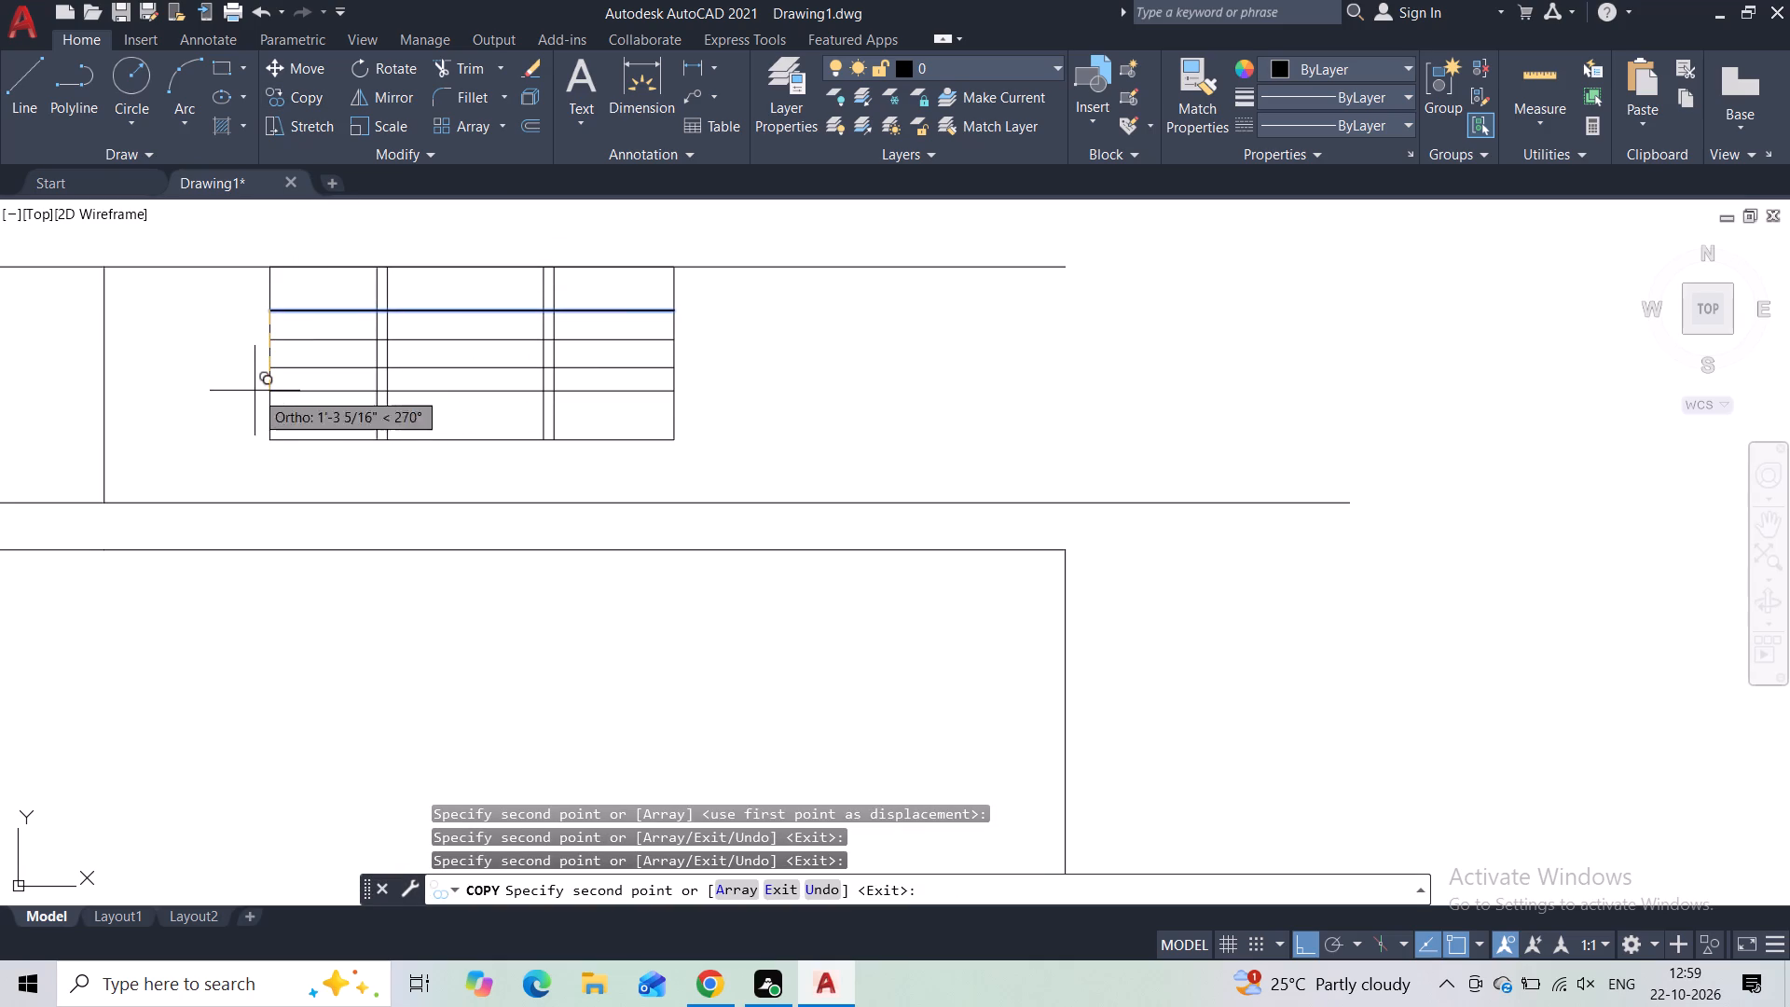
key("Escape")
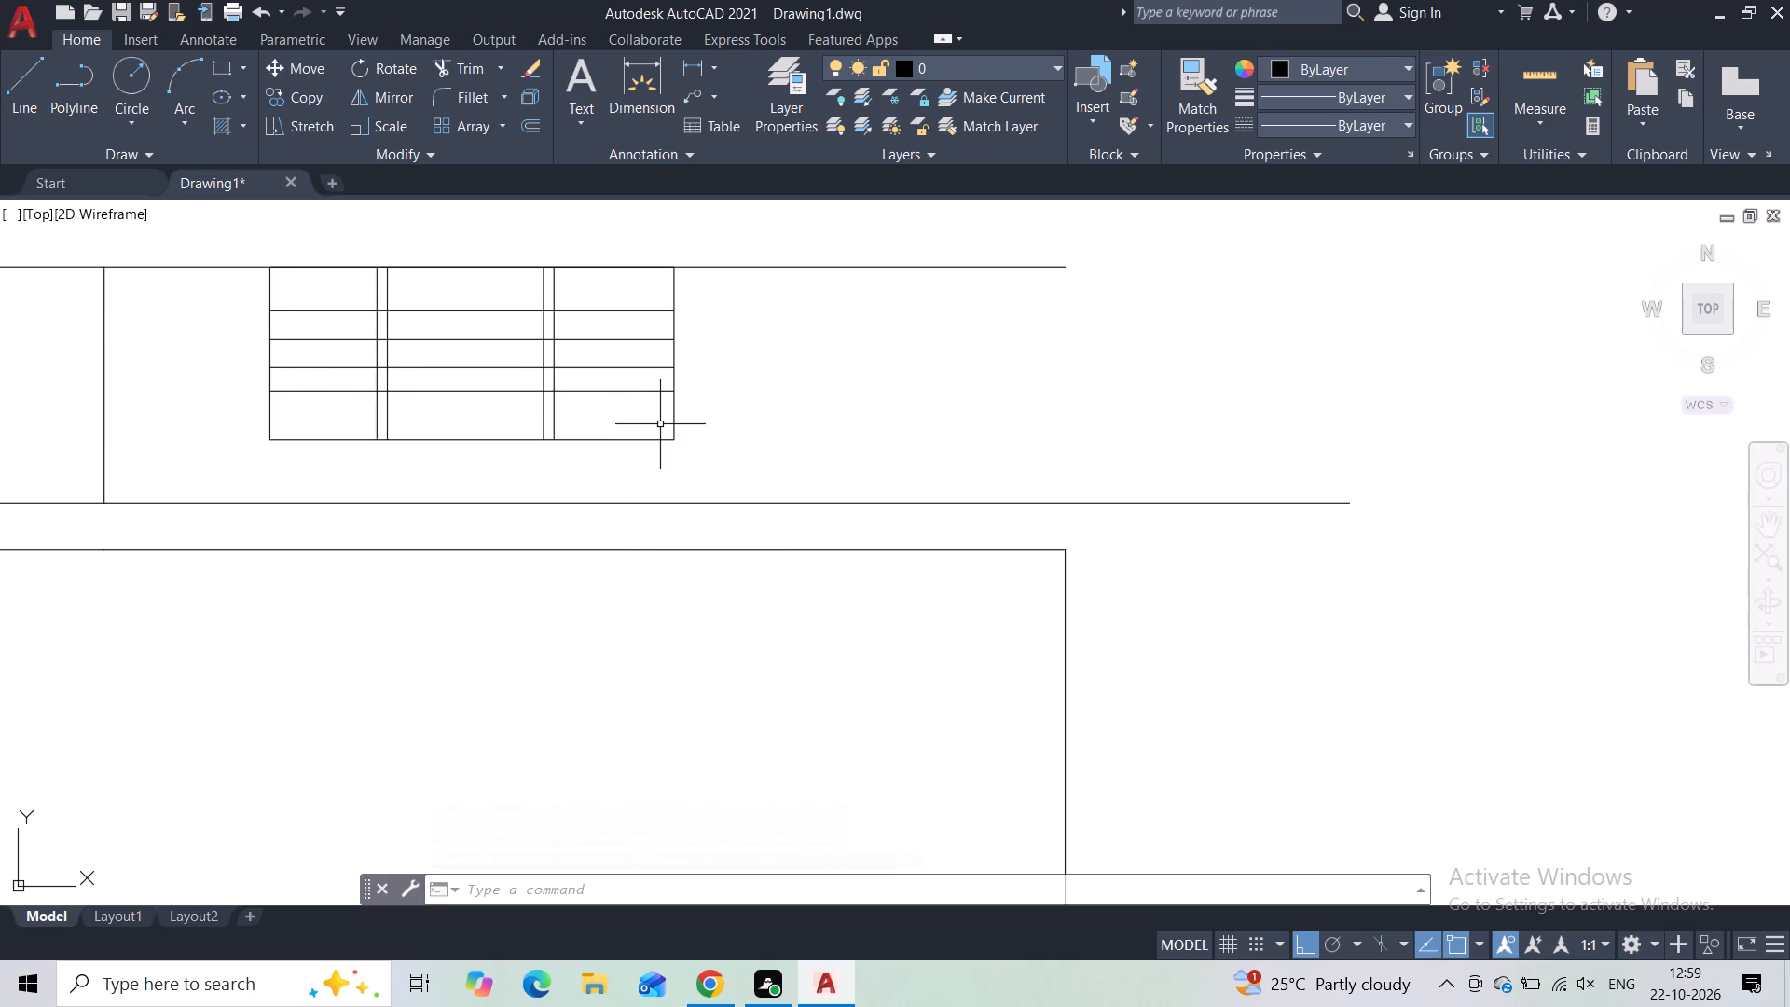
Draw a three-sided box outline about 5' high on the overhang's lower line, beyond the grille and rising above the extended top line.
left_click(10, 104)
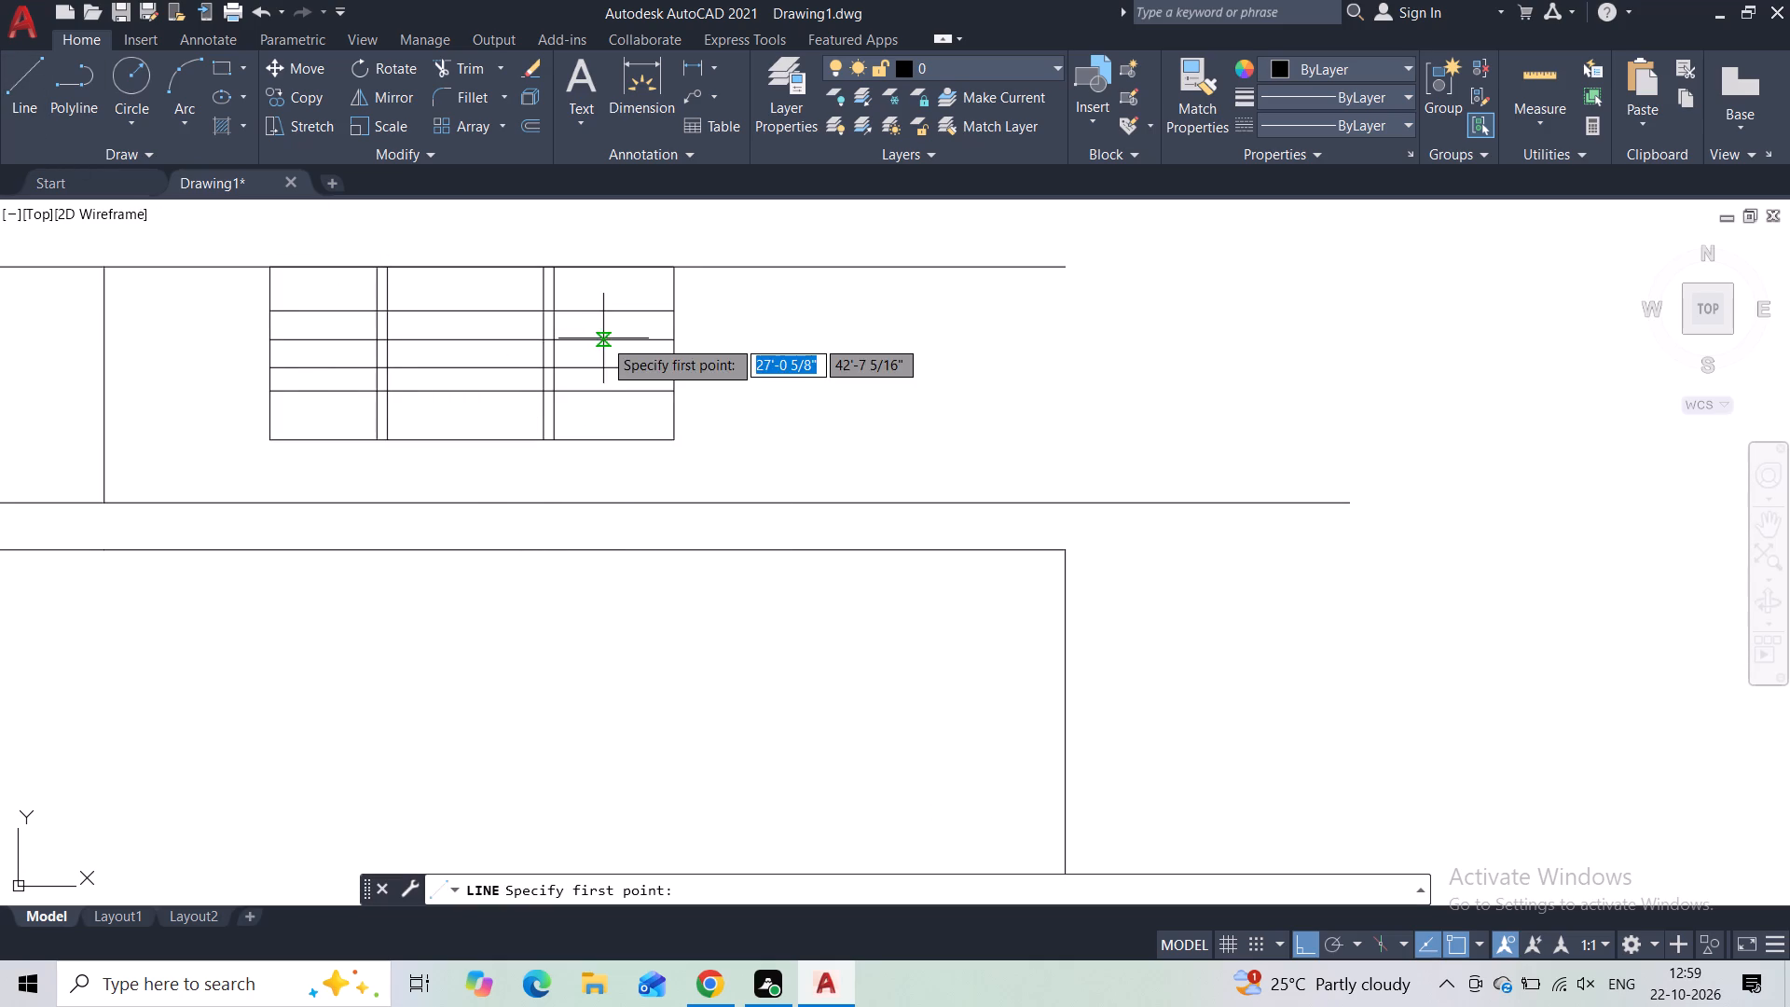
key("Escape")
key("space")
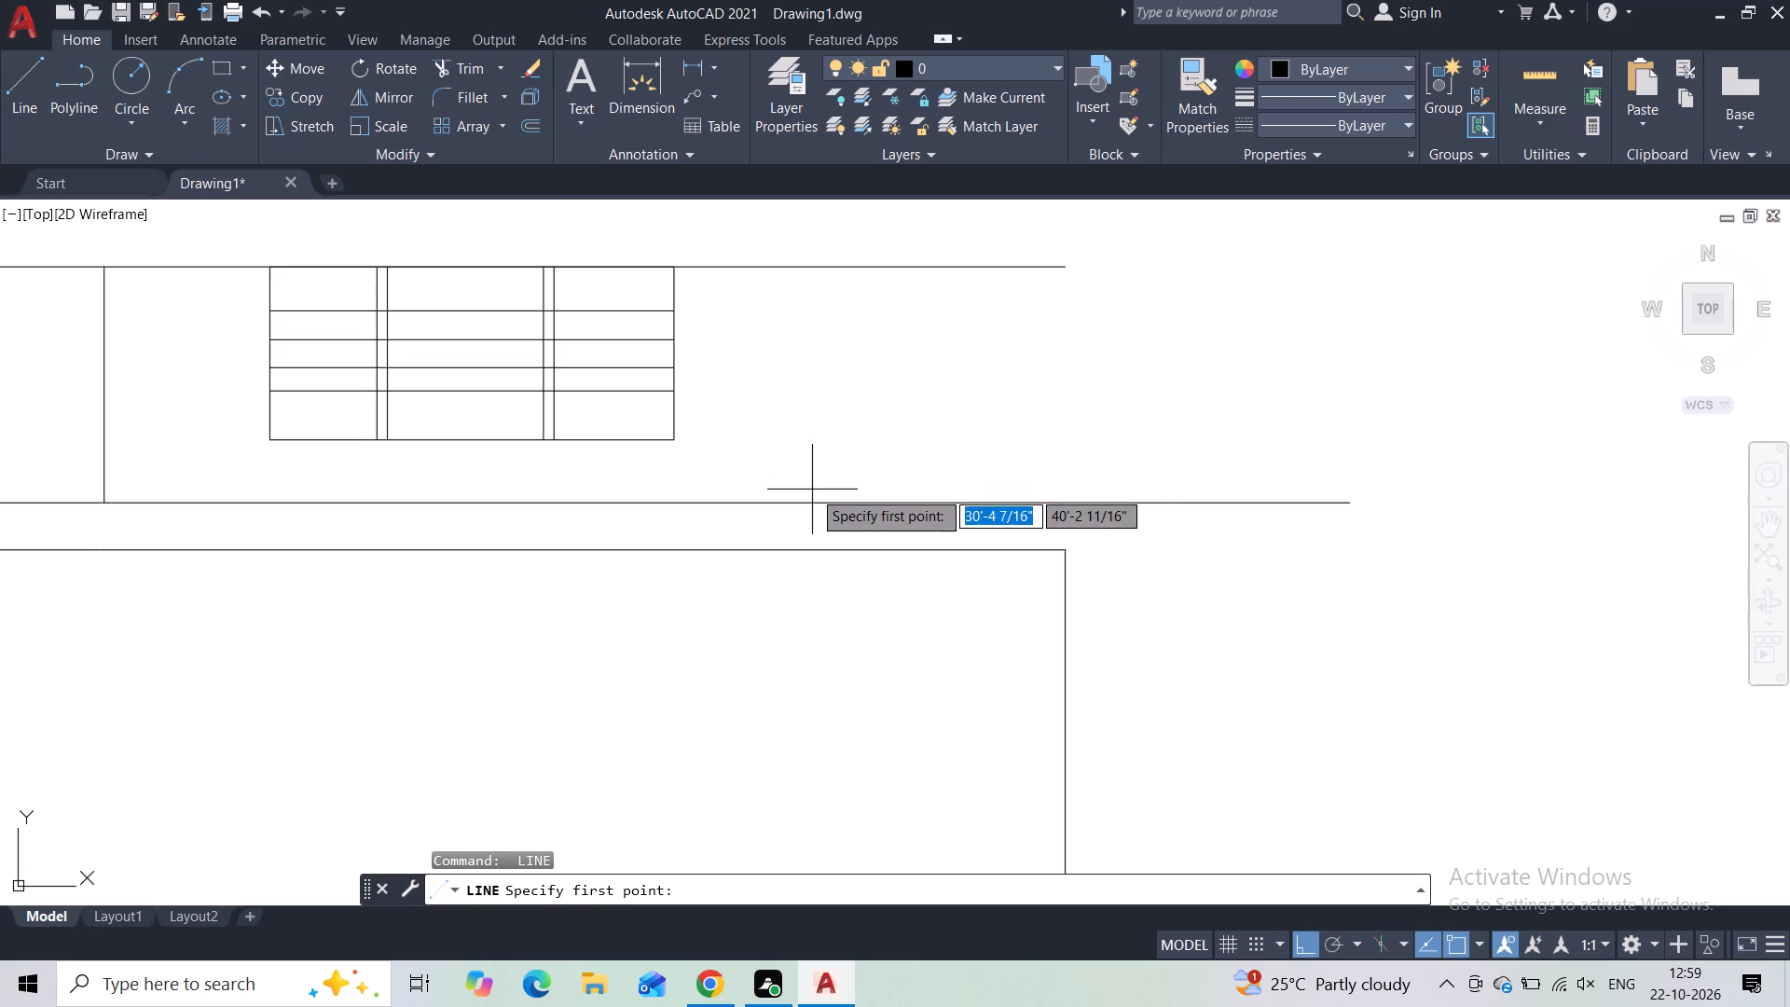
left_click(811, 495)
middle_click_drag(819, 228, 819, 338)
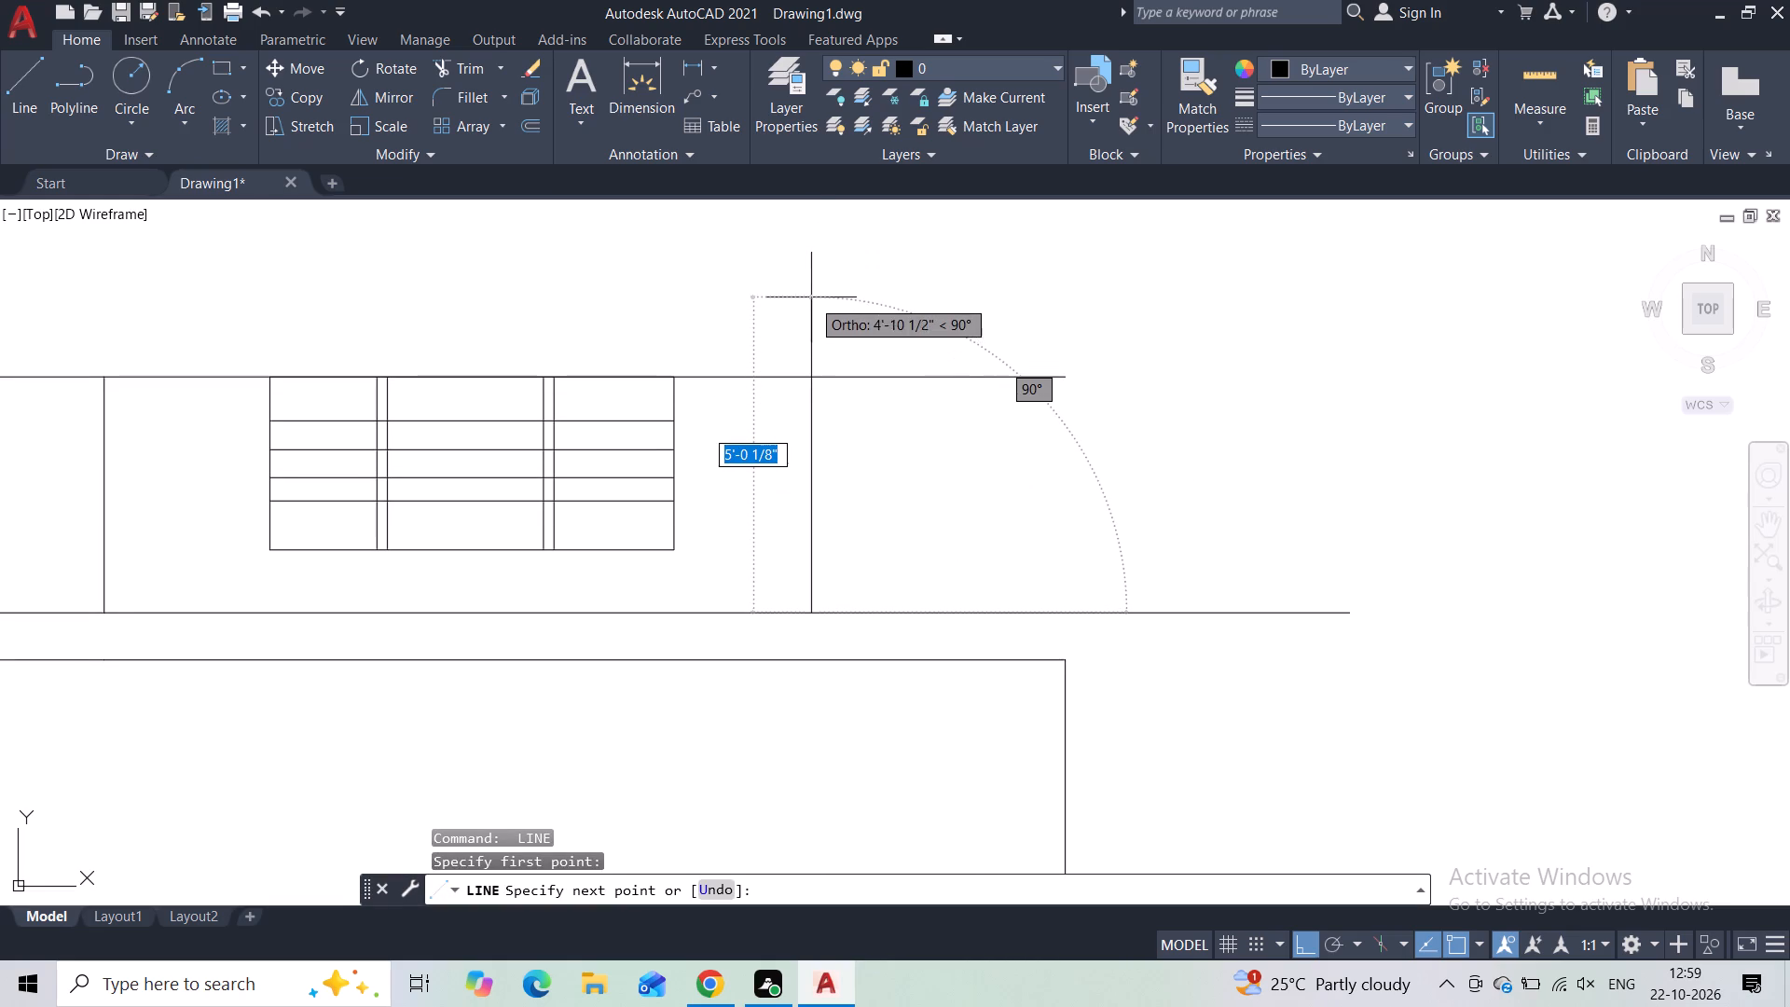
left_click(811, 297)
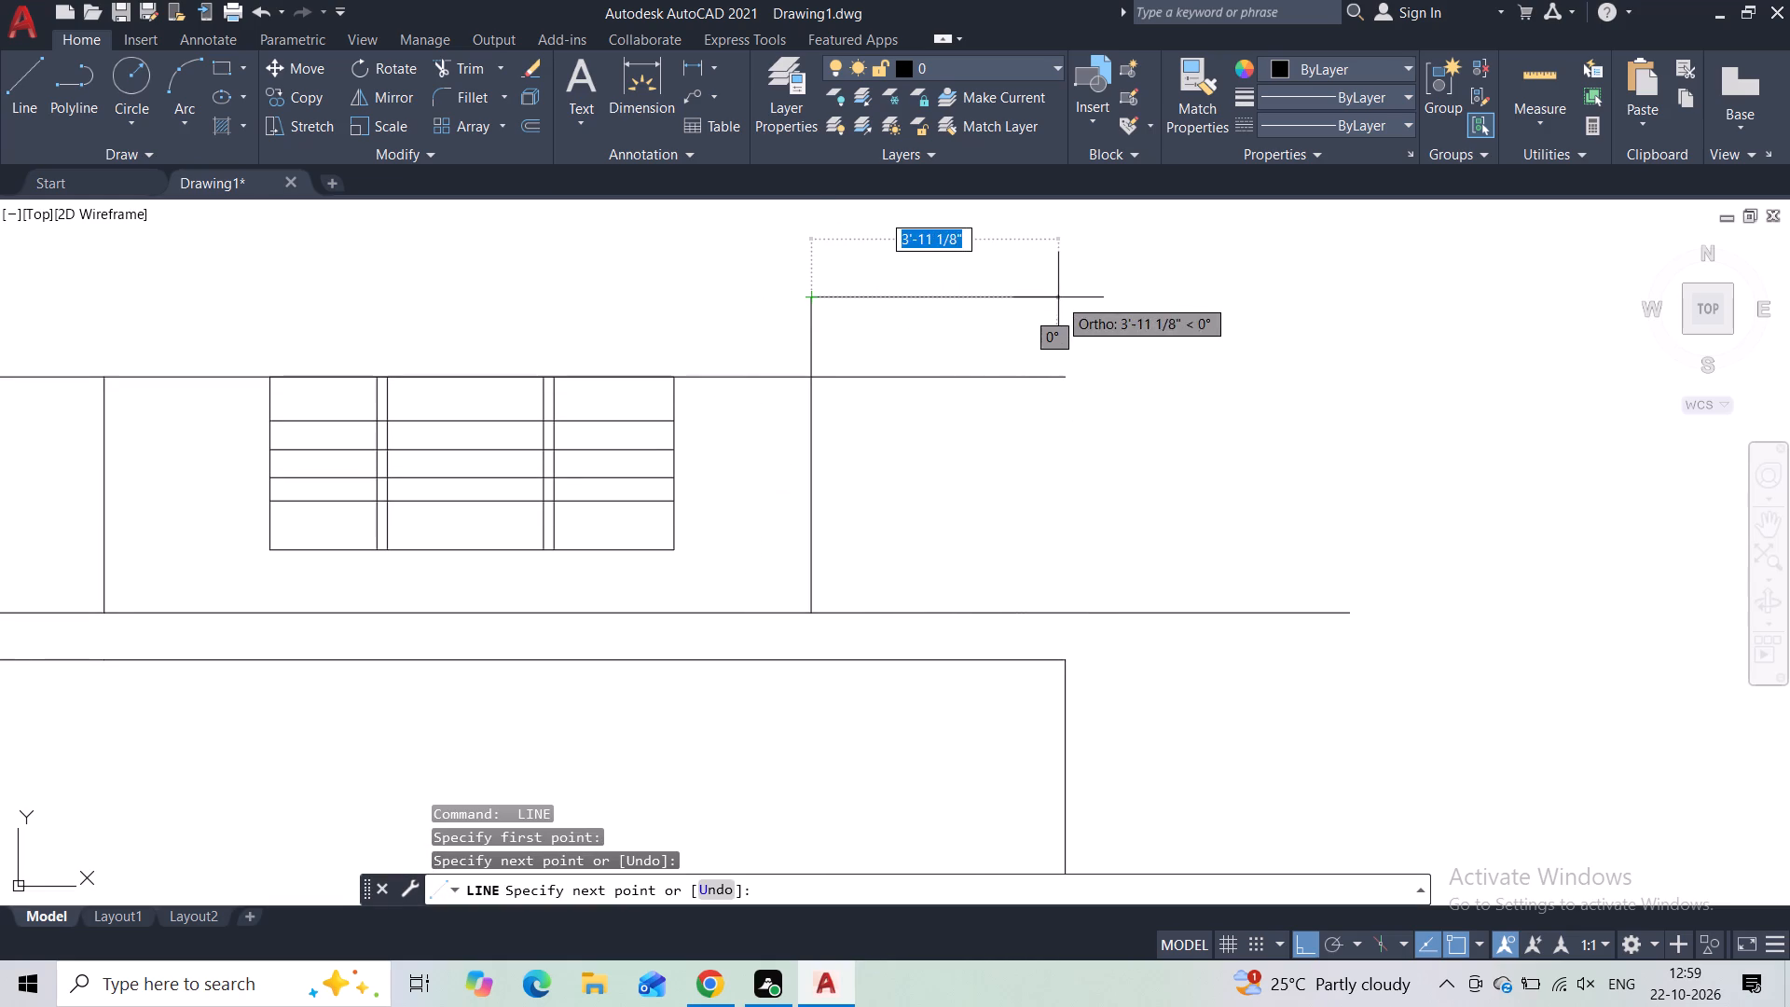
left_click(1092, 324)
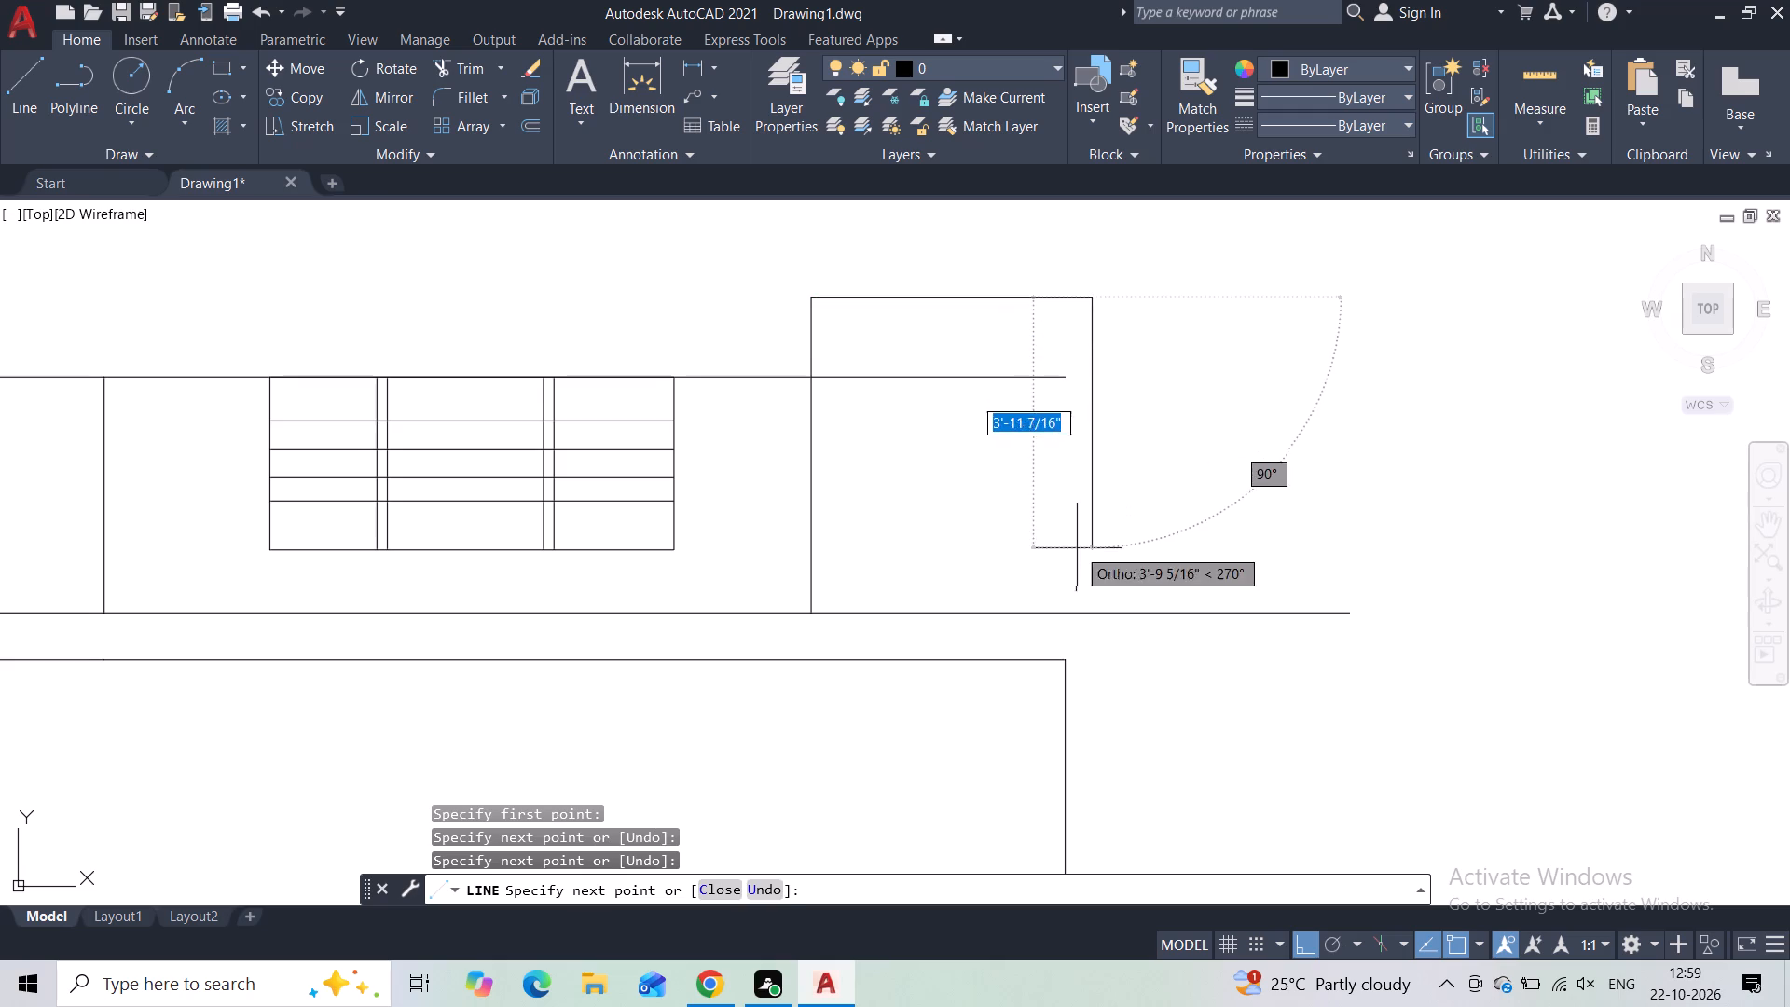
left_click(1088, 612)
key("Escape")
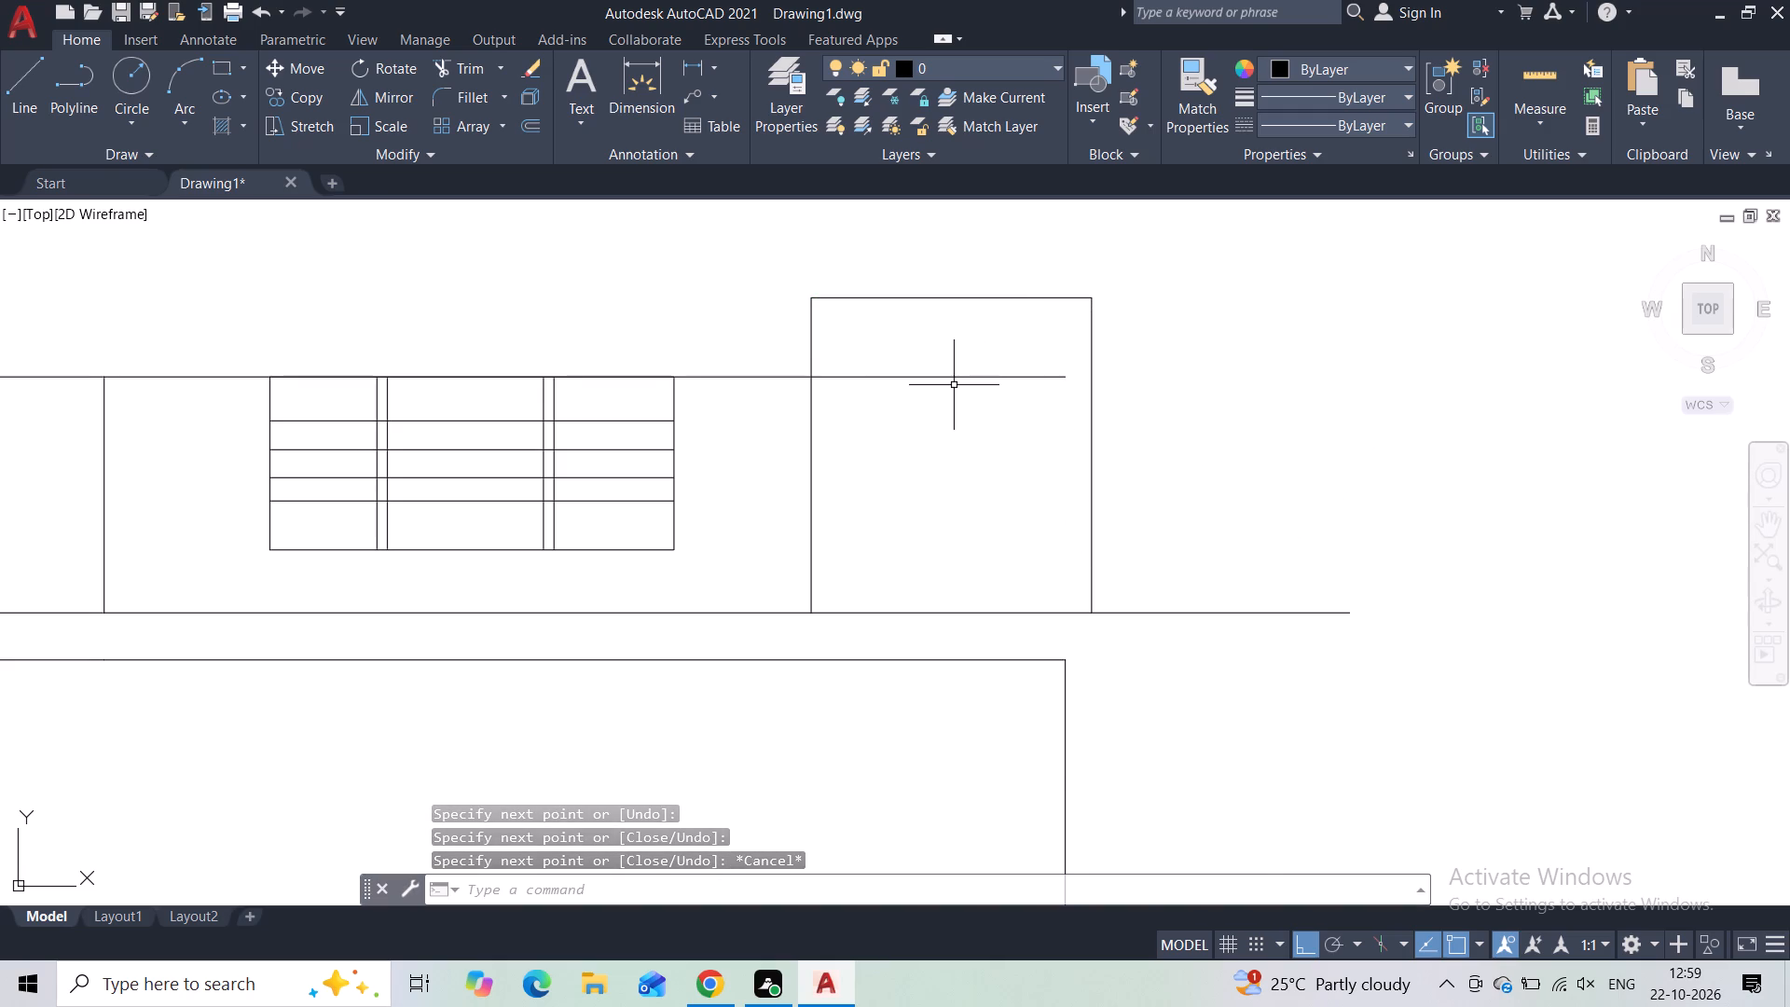
Extend the upper room's top line with a short horizontal line outward from its outer corner.
scroll(954, 385, "down", 3)
scroll(957, 490, "up", 2)
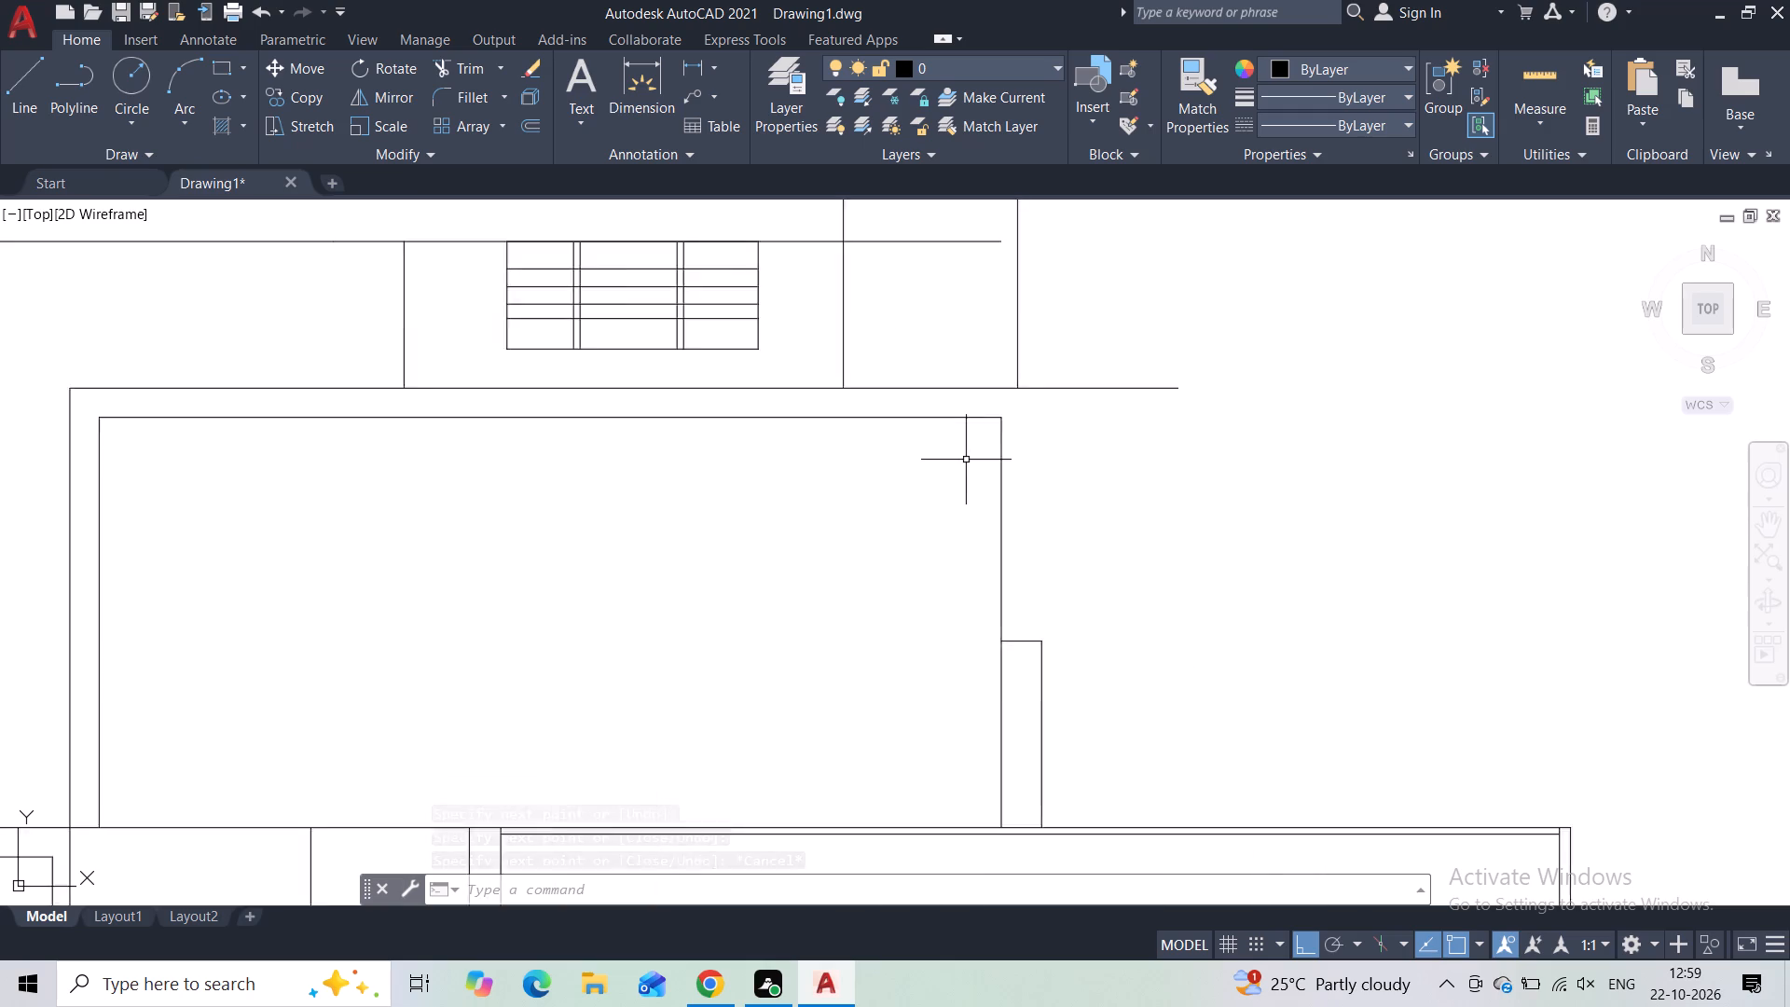
scroll(966, 459, "up", 1)
left_click(18, 88)
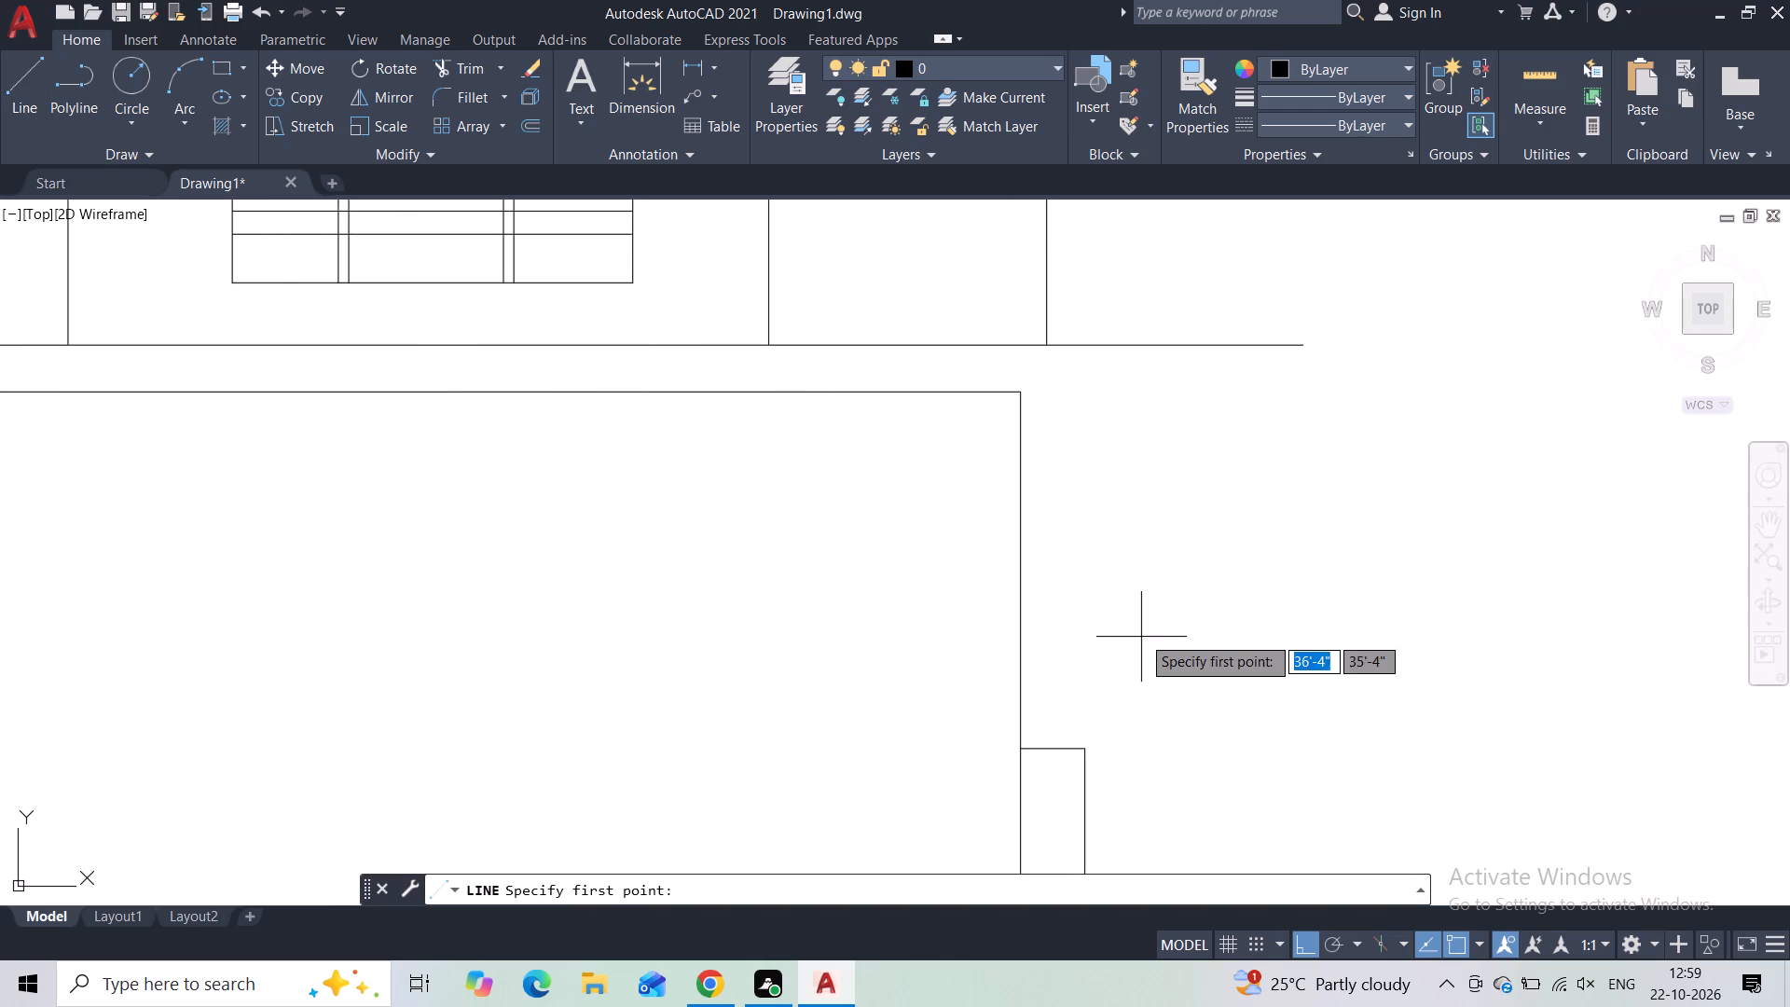
left_click(1019, 399)
left_click(1108, 405)
key("Escape")
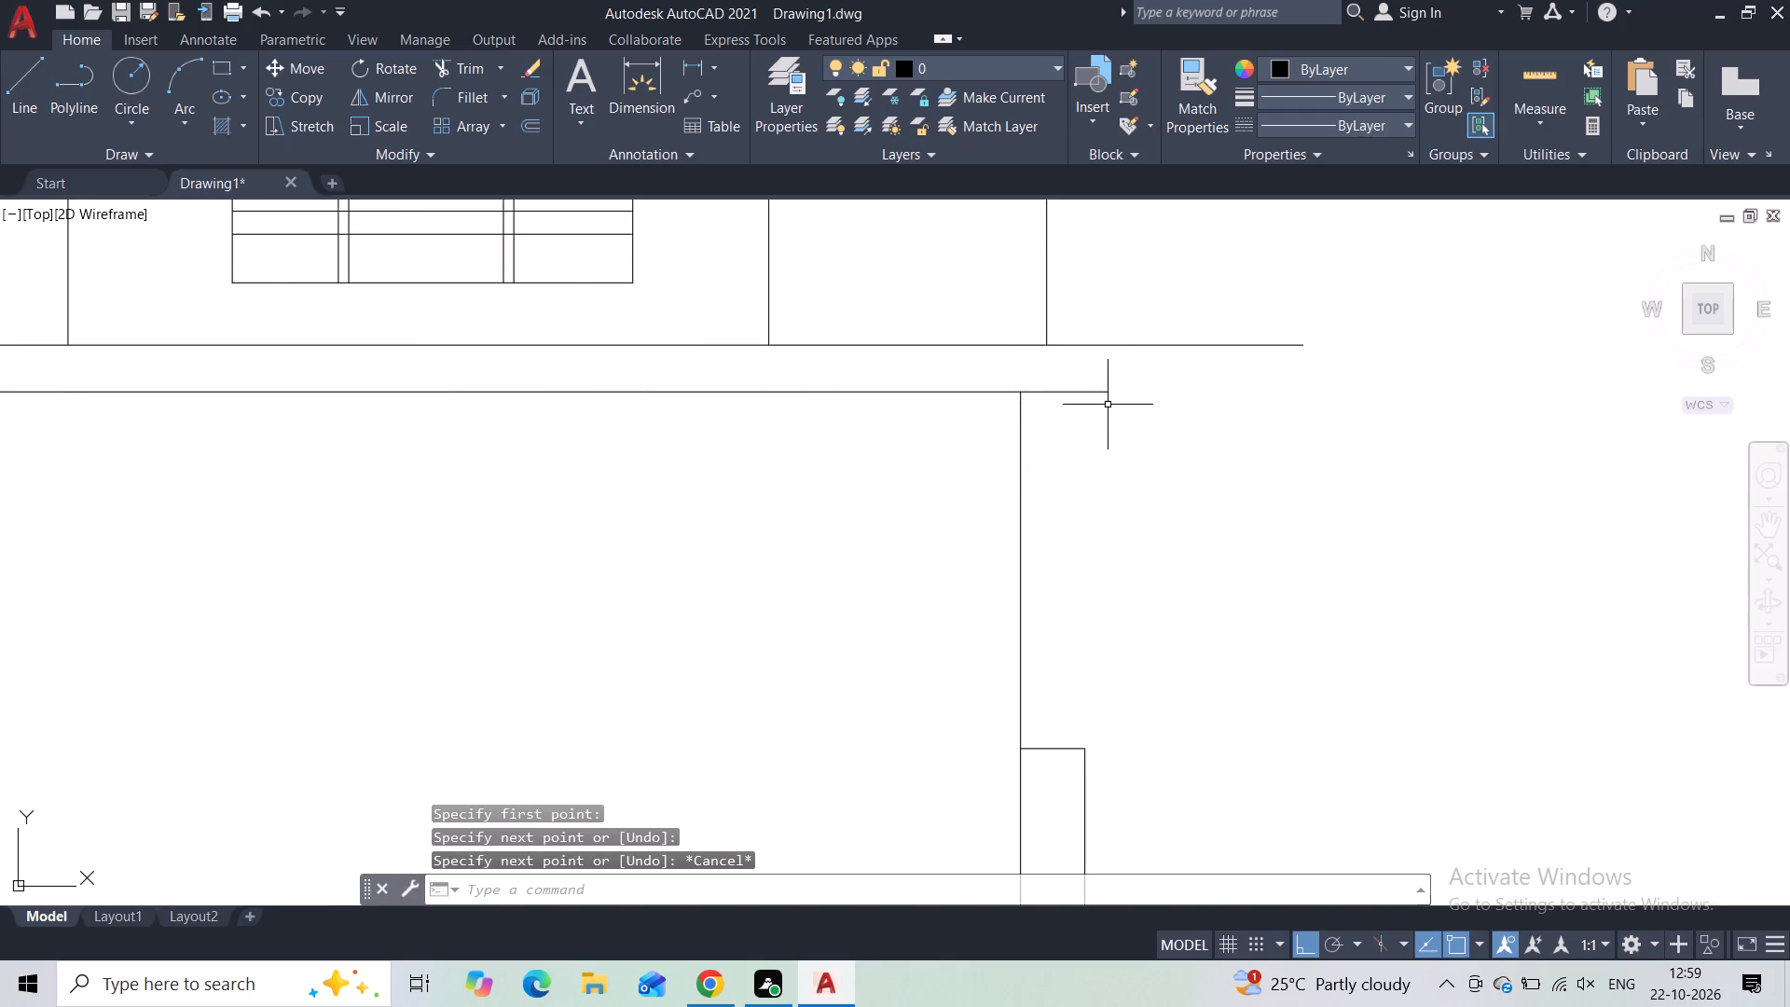
Move the upper room's outer vertical and its narrow projection outward to the end of the extended top line.
middle_click_drag(1108, 451, 1053, 345)
scroll(1053, 345, "down", 1)
left_click(1074, 474)
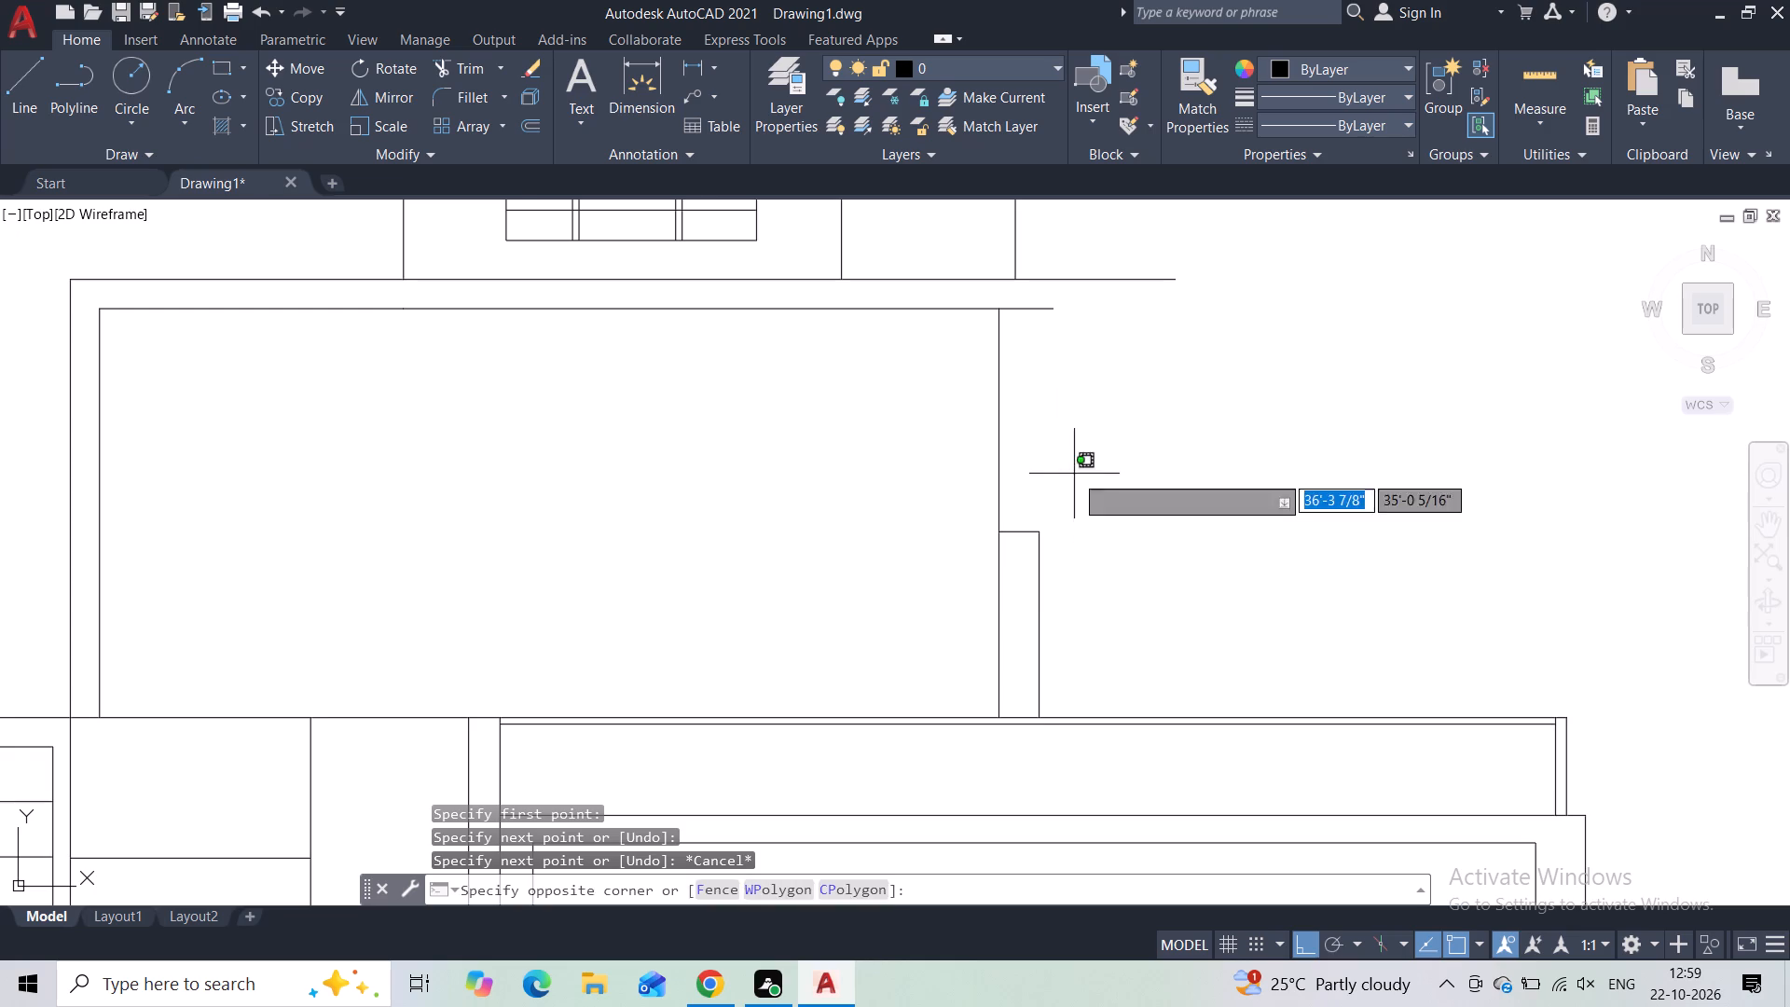
left_click(987, 570)
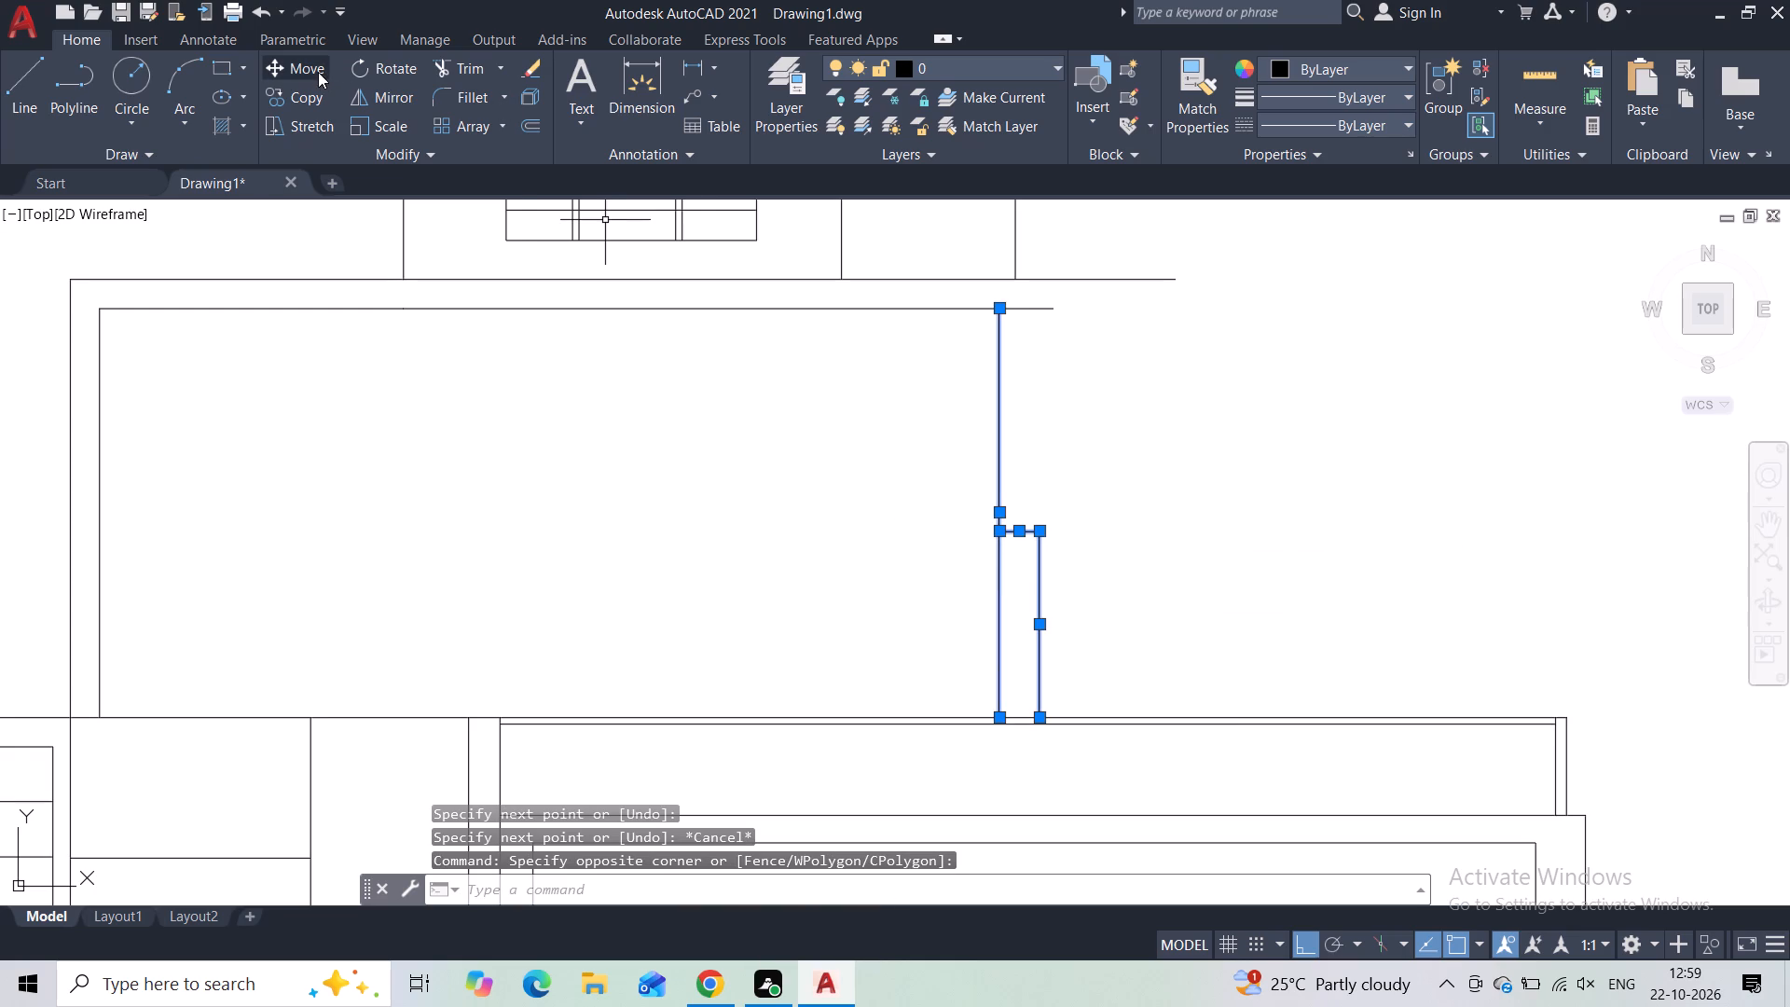
left_click(318, 72)
left_click(992, 312)
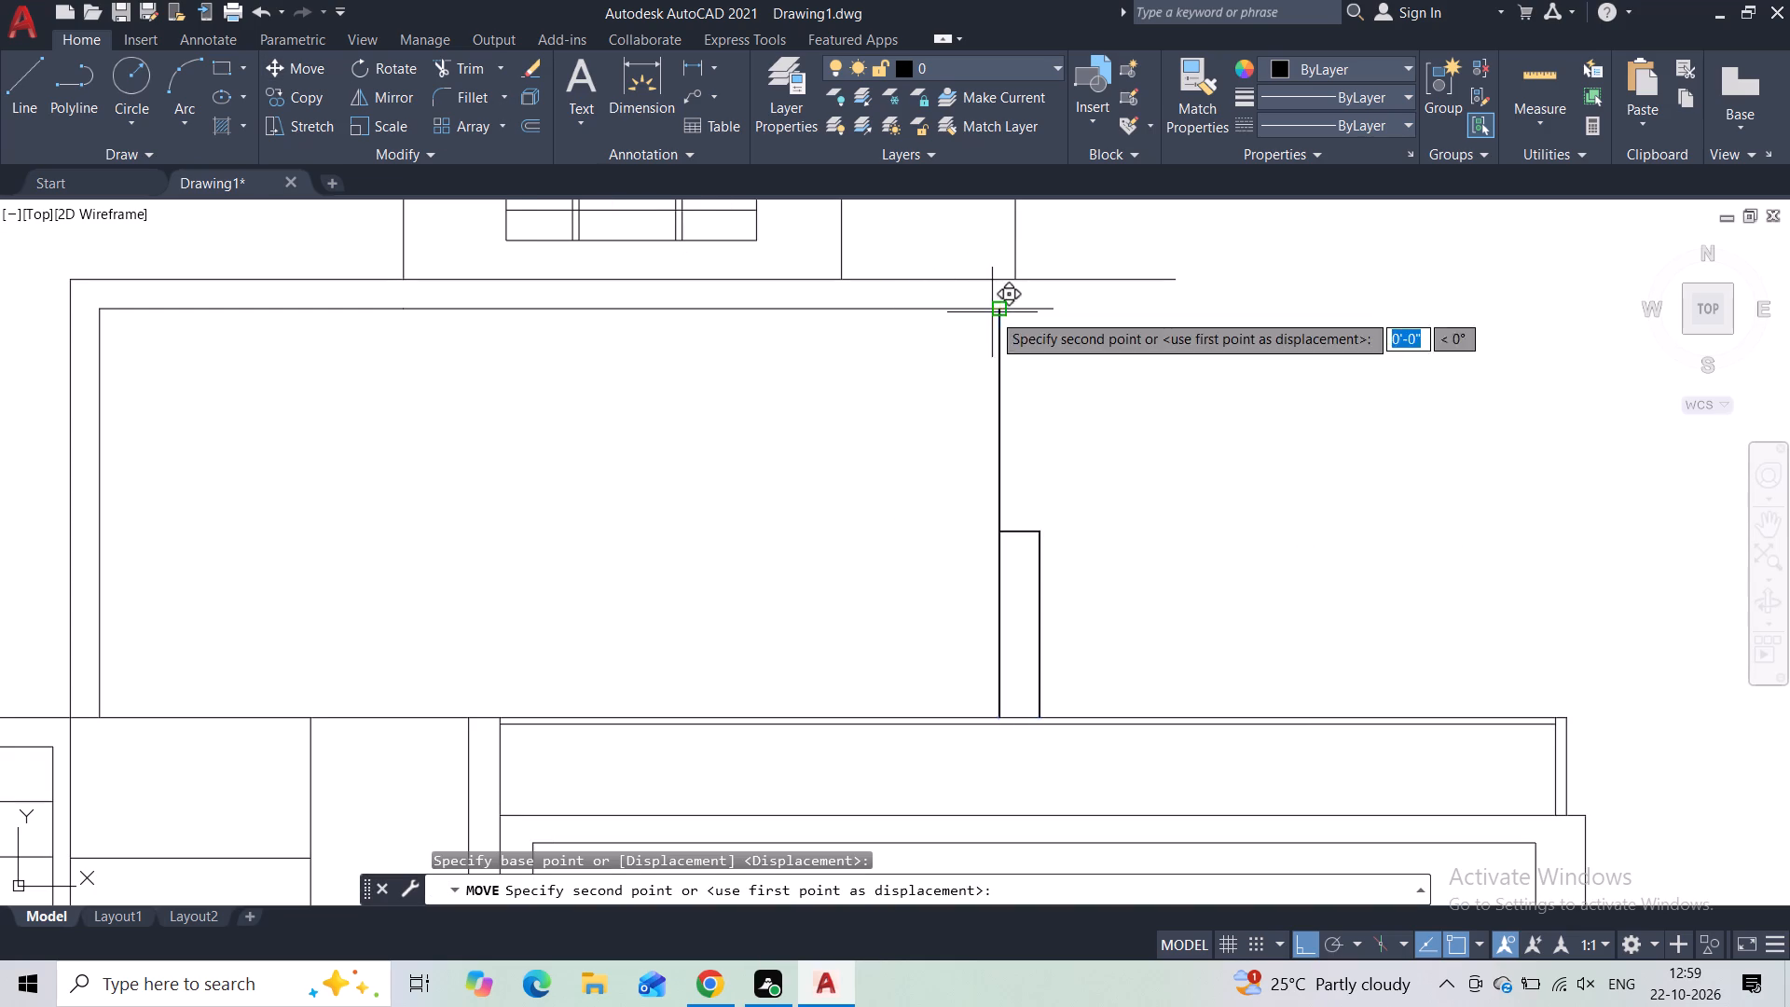
left_click(1049, 316)
key("Escape")
Draw a short horizontal line about 5" long joining the end of the extended roof top line to the tall box's outer vertical.
scroll(1050, 316, "down", 2)
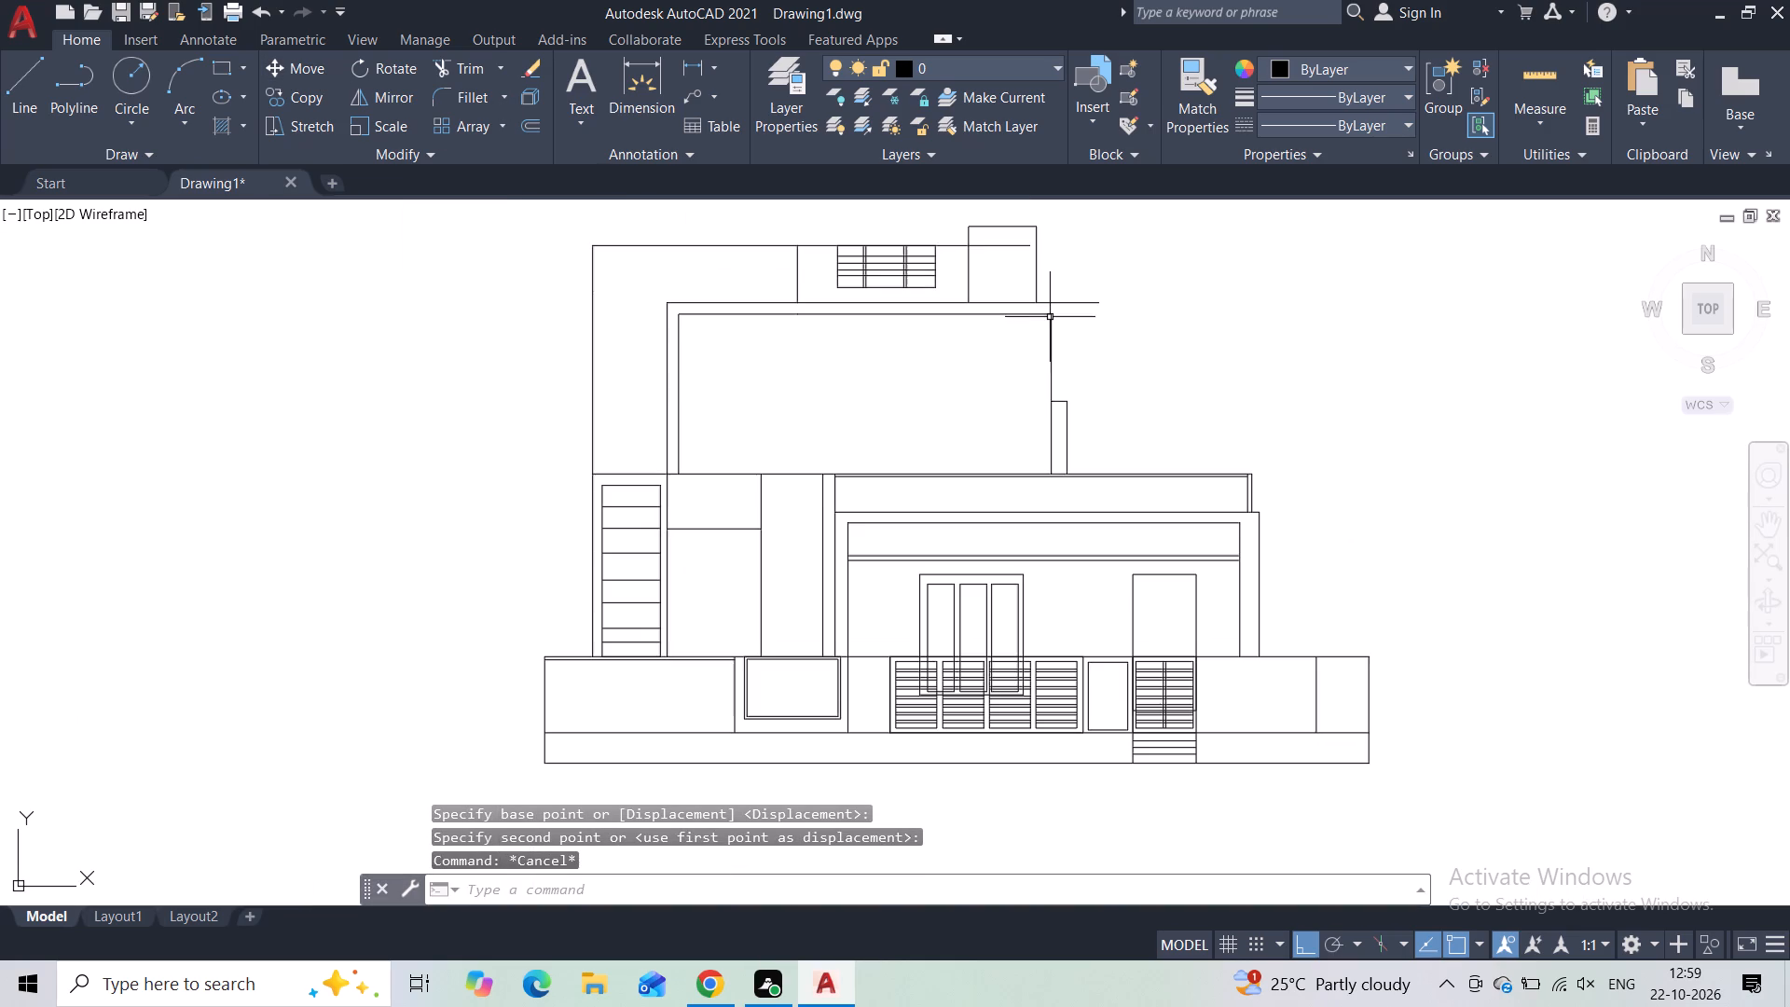
middle_click_drag(1002, 235, 969, 334)
scroll(972, 332, "up", 4)
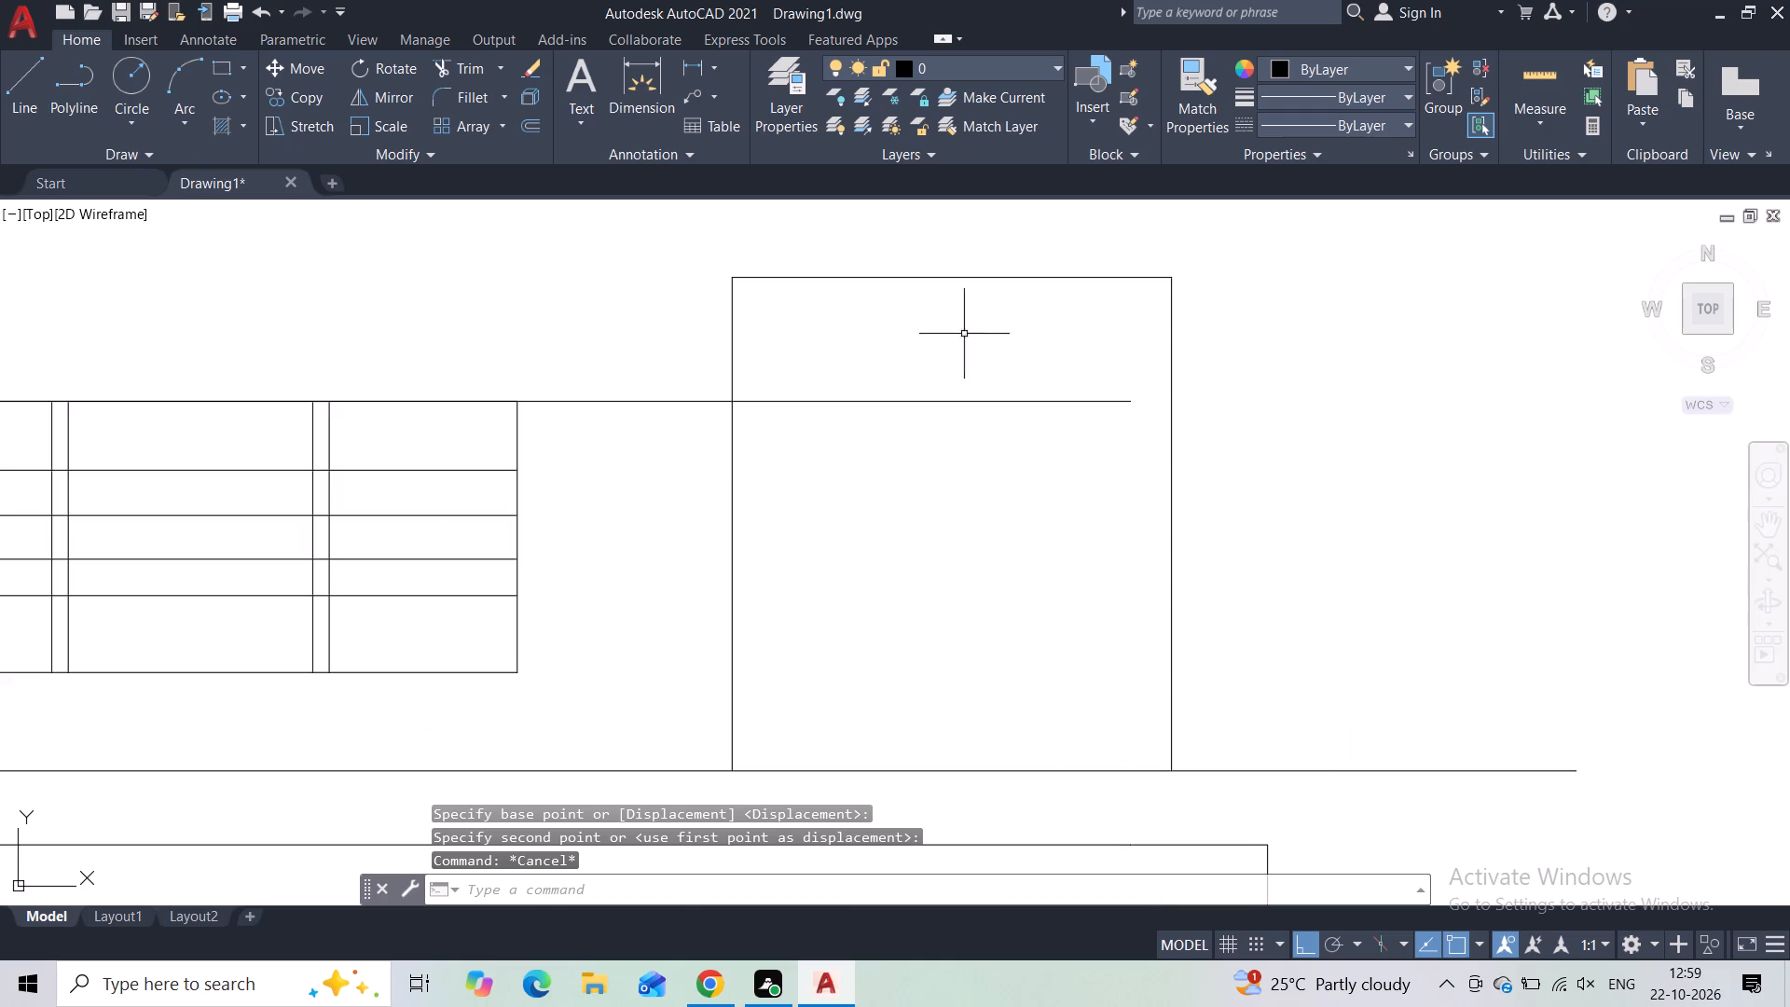
left_click(35, 86)
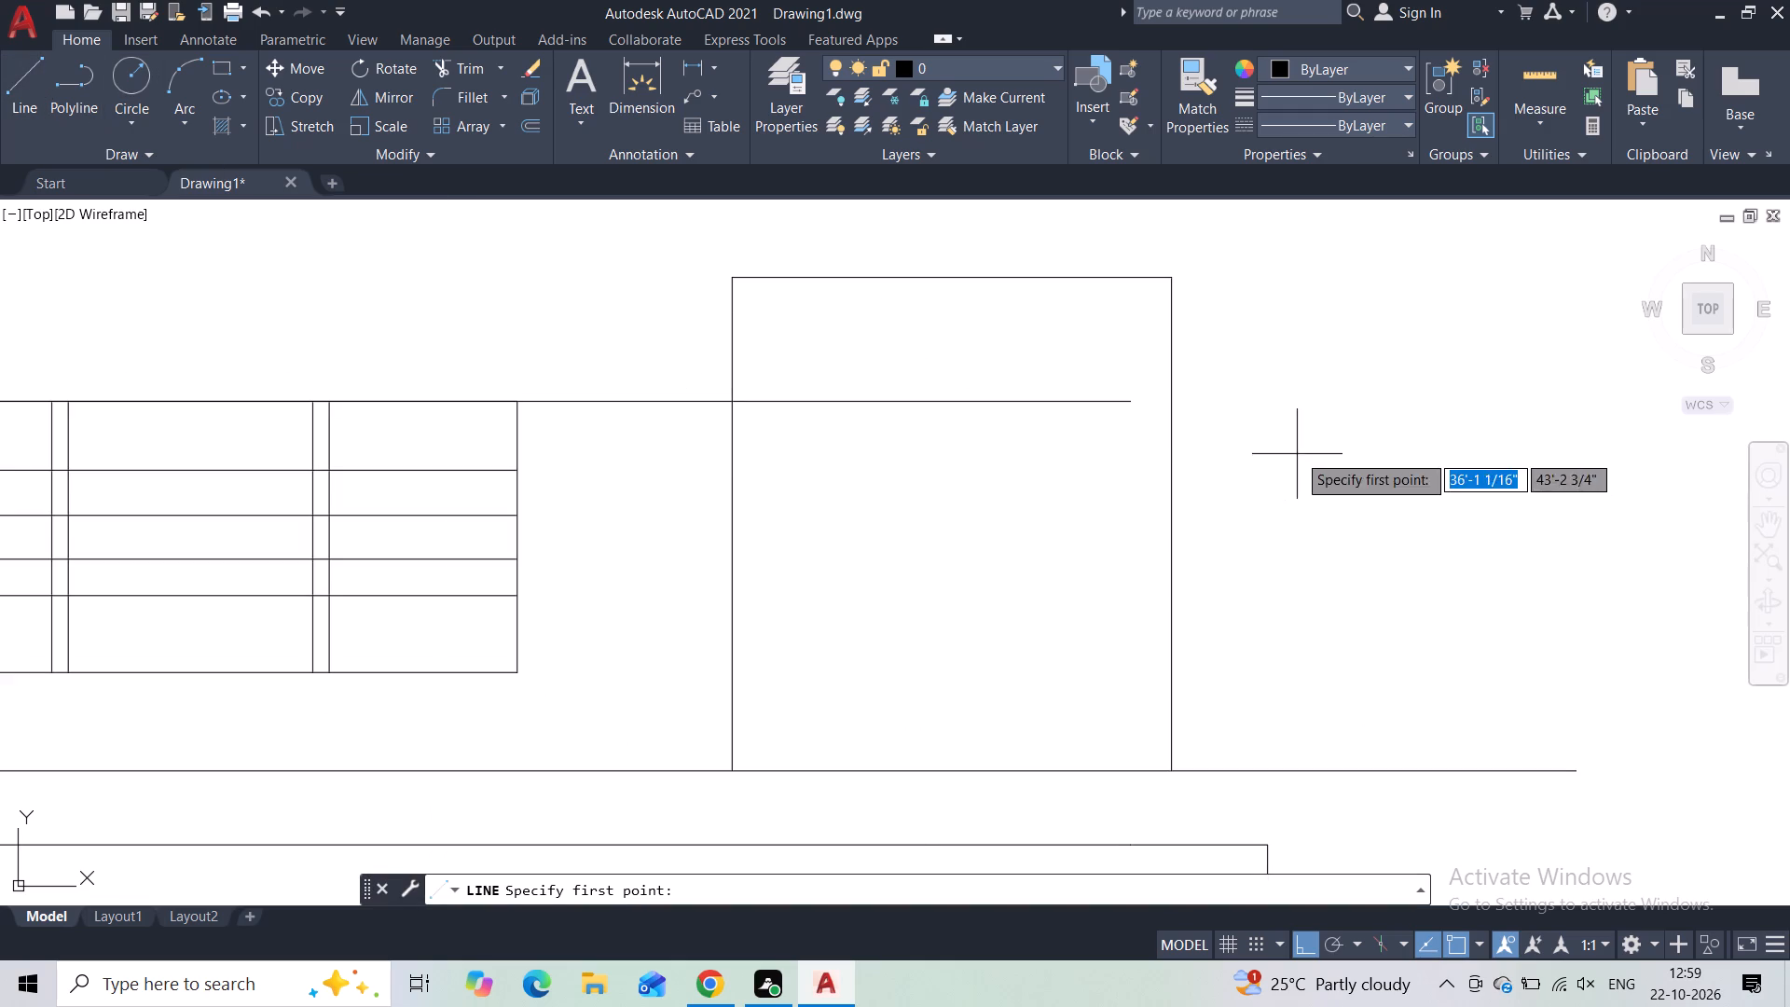
scroll(1150, 362, "up", 1)
left_click(1113, 415)
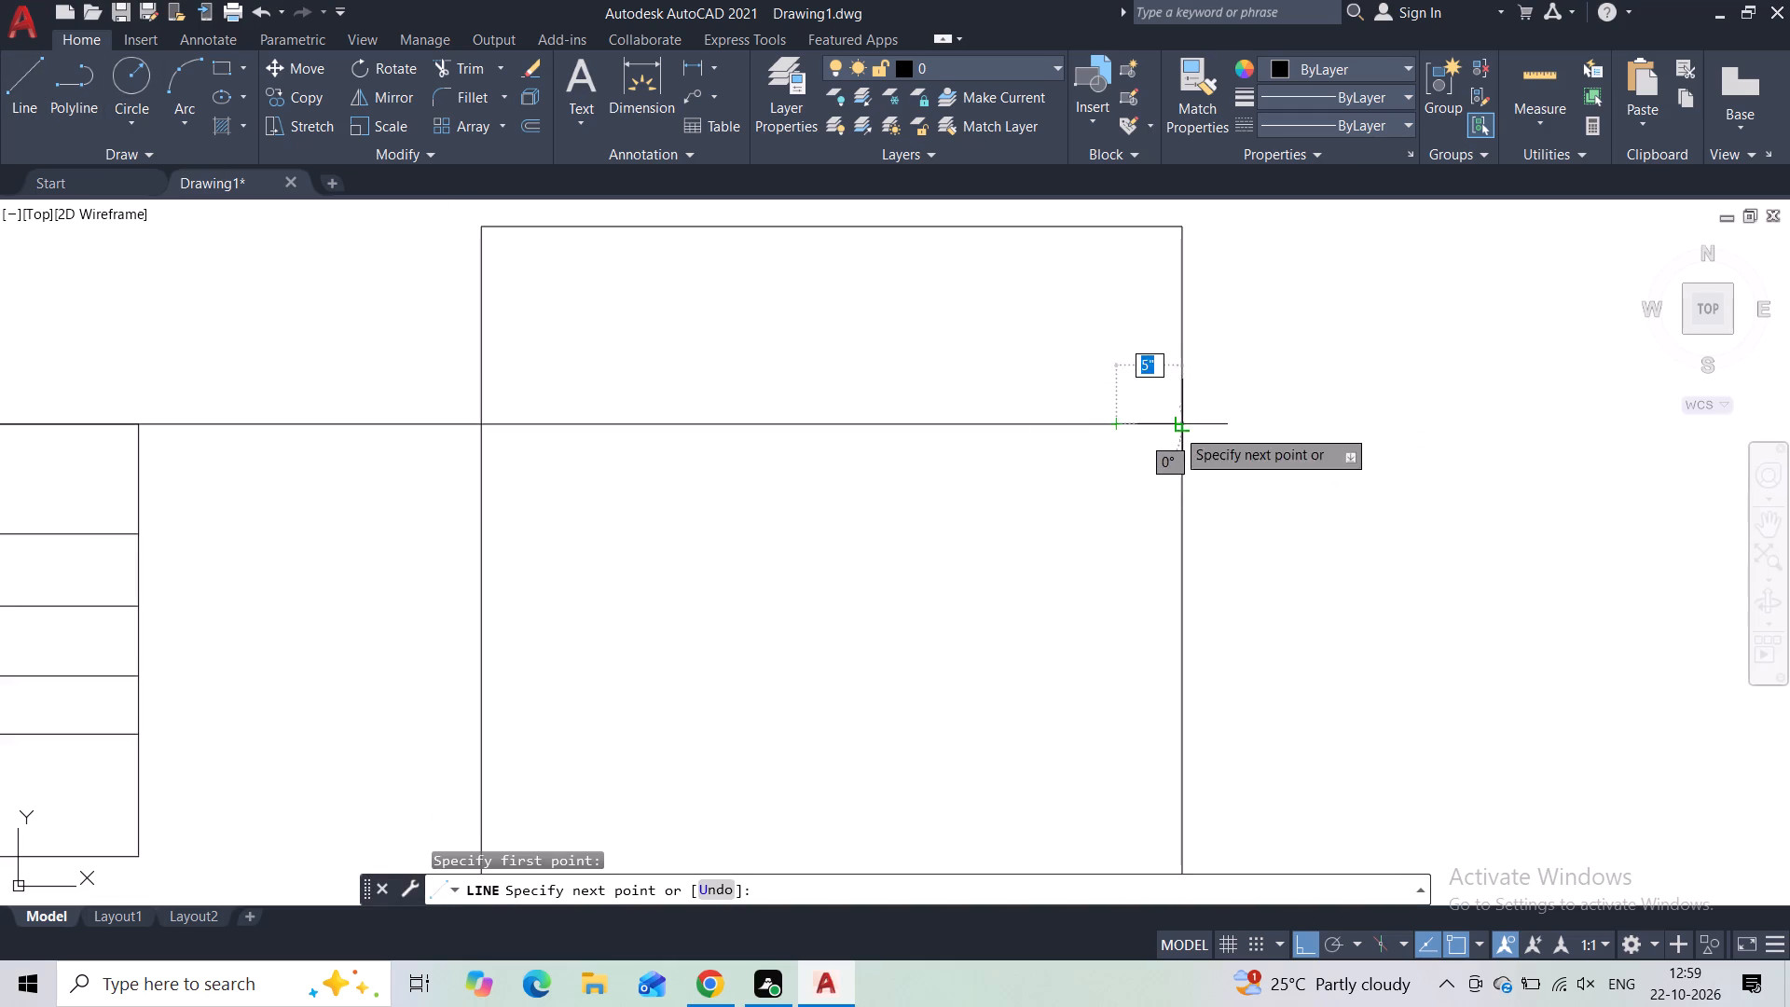
left_click(1177, 429)
key("Escape")
scroll(1113, 470, "down", 3)
middle_click_drag(1107, 490, 1102, 468)
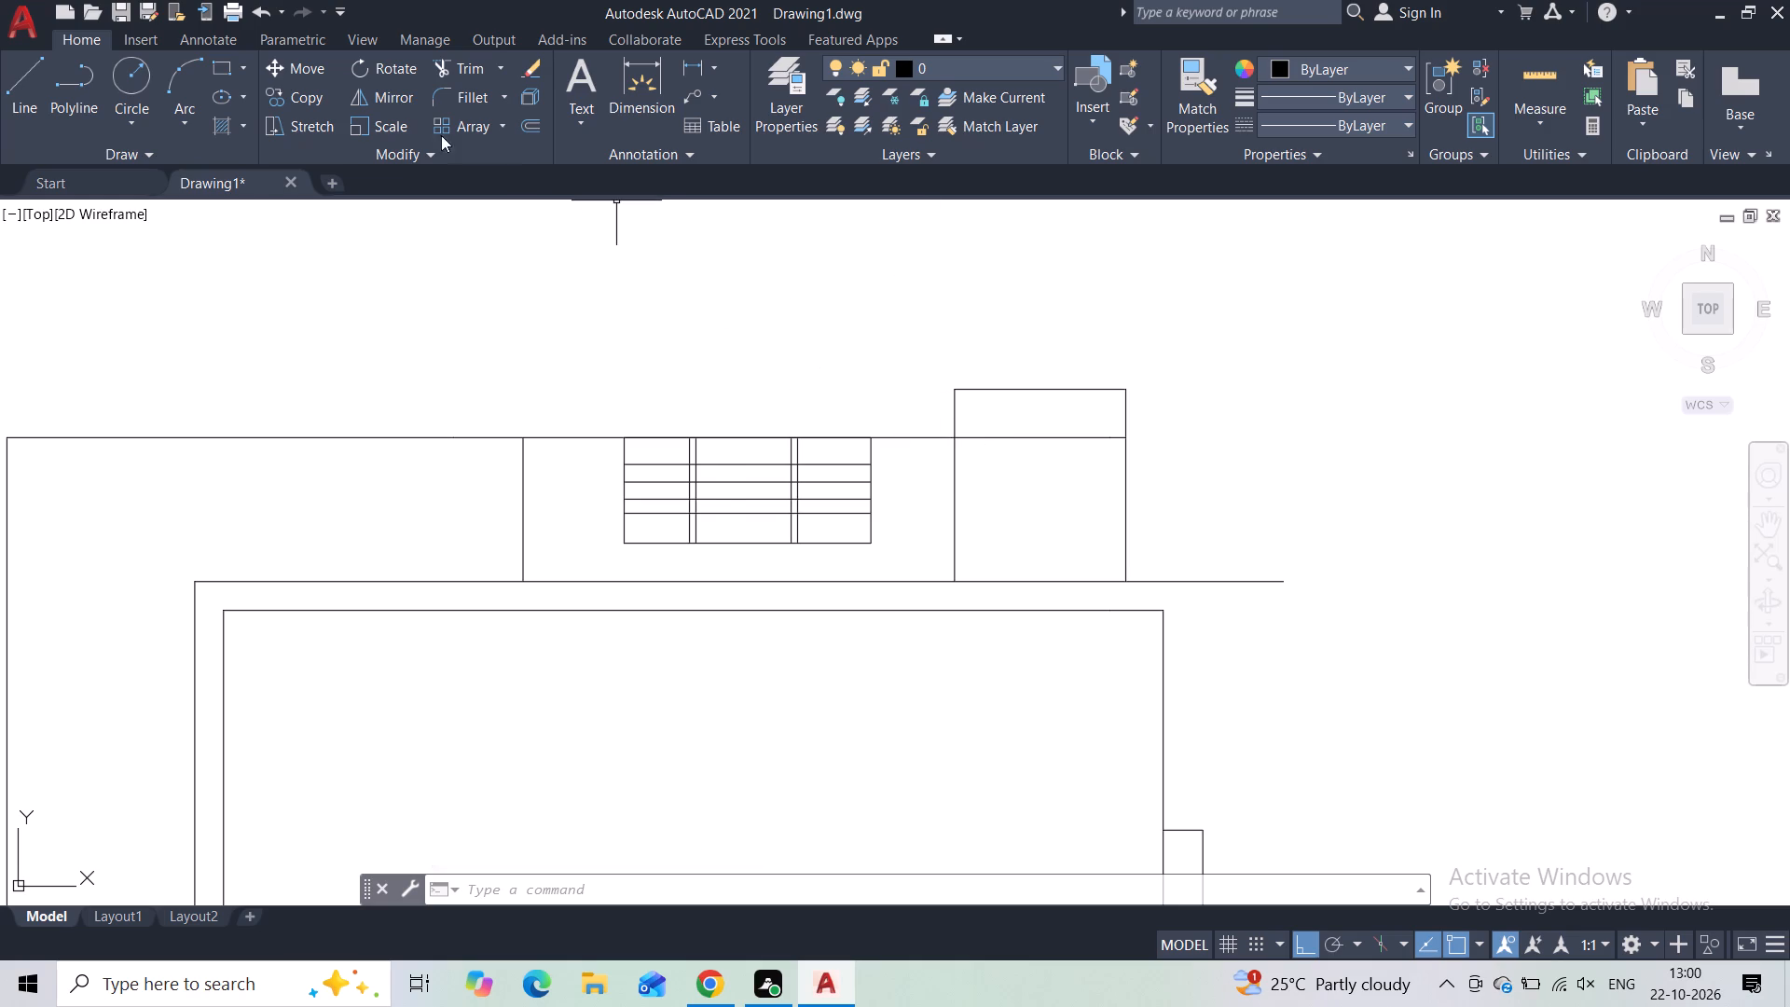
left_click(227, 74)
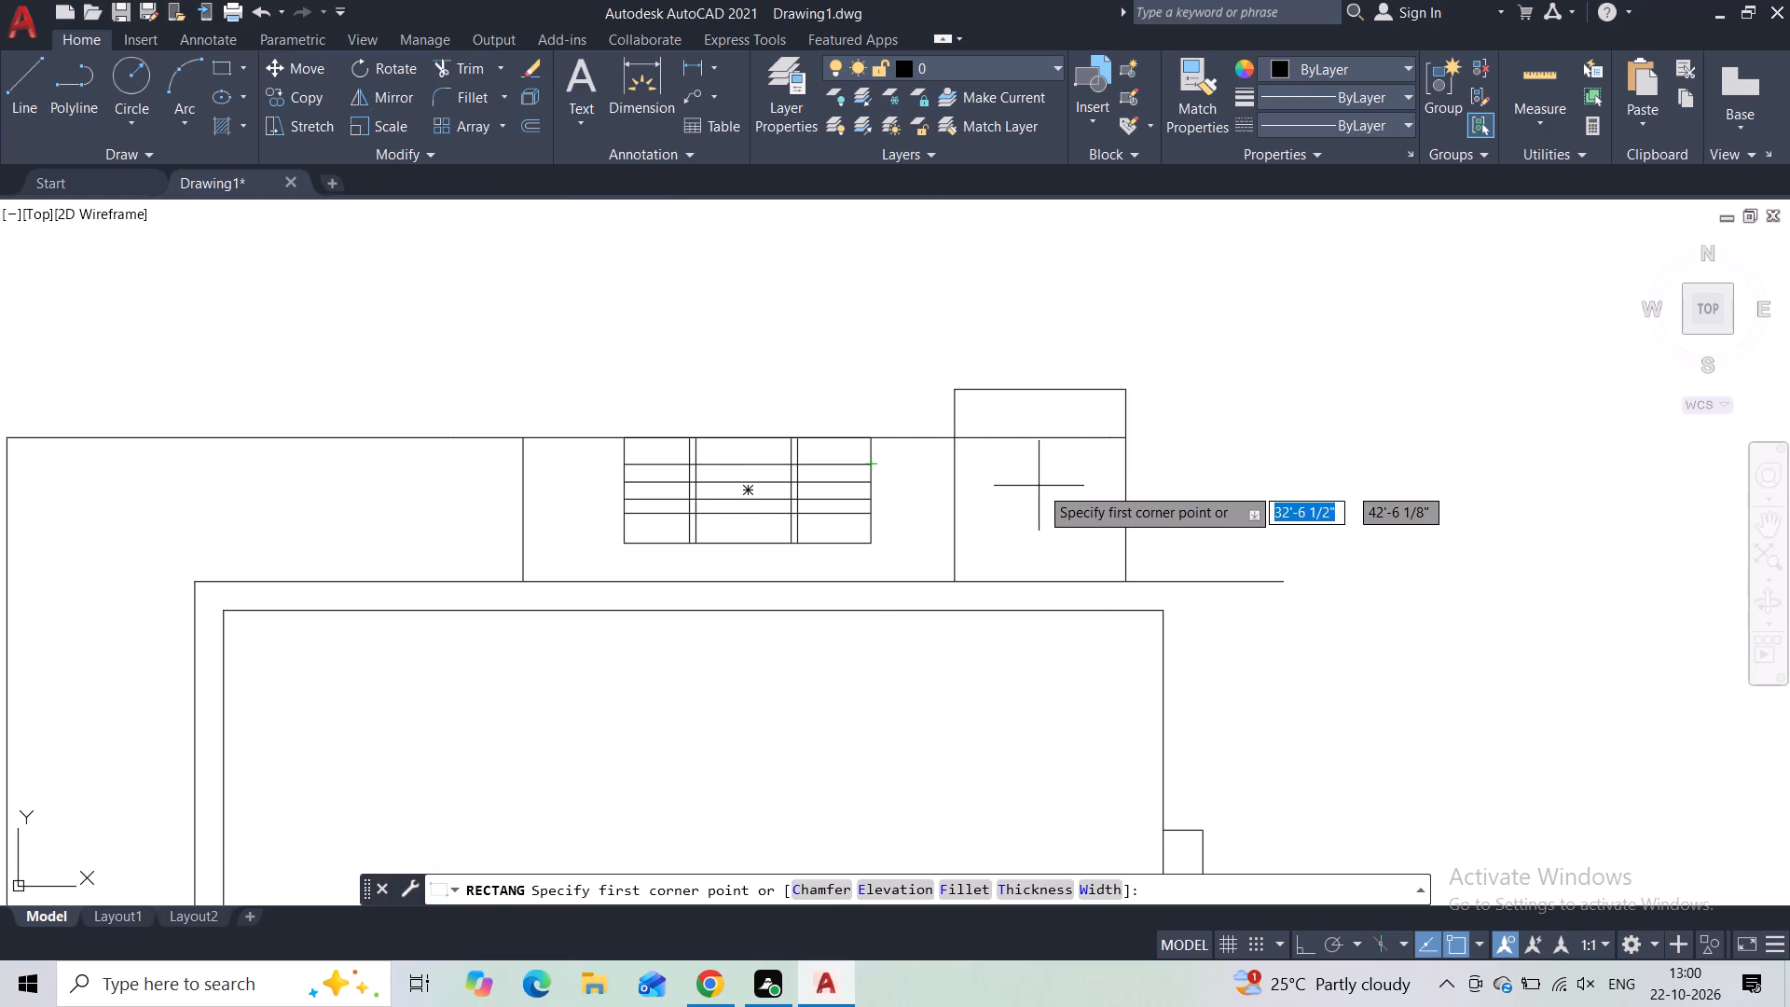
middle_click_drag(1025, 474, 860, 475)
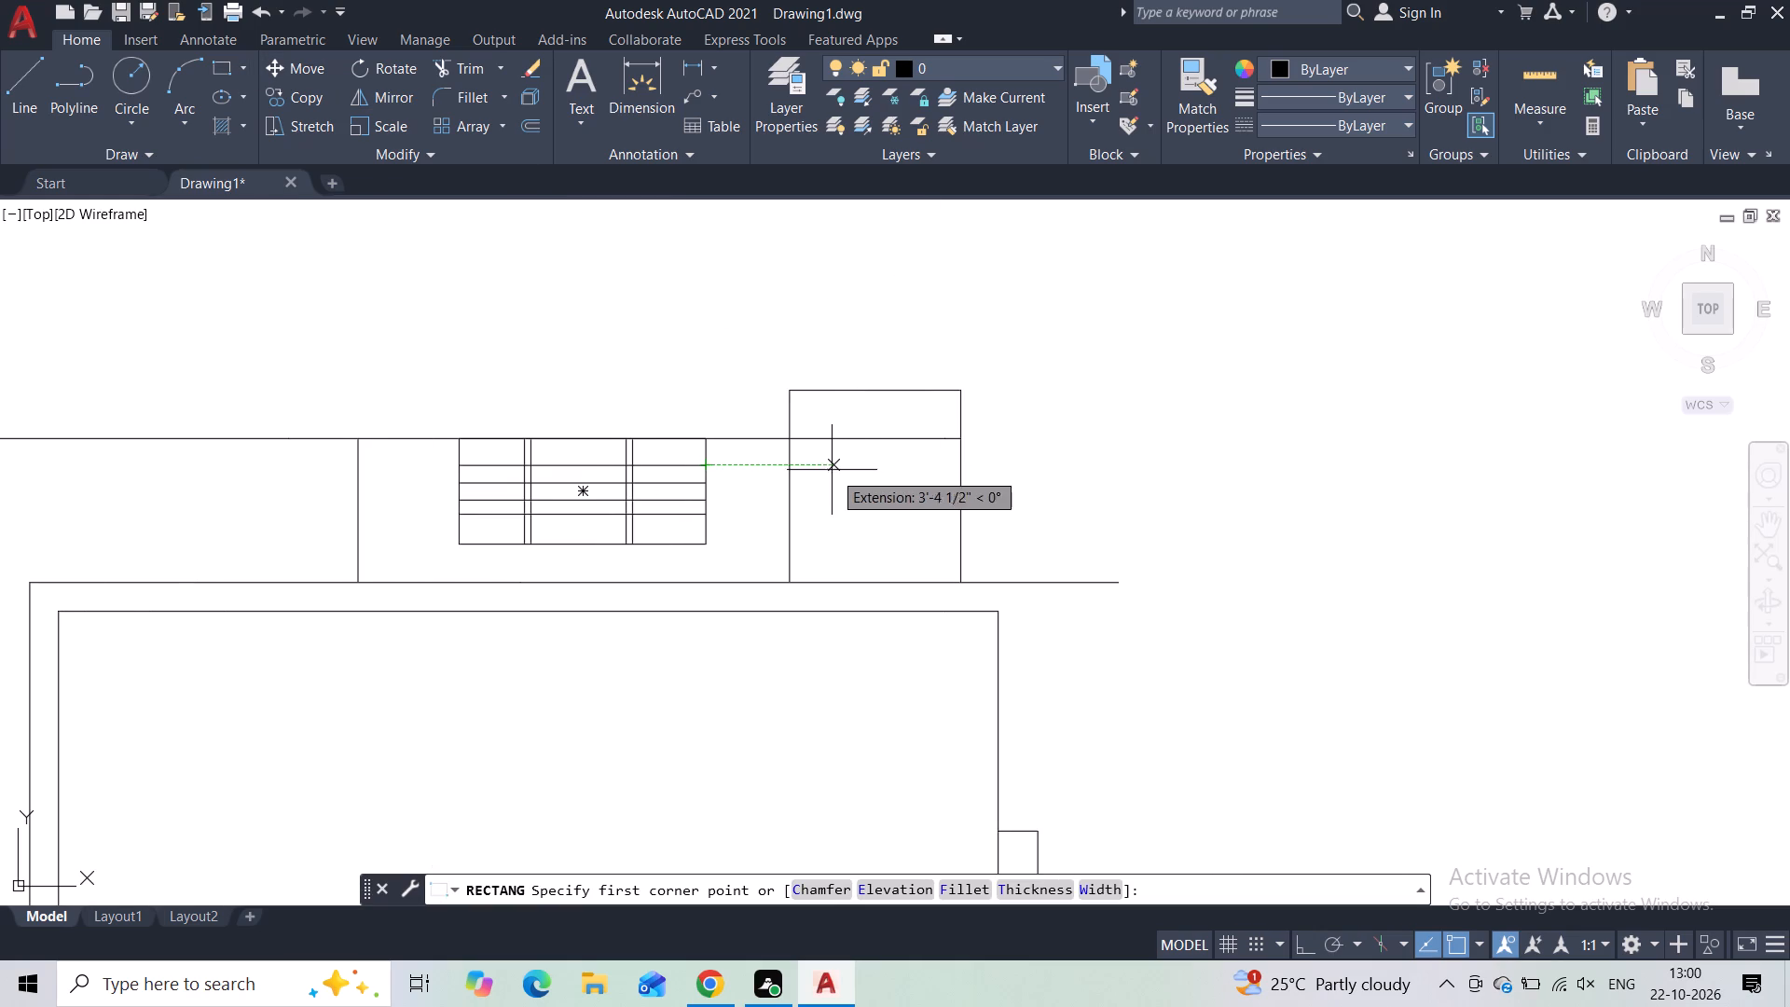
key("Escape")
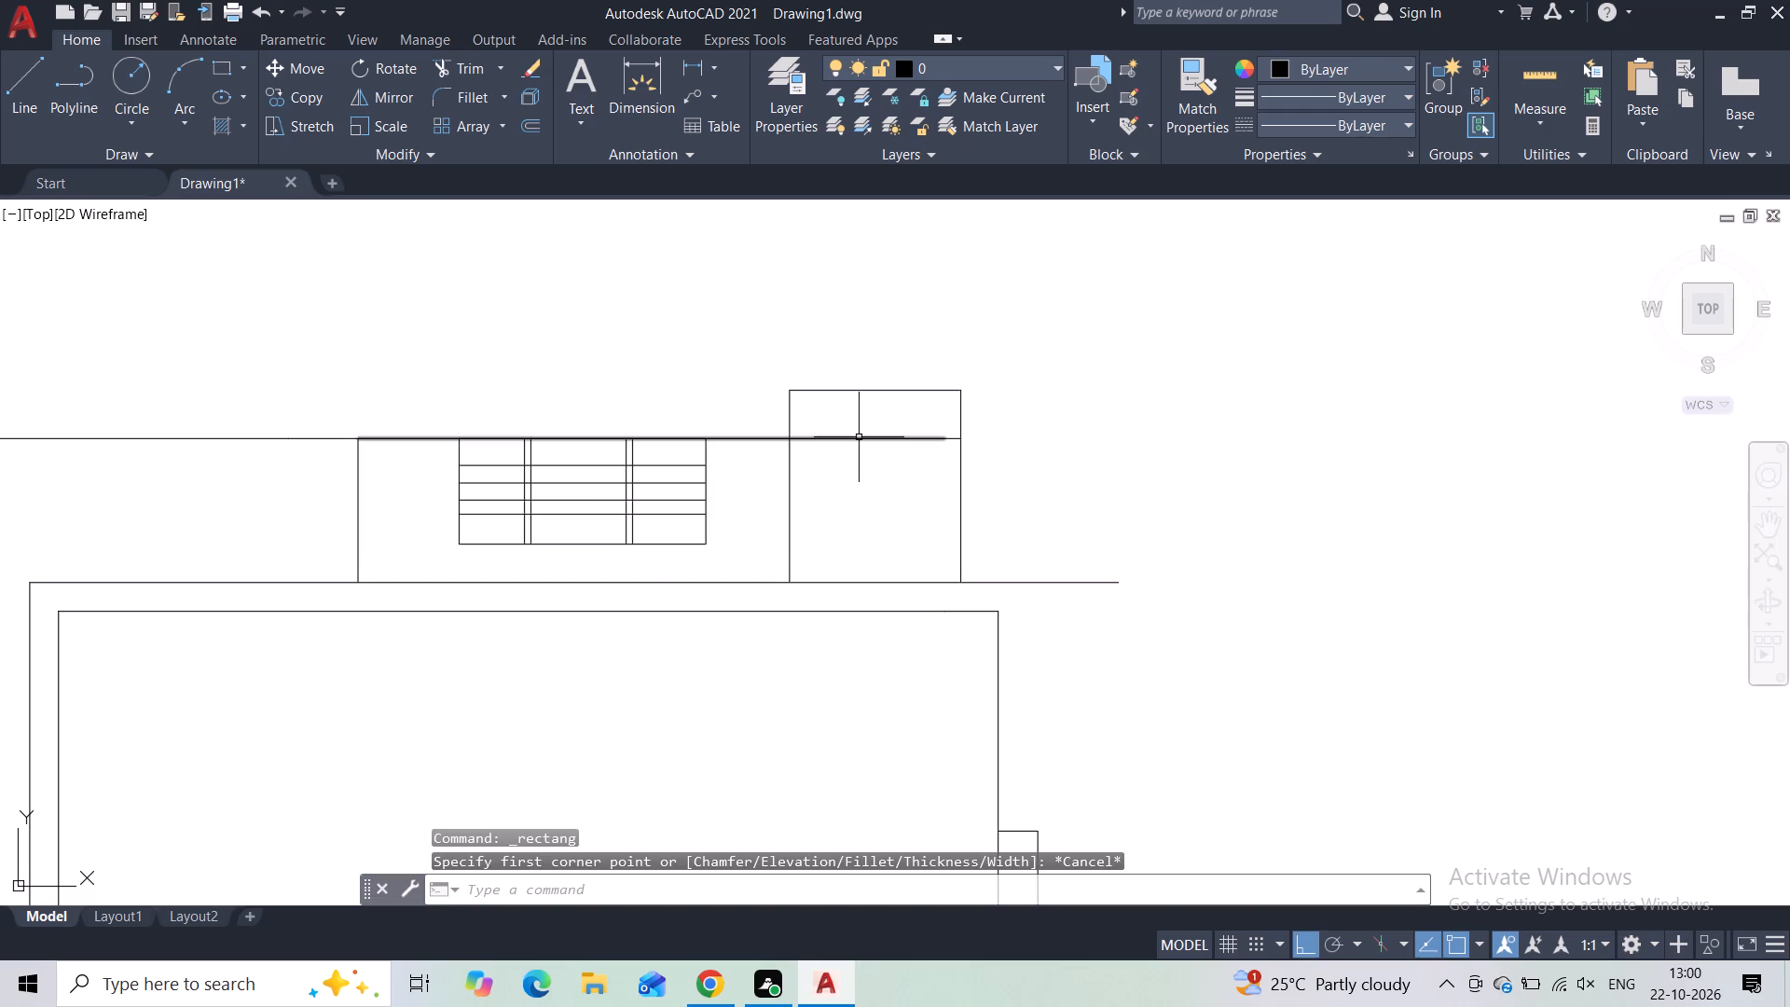
Trim away the part of the extended roof top line that crosses the inside of the tall box.
left_click(473, 70)
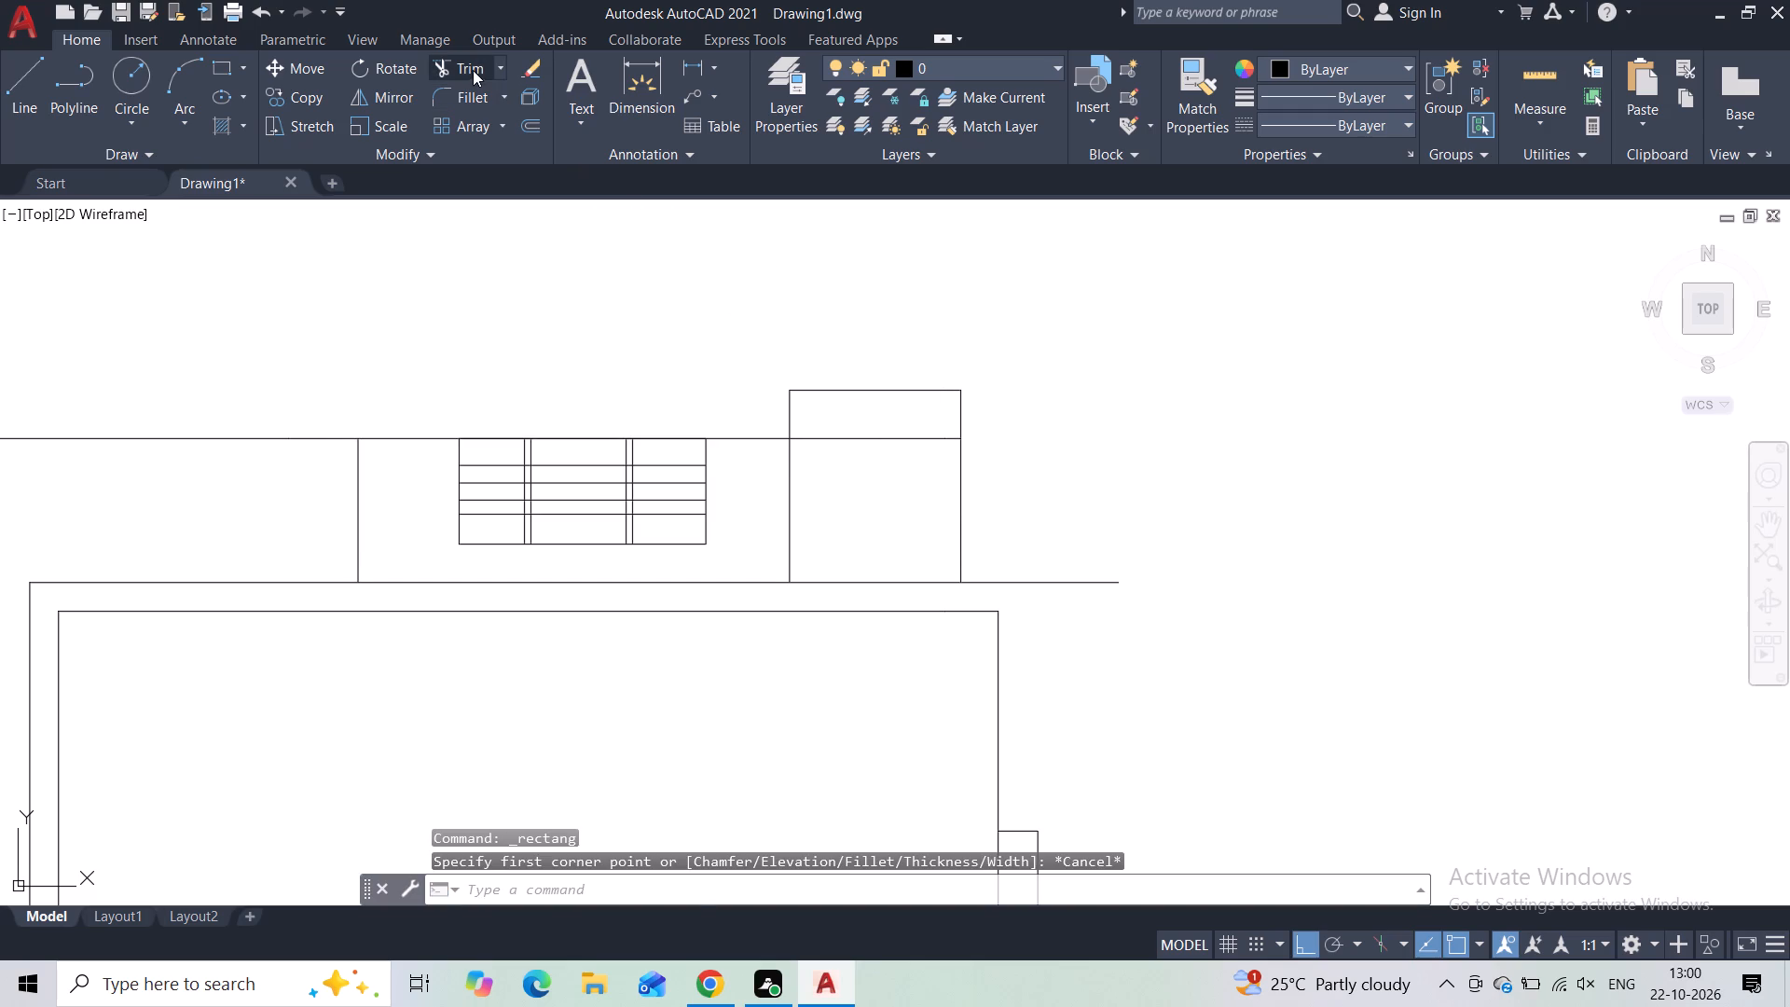
left_click_drag(888, 432, 950, 441)
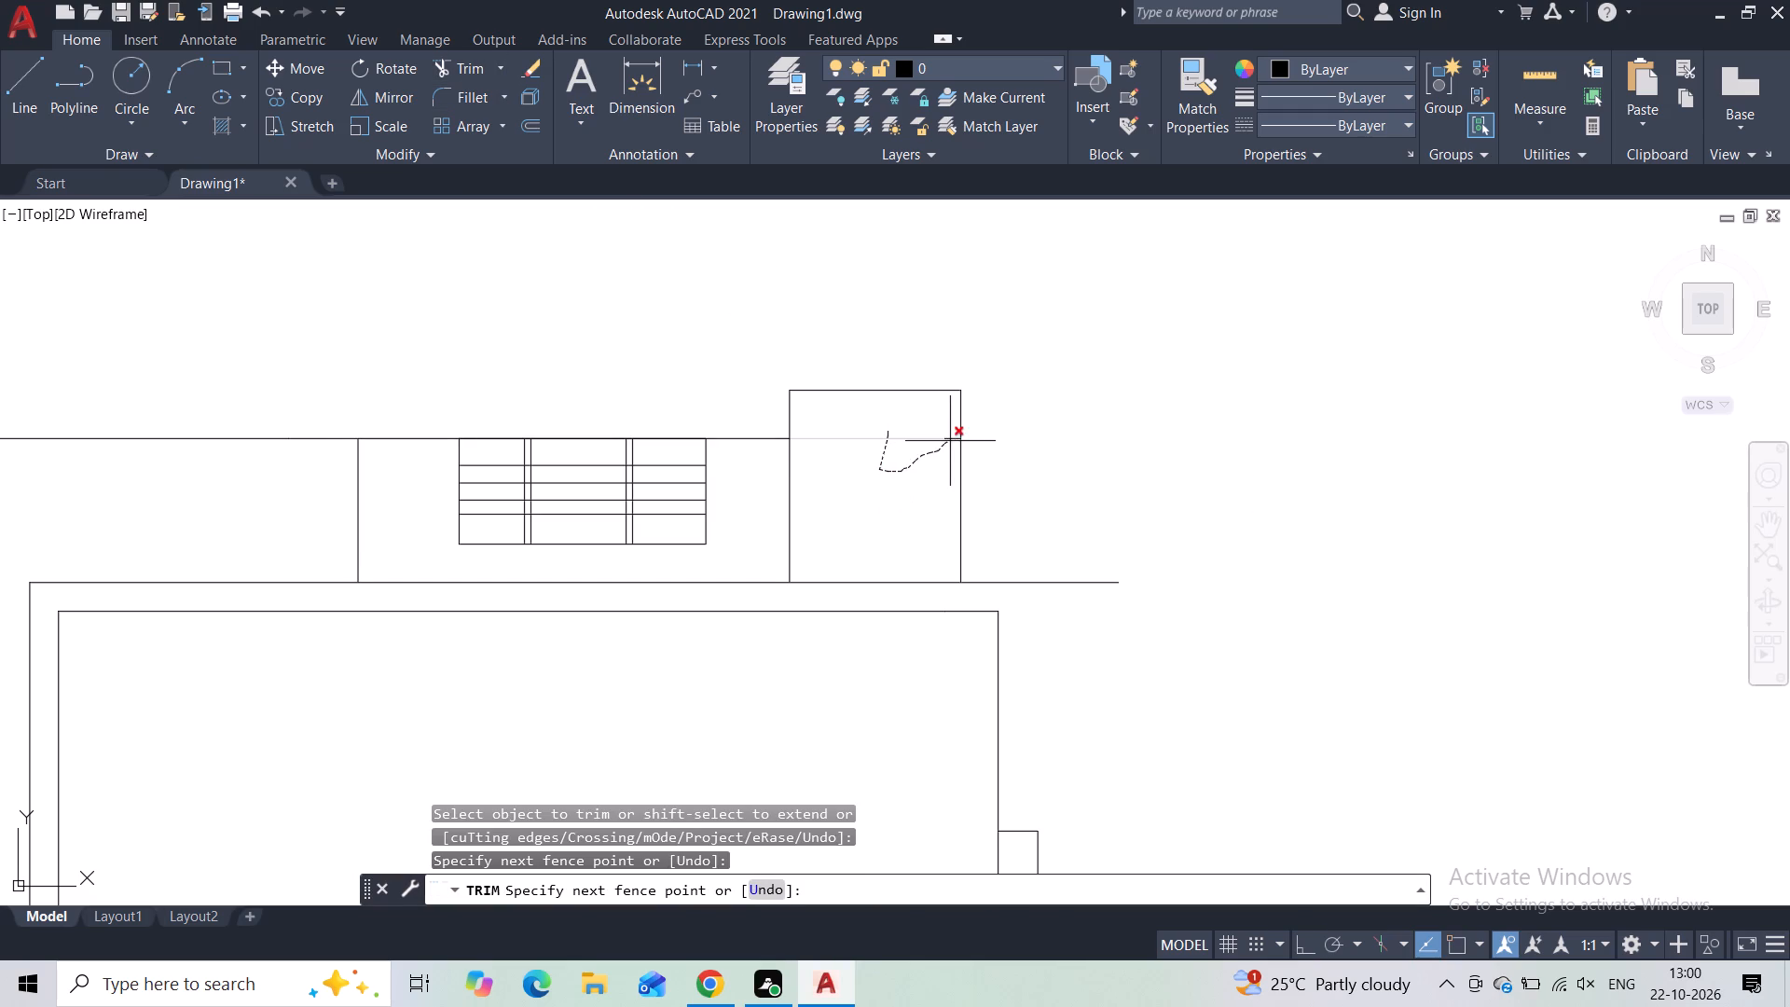
left_click_drag(950, 441, 949, 456)
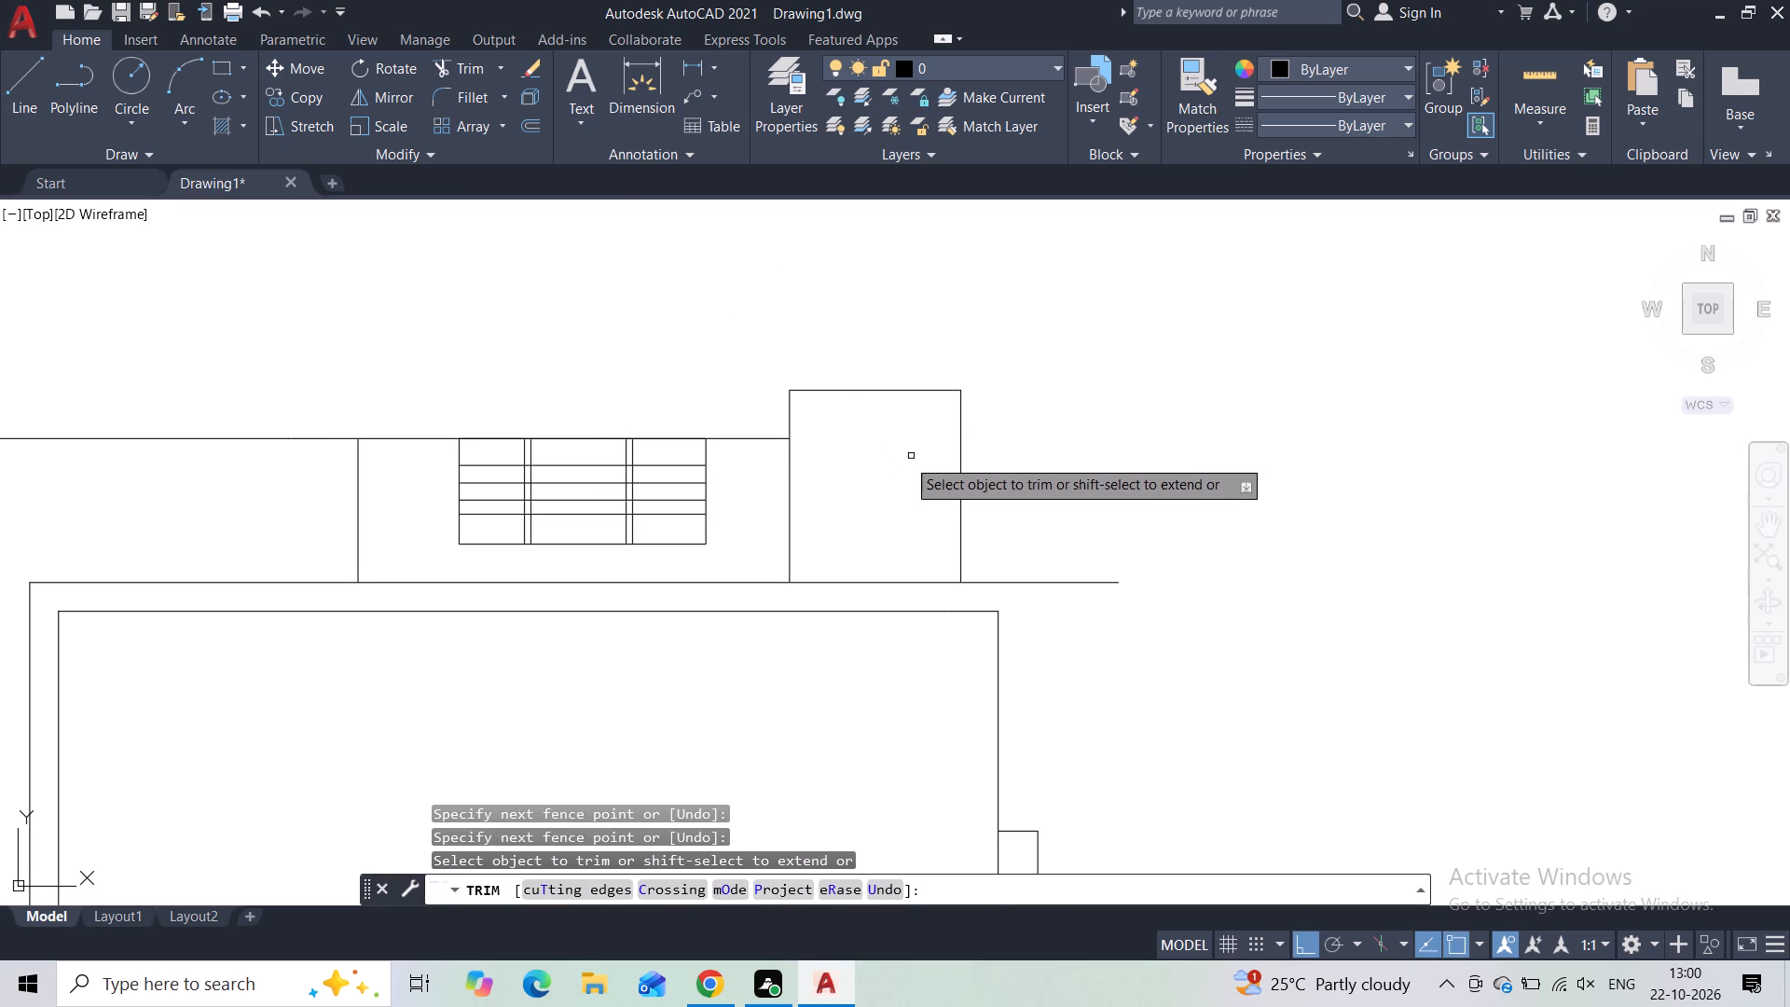
key("Escape")
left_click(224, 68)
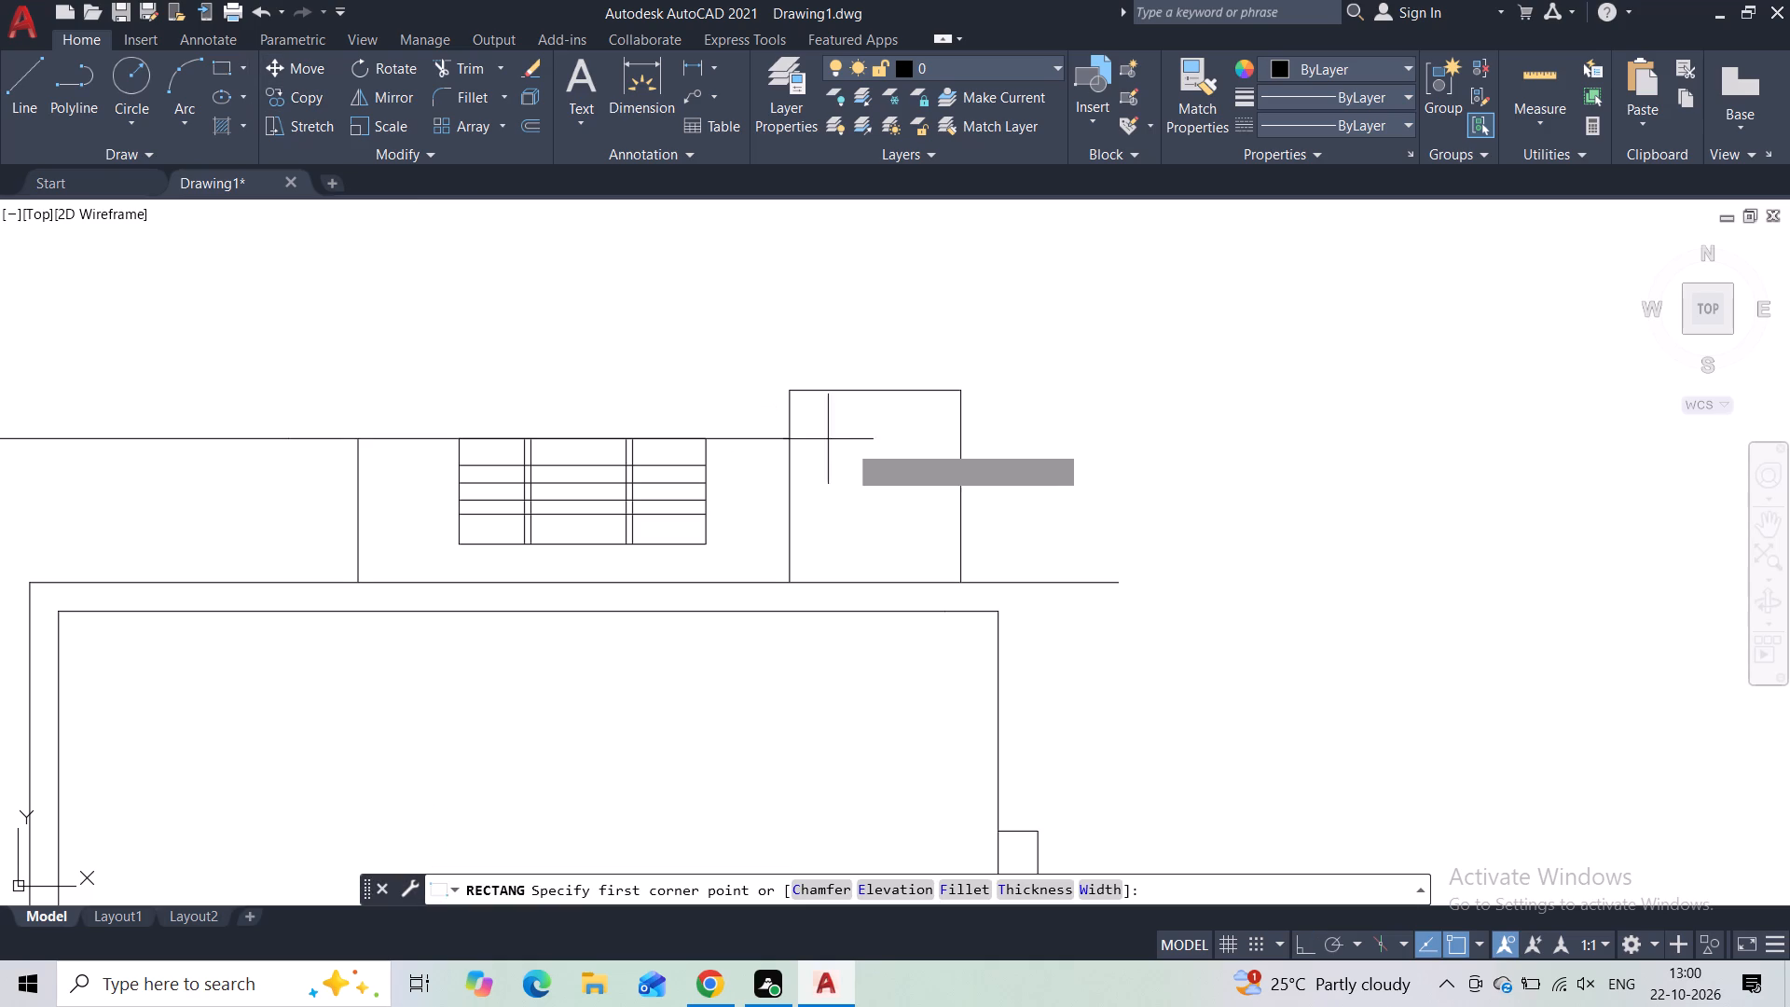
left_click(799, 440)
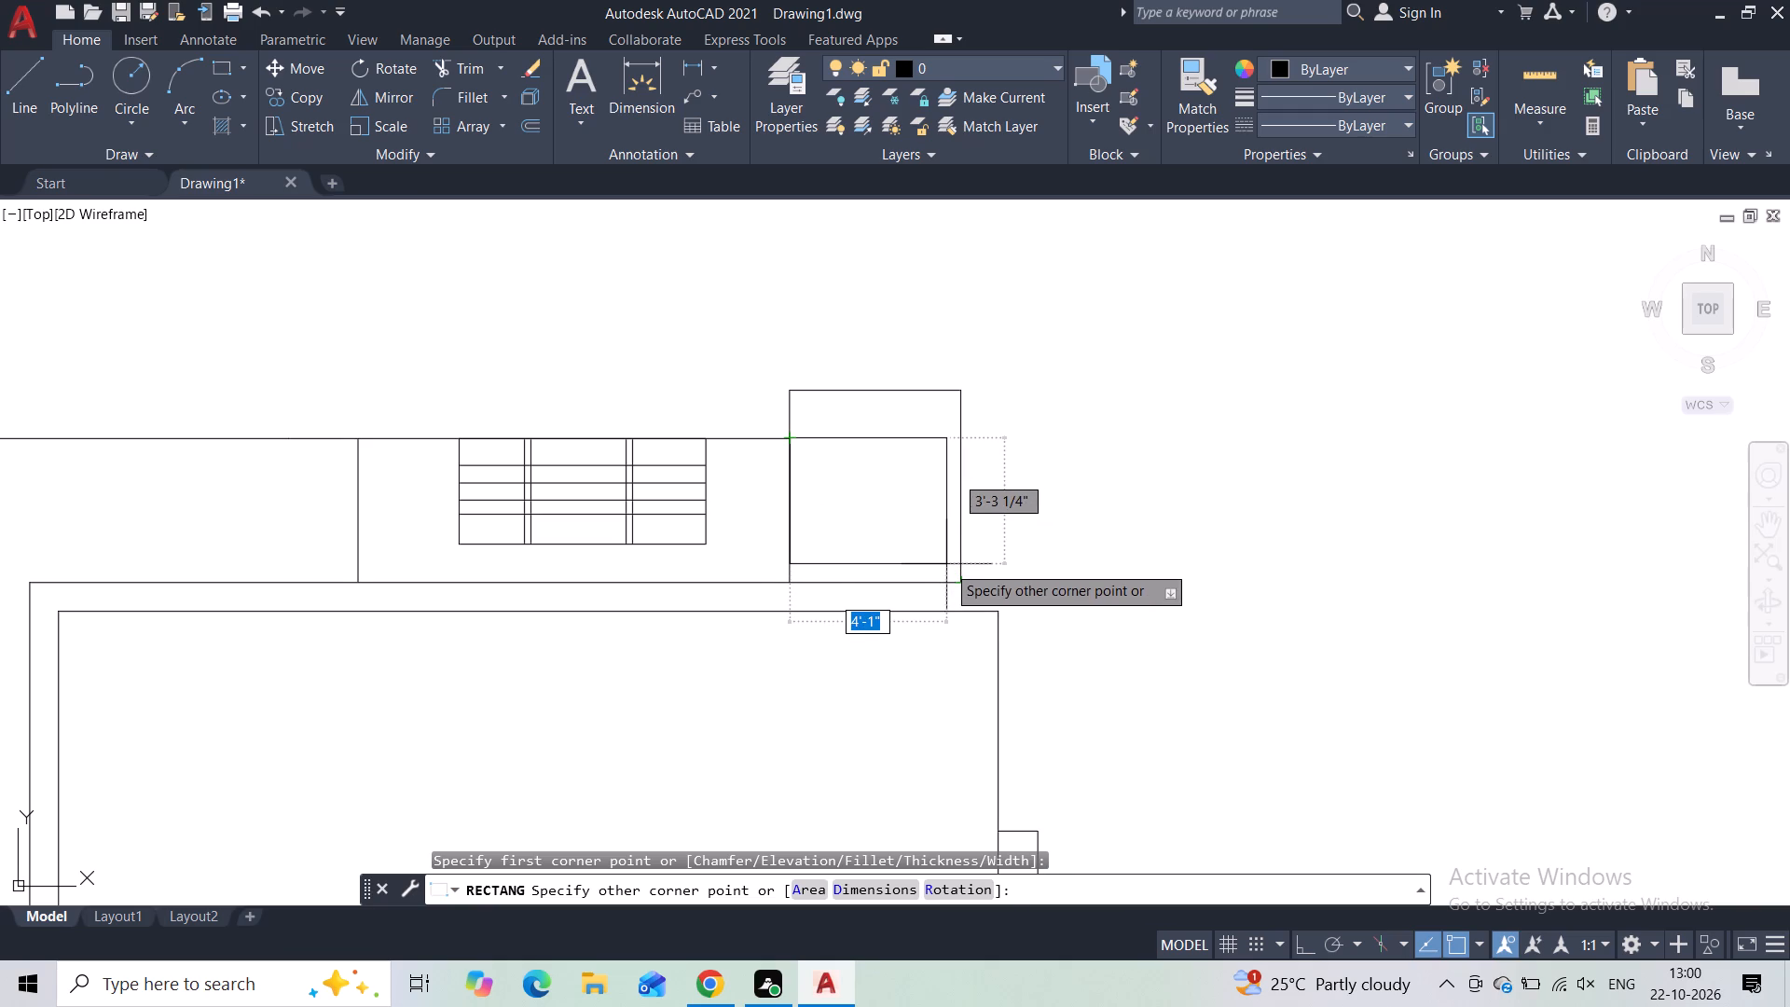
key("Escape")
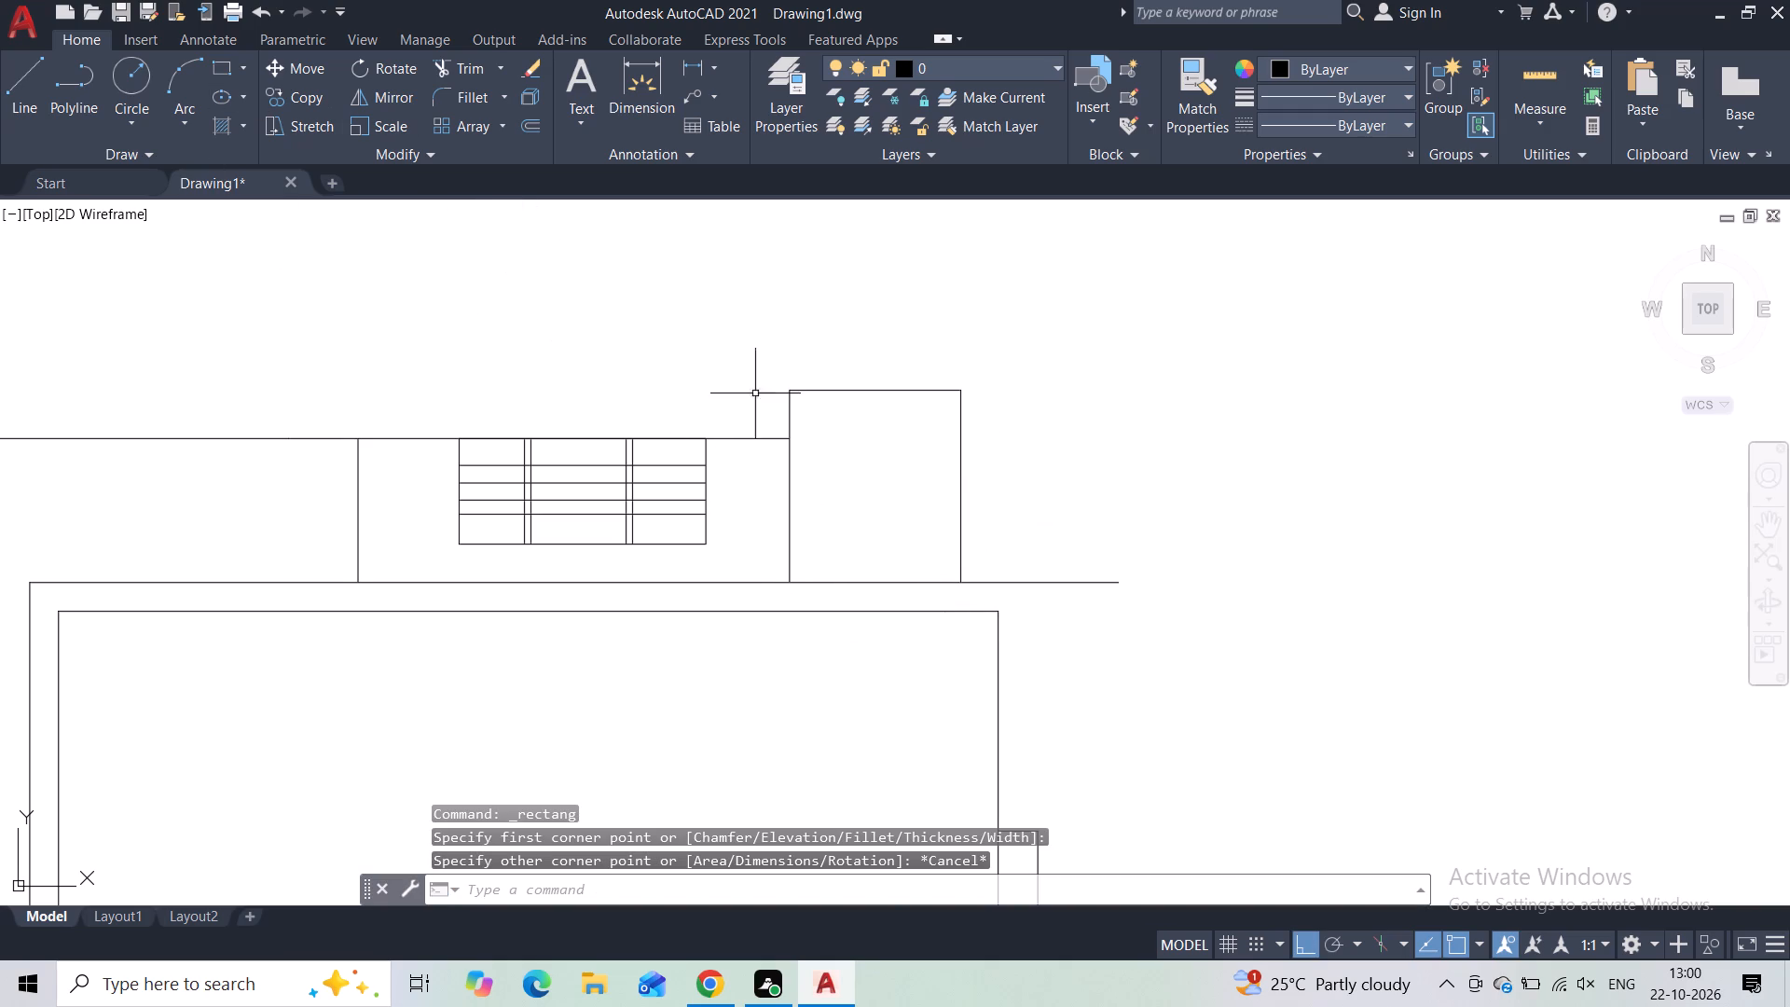
Offset the tall roof box's two verticals and top edge 2" inward.
left_click(1005, 434)
left_click(950, 453)
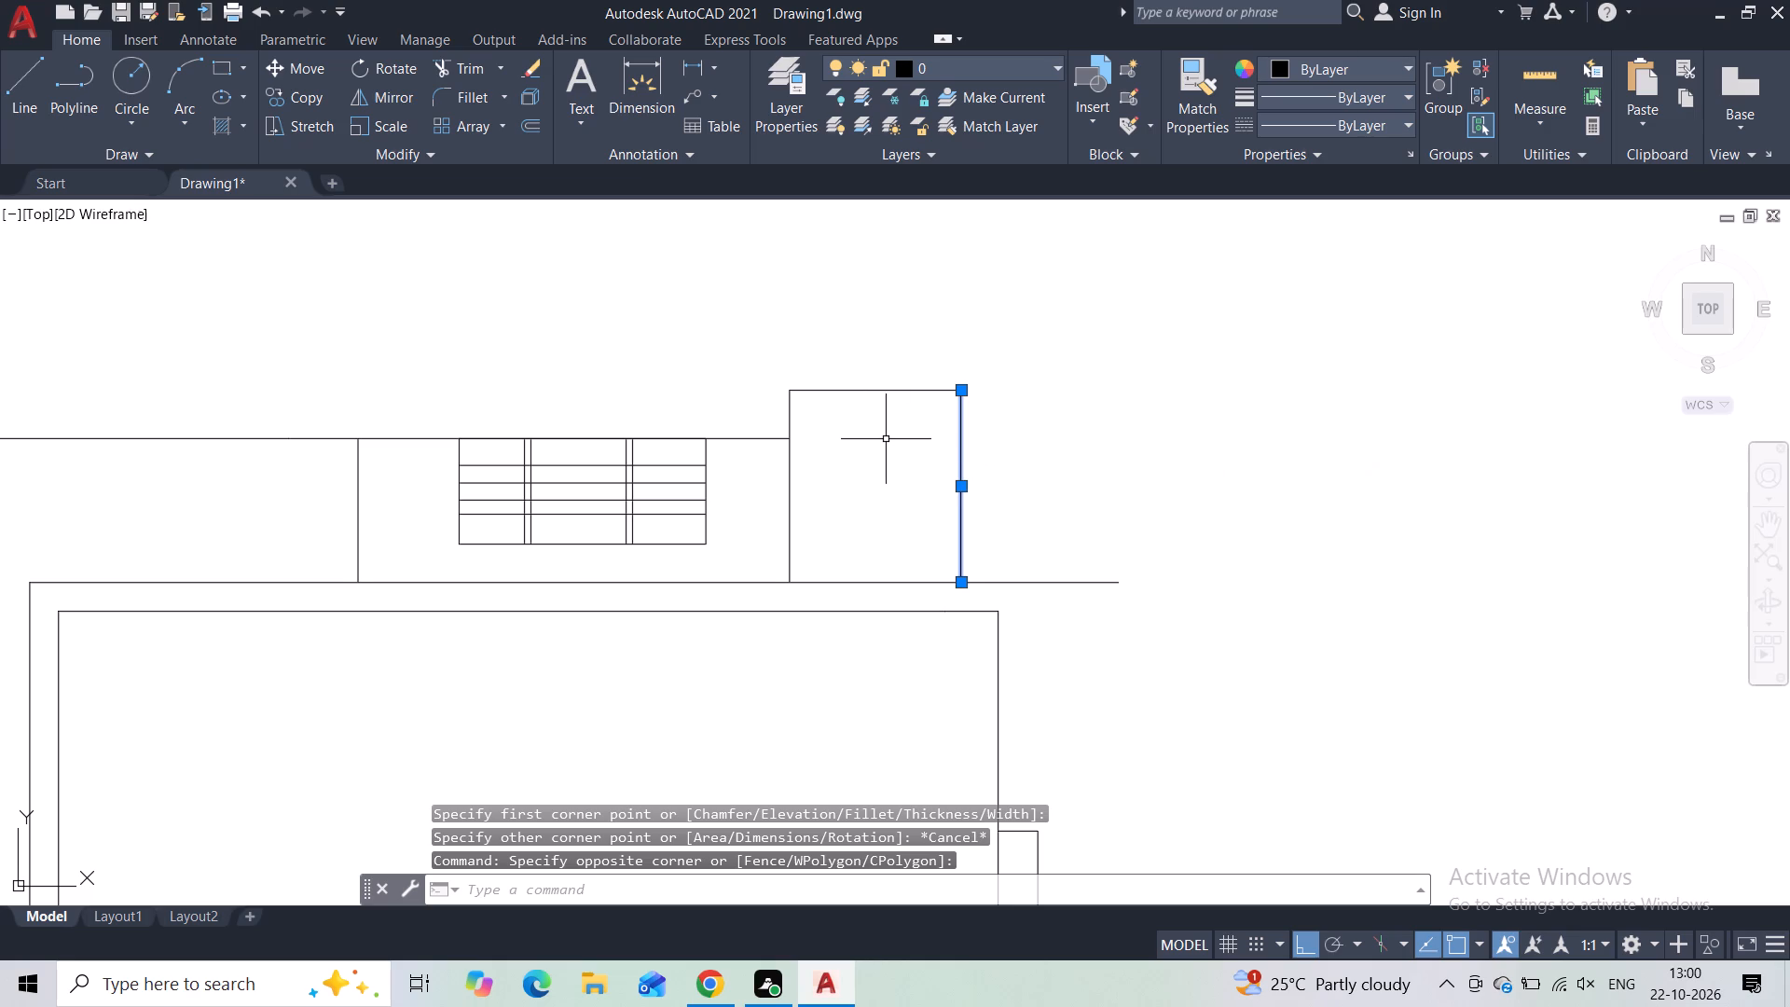
left_click(530, 124)
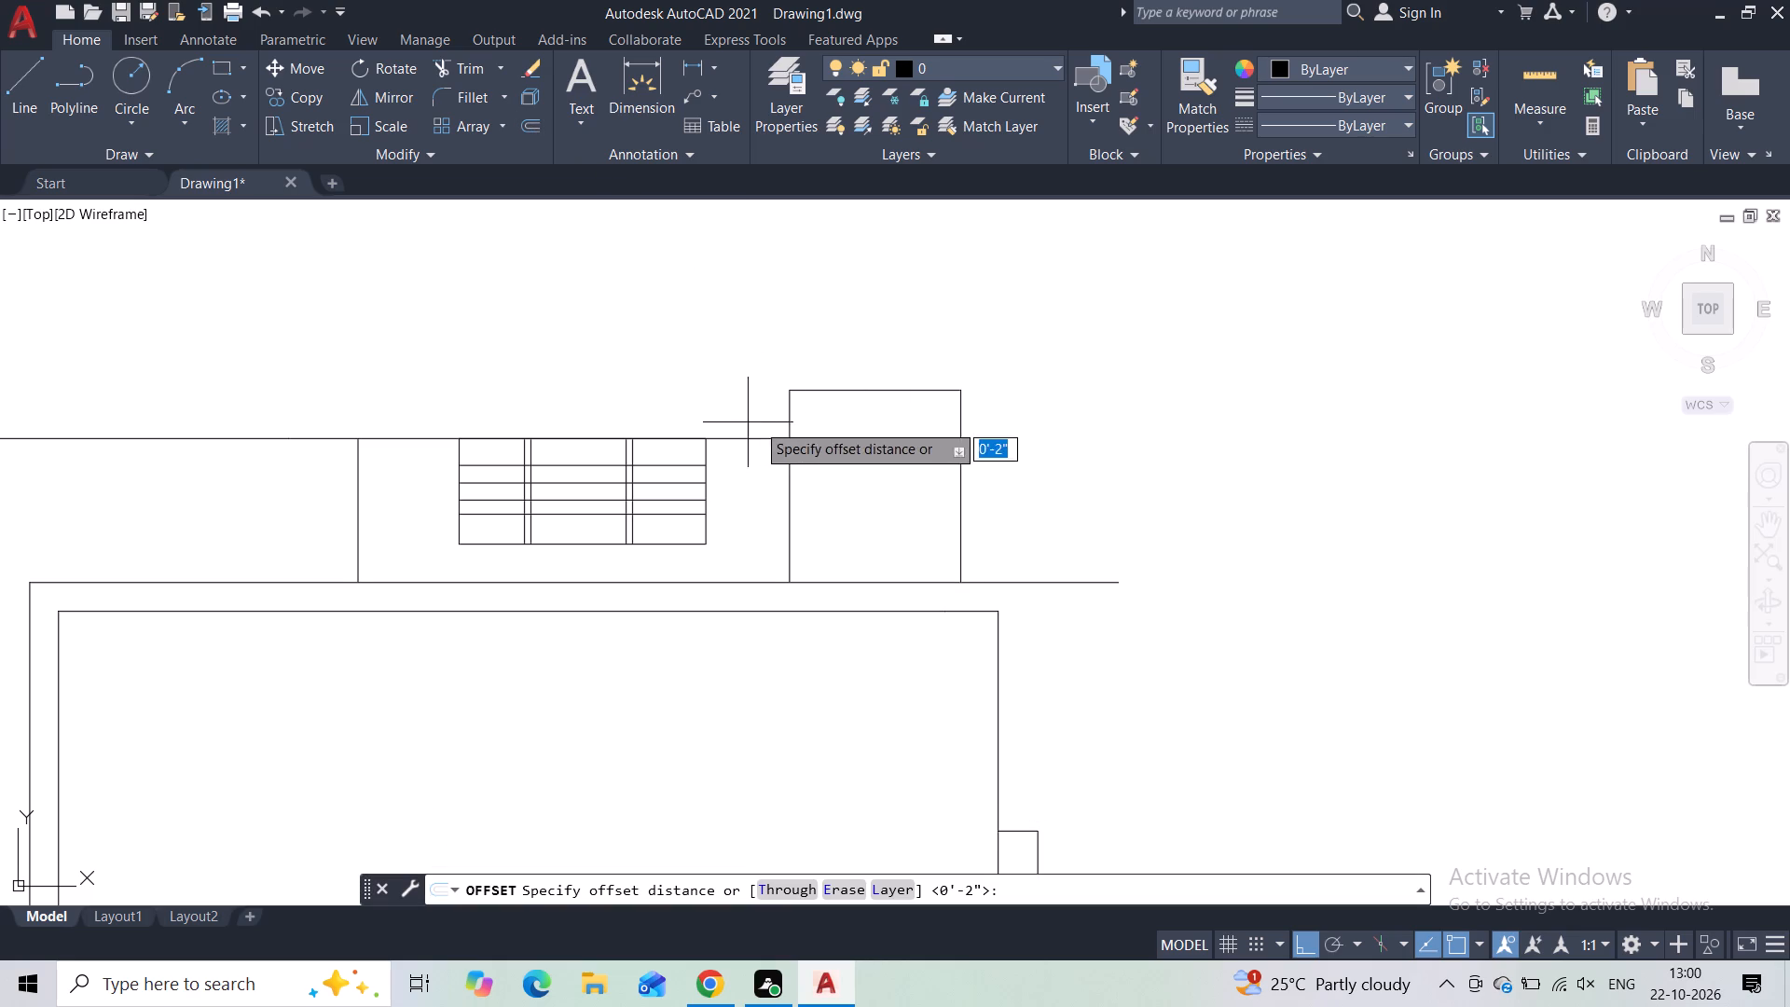
type("2\"")
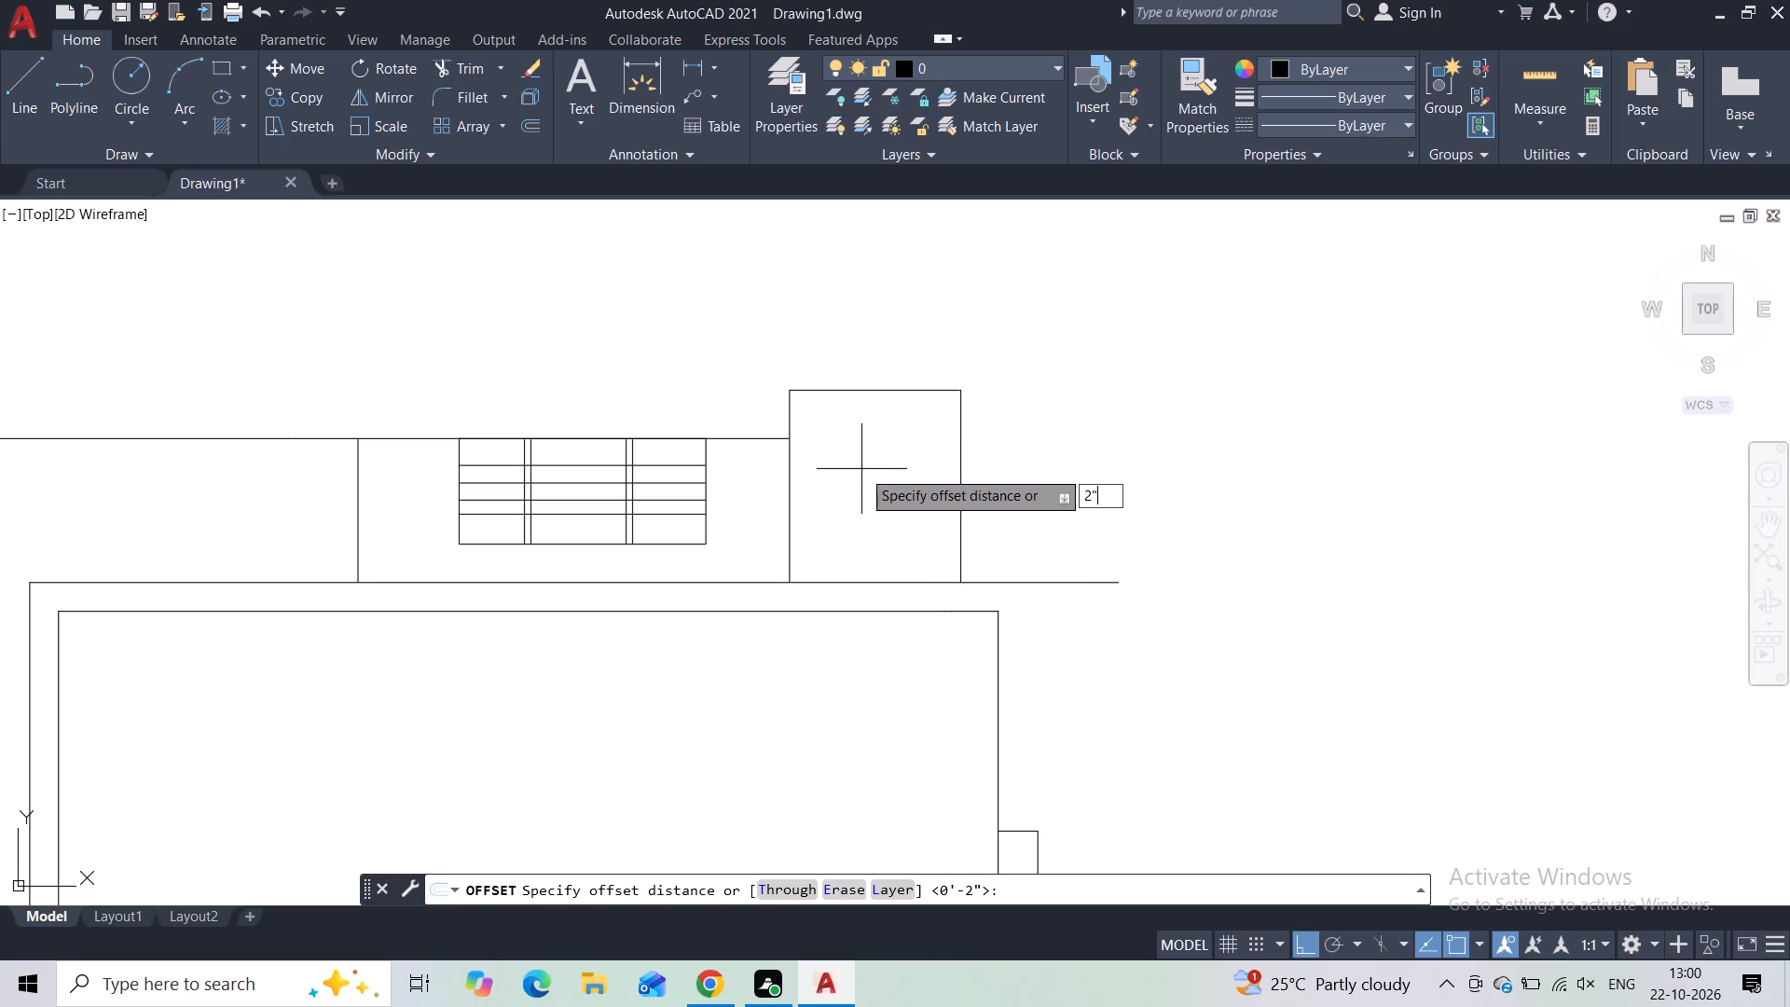
key("Return")
left_click(865, 476)
left_click(892, 389)
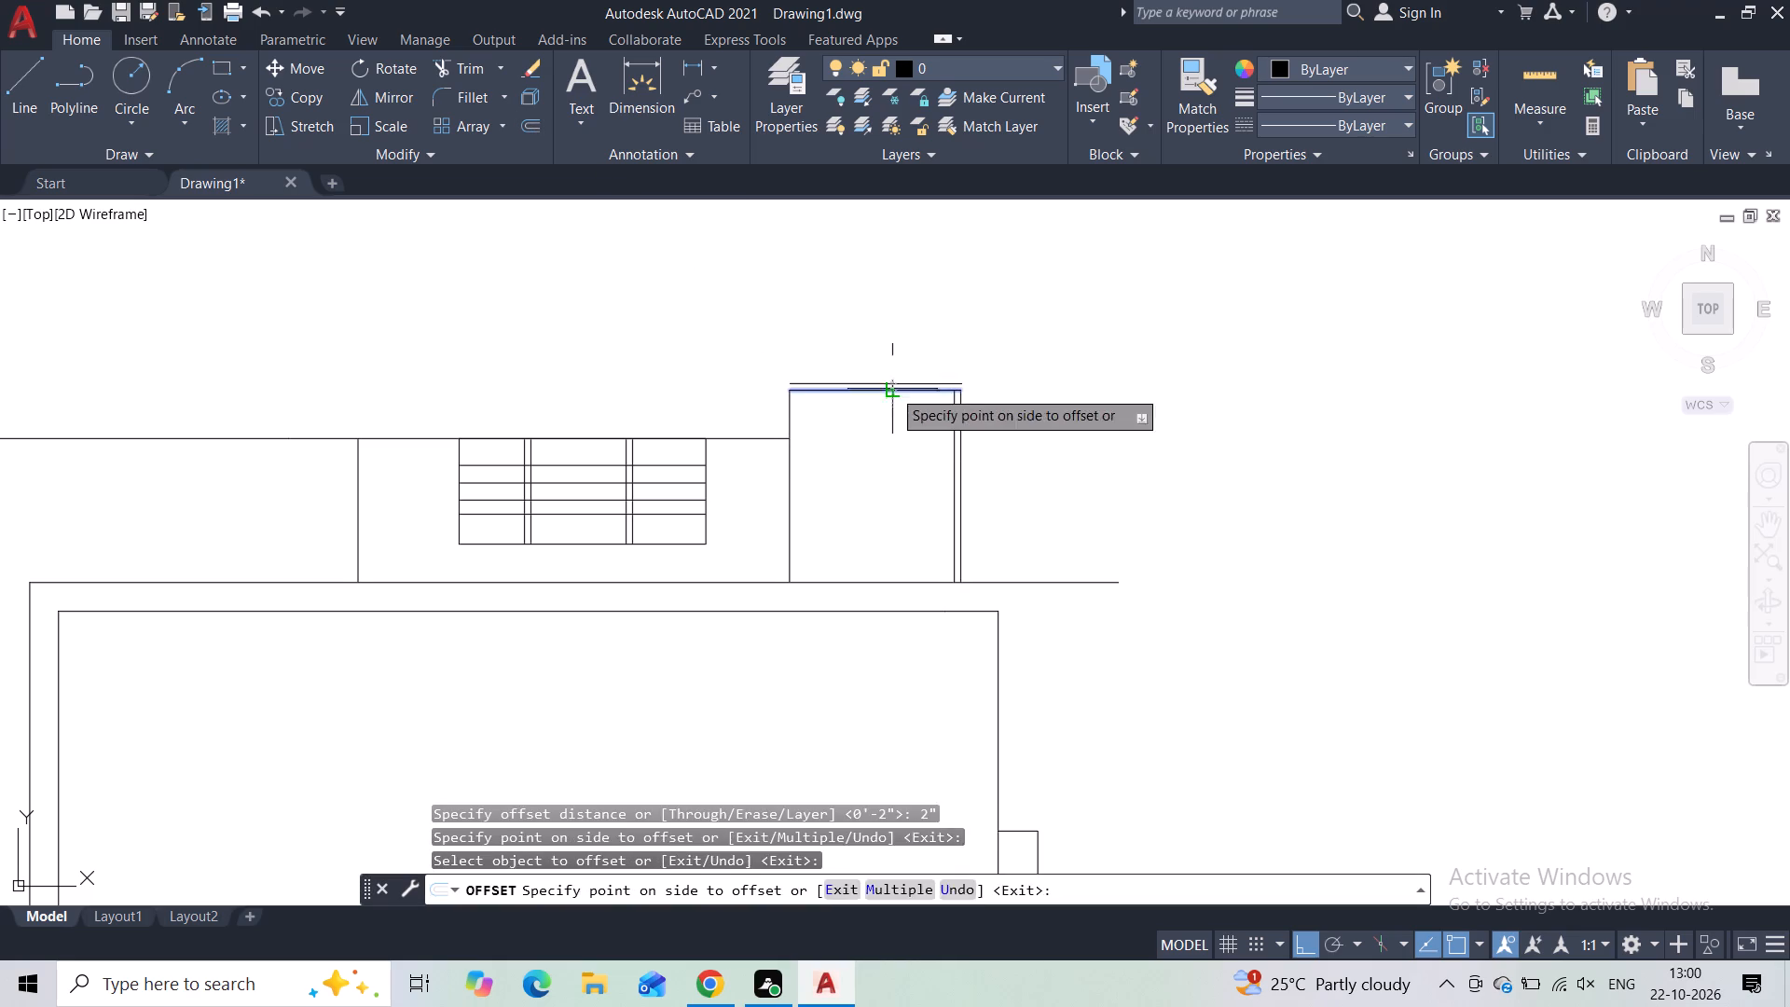
left_click(883, 424)
left_click(787, 459)
left_click(808, 458)
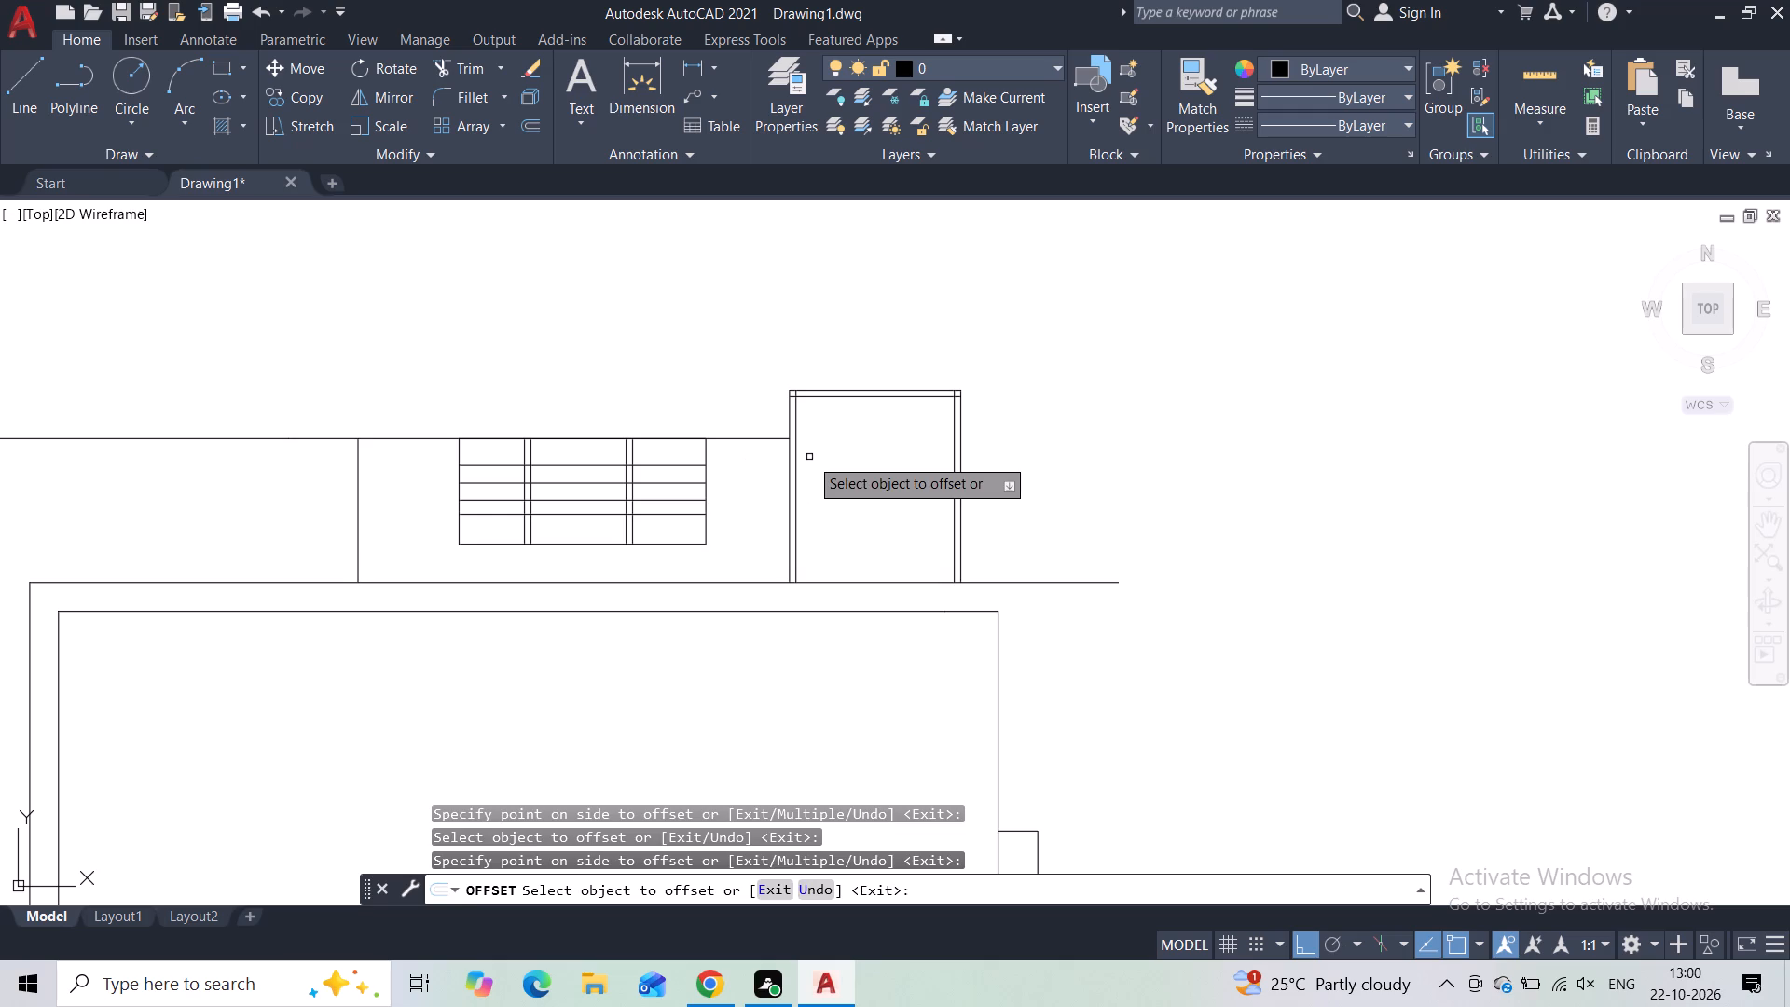
key("Escape")
Trim the overlapping ends of the inner offset lines at both upper corners of the tall roof box.
scroll(812, 442, "up", 2)
scroll(776, 316, "up", 3)
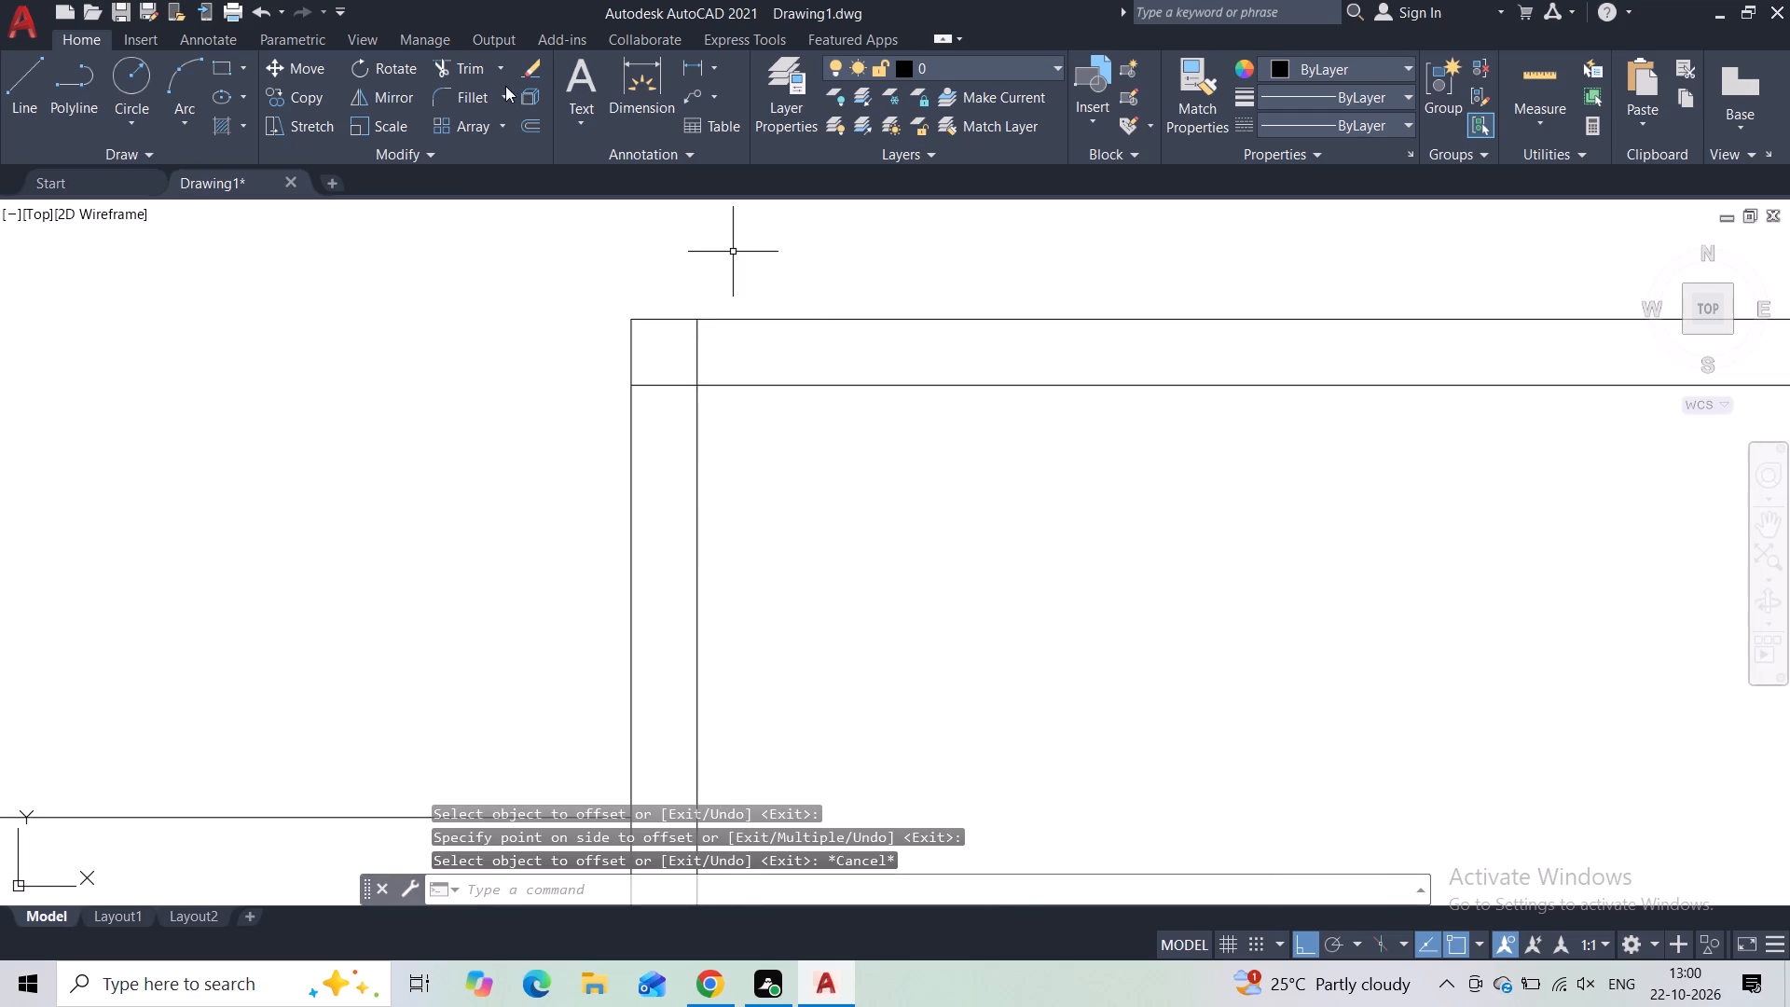
left_click(472, 74)
scroll(731, 362, "up", 3)
left_click_drag(703, 315, 497, 535)
scroll(811, 531, "down", 4)
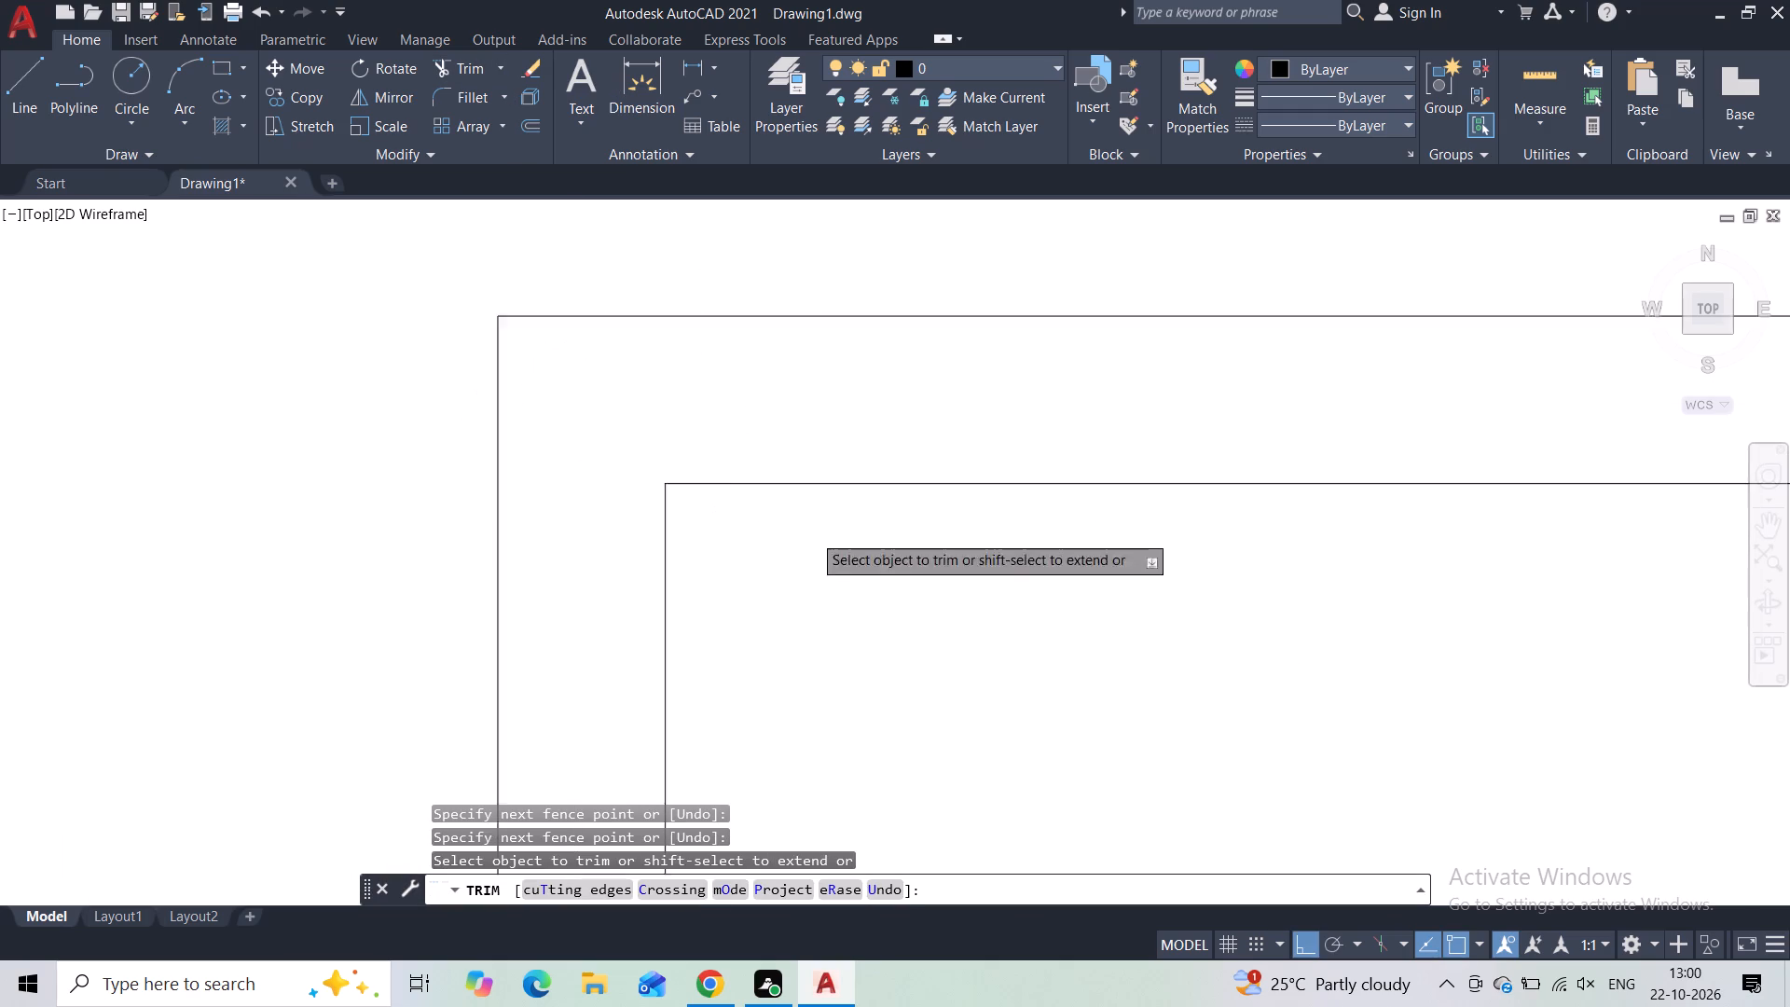
middle_click_drag(1058, 577, 333, 479)
scroll(1103, 409, "up", 4)
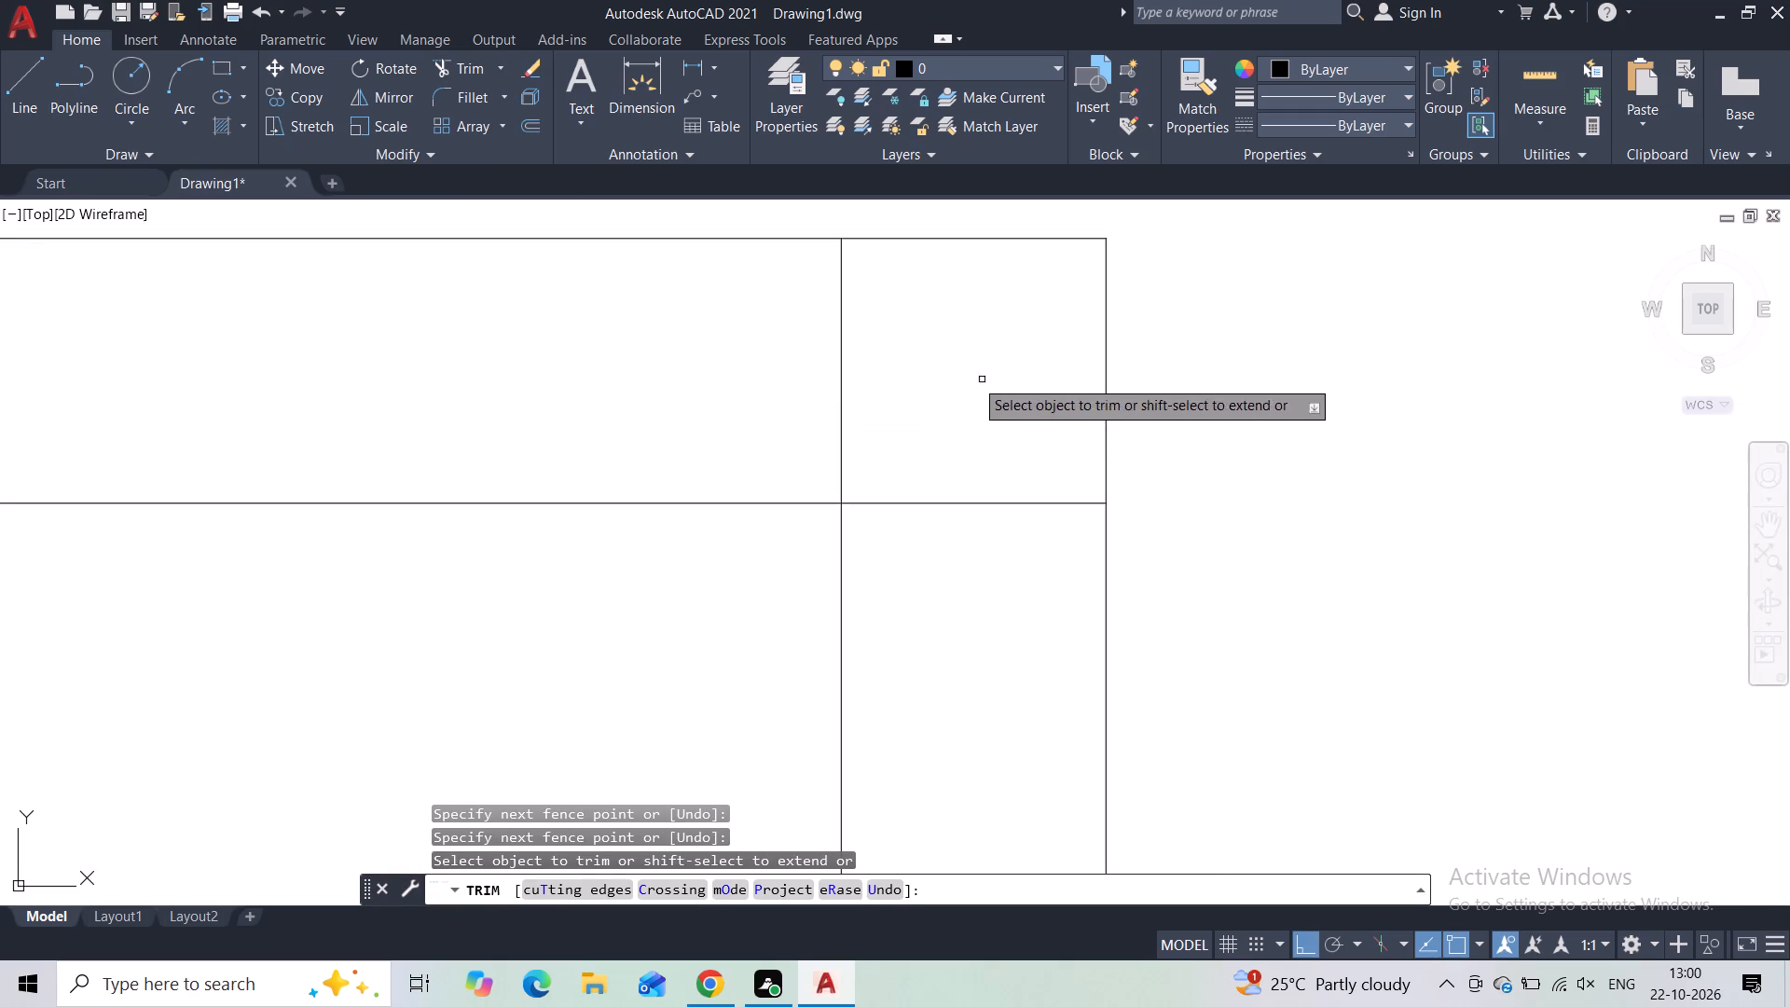
left_click_drag(773, 348, 1019, 721)
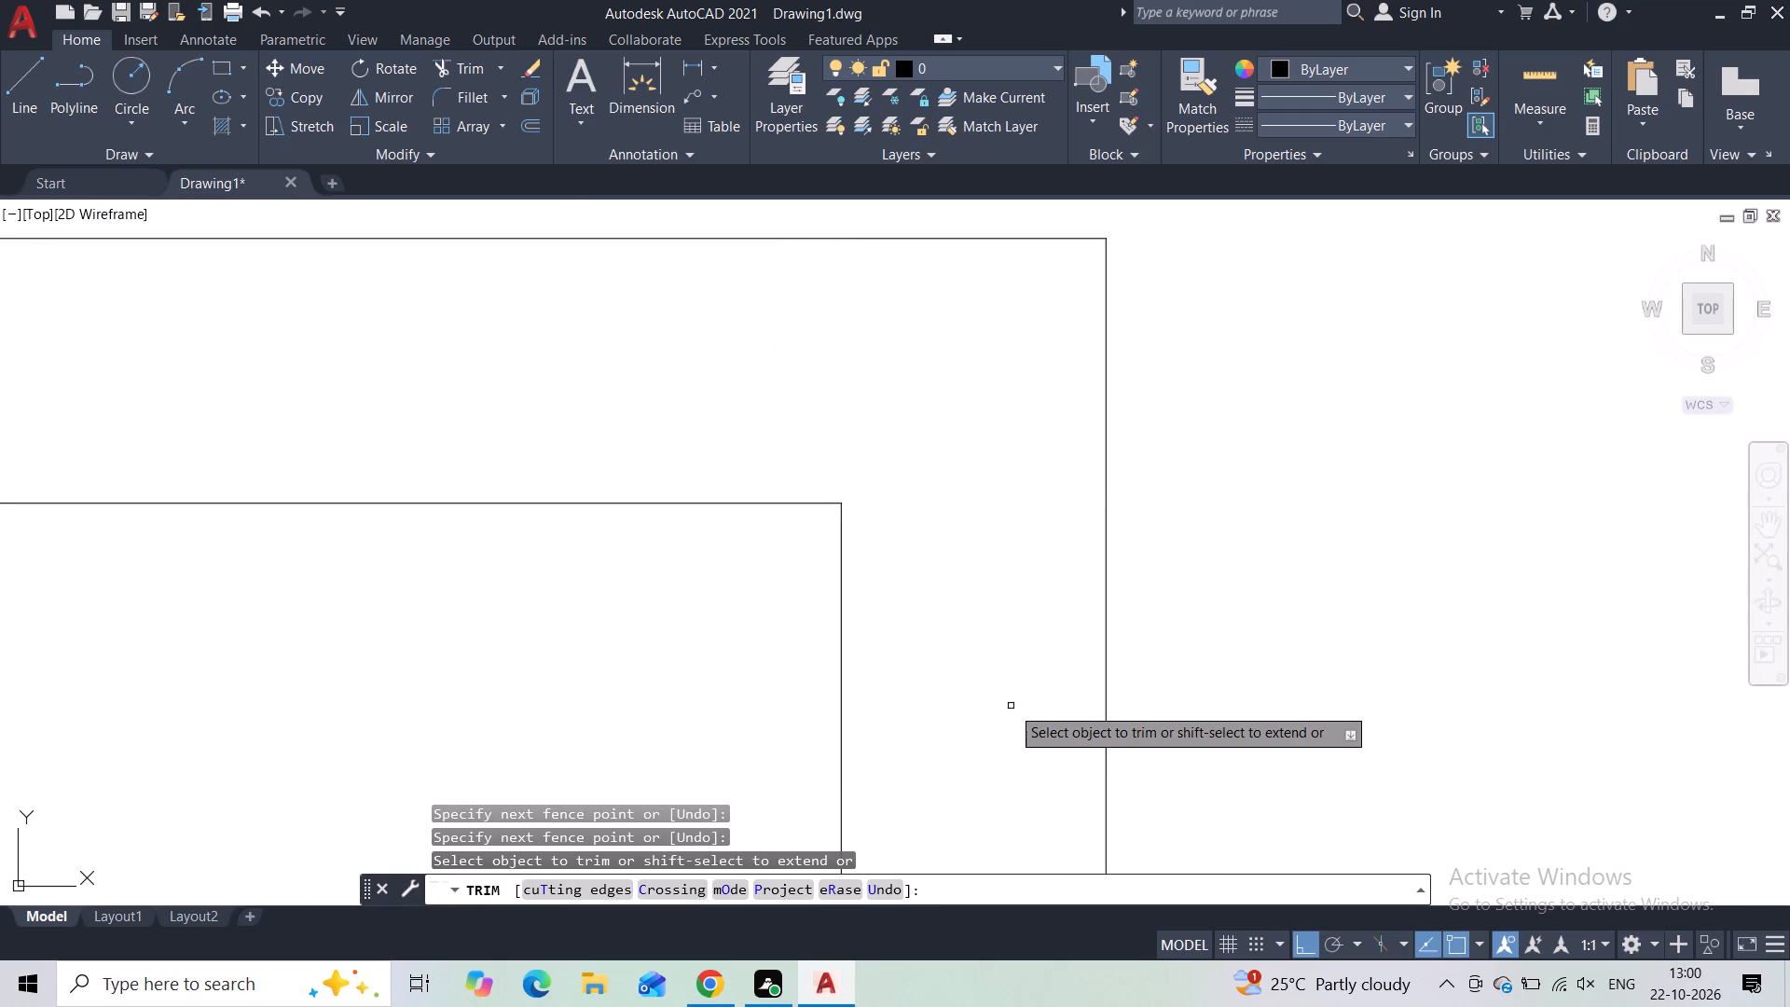
key("Escape")
Draw a rectangle inside the tall box's inner frame, from the roof top line's level down to the opposite corner on the overhang line.
scroll(1142, 752, "down", 3)
middle_click_drag(1007, 719, 1037, 571)
scroll(1027, 531, "down", 1)
middle_click_drag(978, 605, 1012, 520)
scroll(1012, 520, "down", 3)
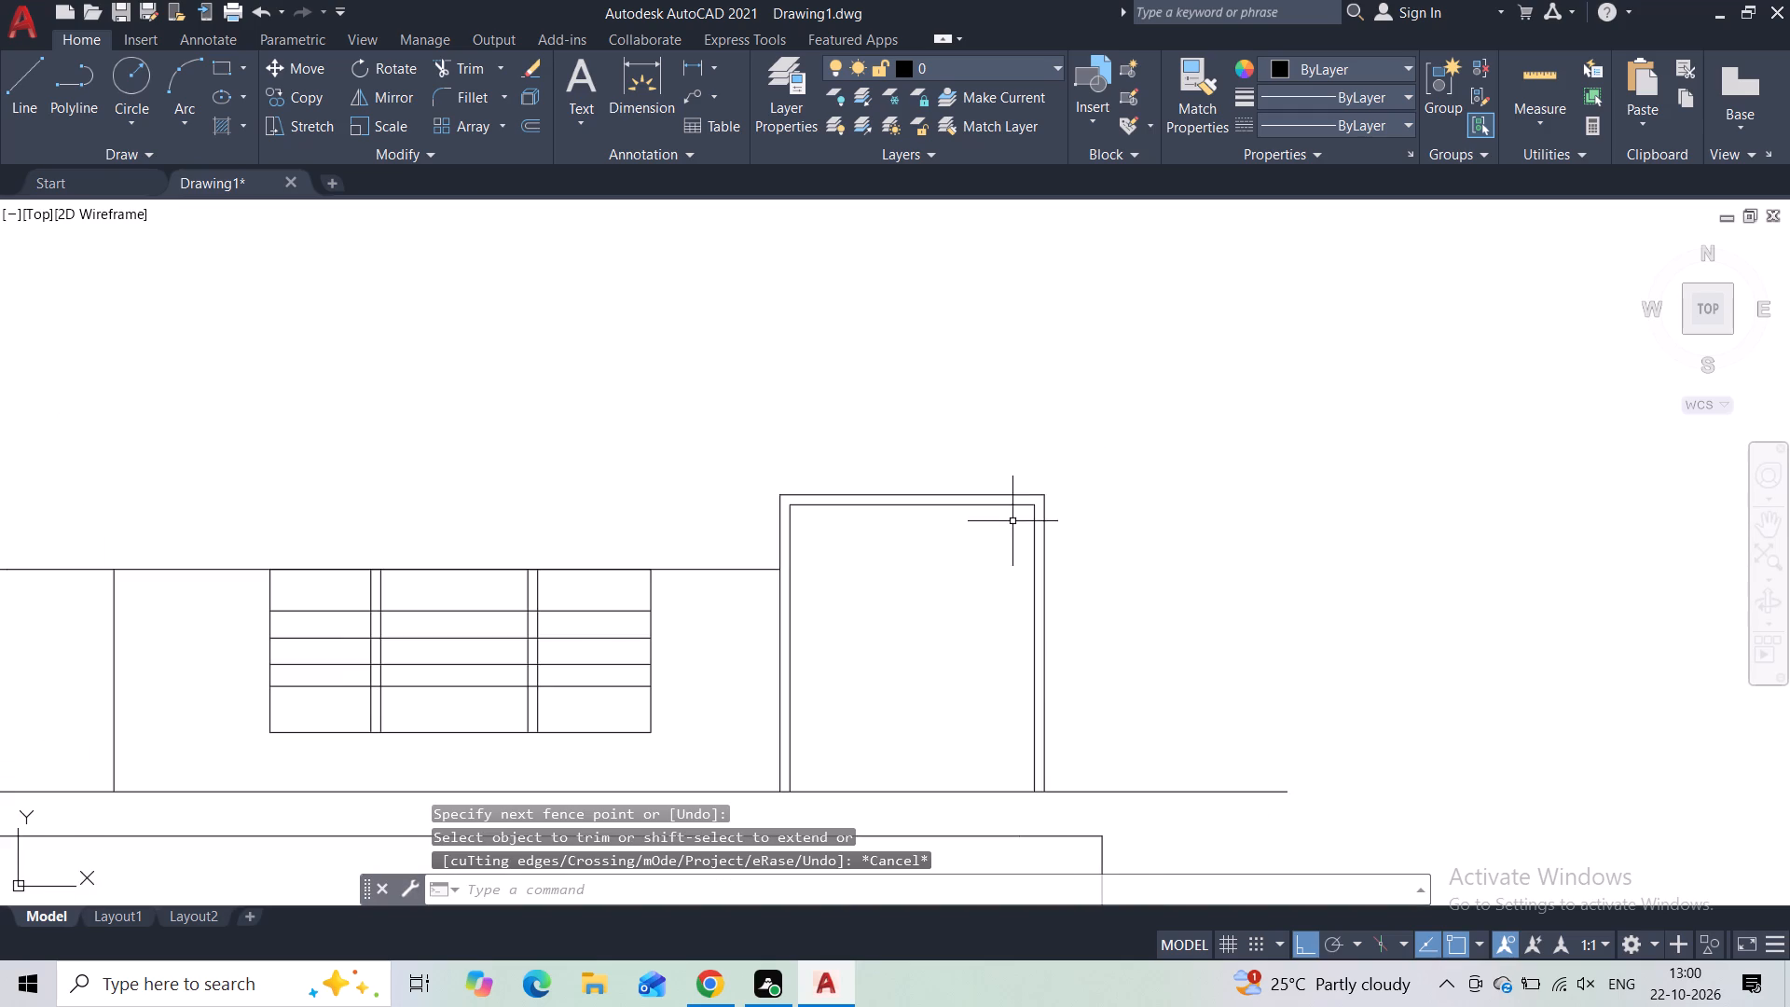
middle_click_drag(969, 600, 970, 538)
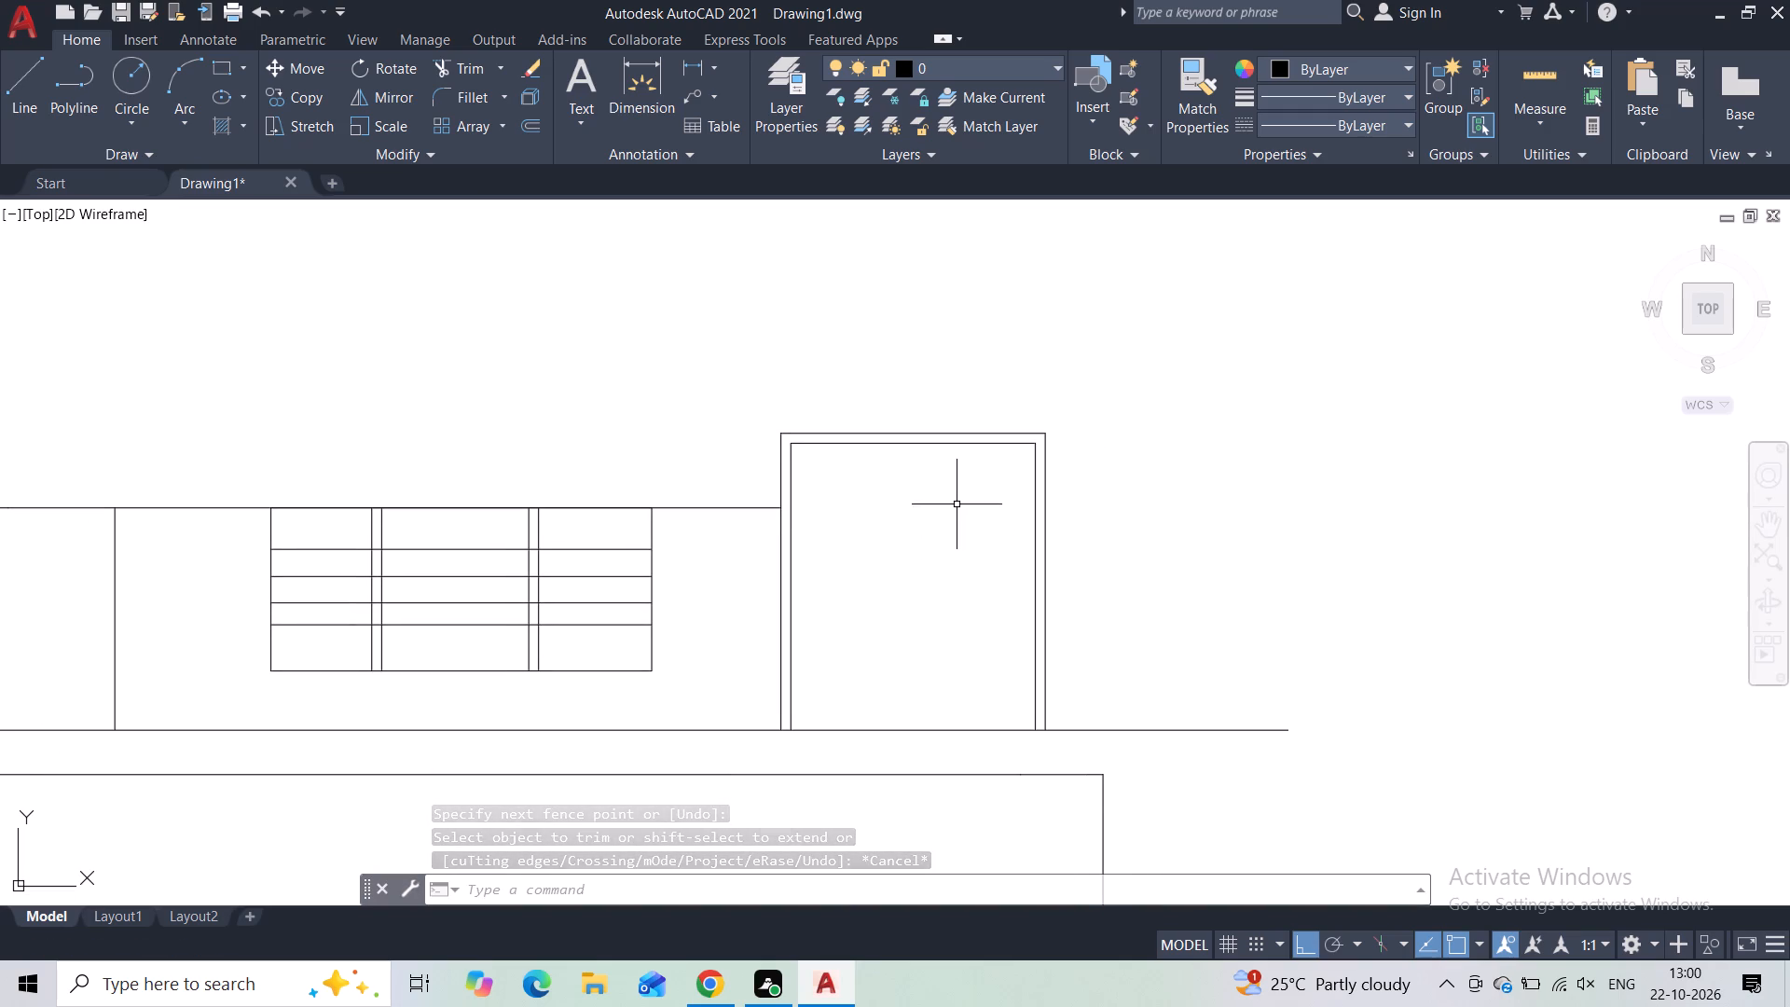
left_click(231, 70)
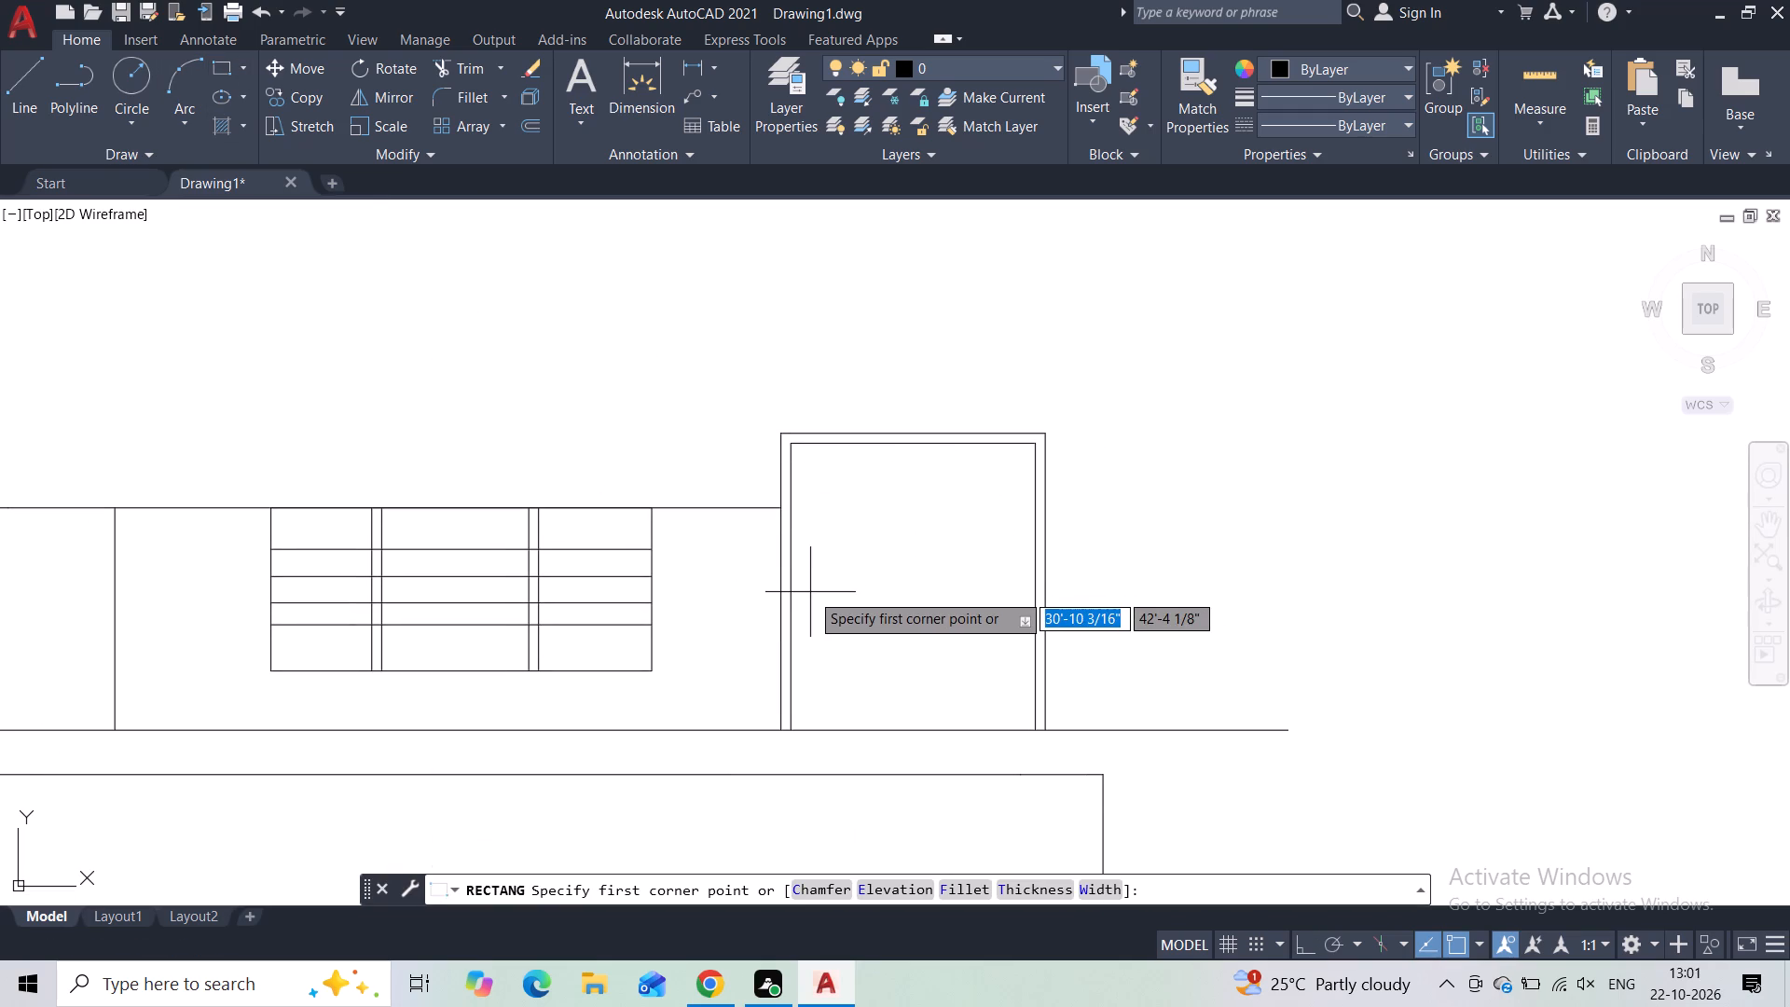
scroll(808, 550, "up", 1)
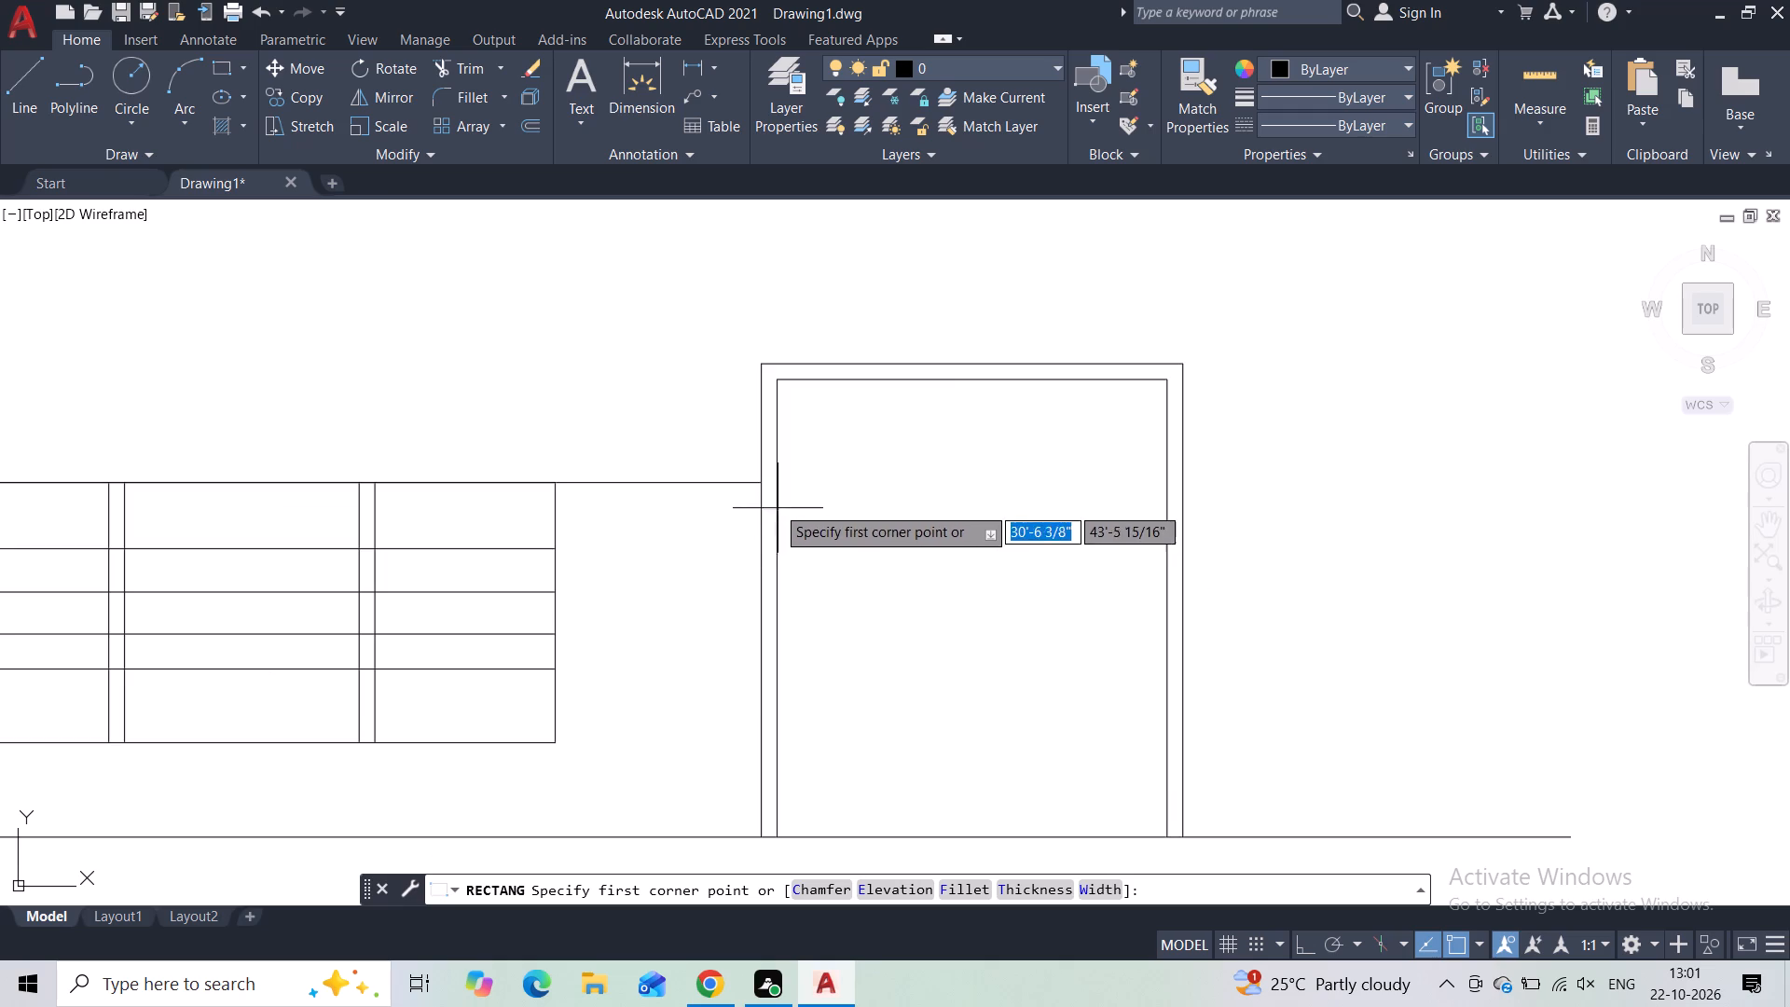
left_click(779, 486)
middle_click_drag(938, 594, 931, 572)
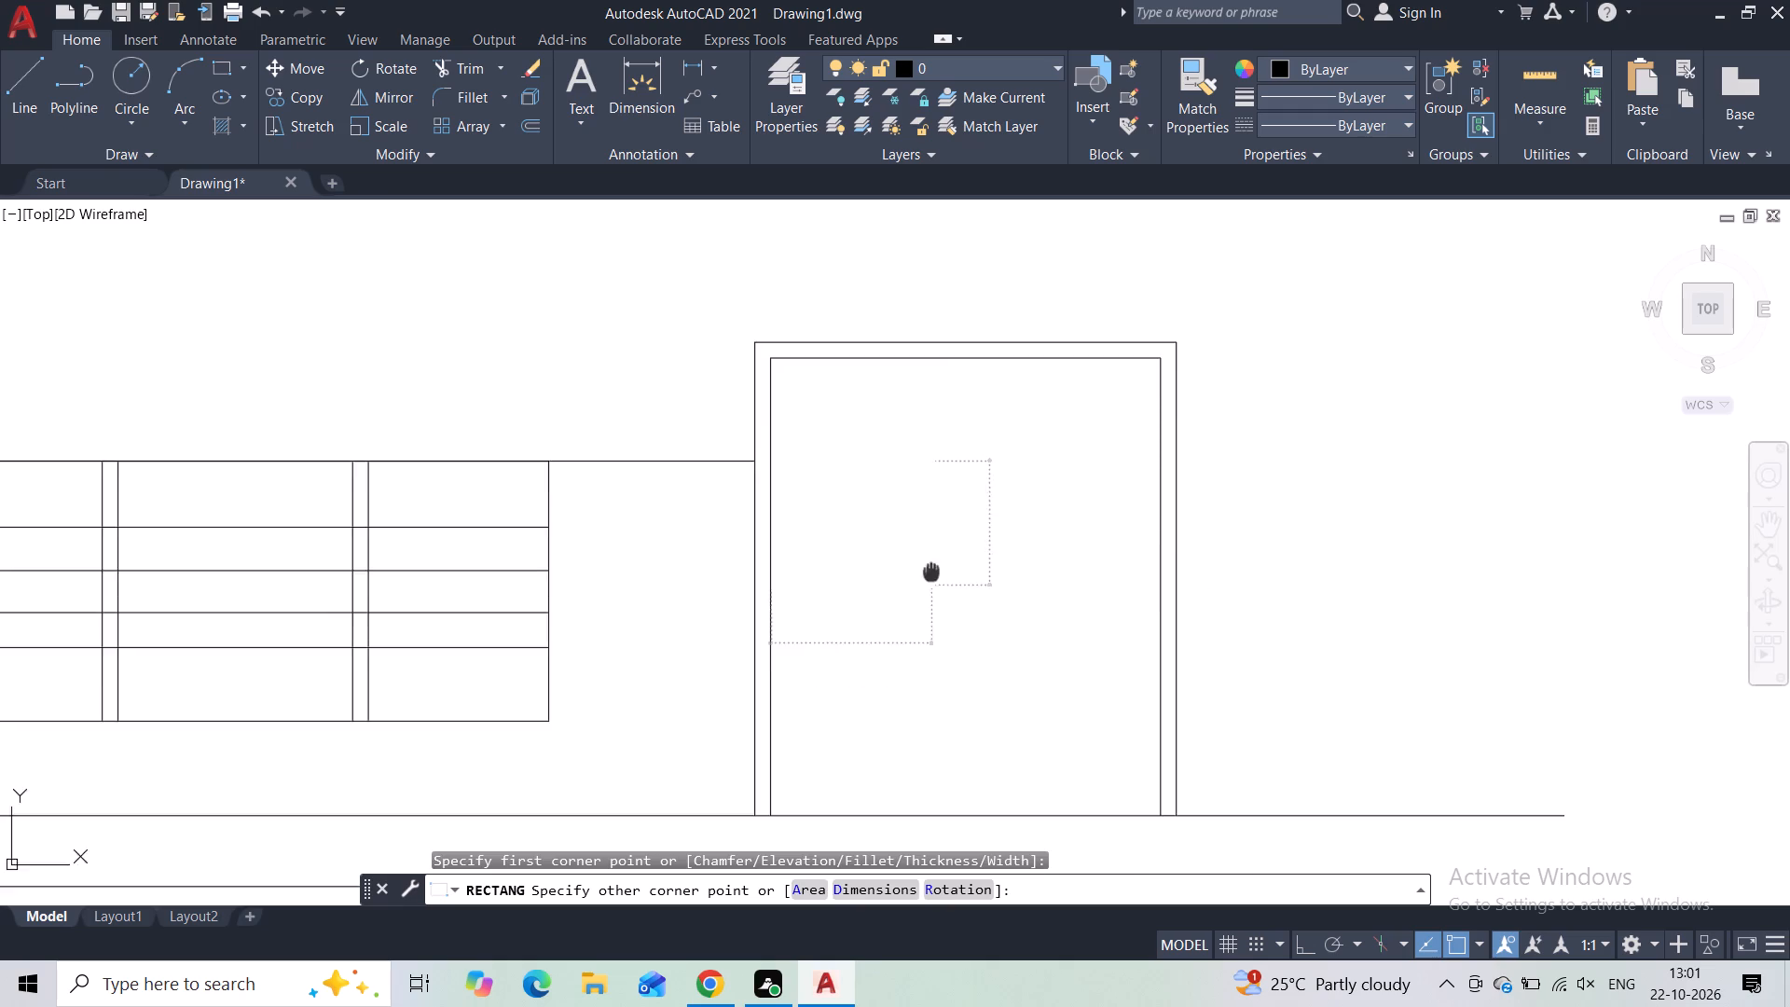
middle_click_drag(931, 572, 831, 420)
left_click(1062, 659)
key("Escape")
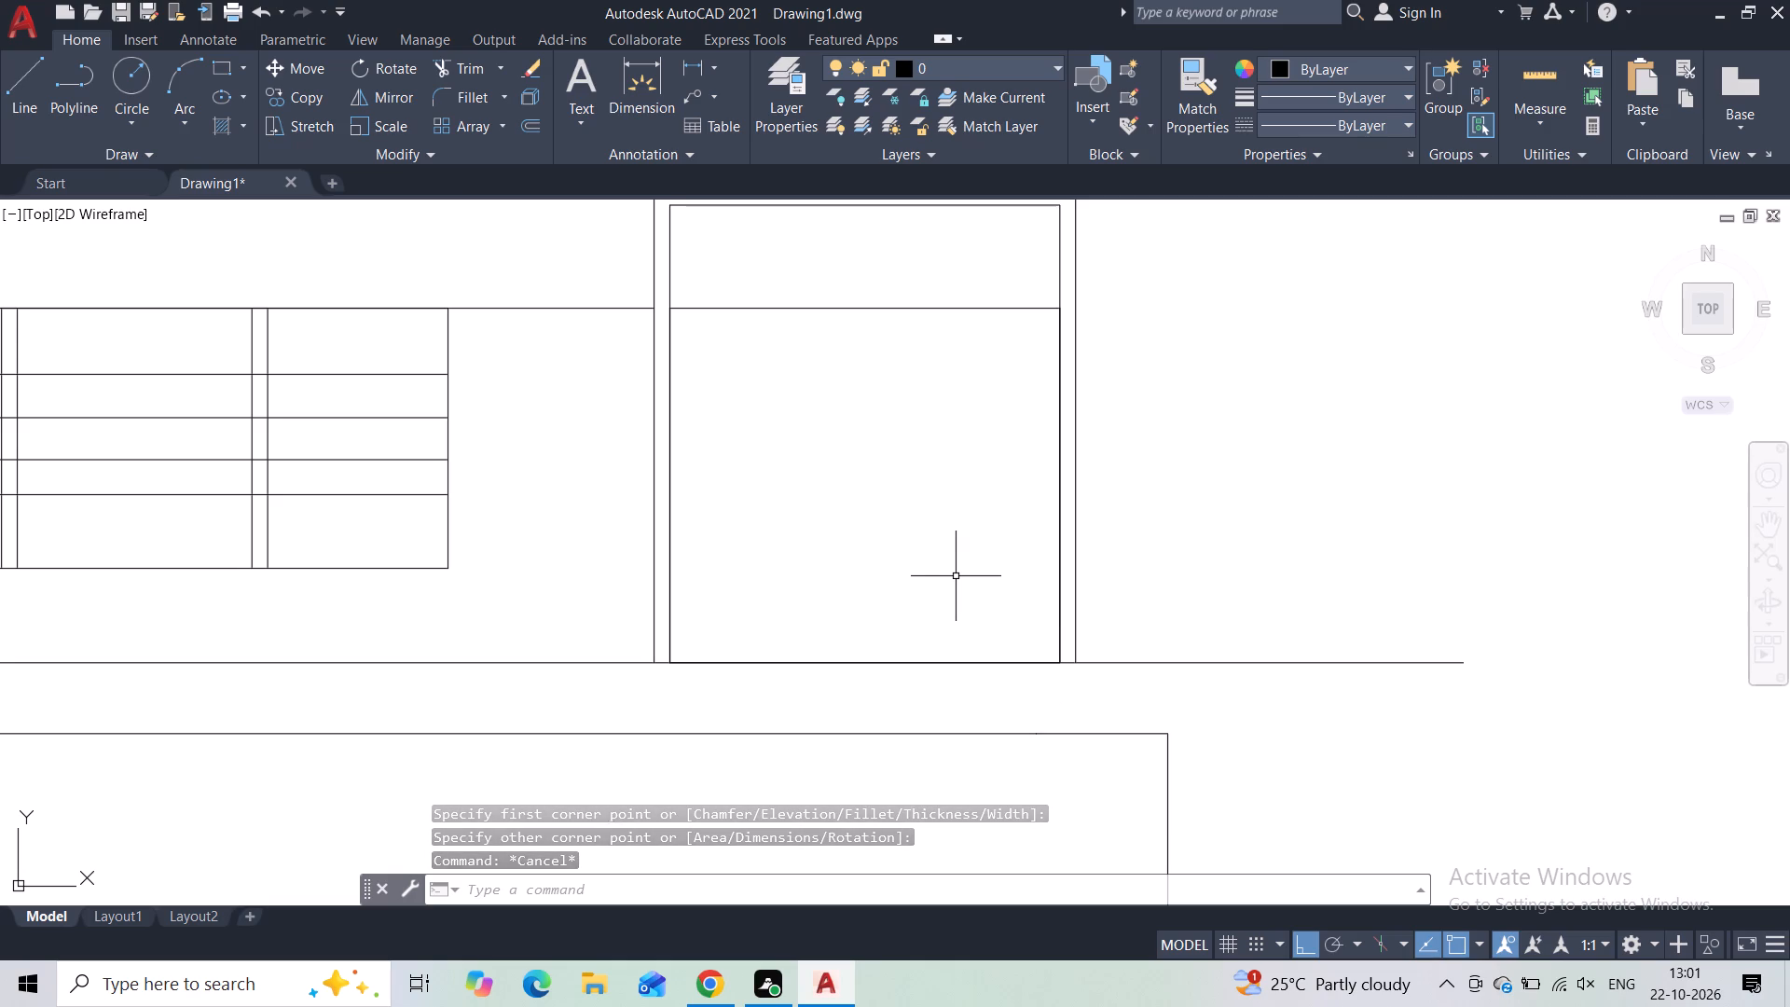
Draw a door rectangle about 4'-5" wide and 6' high inside the upper room, standing on its floor line.
scroll(954, 576, "down", 4)
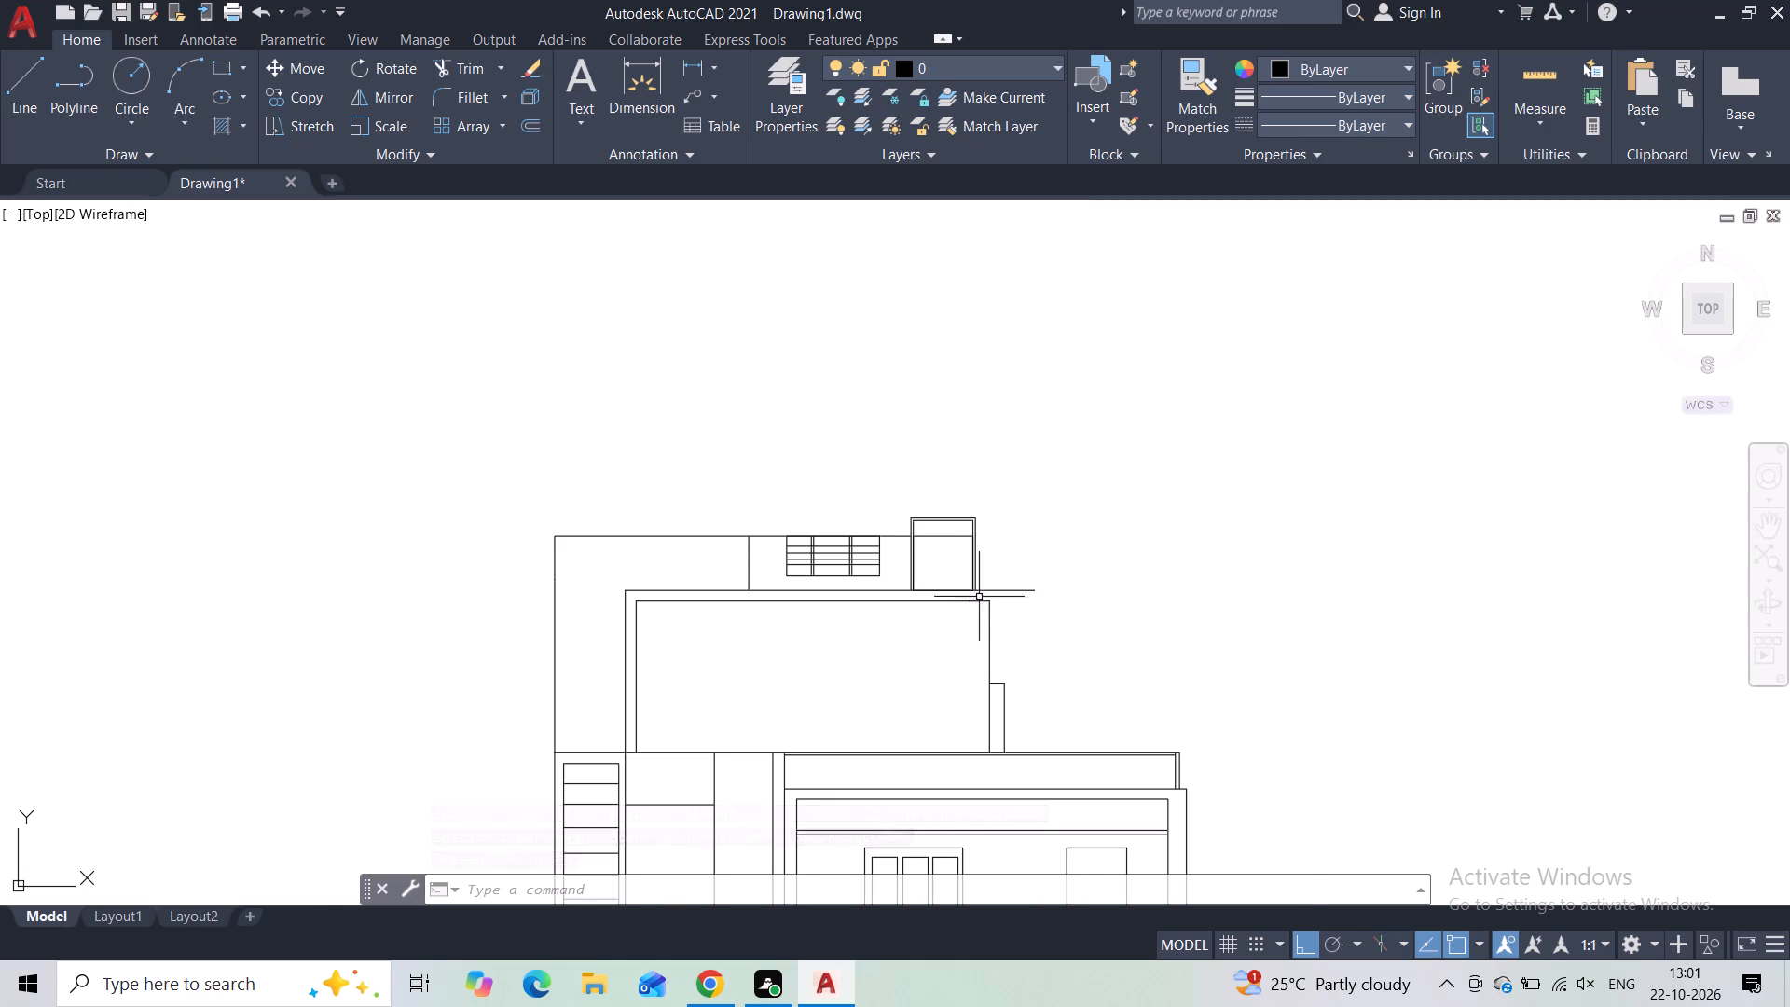
middle_click_drag(916, 668, 986, 480)
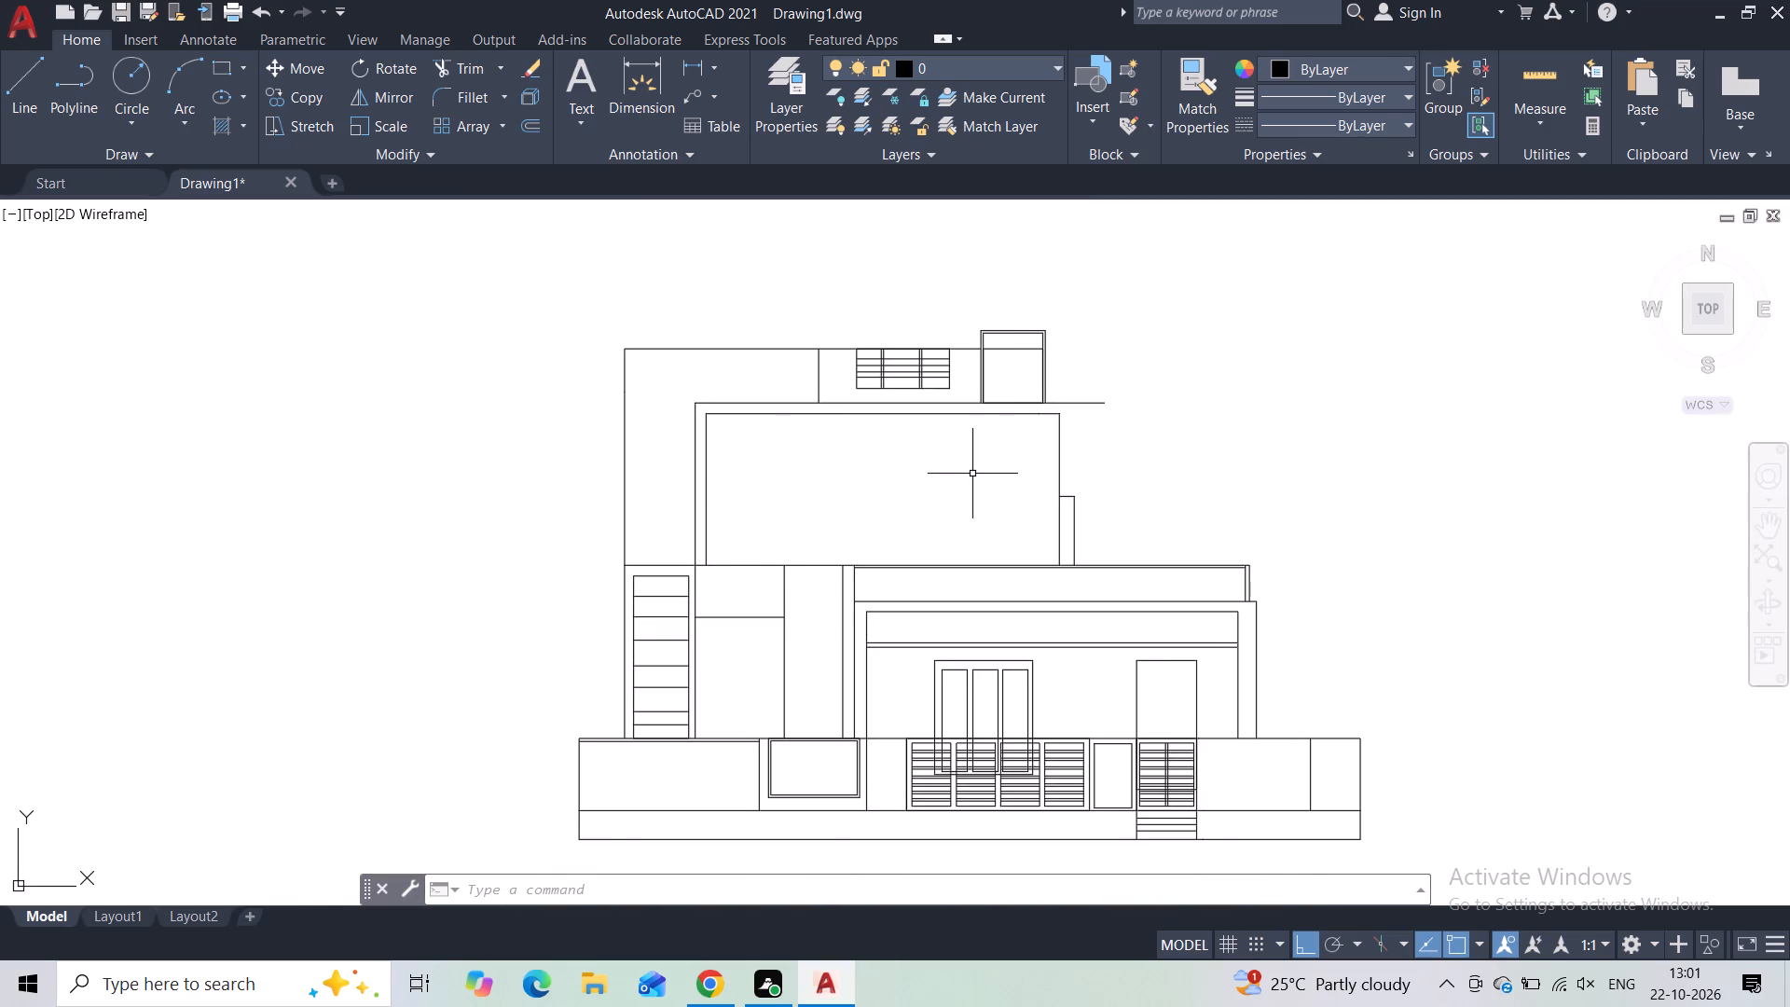
left_click(227, 72)
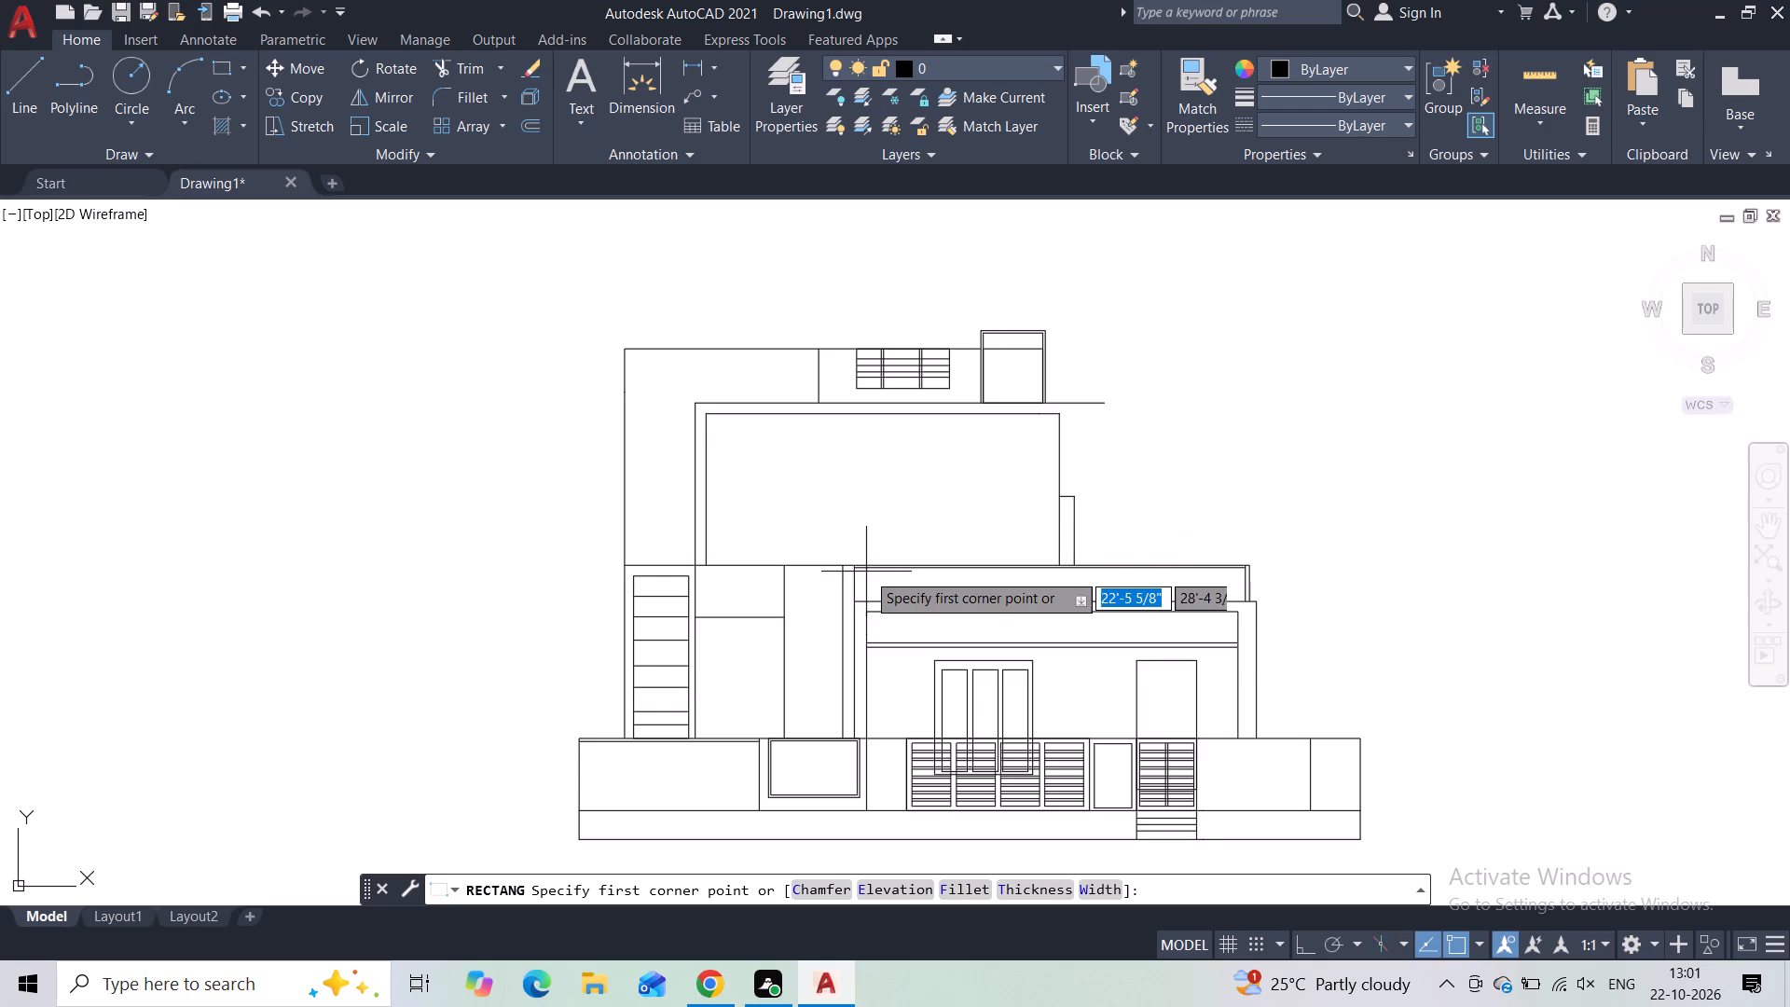
scroll(832, 503, "up", 1)
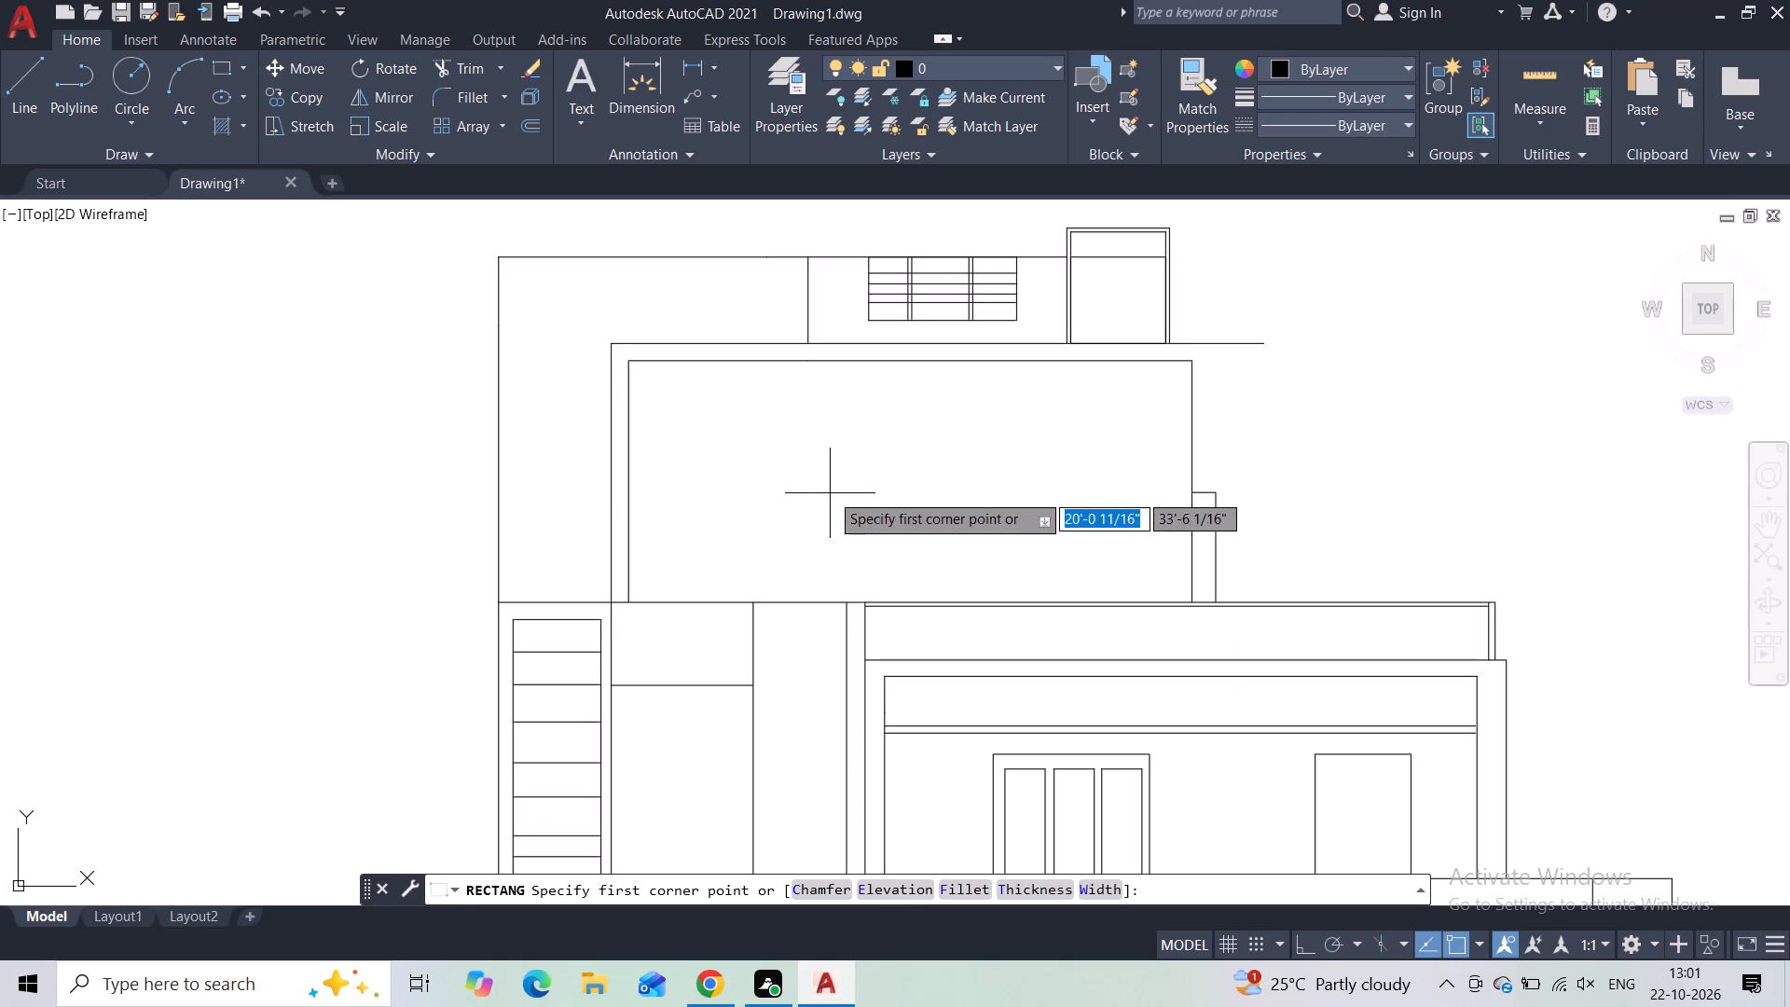
left_click(823, 464)
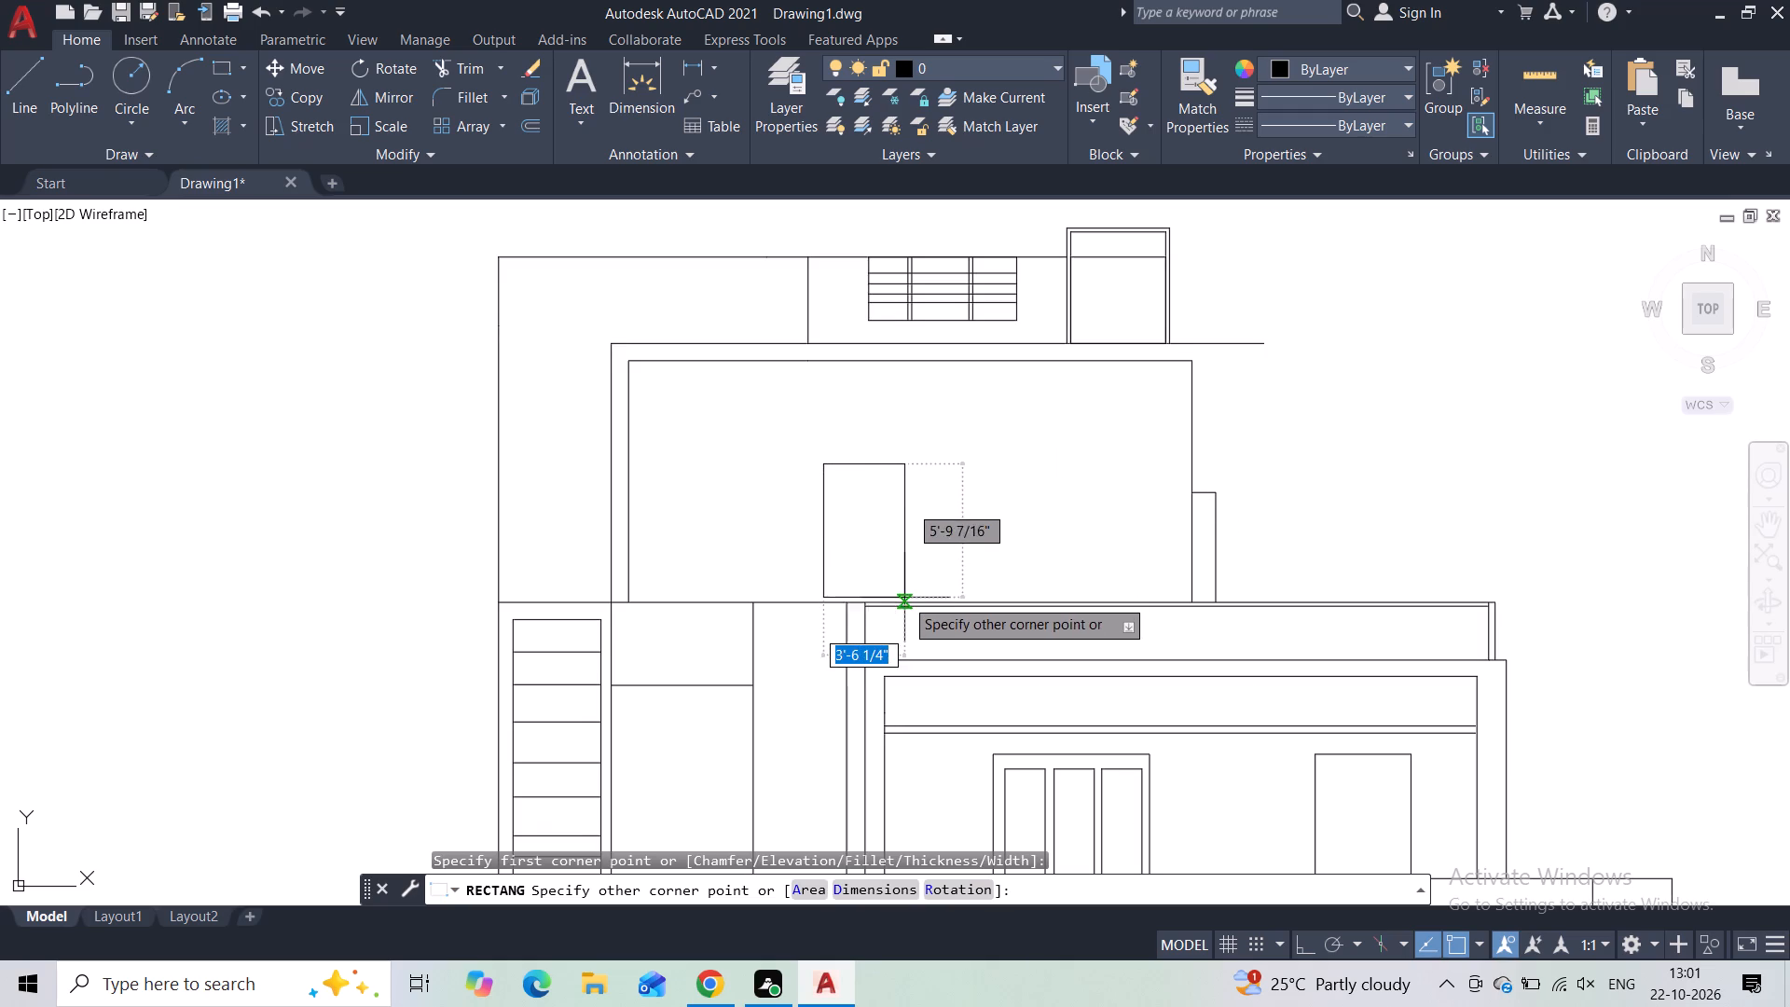
scroll(917, 596, "up", 2)
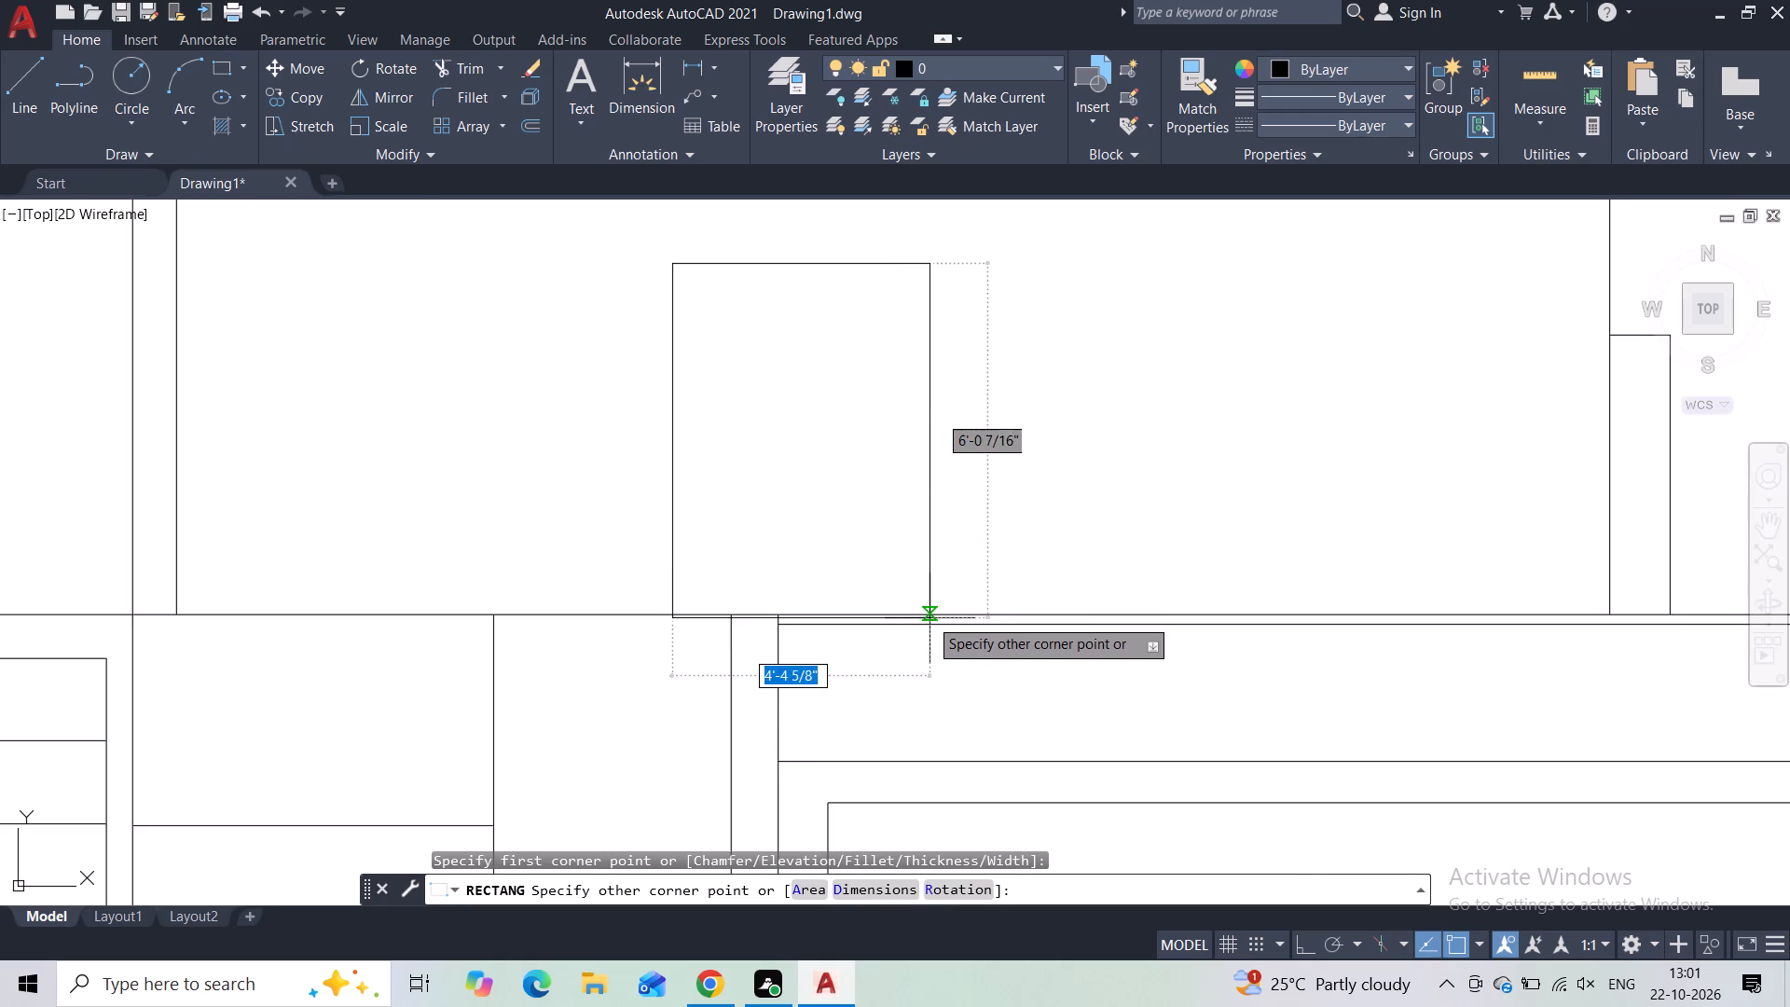
left_click(929, 615)
scroll(917, 441, "down", 1)
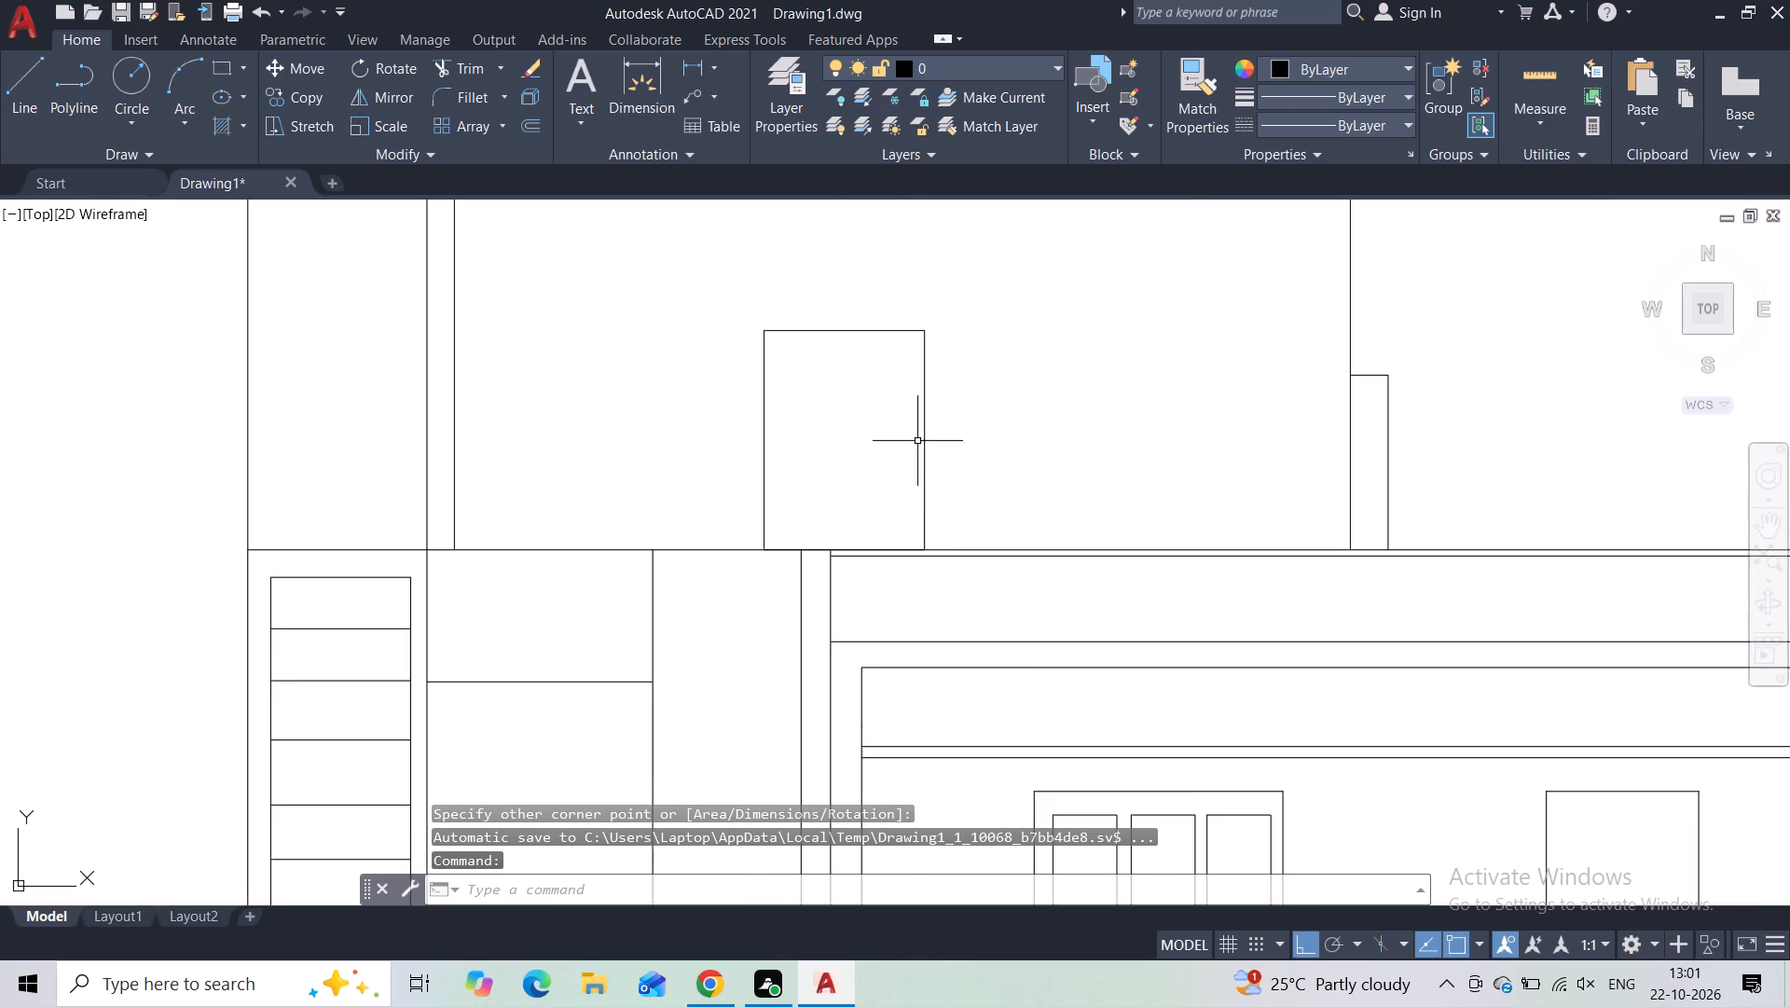
Offset the upper room's door rectangle 3" inward to form its frame.
scroll(990, 419, "down", 1)
left_click_drag(998, 408, 973, 421)
left_click(918, 431)
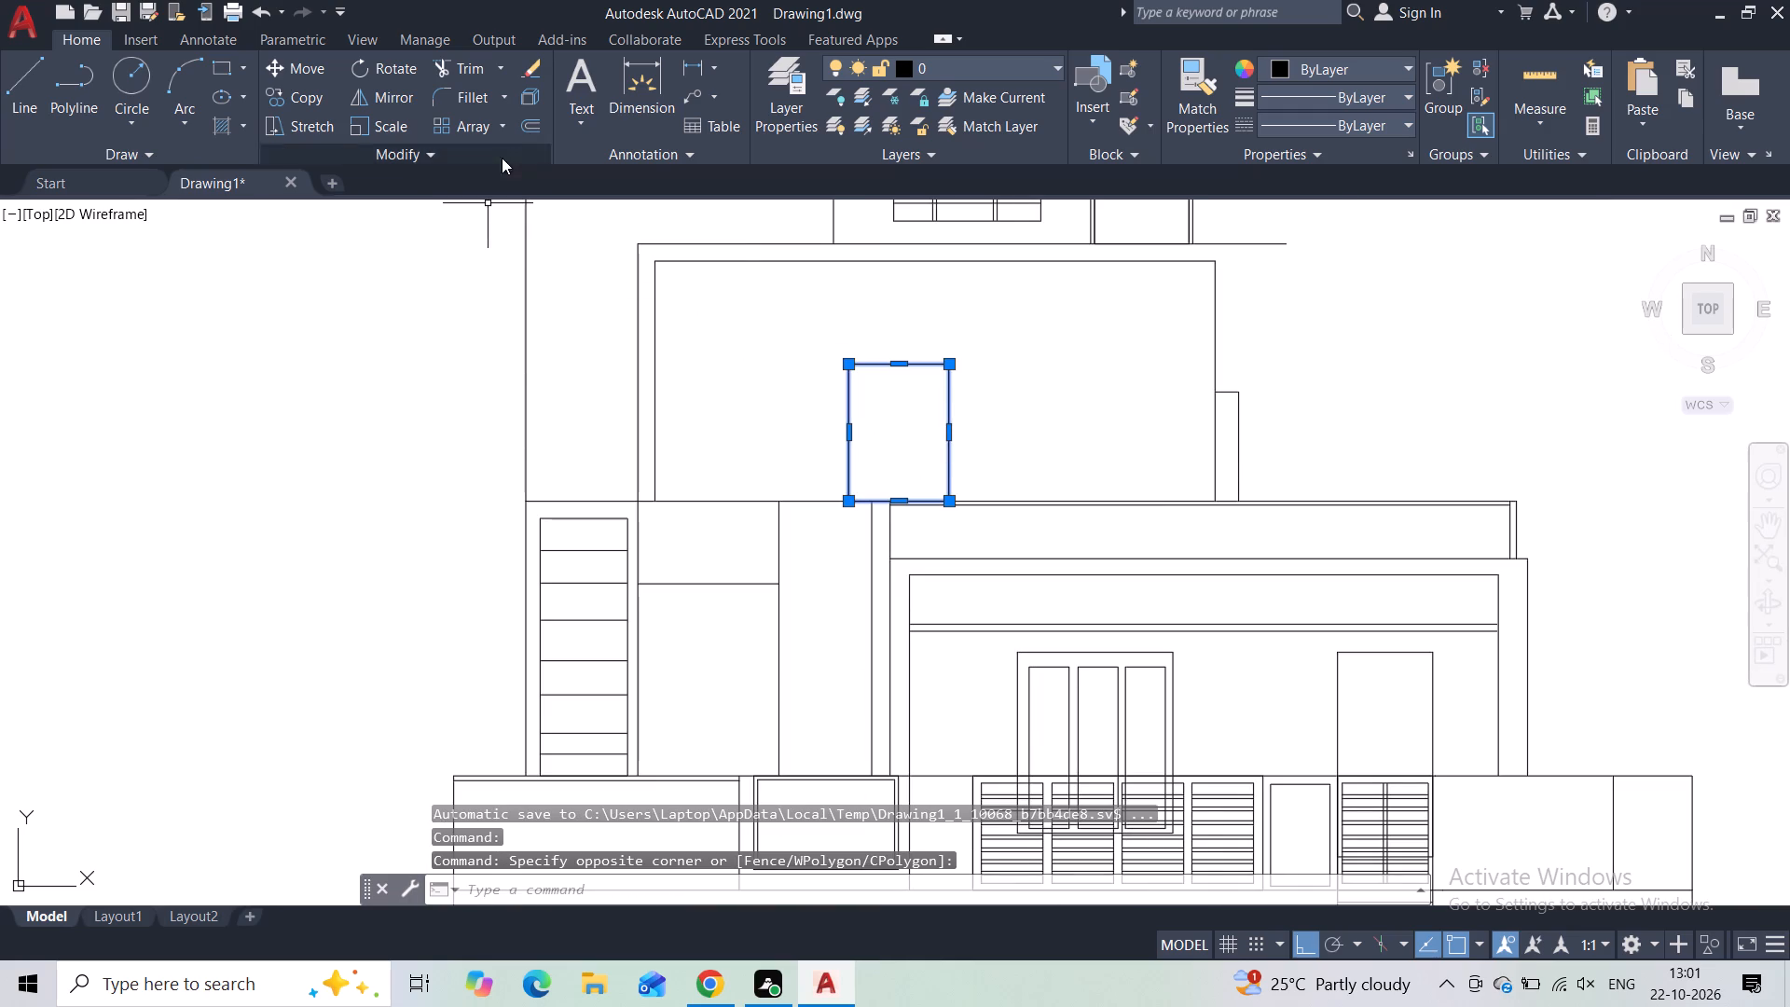
left_click(530, 132)
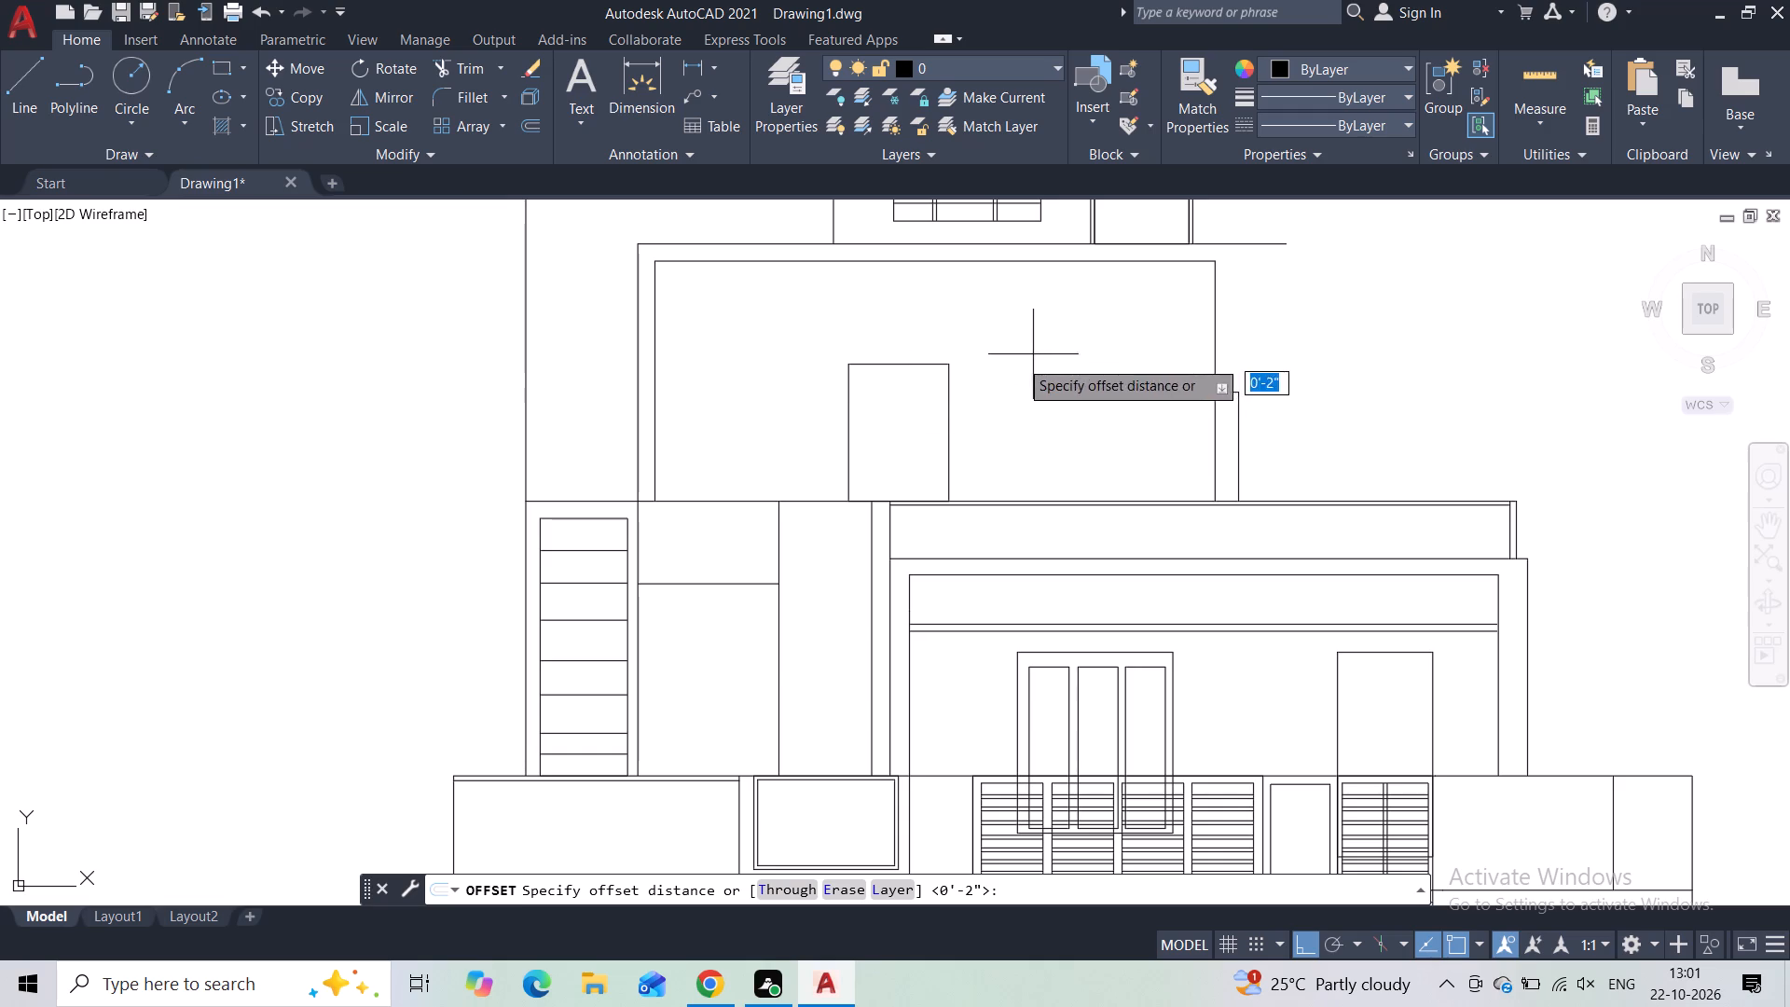
key("3")
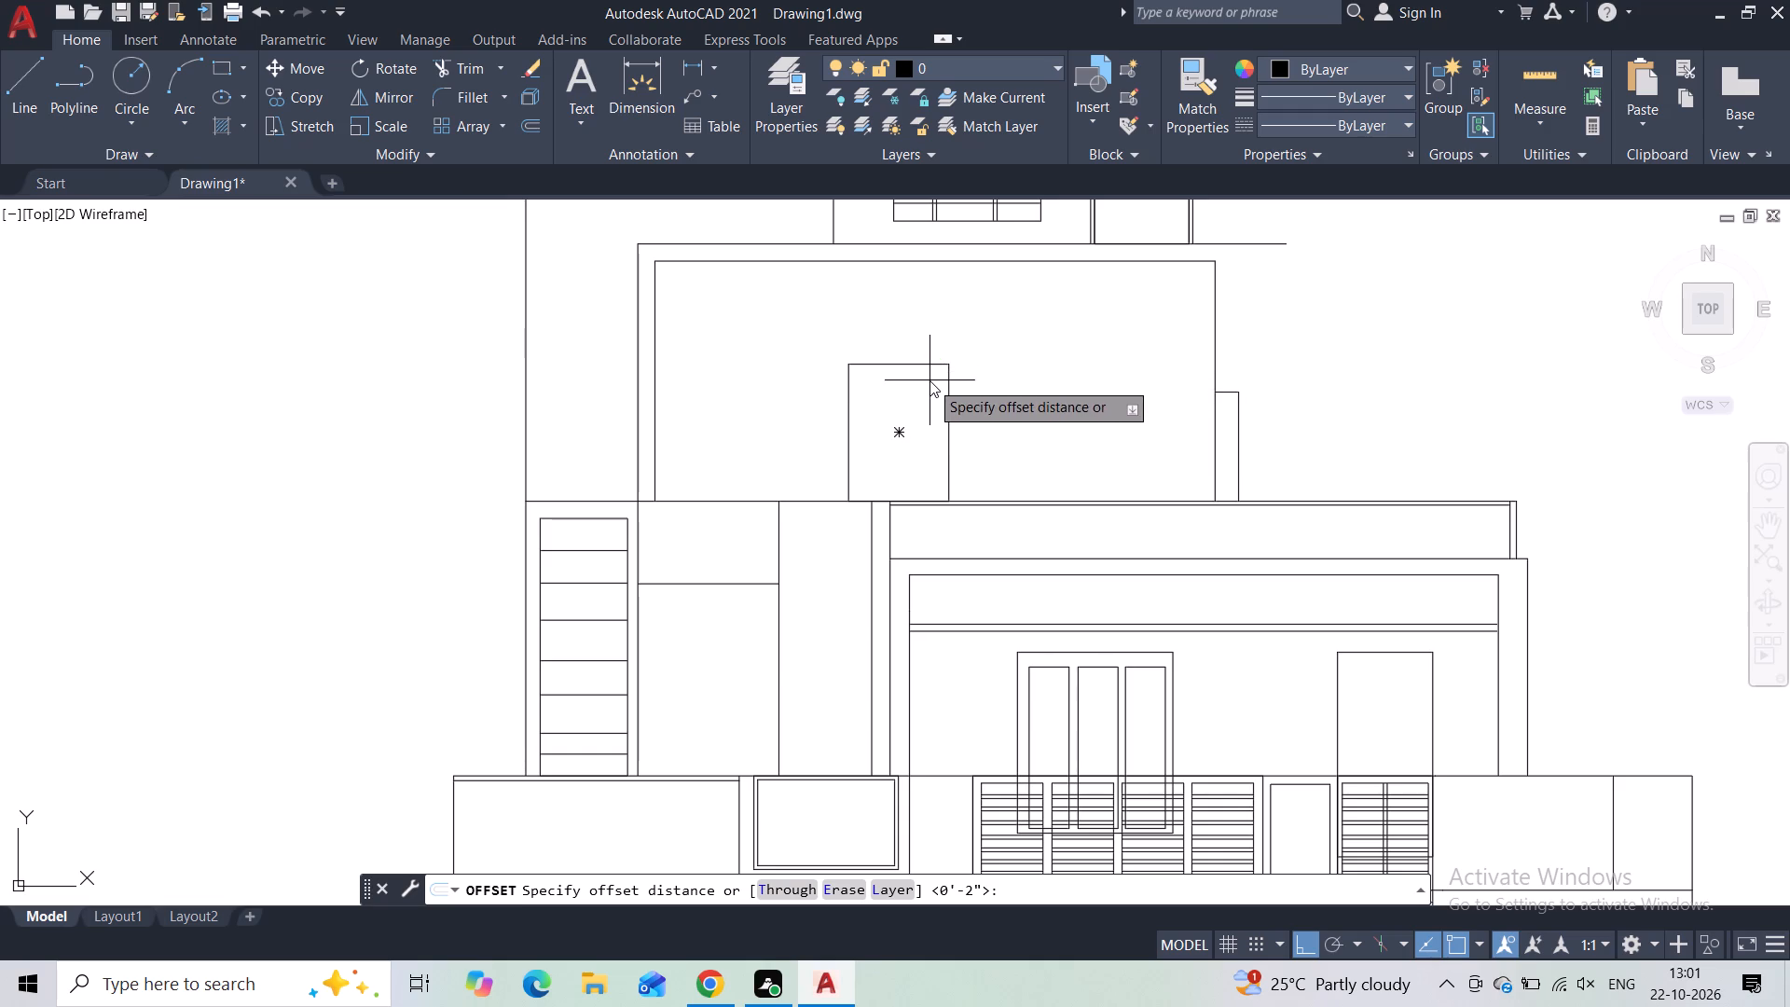
key("shift+quotedbl")
key("Return")
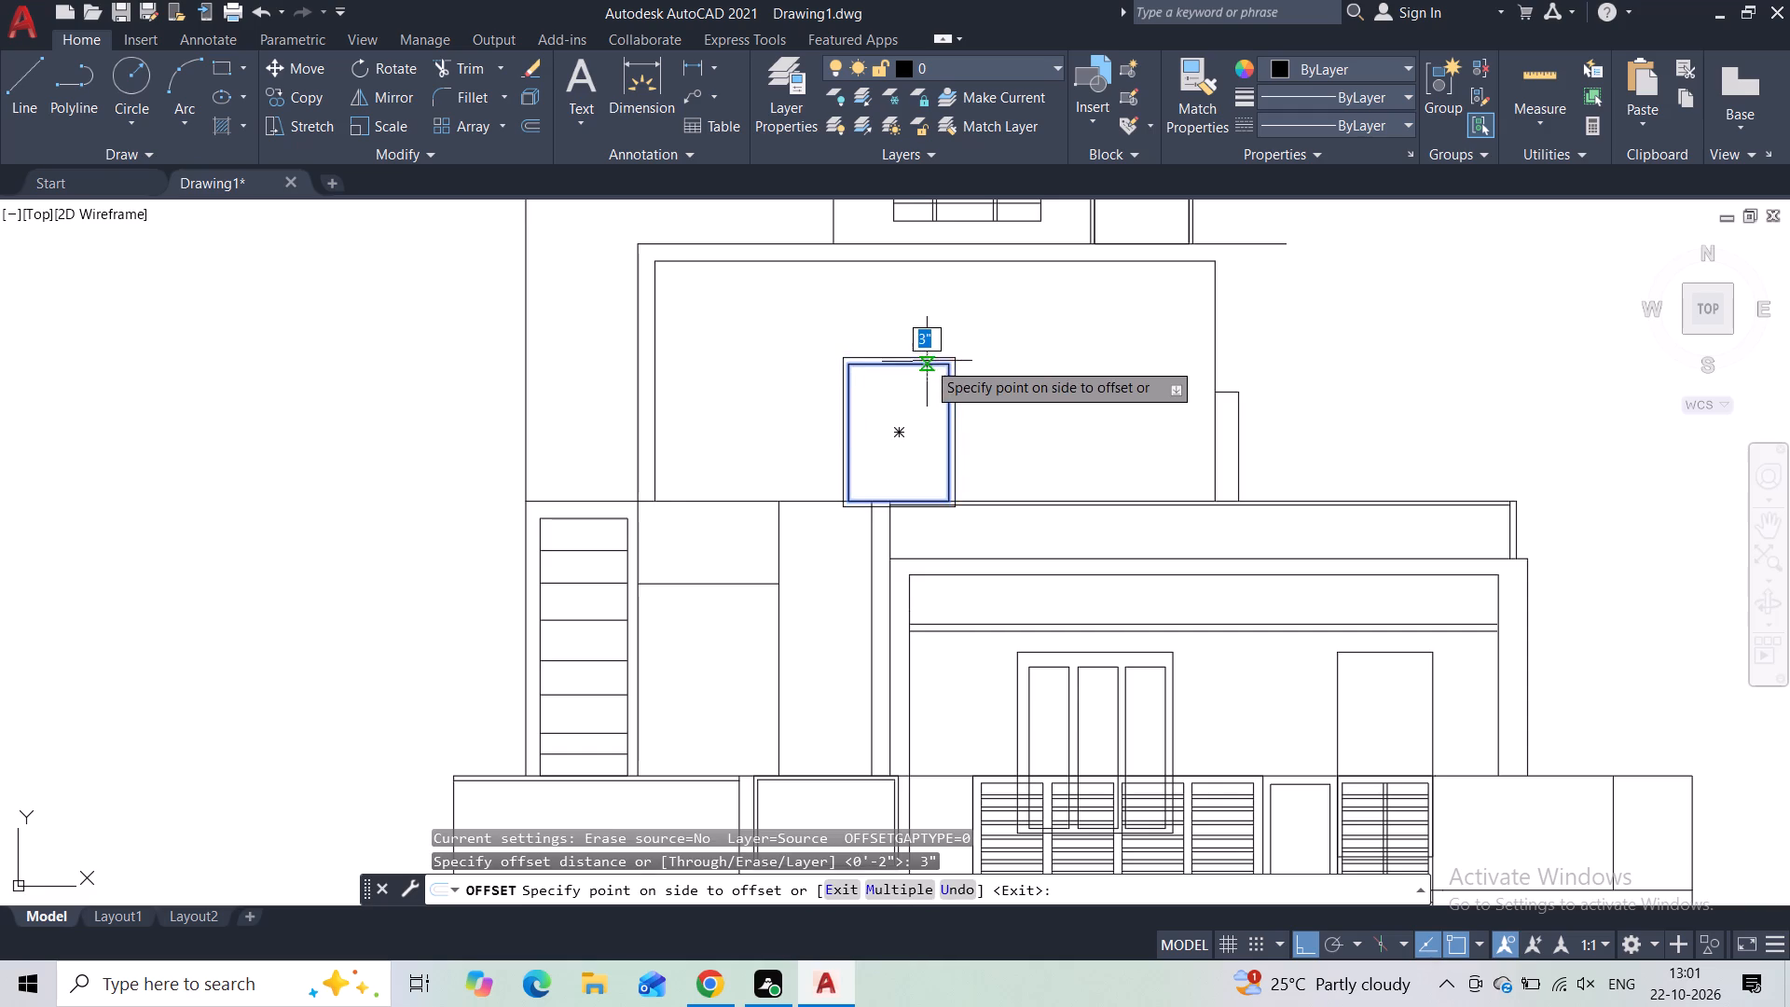
left_click(915, 392)
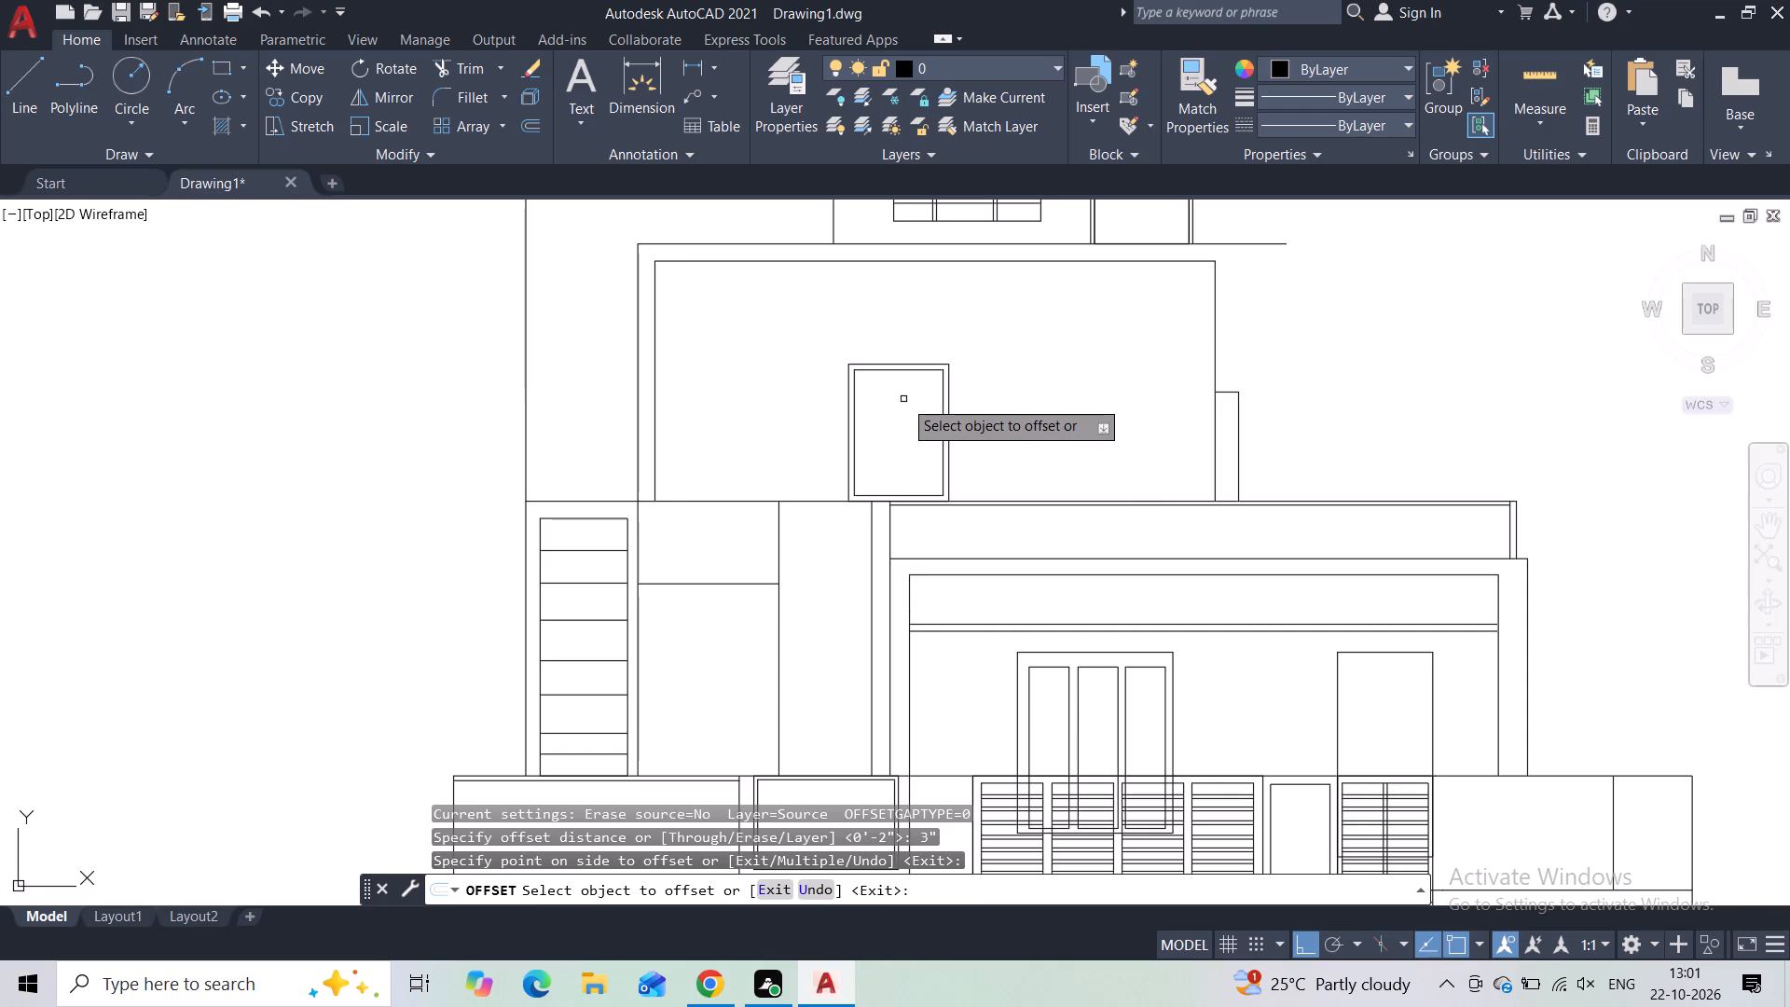
key("Escape")
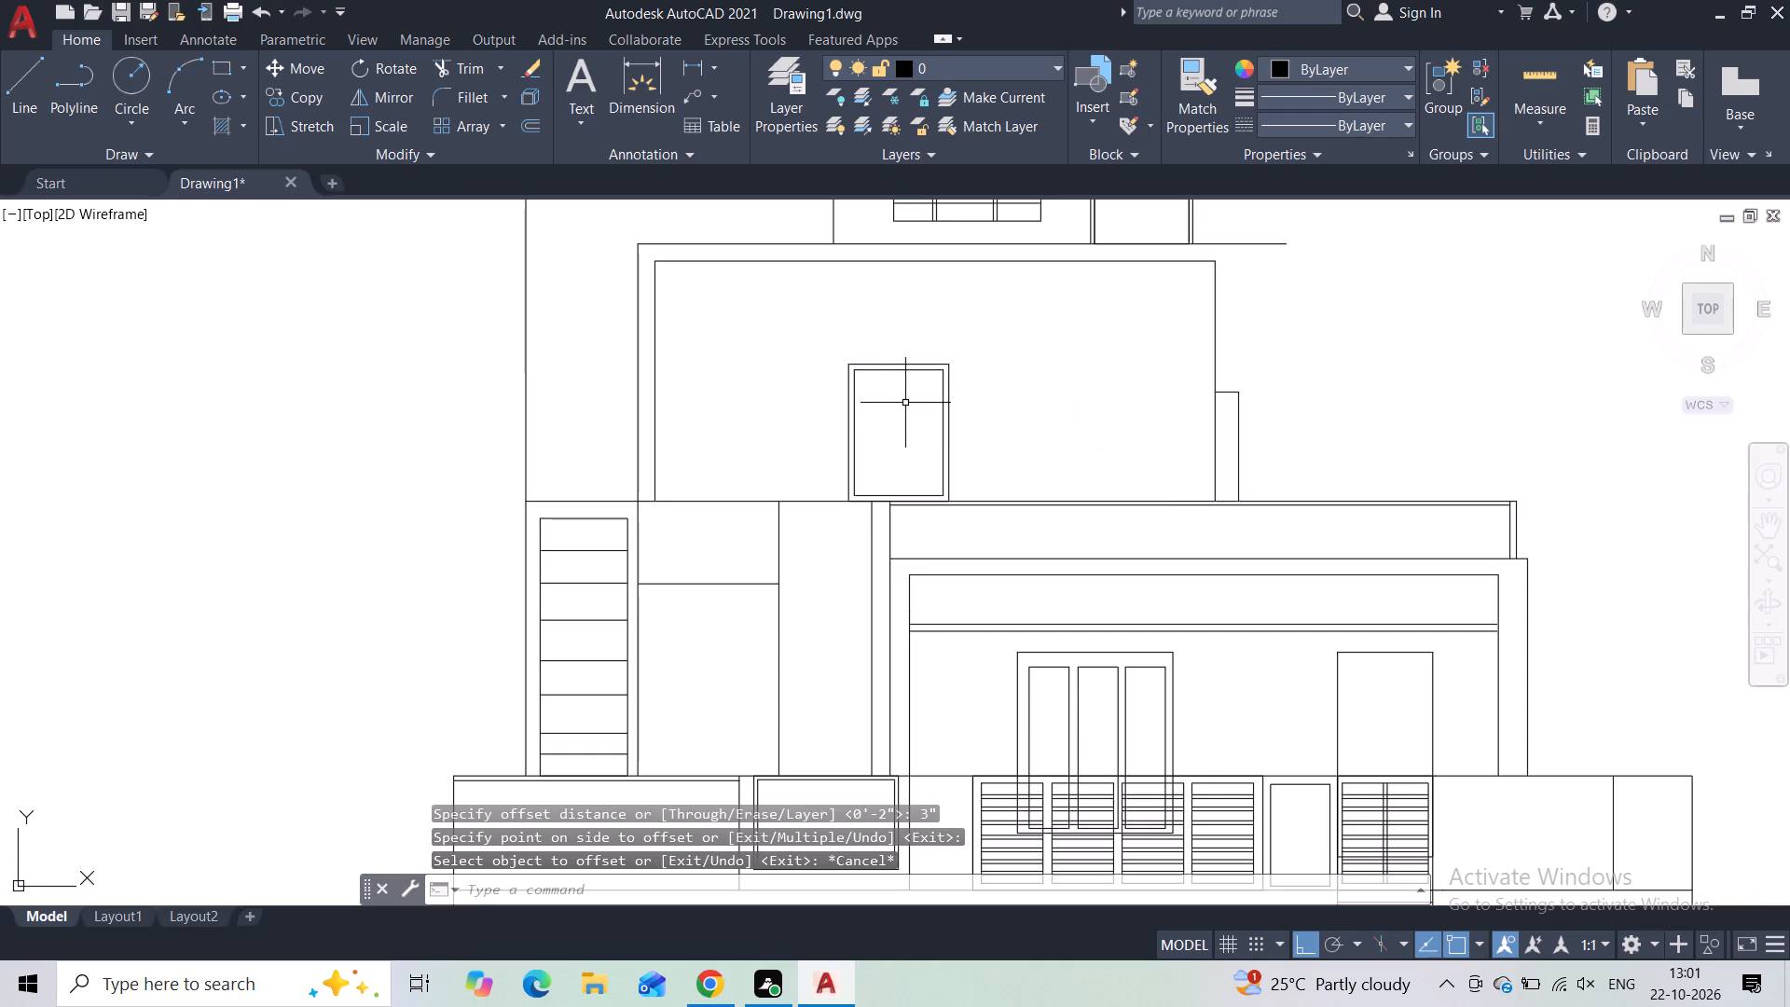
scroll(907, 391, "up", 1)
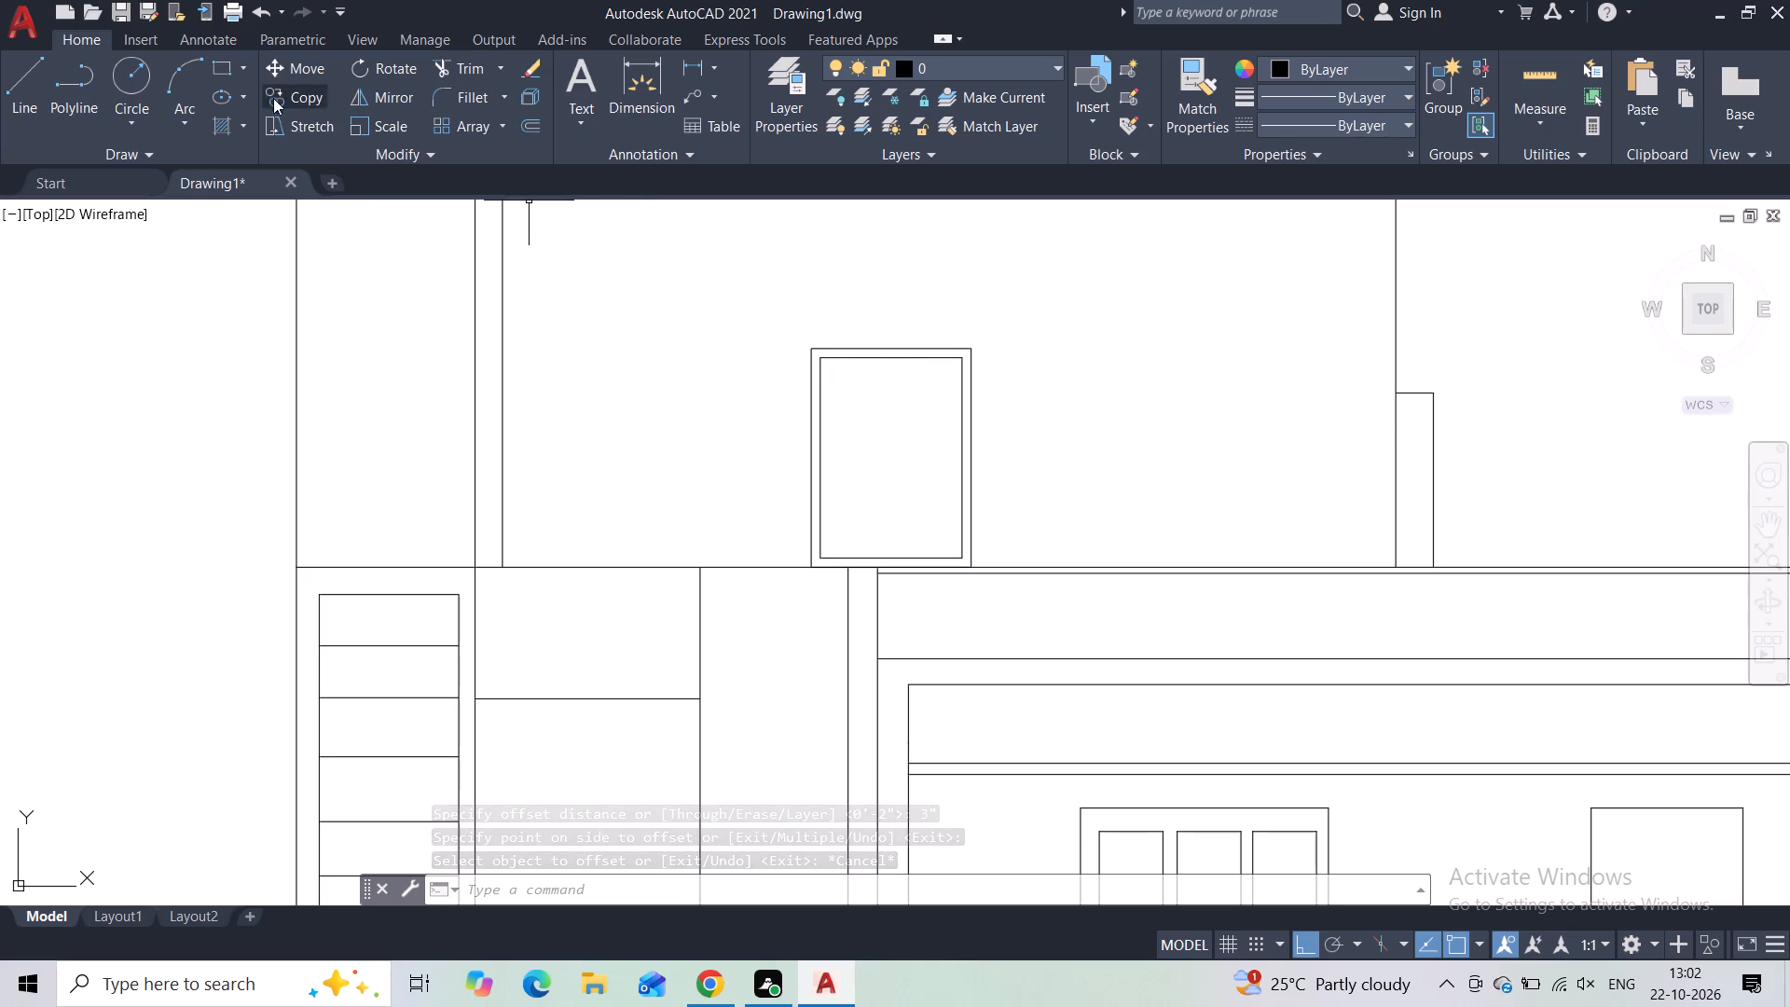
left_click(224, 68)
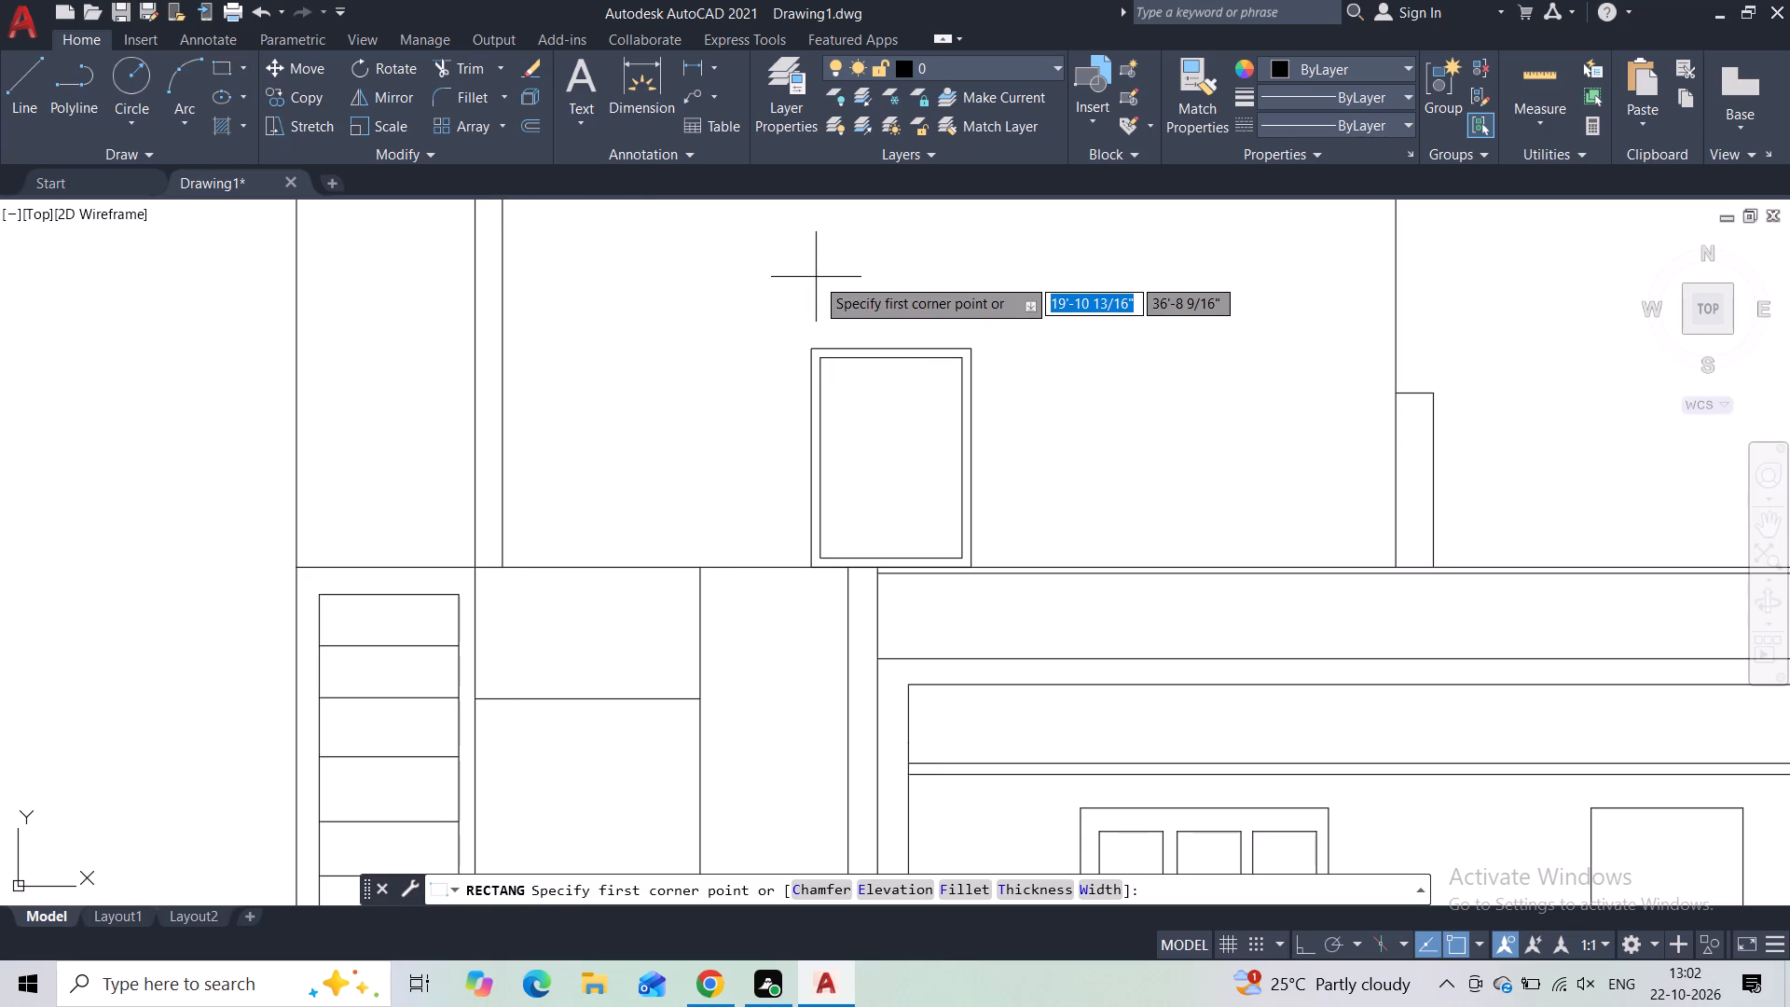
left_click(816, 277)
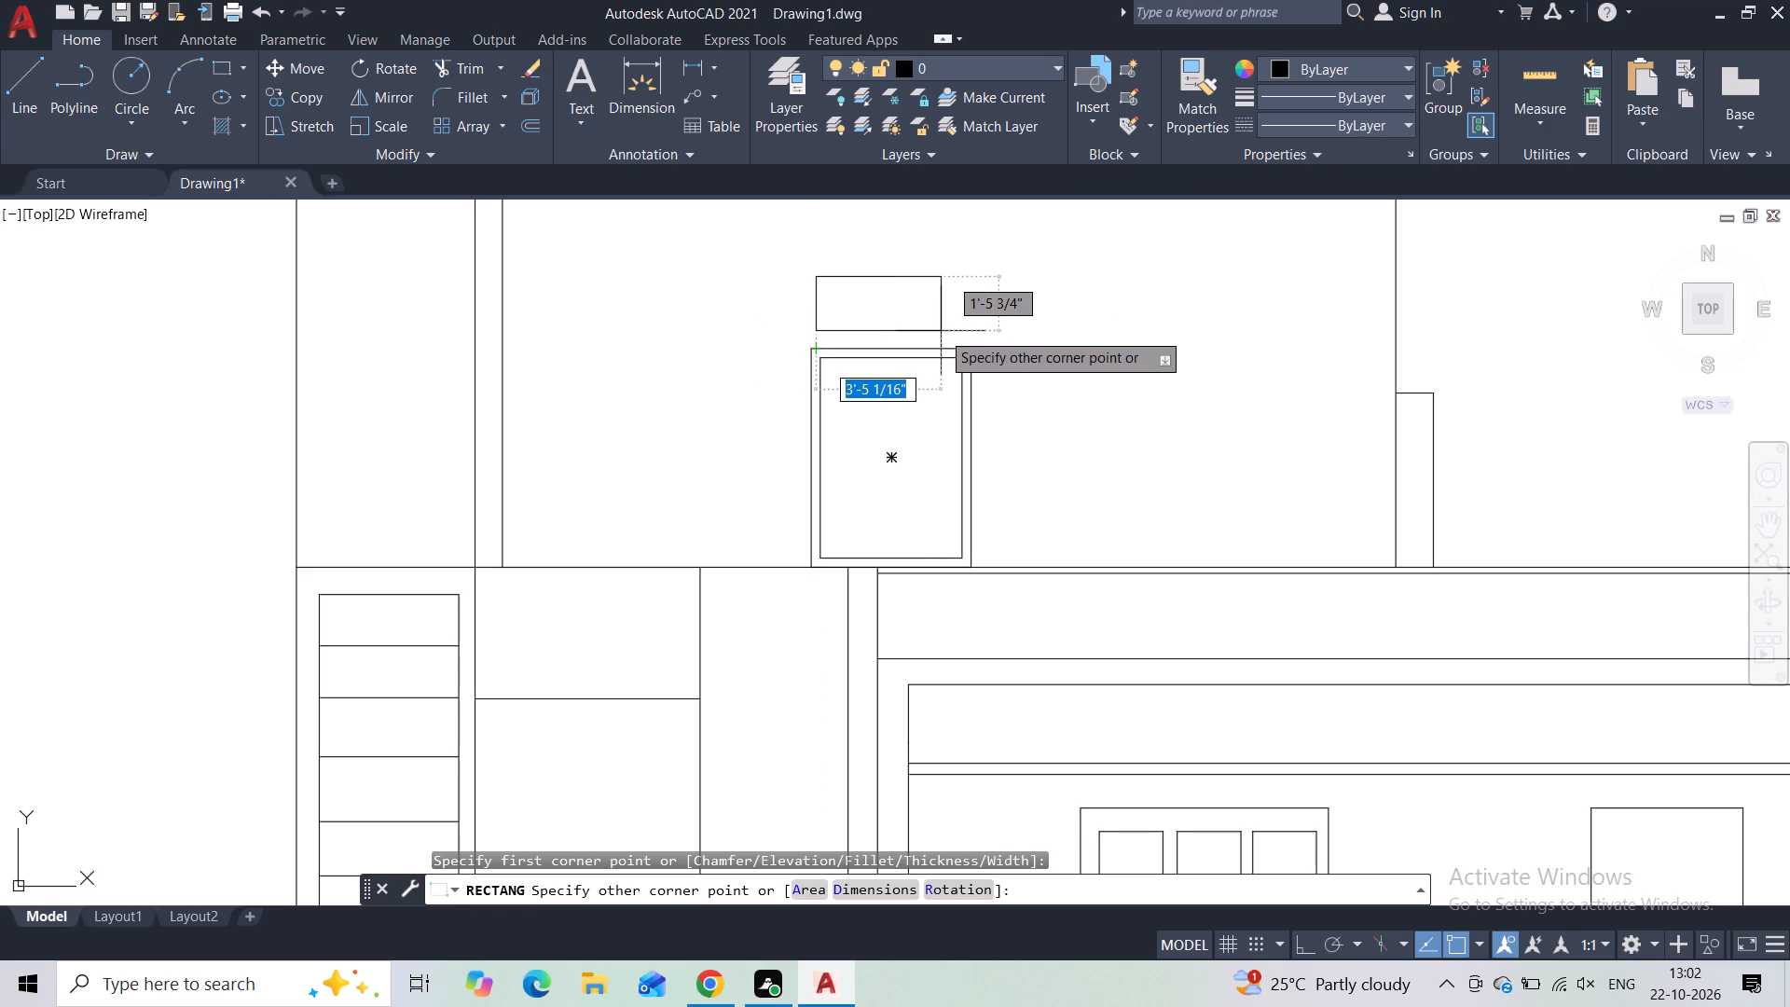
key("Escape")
Draw a lintel rectangle about 6'-6" wide and 9" high just above the upper door, overhanging both sides.
key("space")
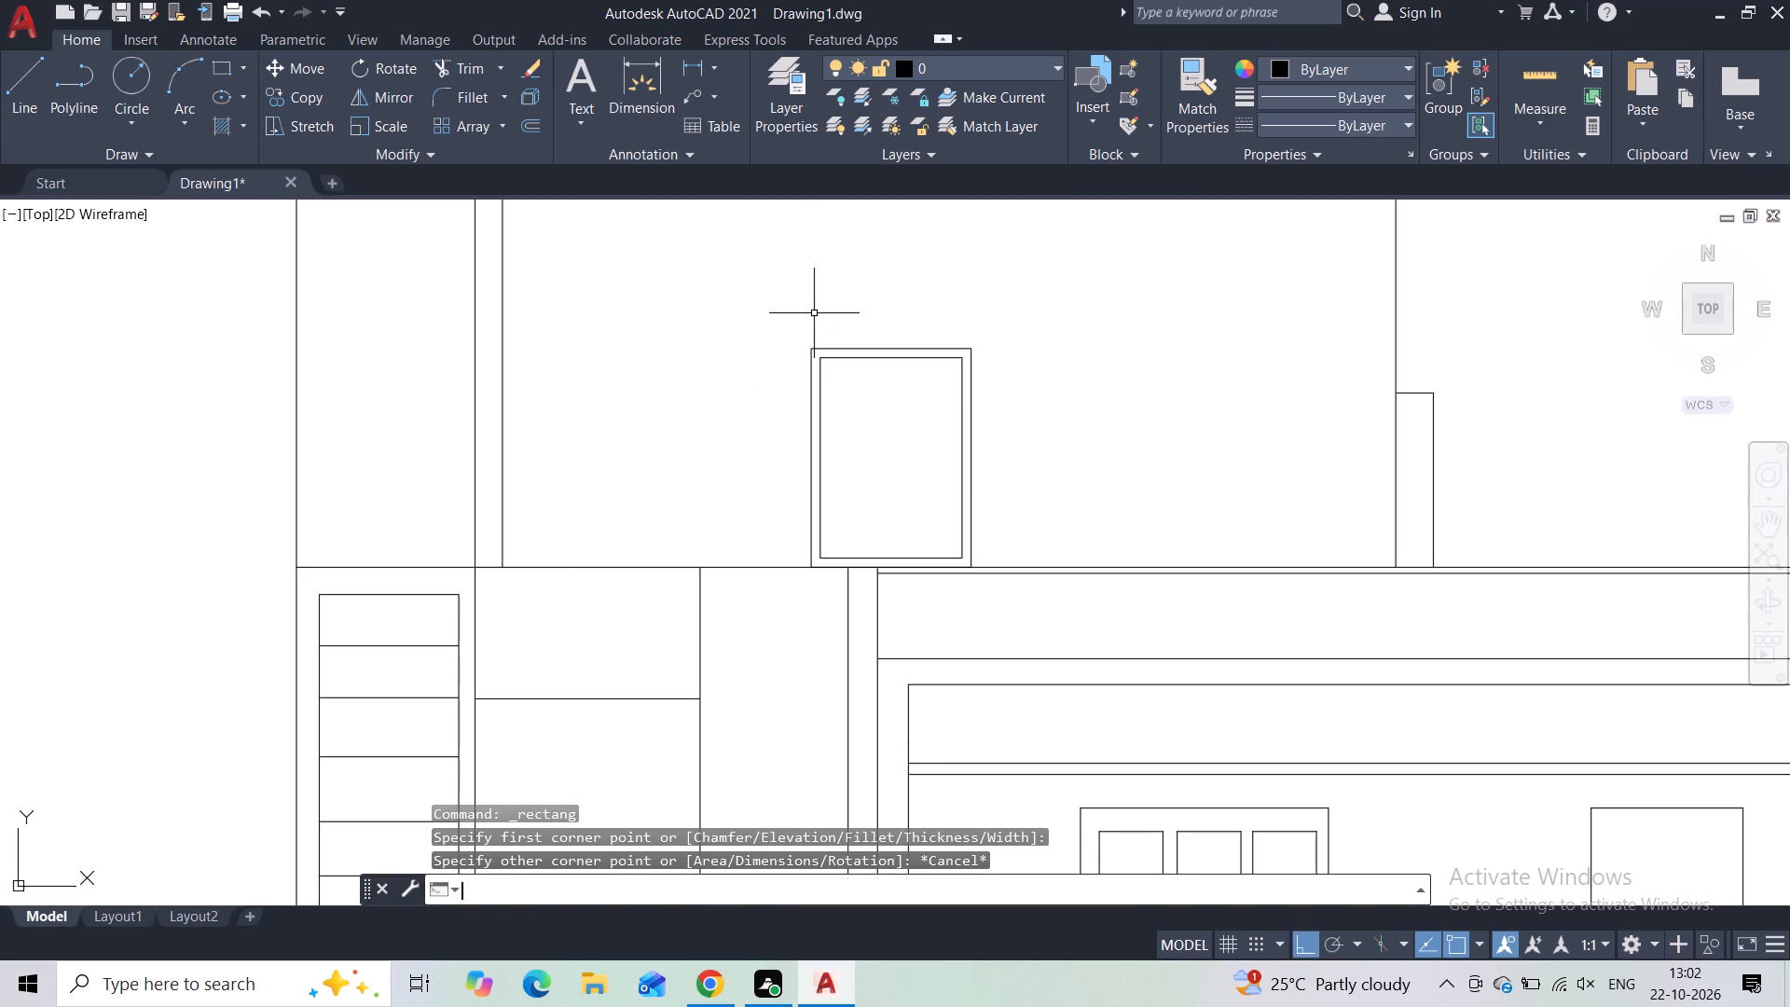
left_click(780, 305)
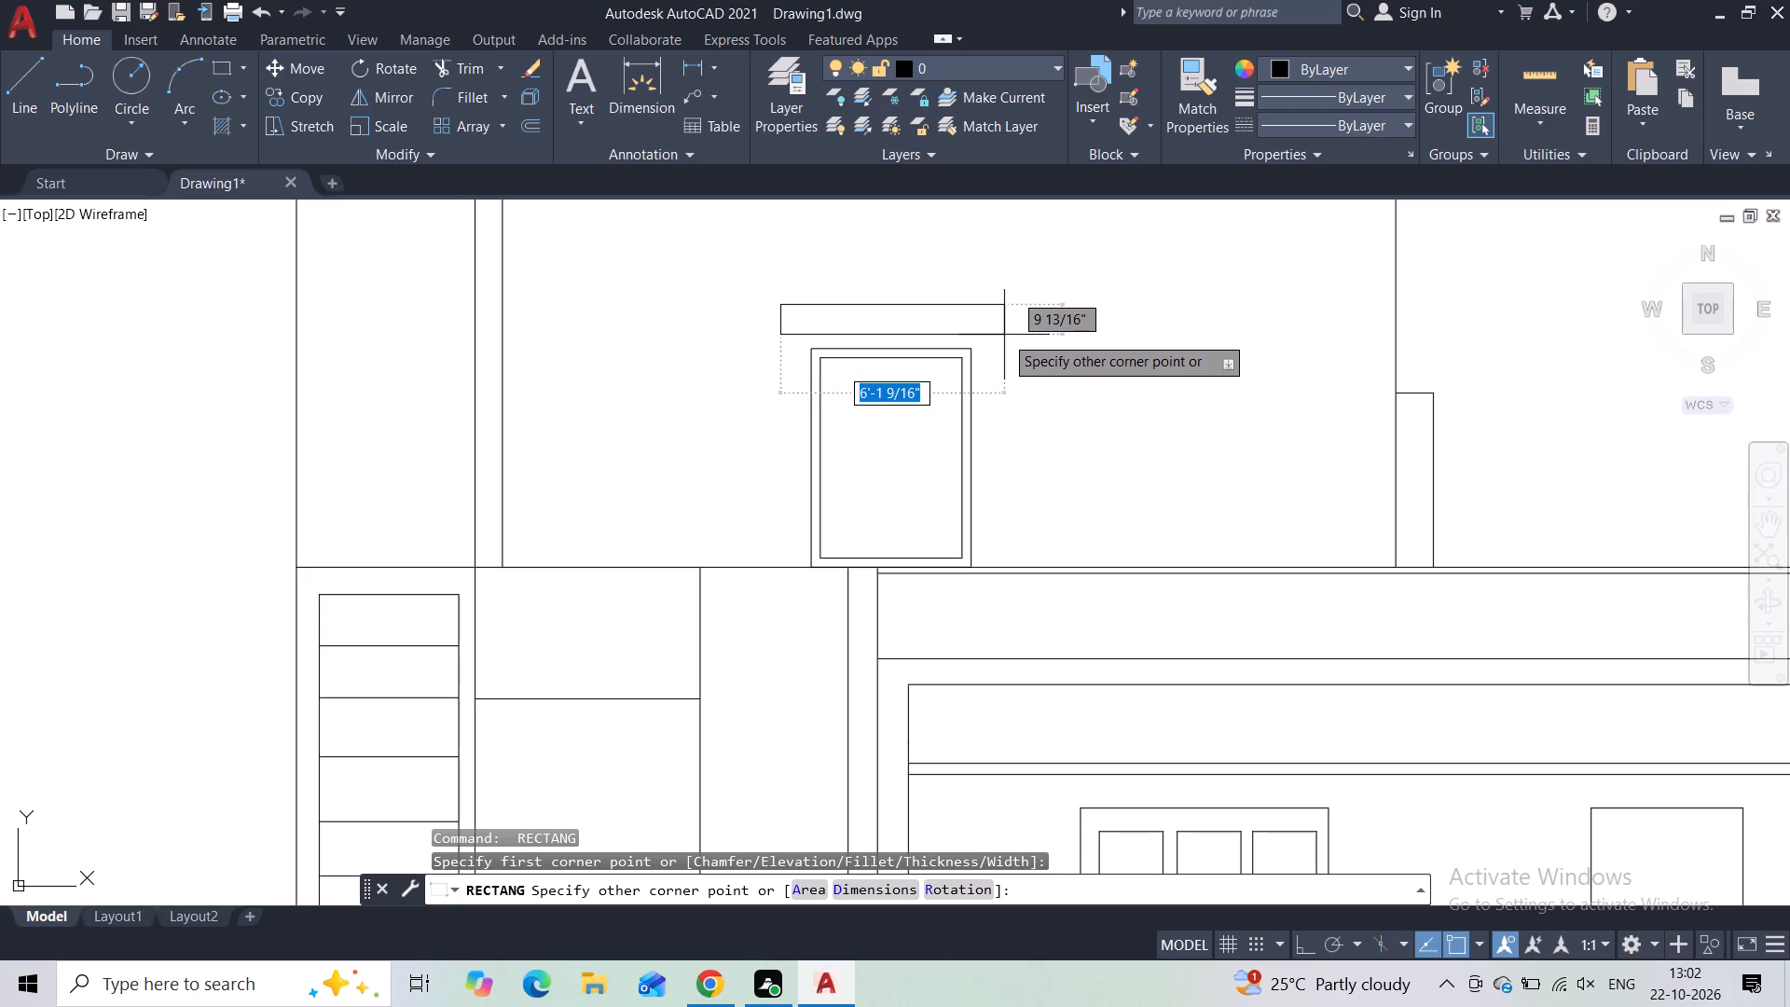
scroll(1004, 335, "up", 3)
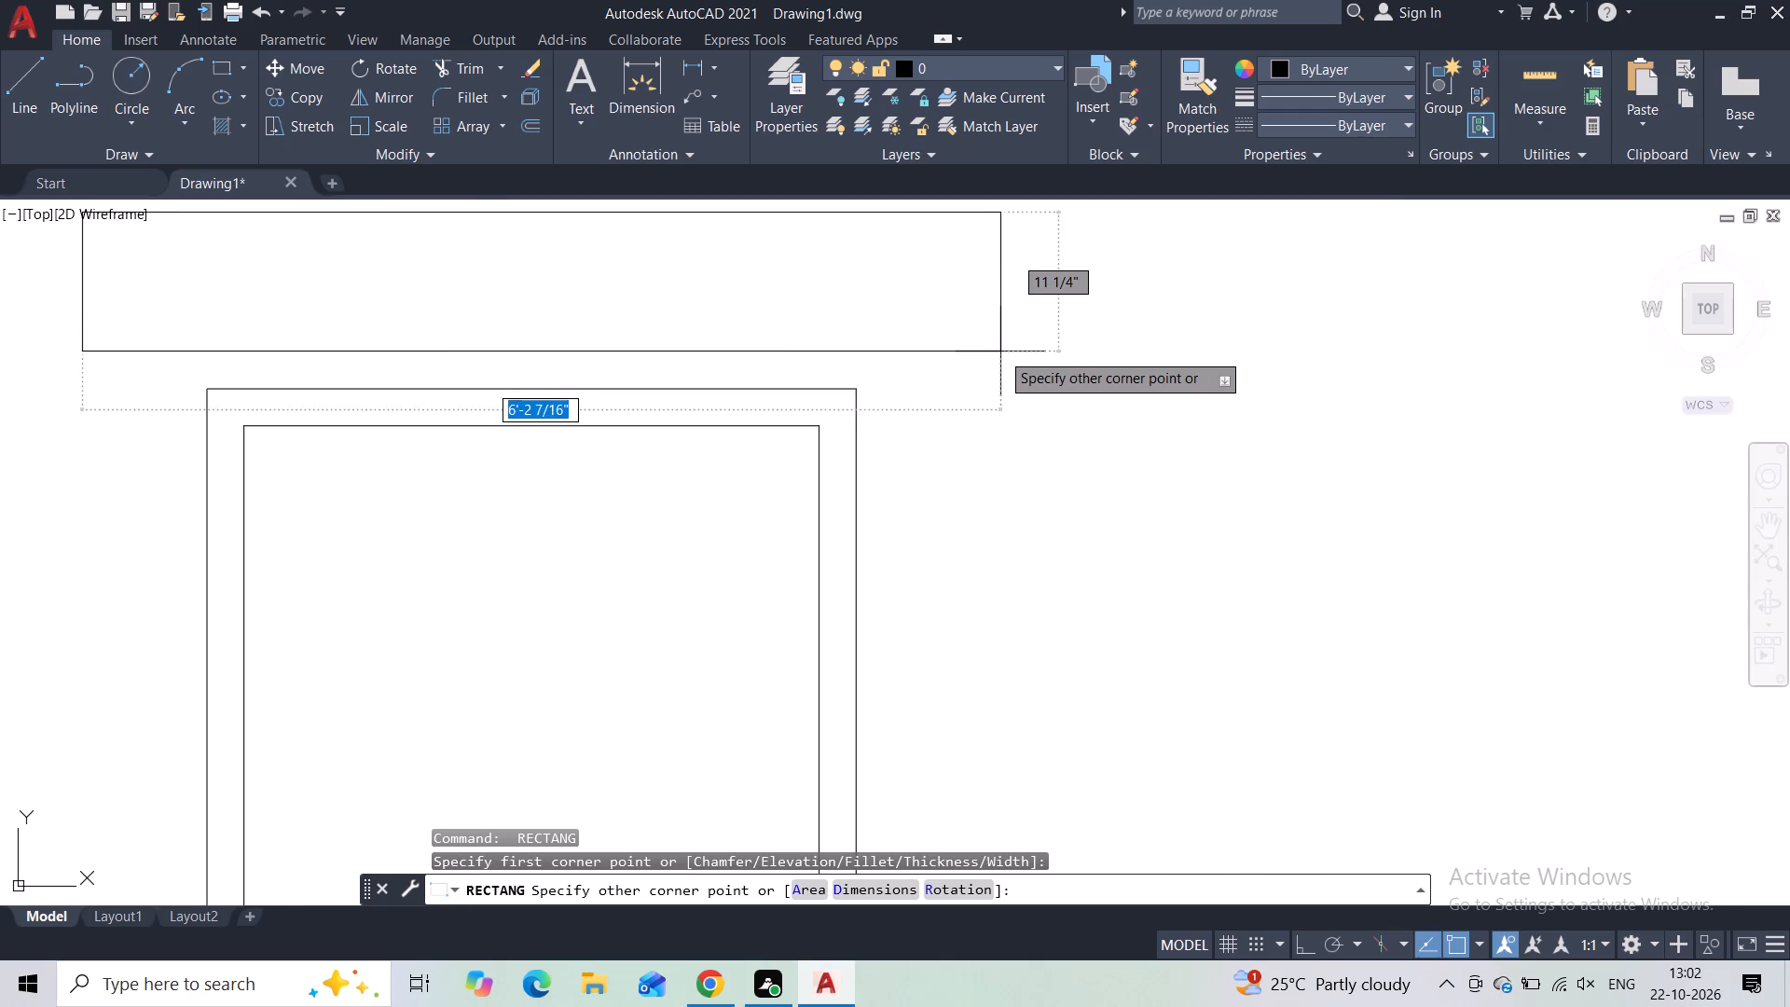
scroll(1014, 348, "down", 1)
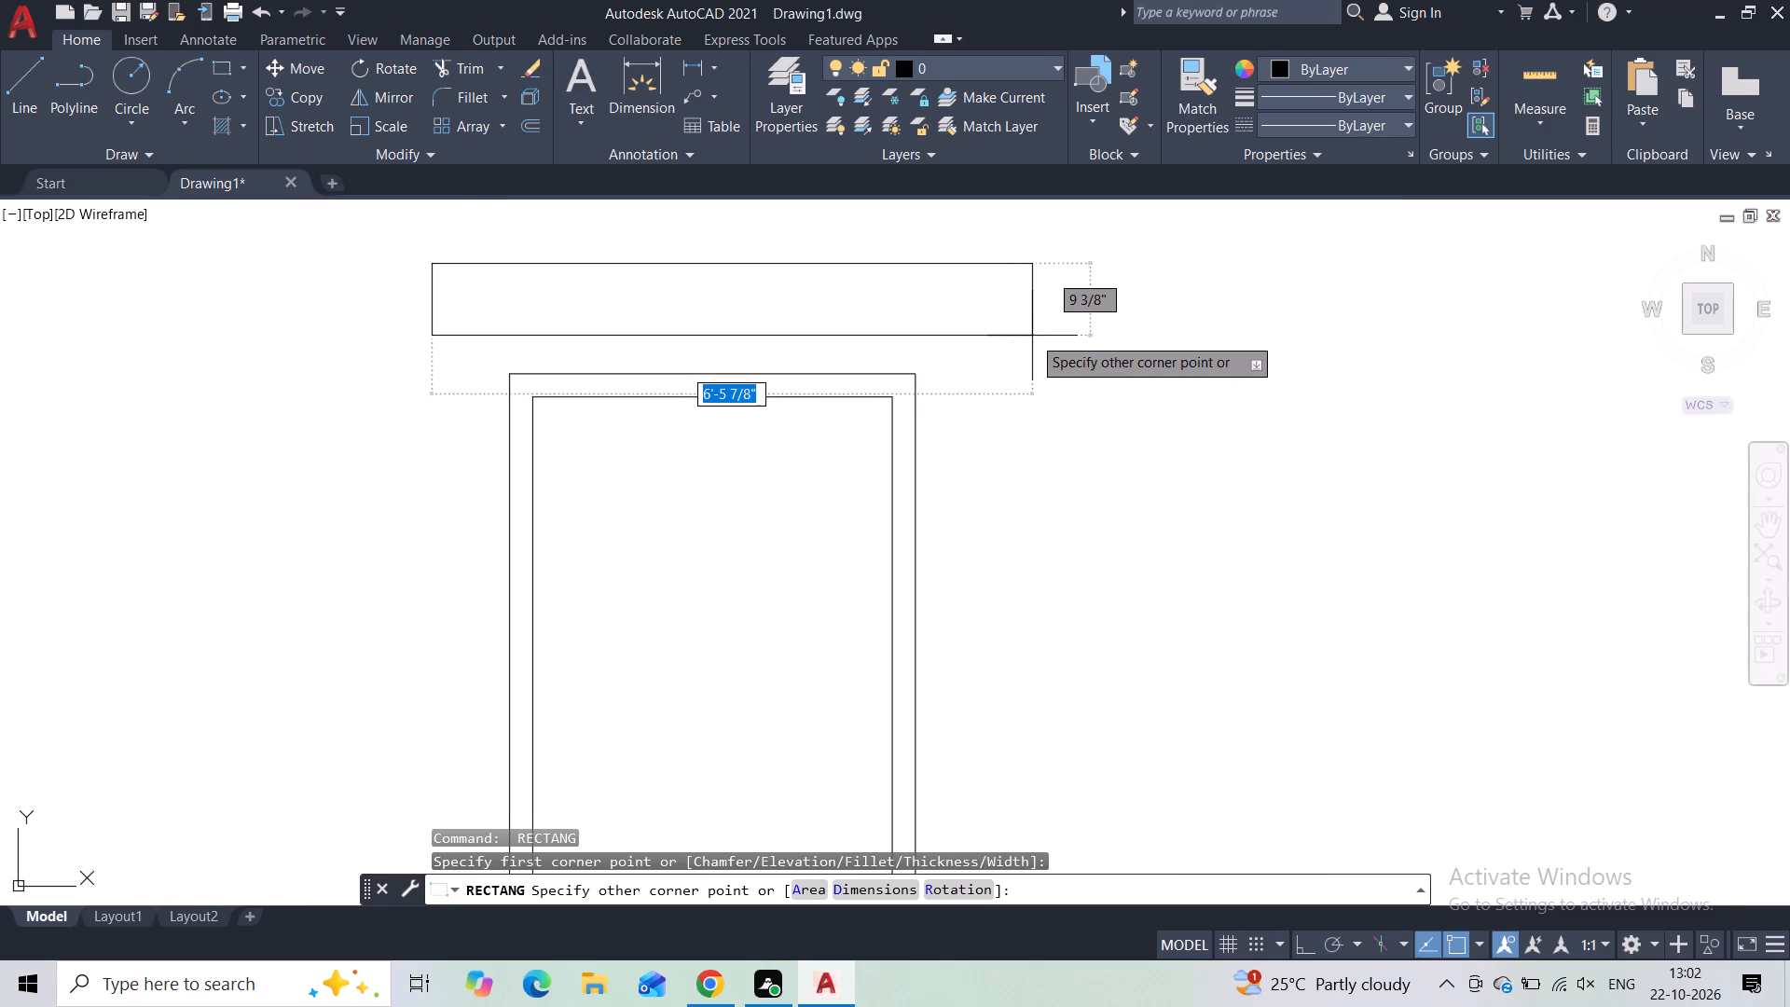
left_click(1032, 336)
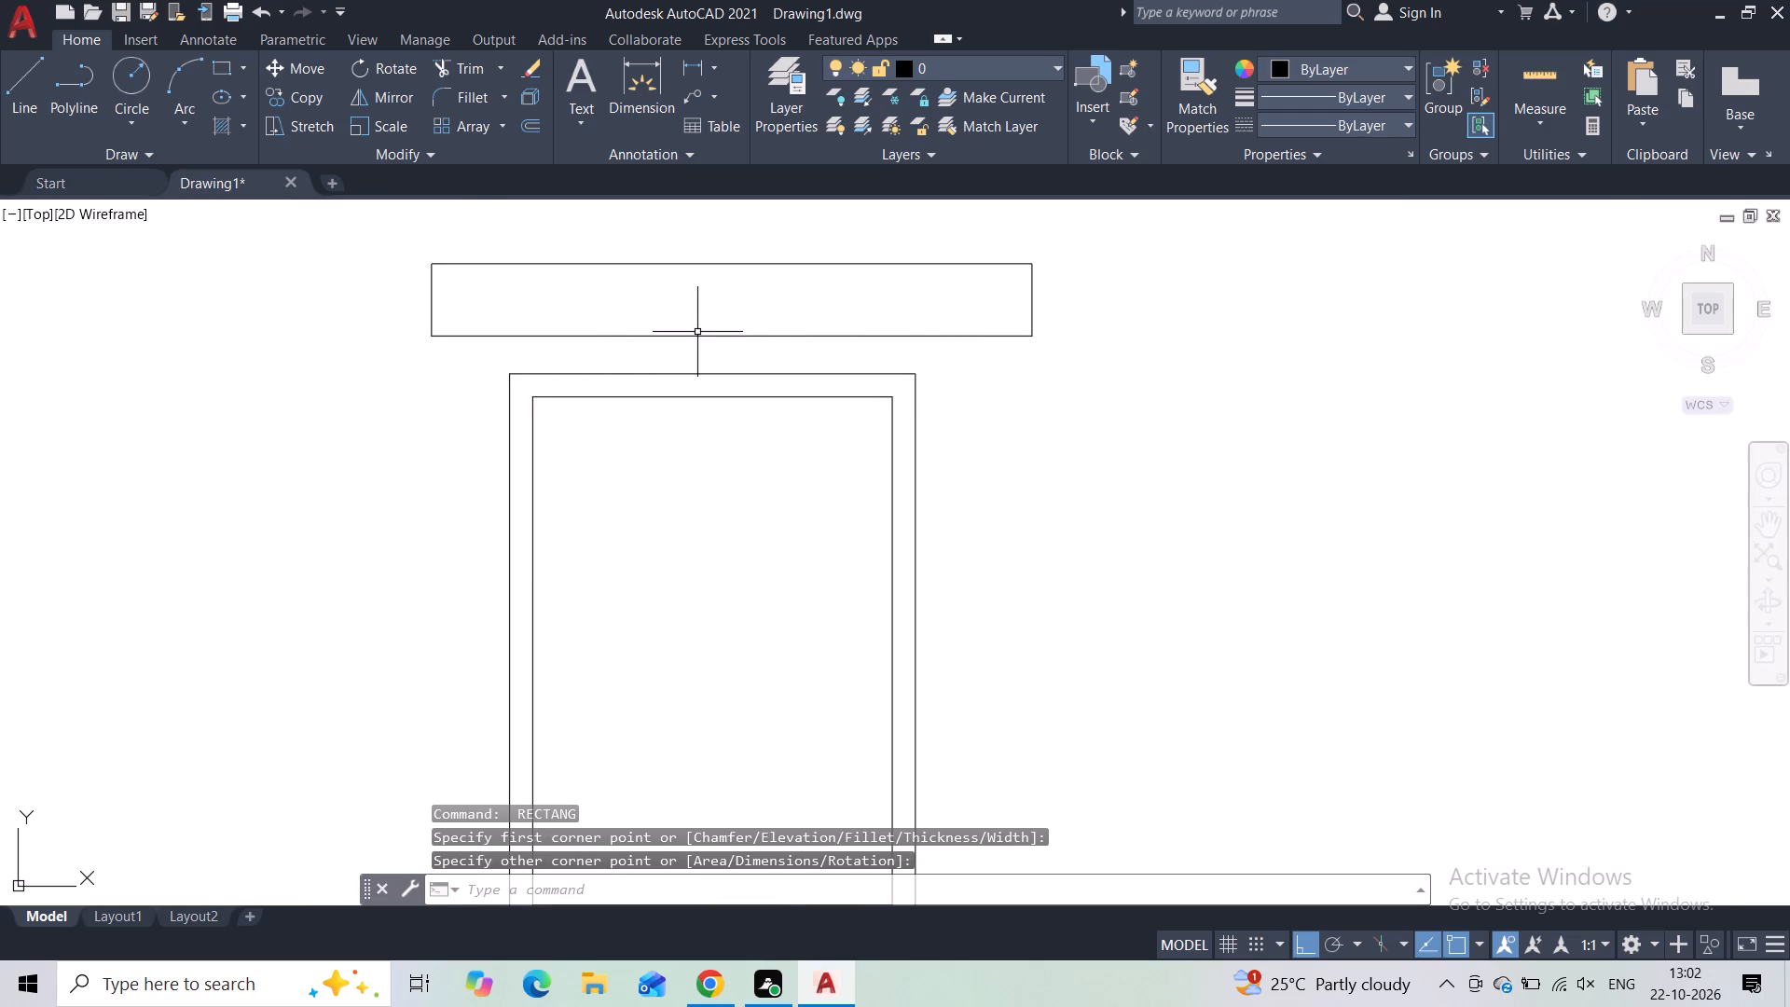
Move the lintel rectangle from its bottom edge's midpoint onto the midpoint of the door's top edge.
left_click(697, 332)
left_click(528, 315)
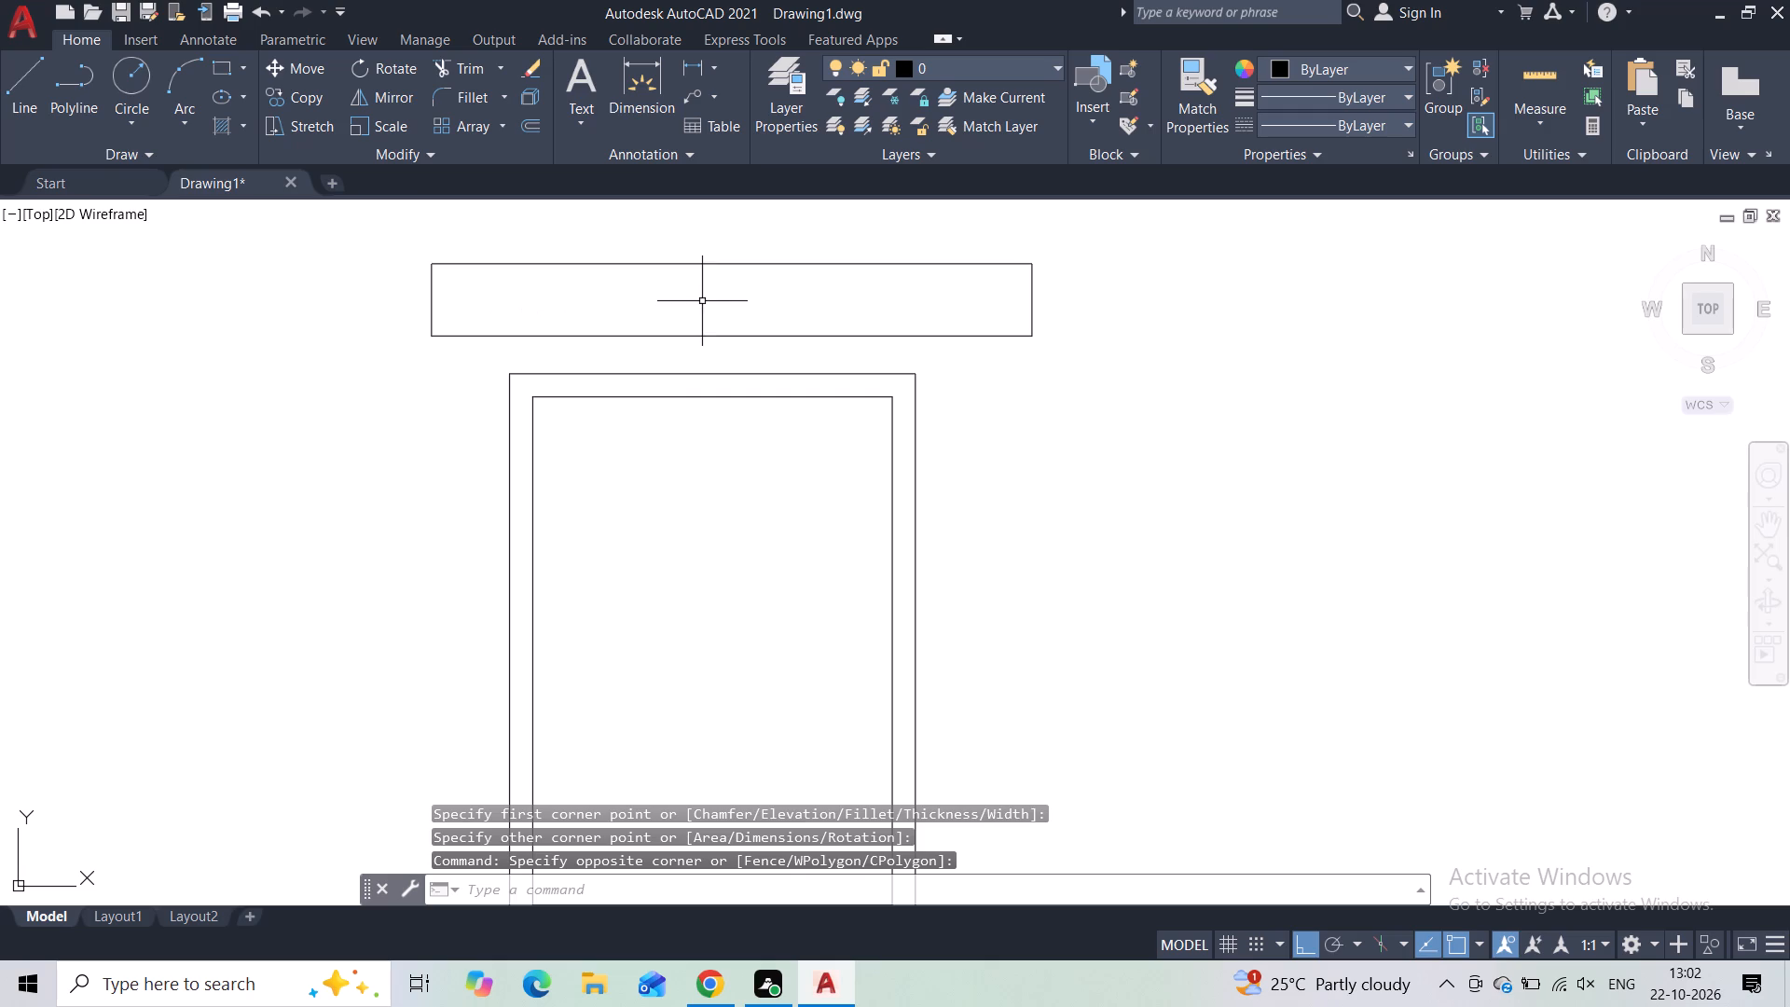
left_click(686, 325)
left_click(674, 346)
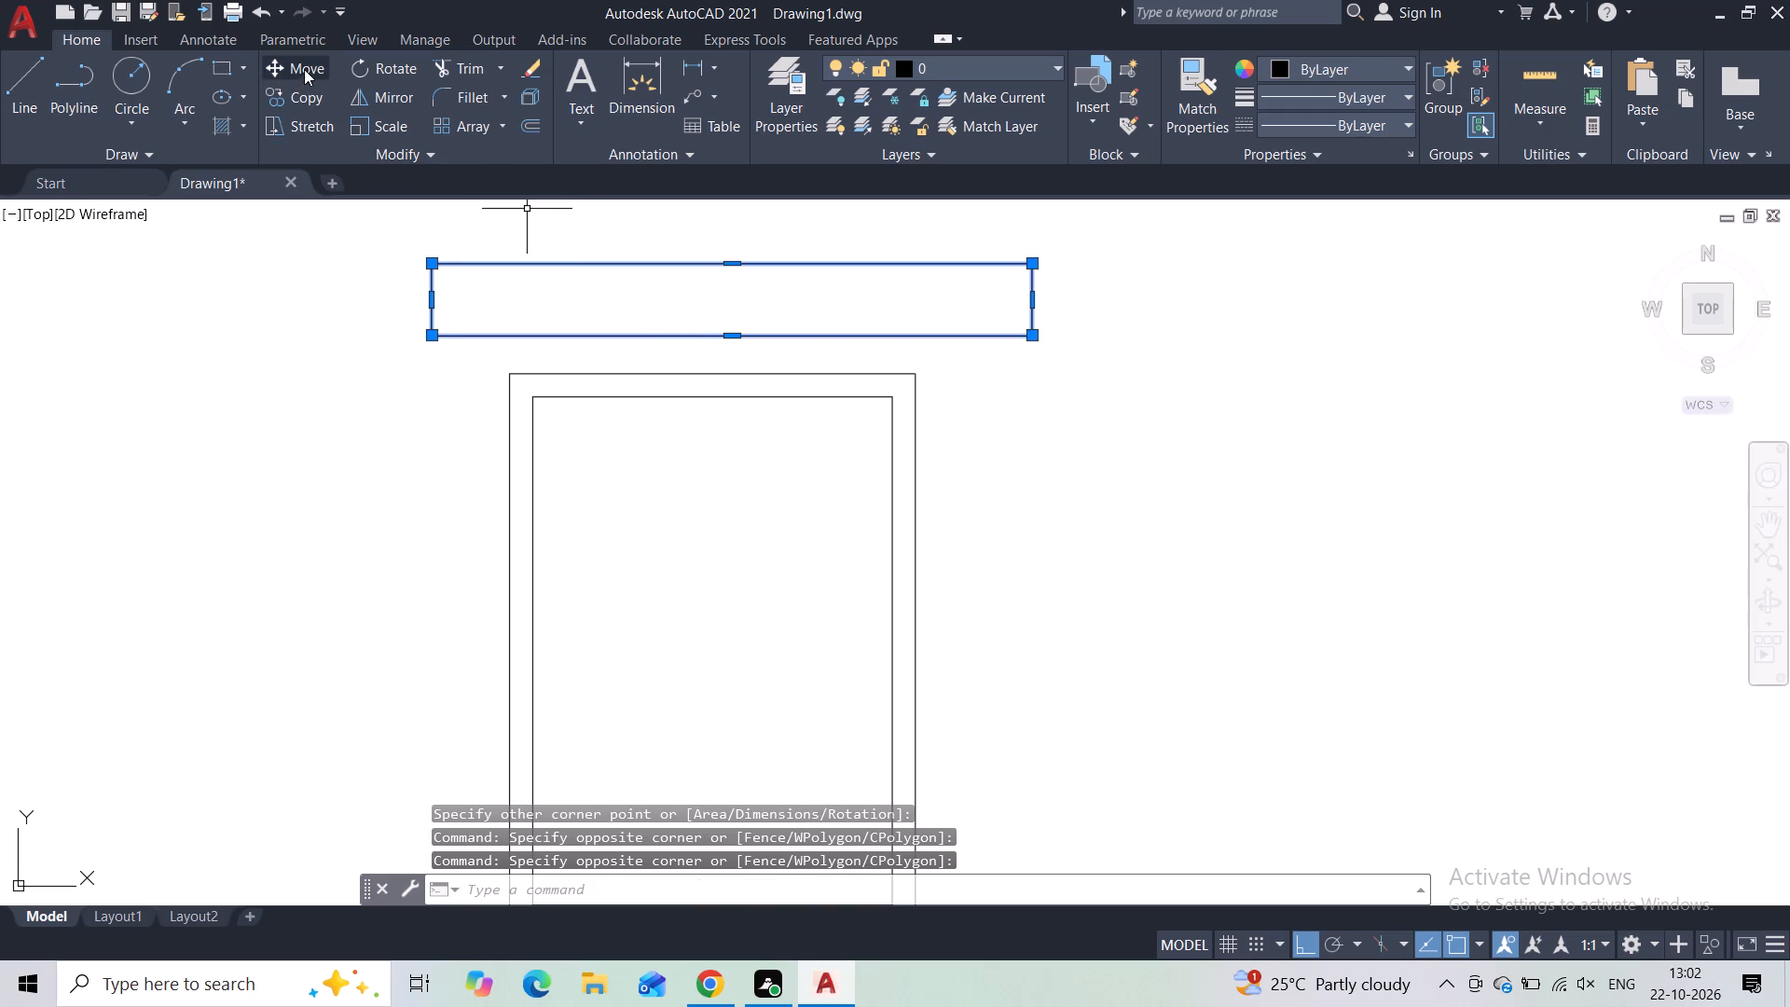
left_click(305, 69)
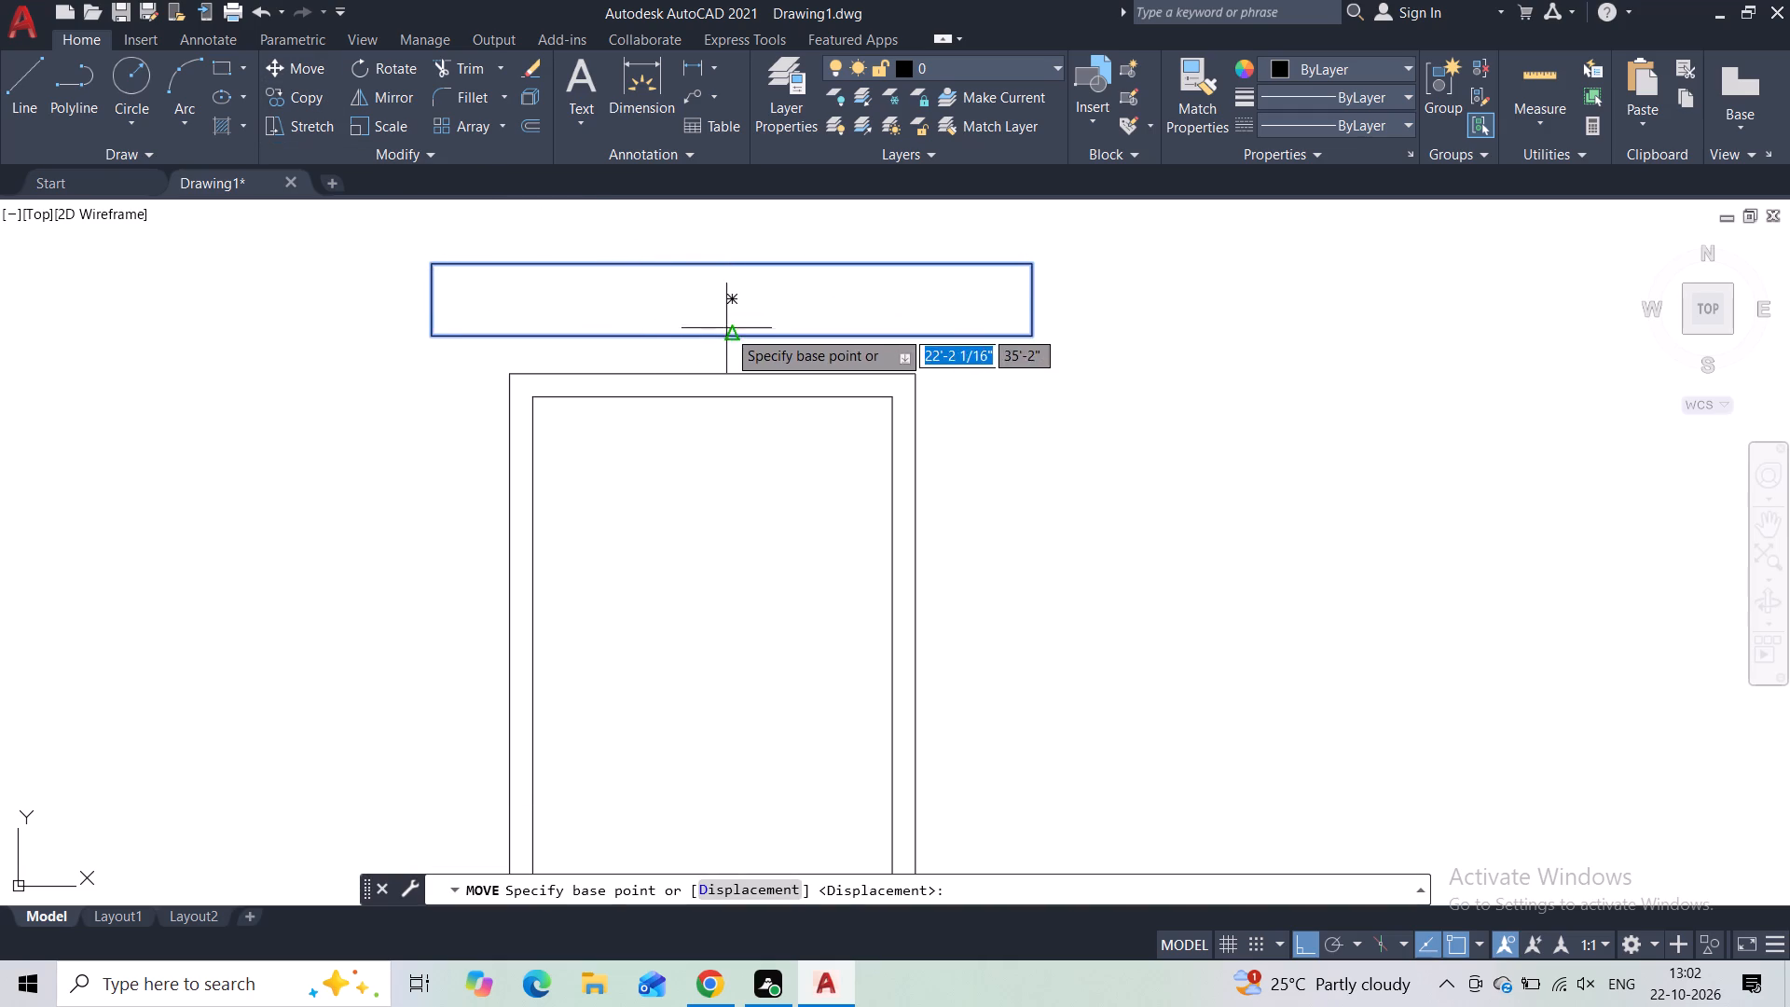
left_click(727, 338)
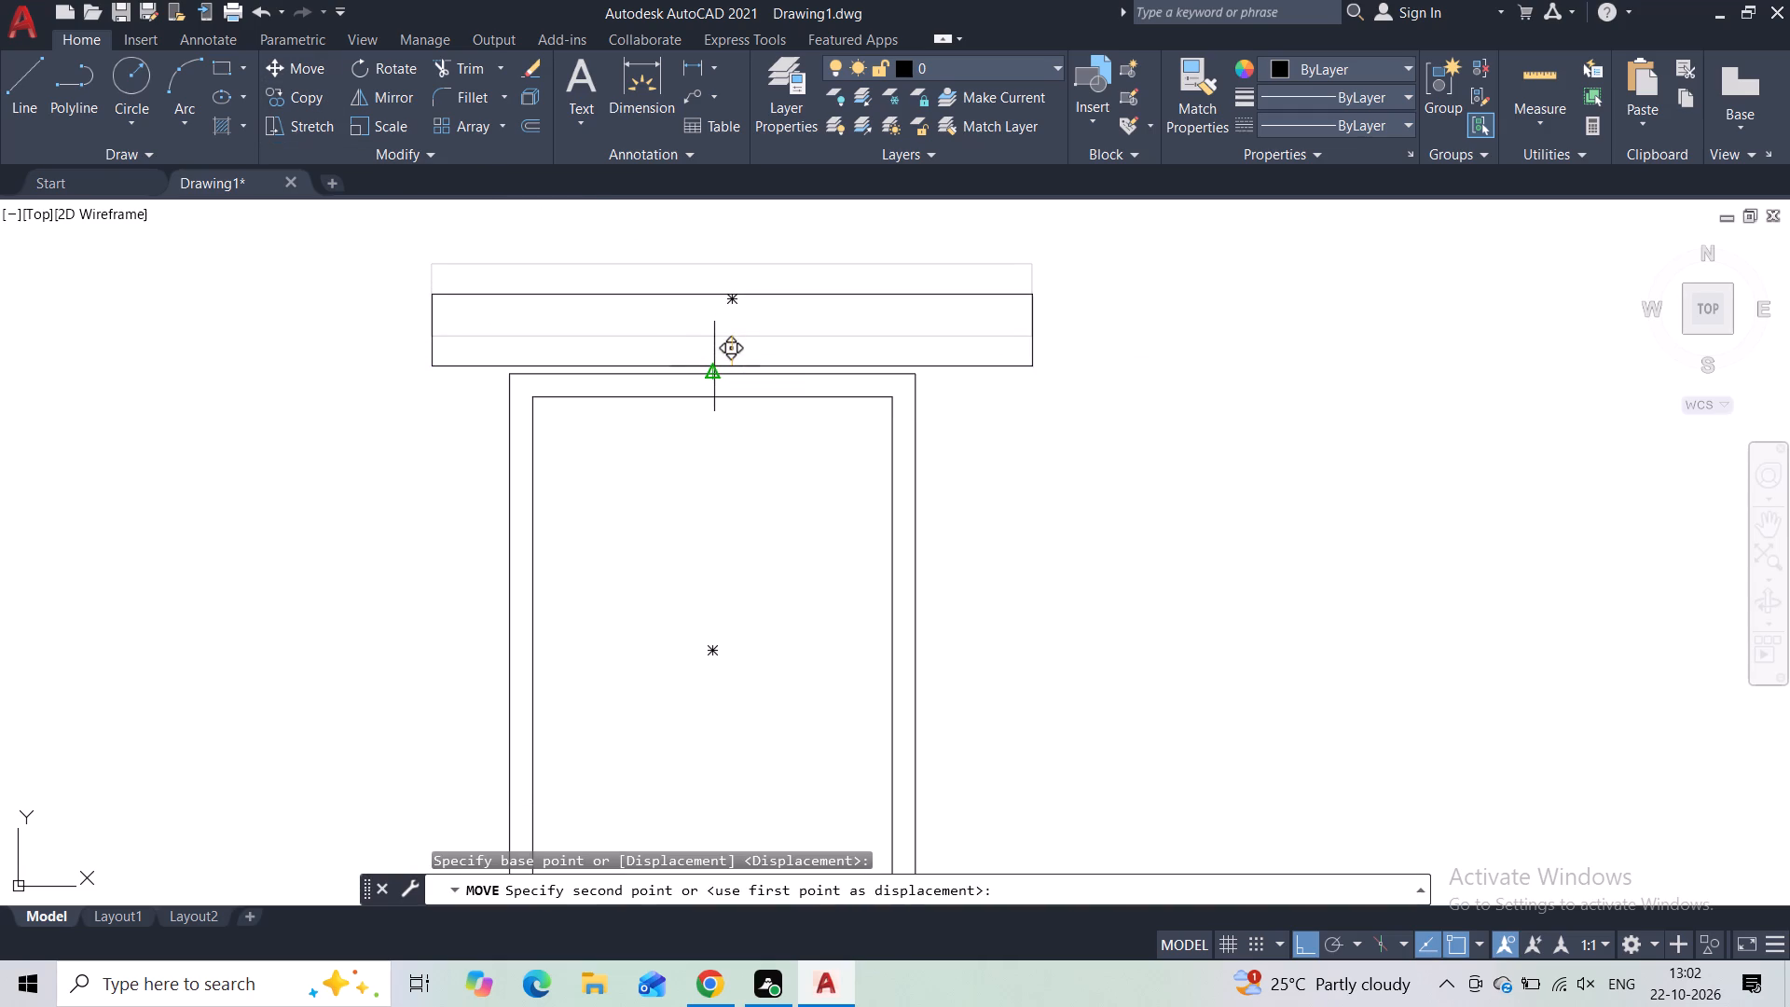
left_click(714, 366)
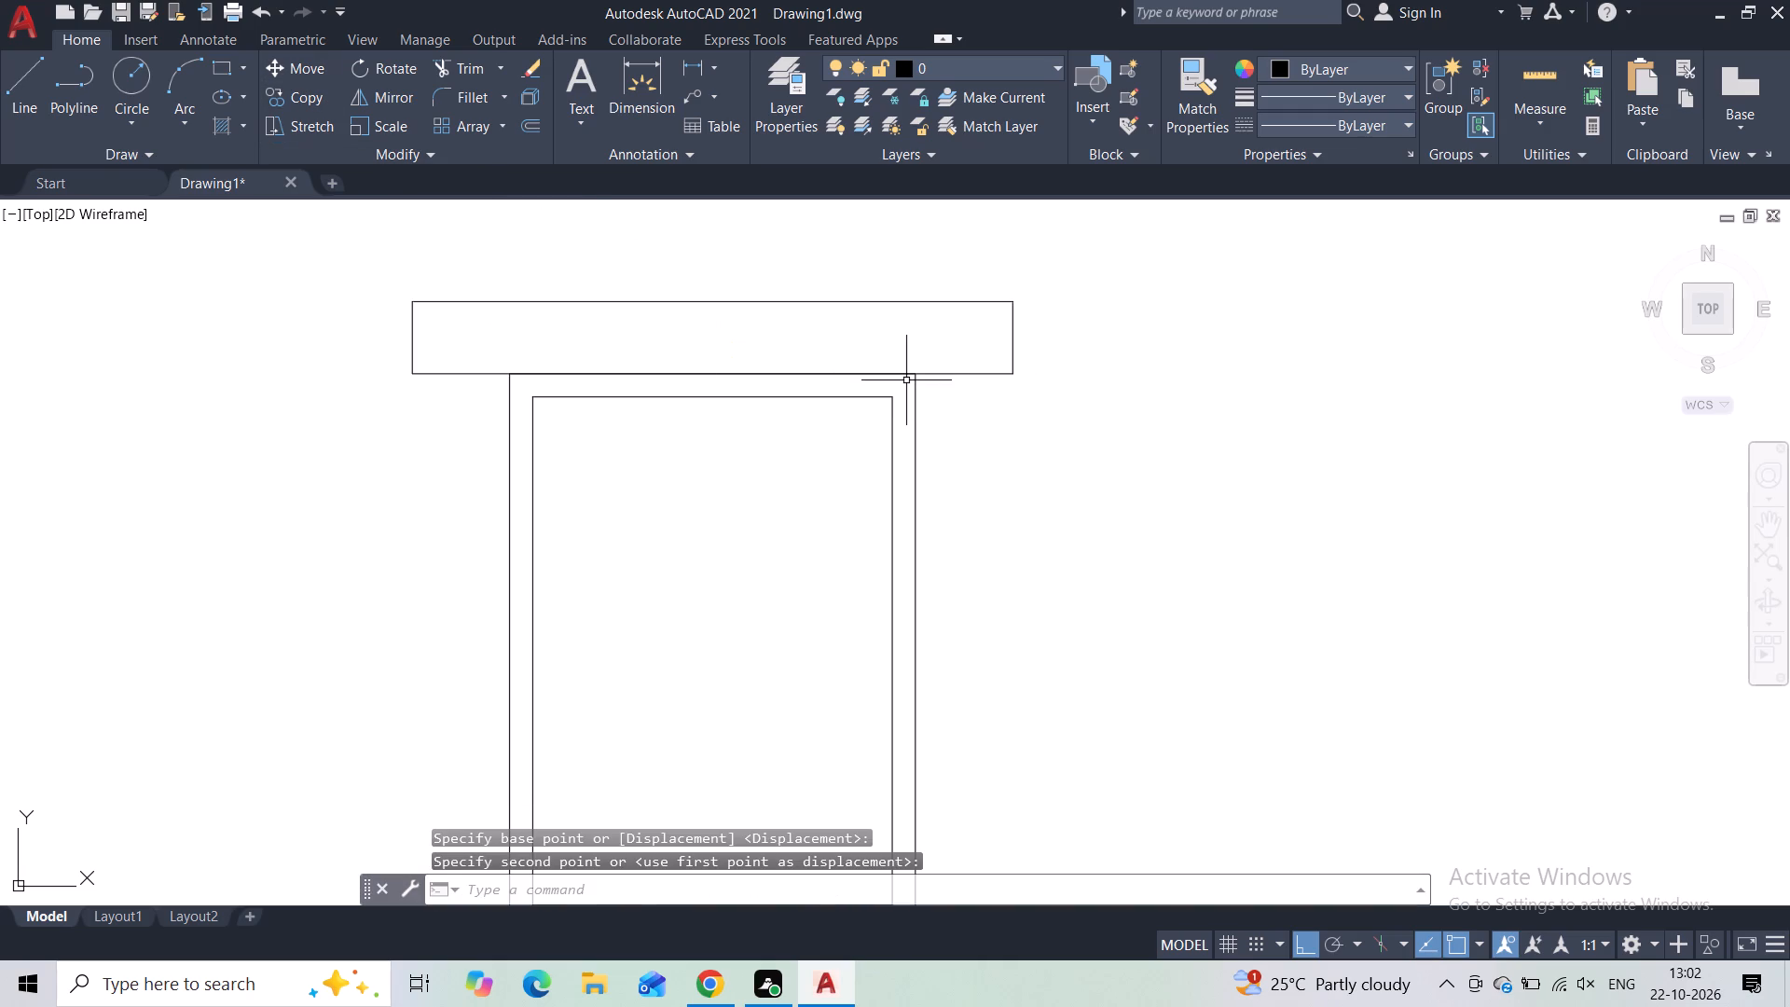
Draw a narrow upright about 11" wide and 7' high with lines, rising from the roof line's outer corner above the stair side.
scroll(998, 427, "down", 5)
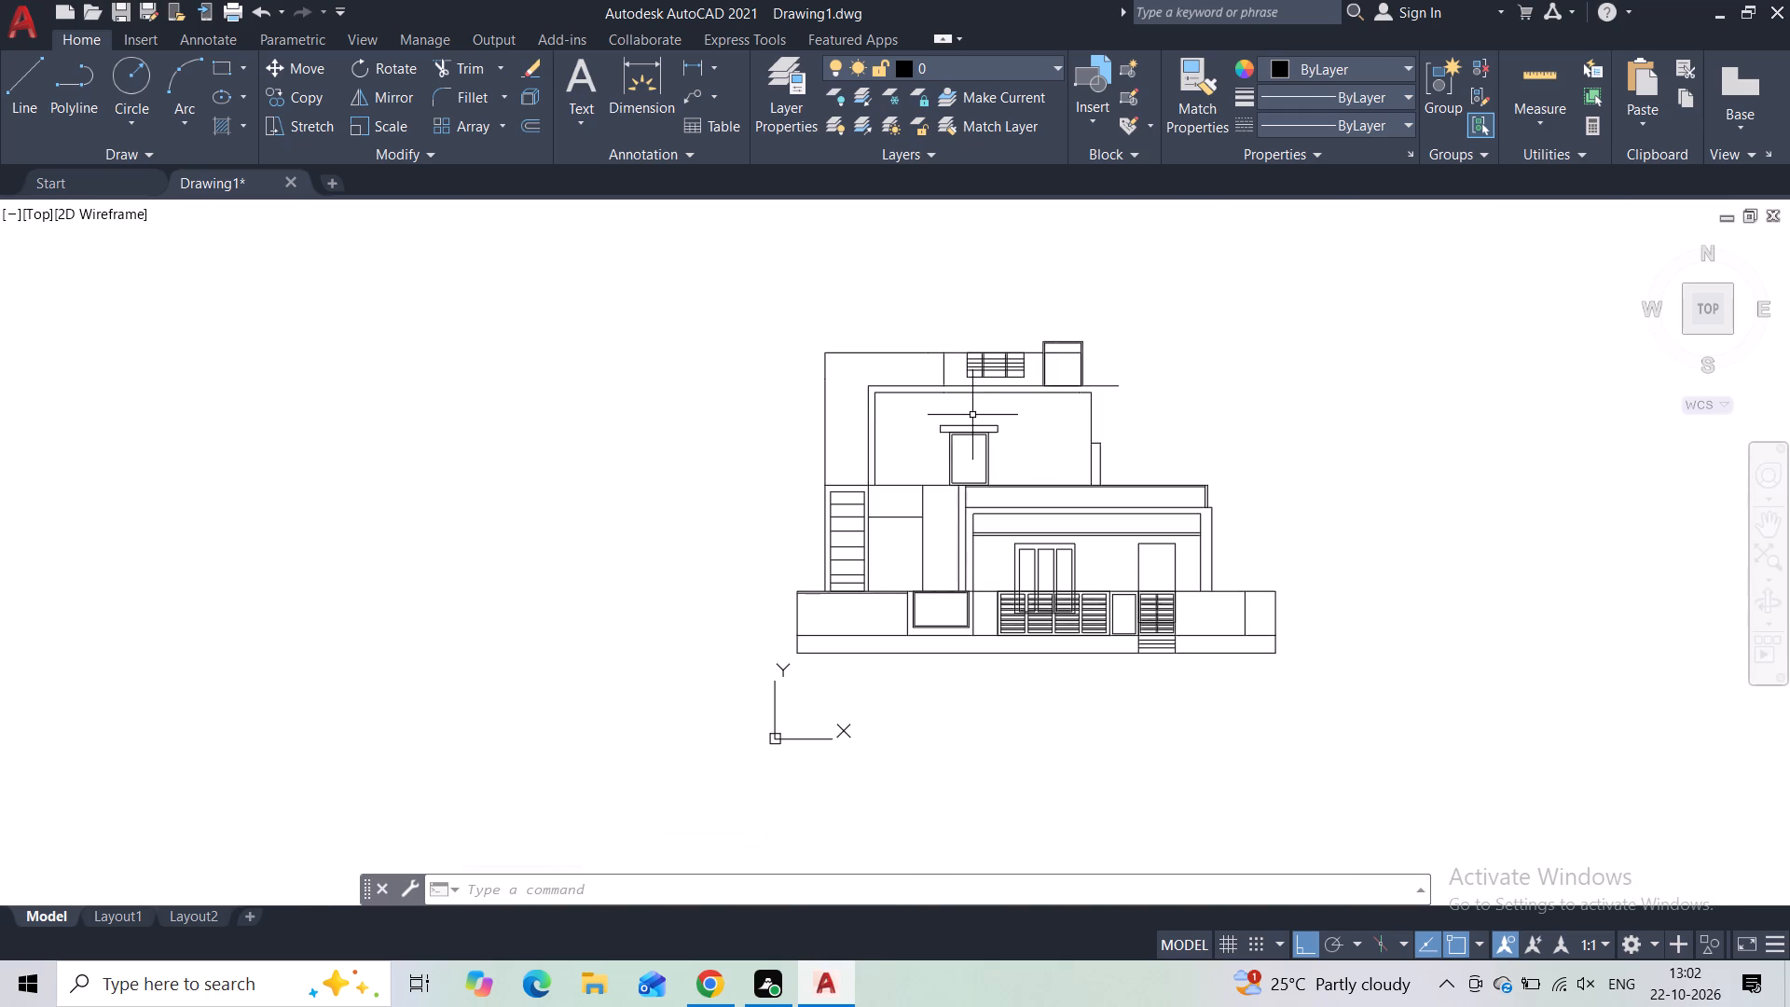
scroll(909, 357, "up", 1)
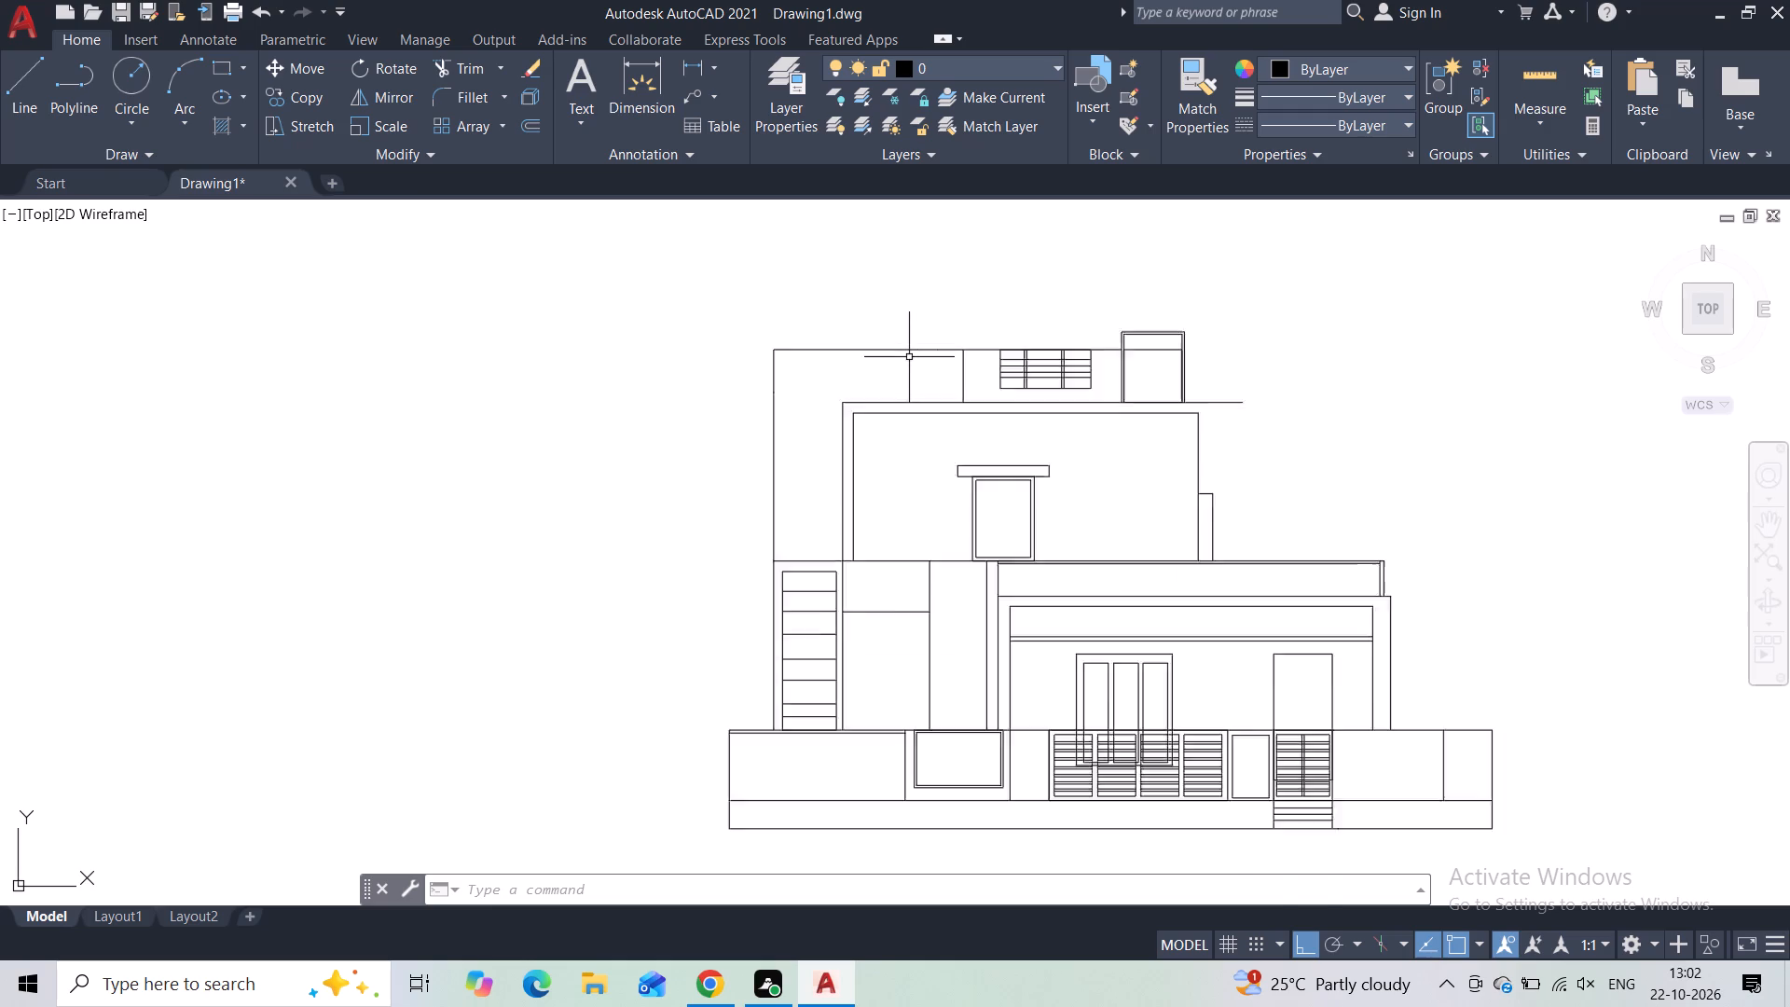
scroll(909, 357, "up", 1)
middle_click_drag(888, 314, 872, 383)
scroll(872, 383, "up", 1)
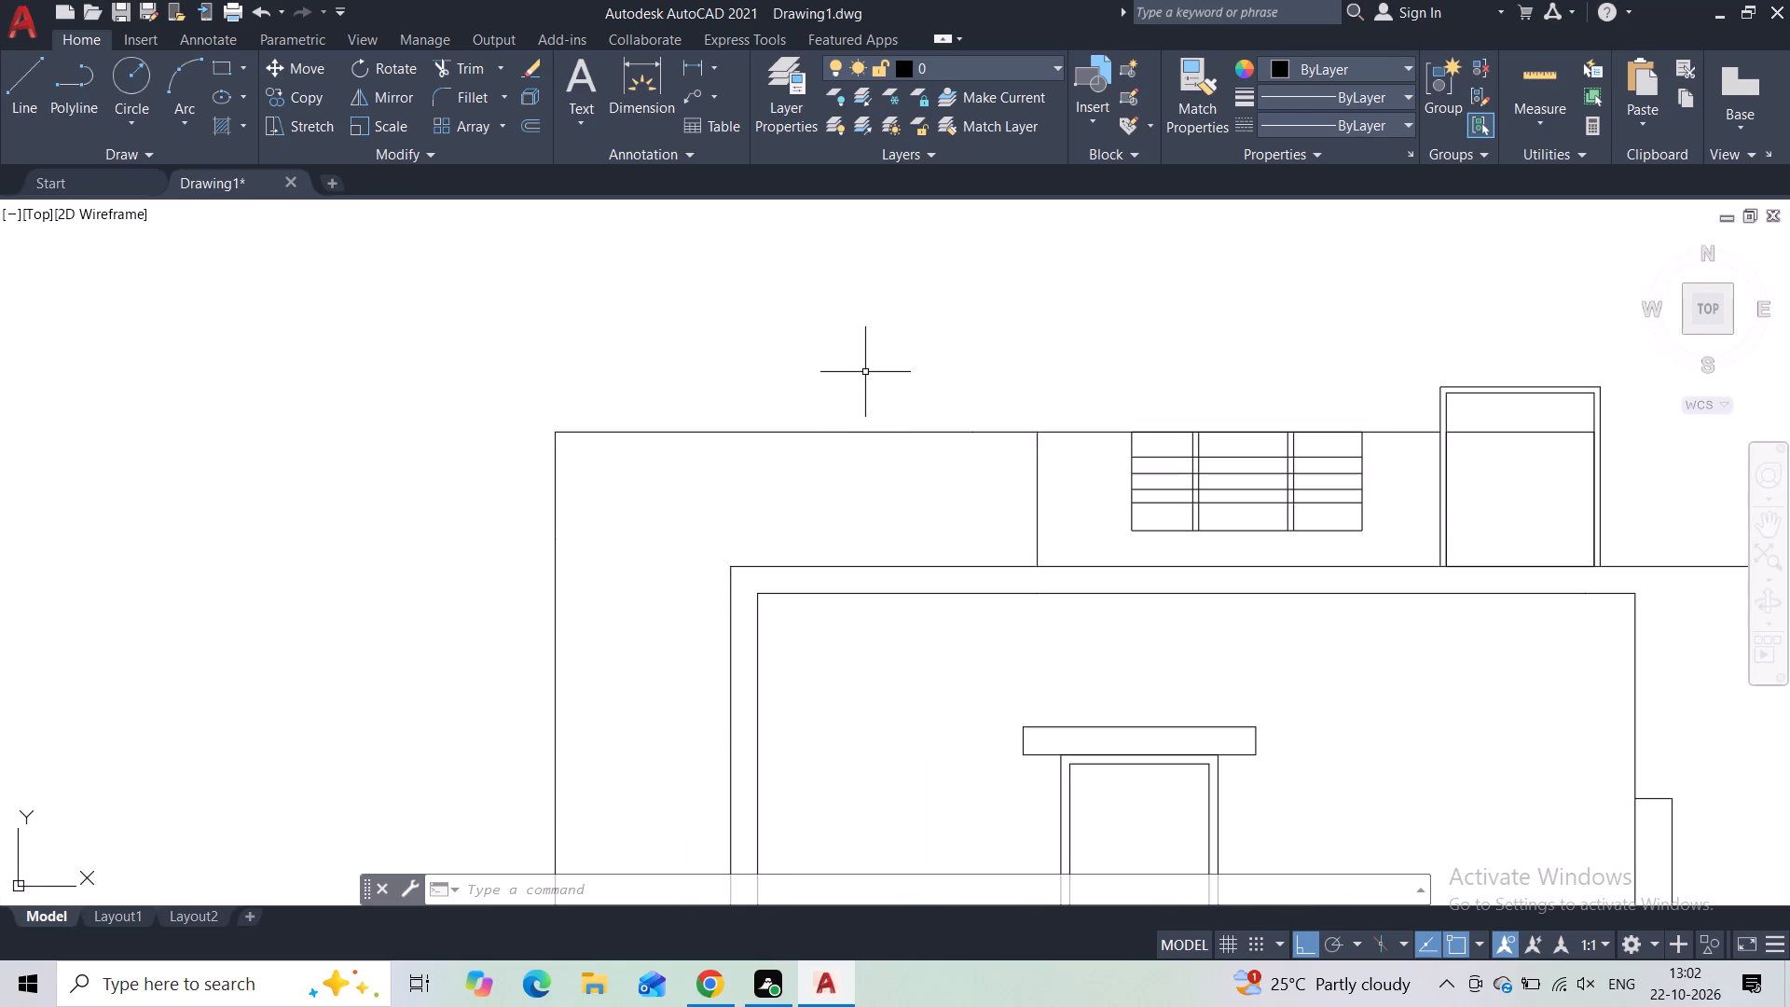
left_click(0, 85)
left_click(34, 103)
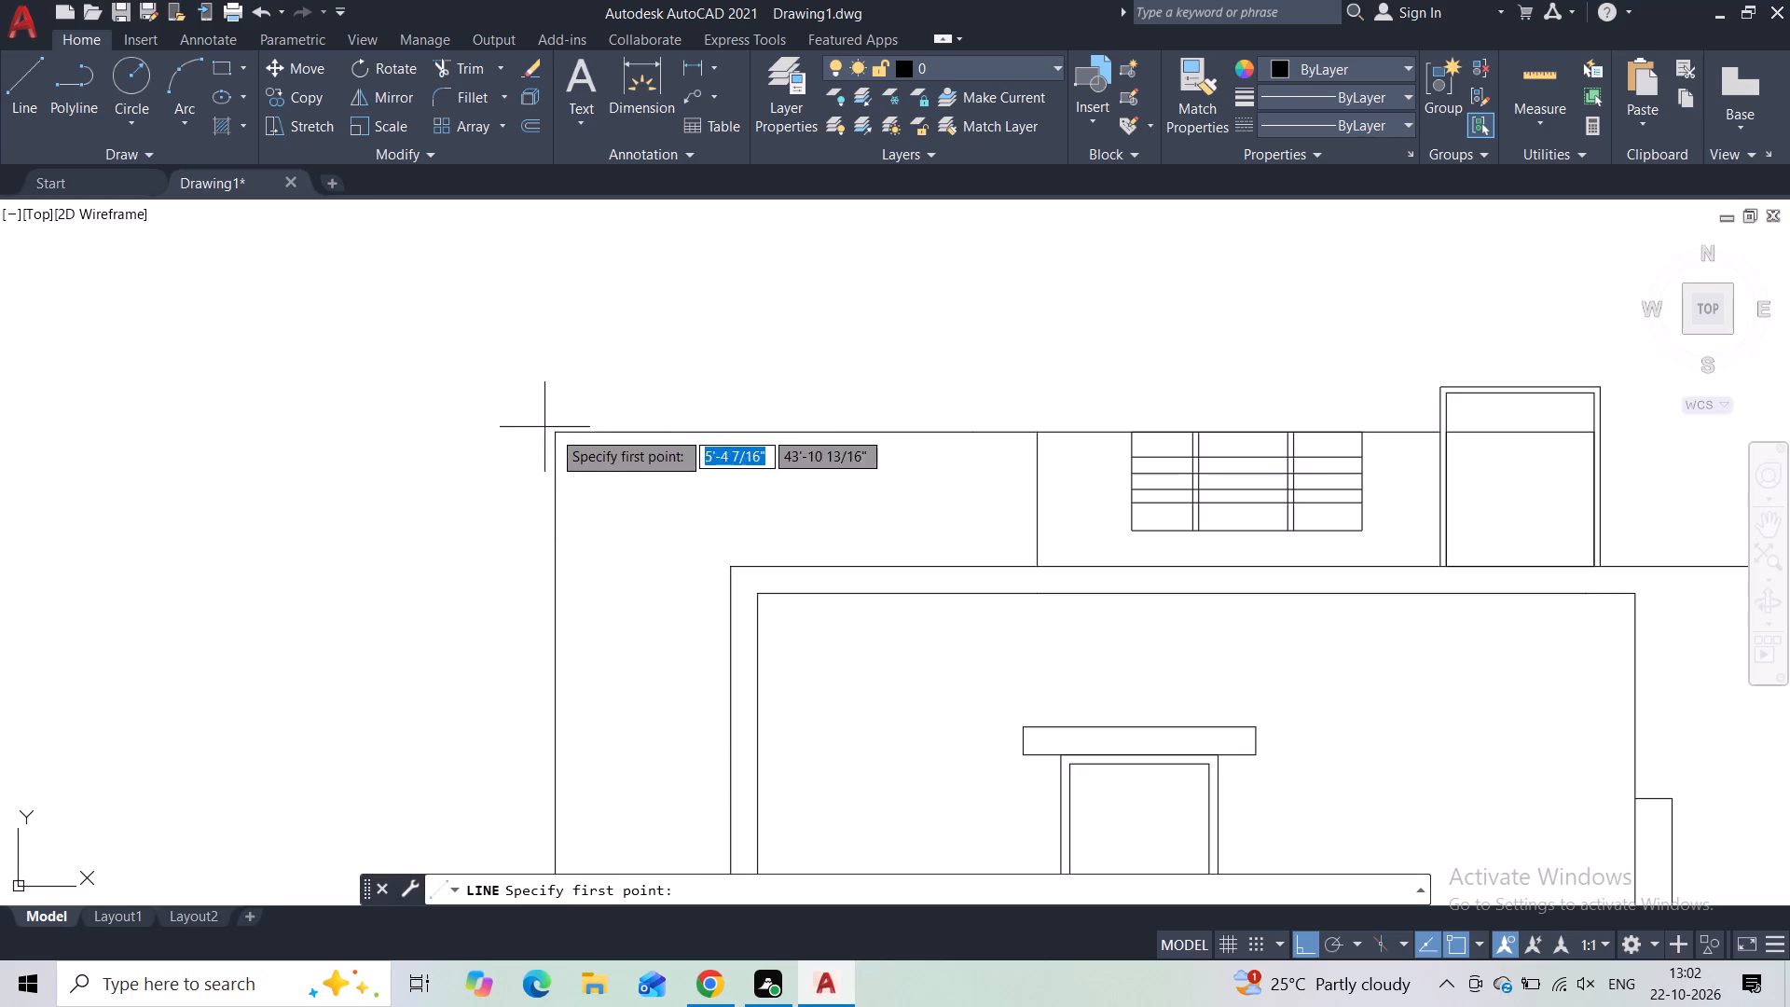
left_click(559, 433)
middle_click_drag(574, 308, 556, 499)
left_click(558, 367)
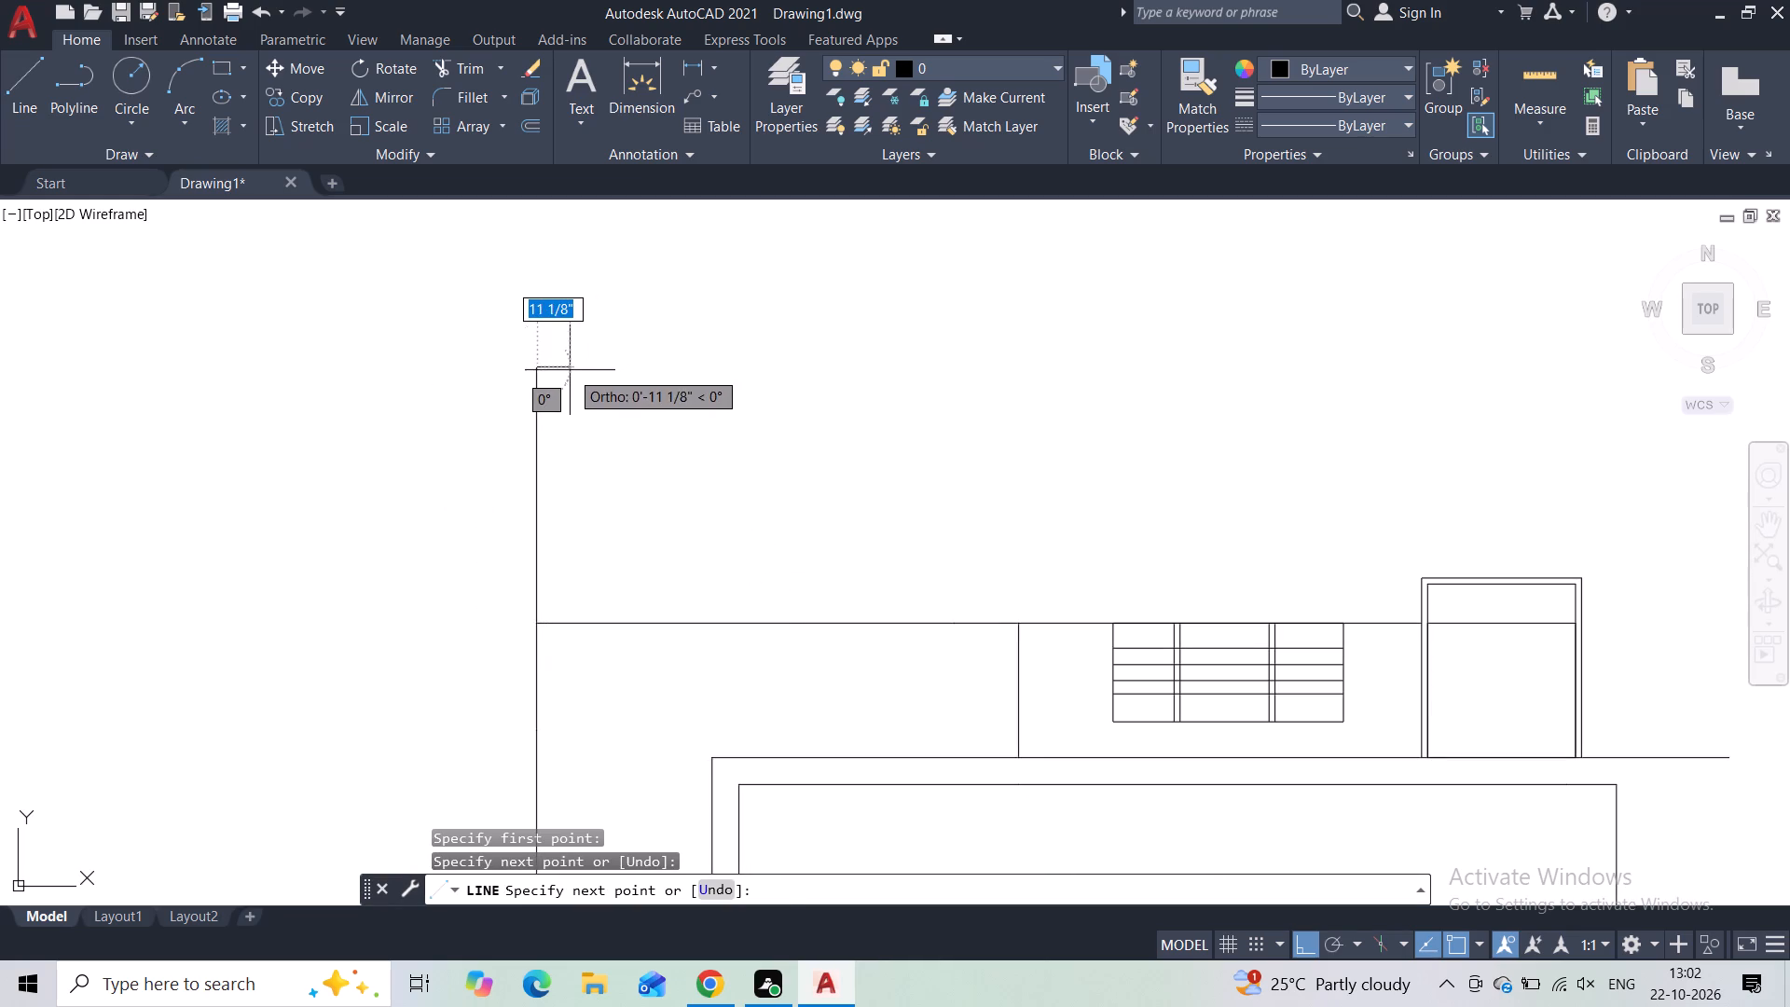
left_click(570, 370)
left_click(565, 616)
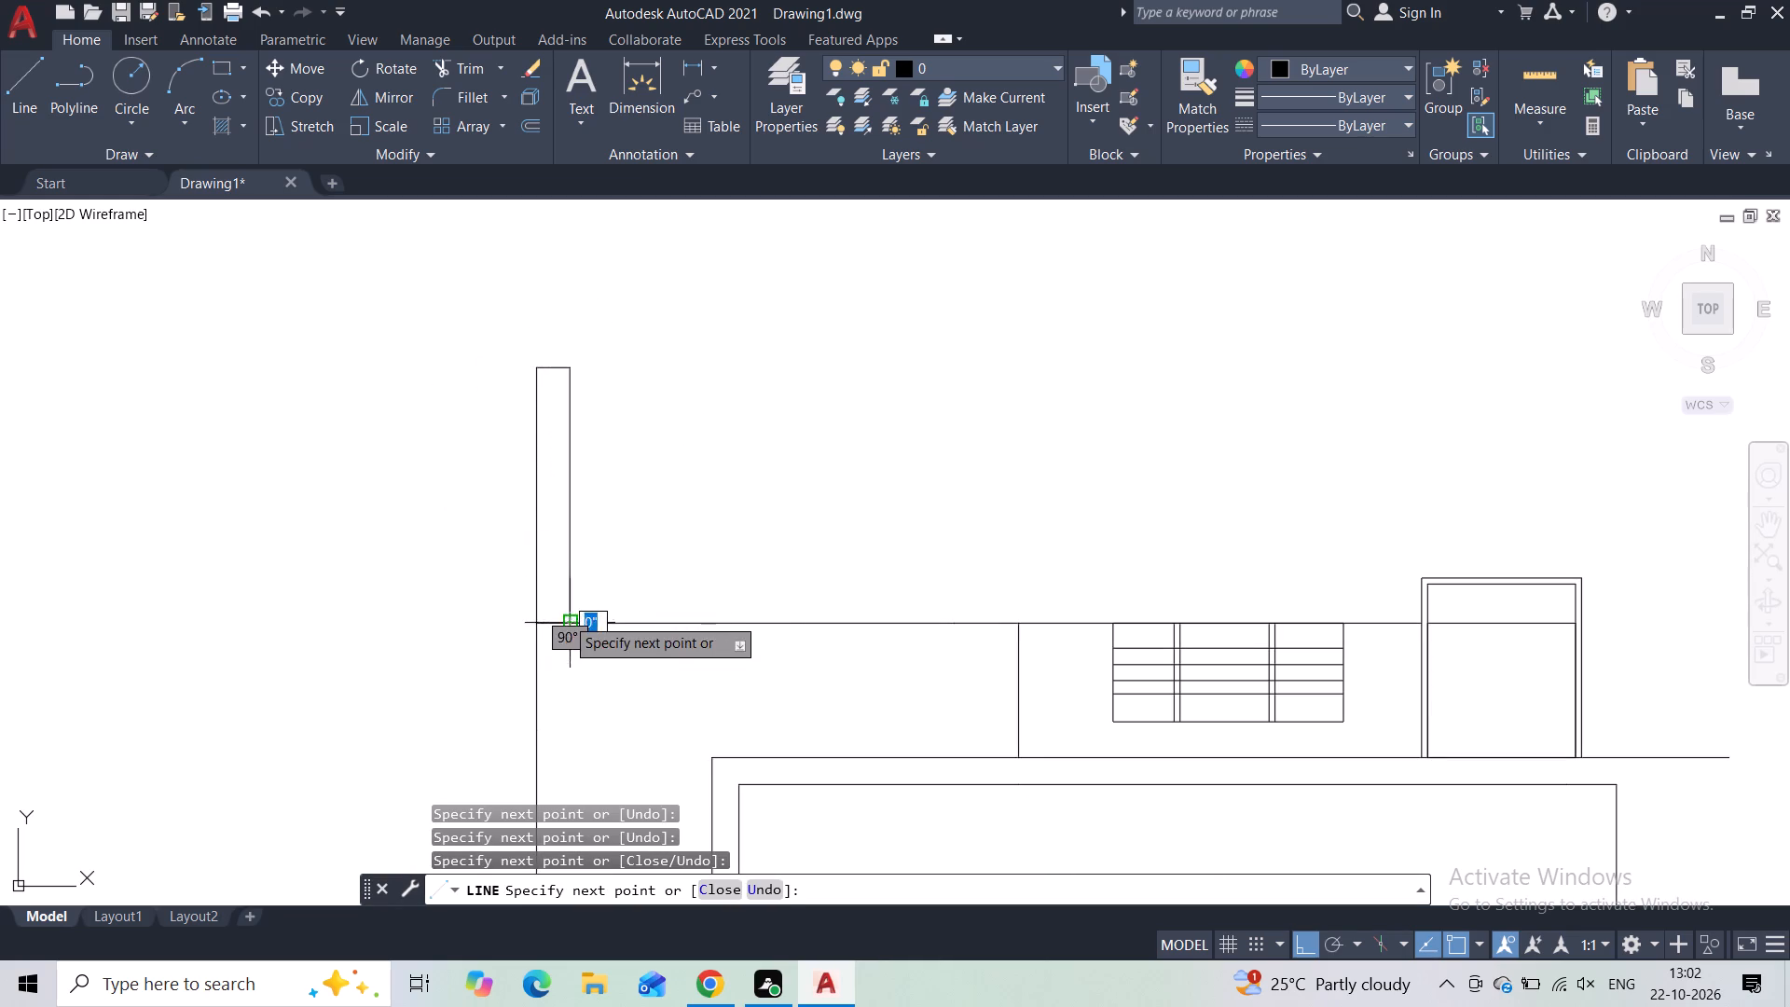
scroll(644, 468, "down", 3)
key("Escape")
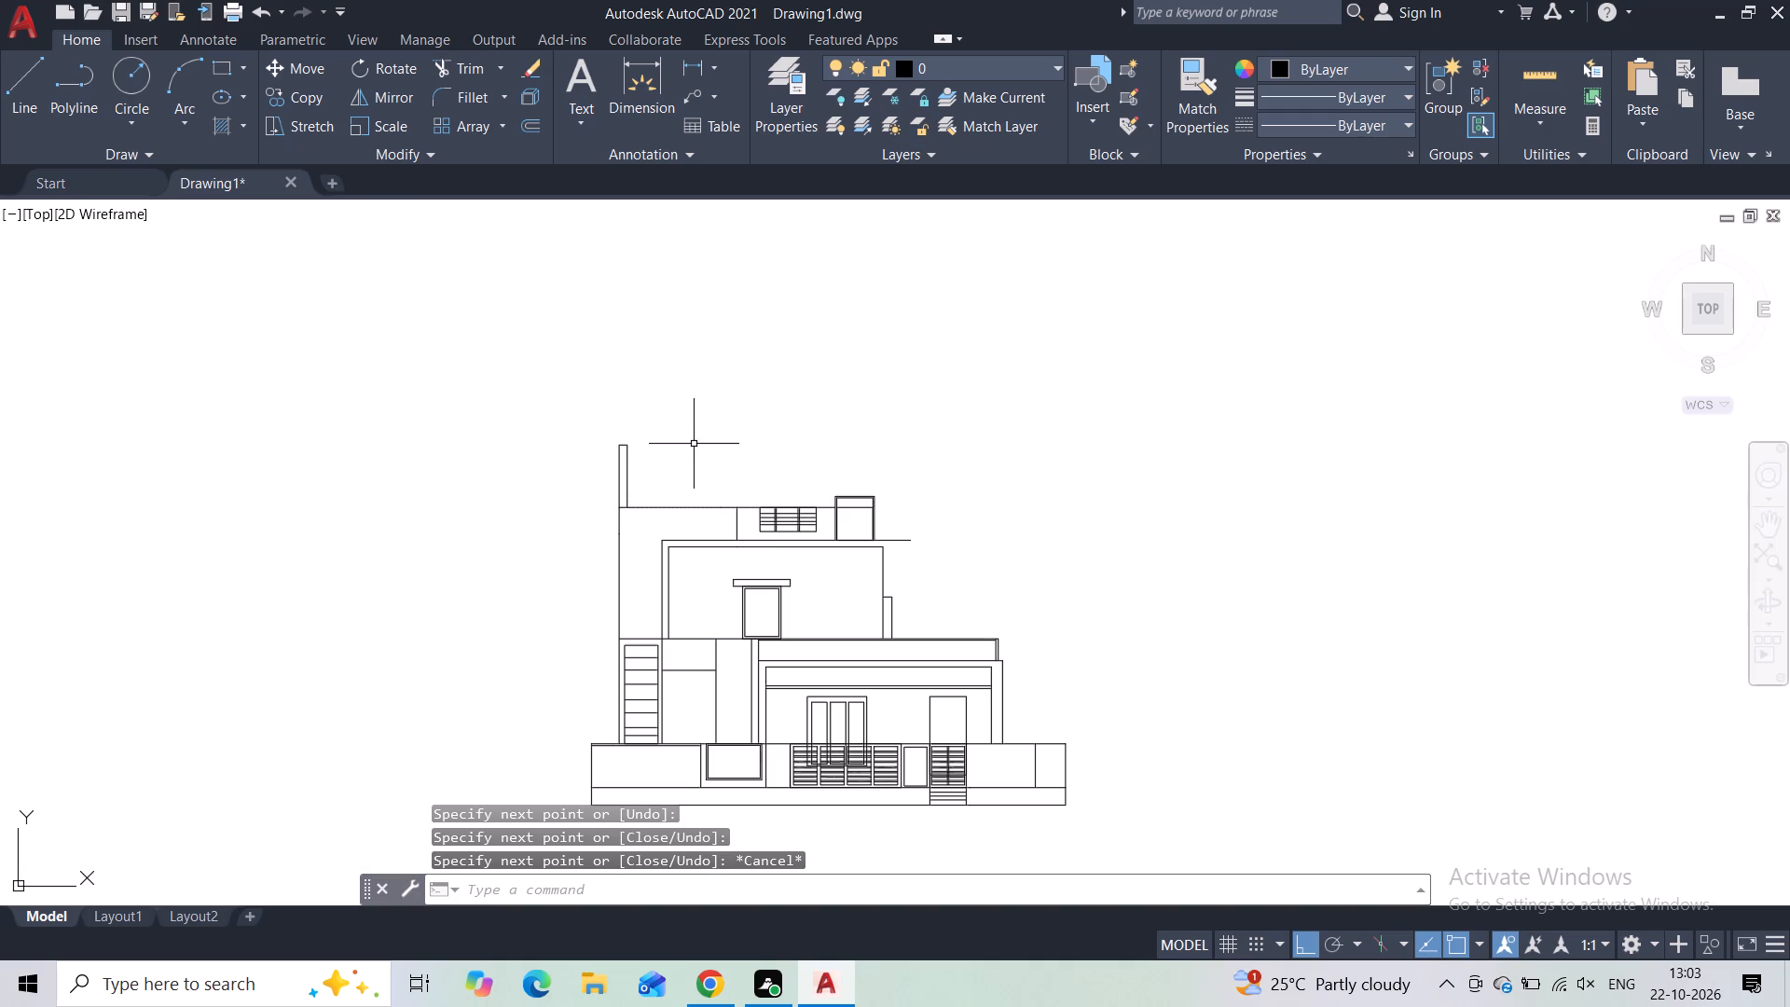
Extend the narrow upright's top with a horizontal line about 10' long, and close it down to the roof line as a box.
scroll(638, 444, "up", 2)
key("space")
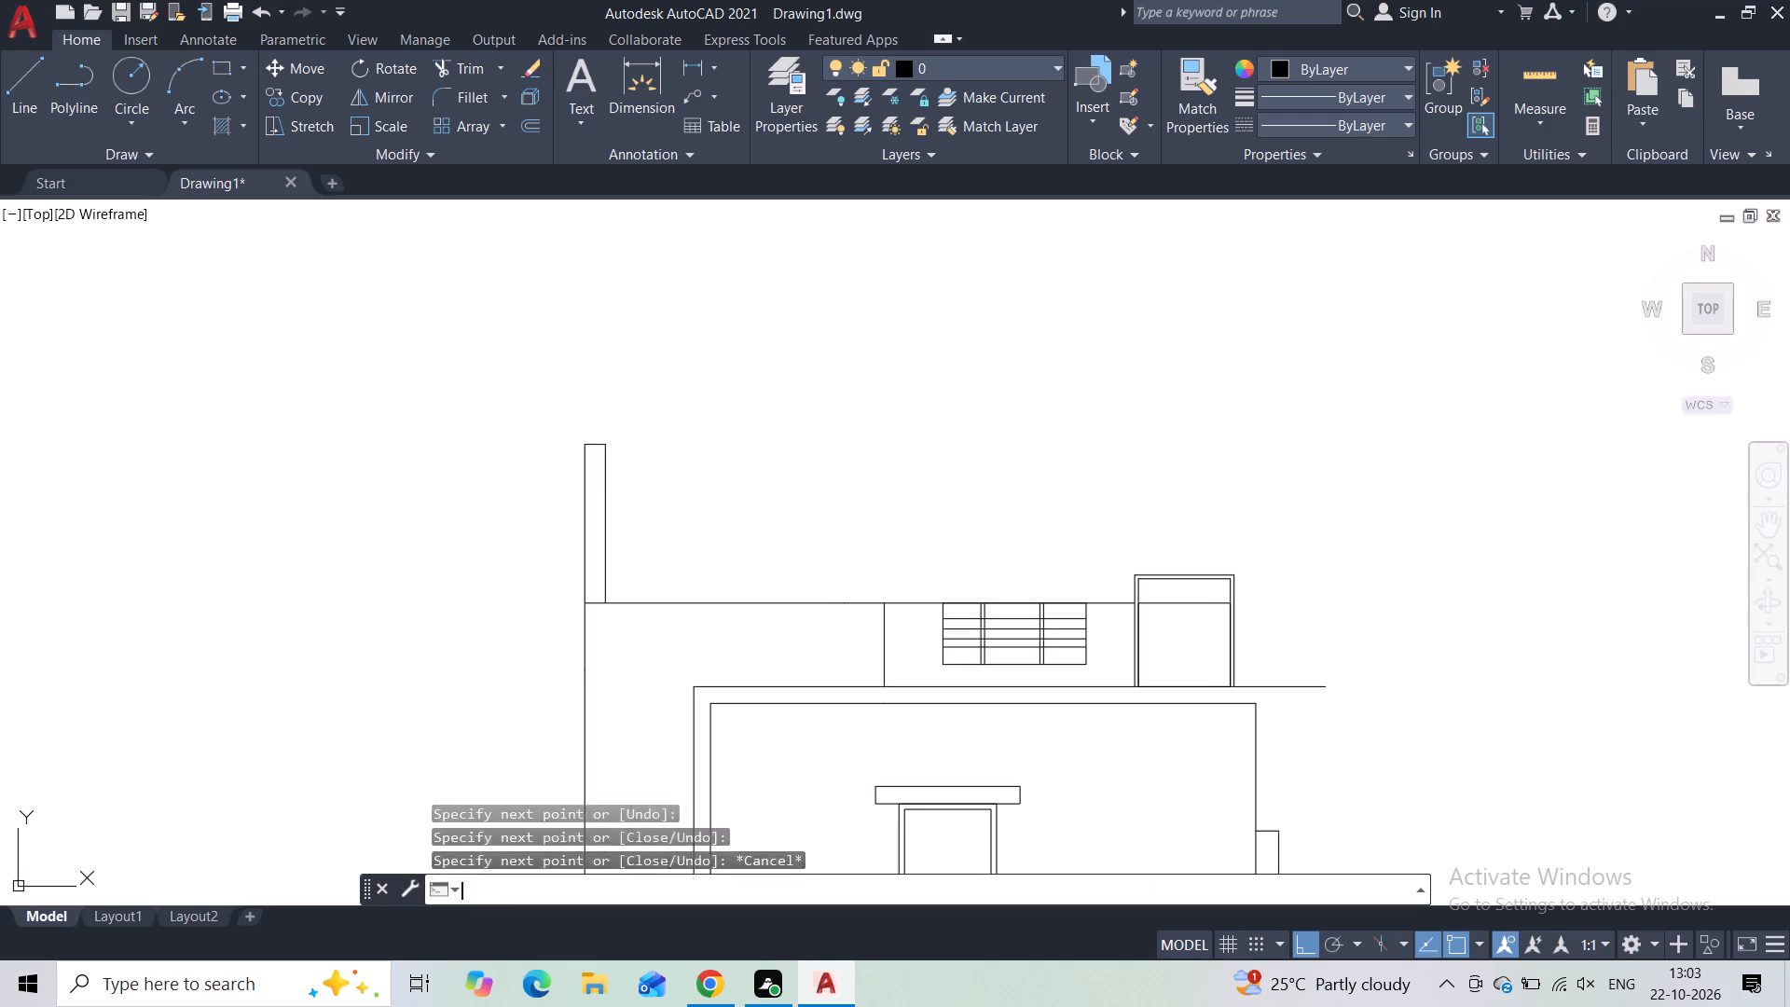
scroll(606, 454, "up", 2)
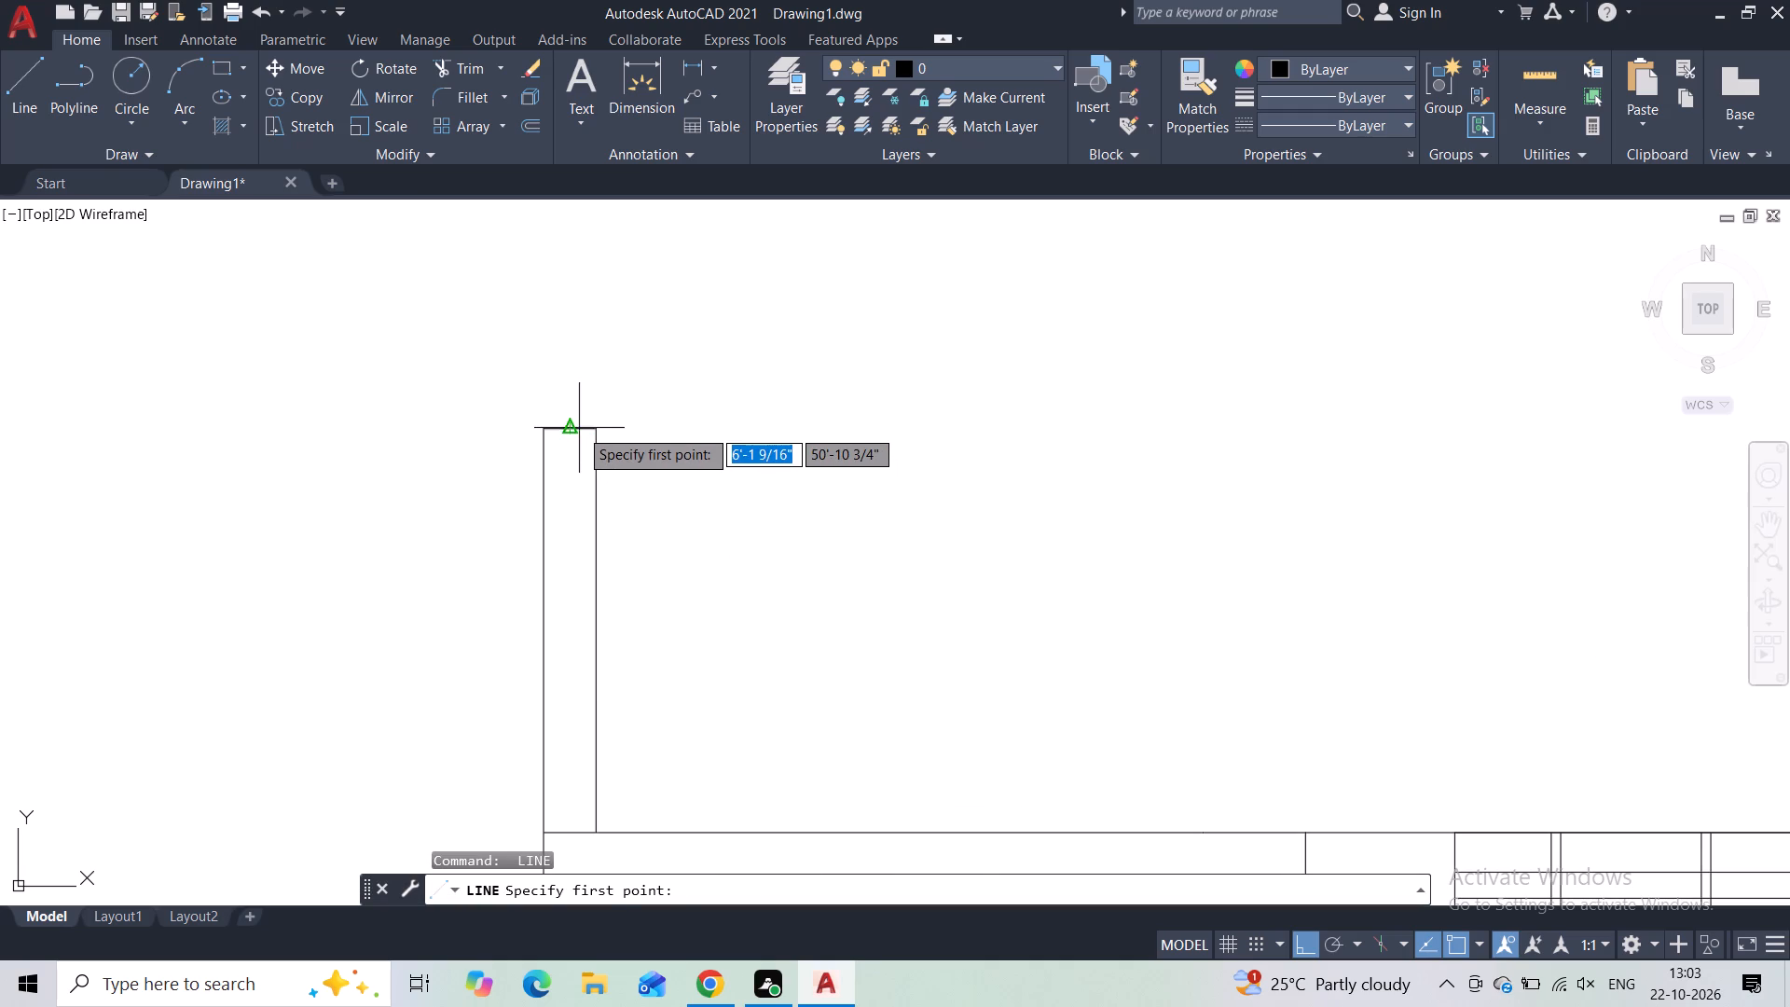
left_click(595, 435)
scroll(882, 501, "down", 3)
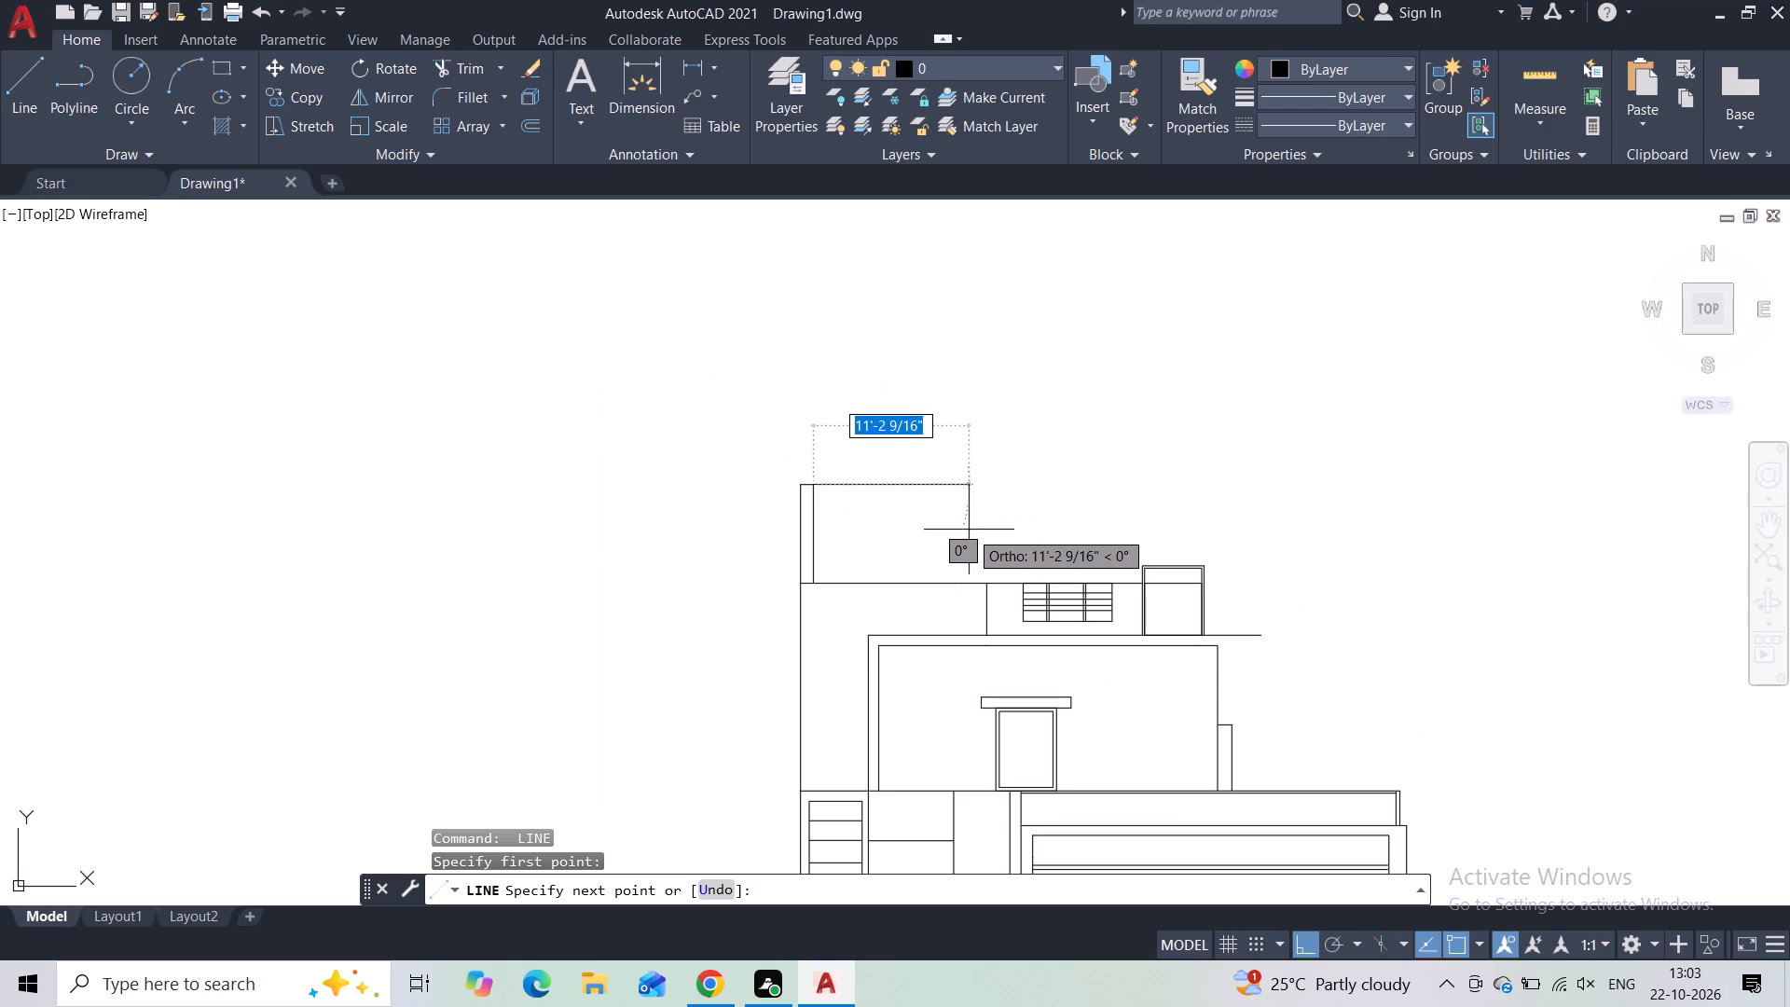
left_click(951, 528)
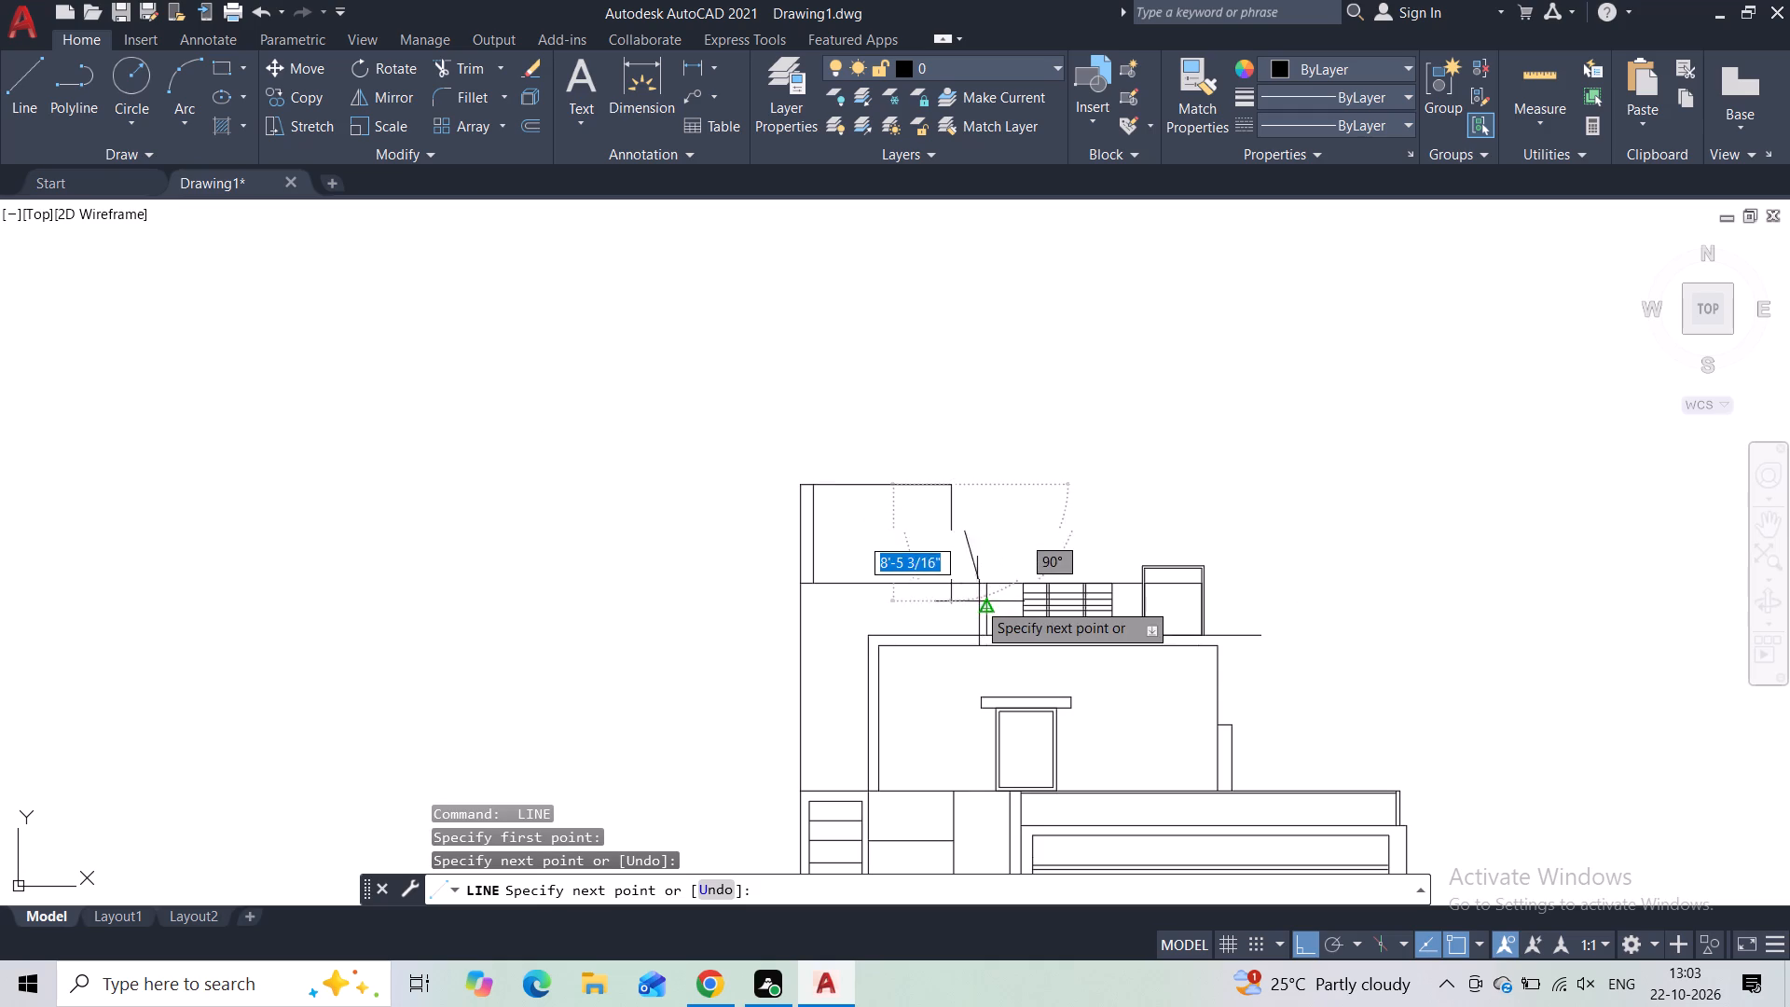
left_click(953, 584)
key("Escape")
Draw a vertical line inside the roof box, close beside the narrow upright, from the box's top edge down to the roof line.
scroll(910, 533, "up", 1)
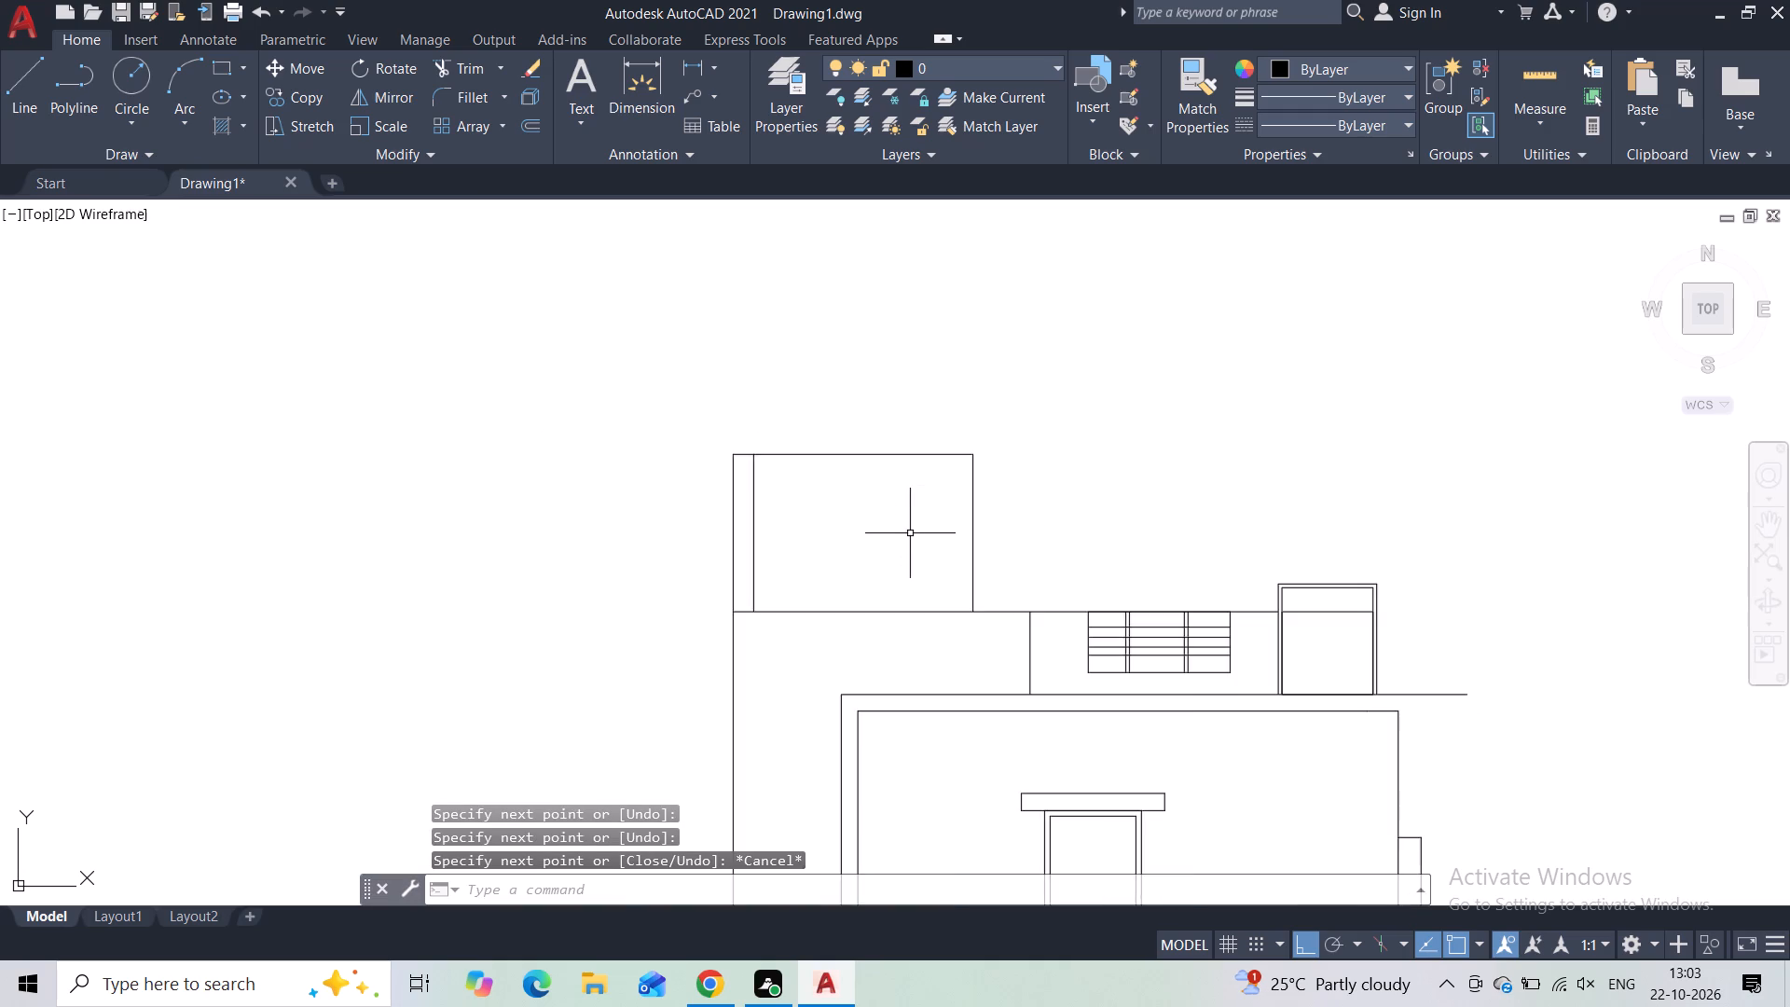
scroll(910, 533, "up", 2)
key("space")
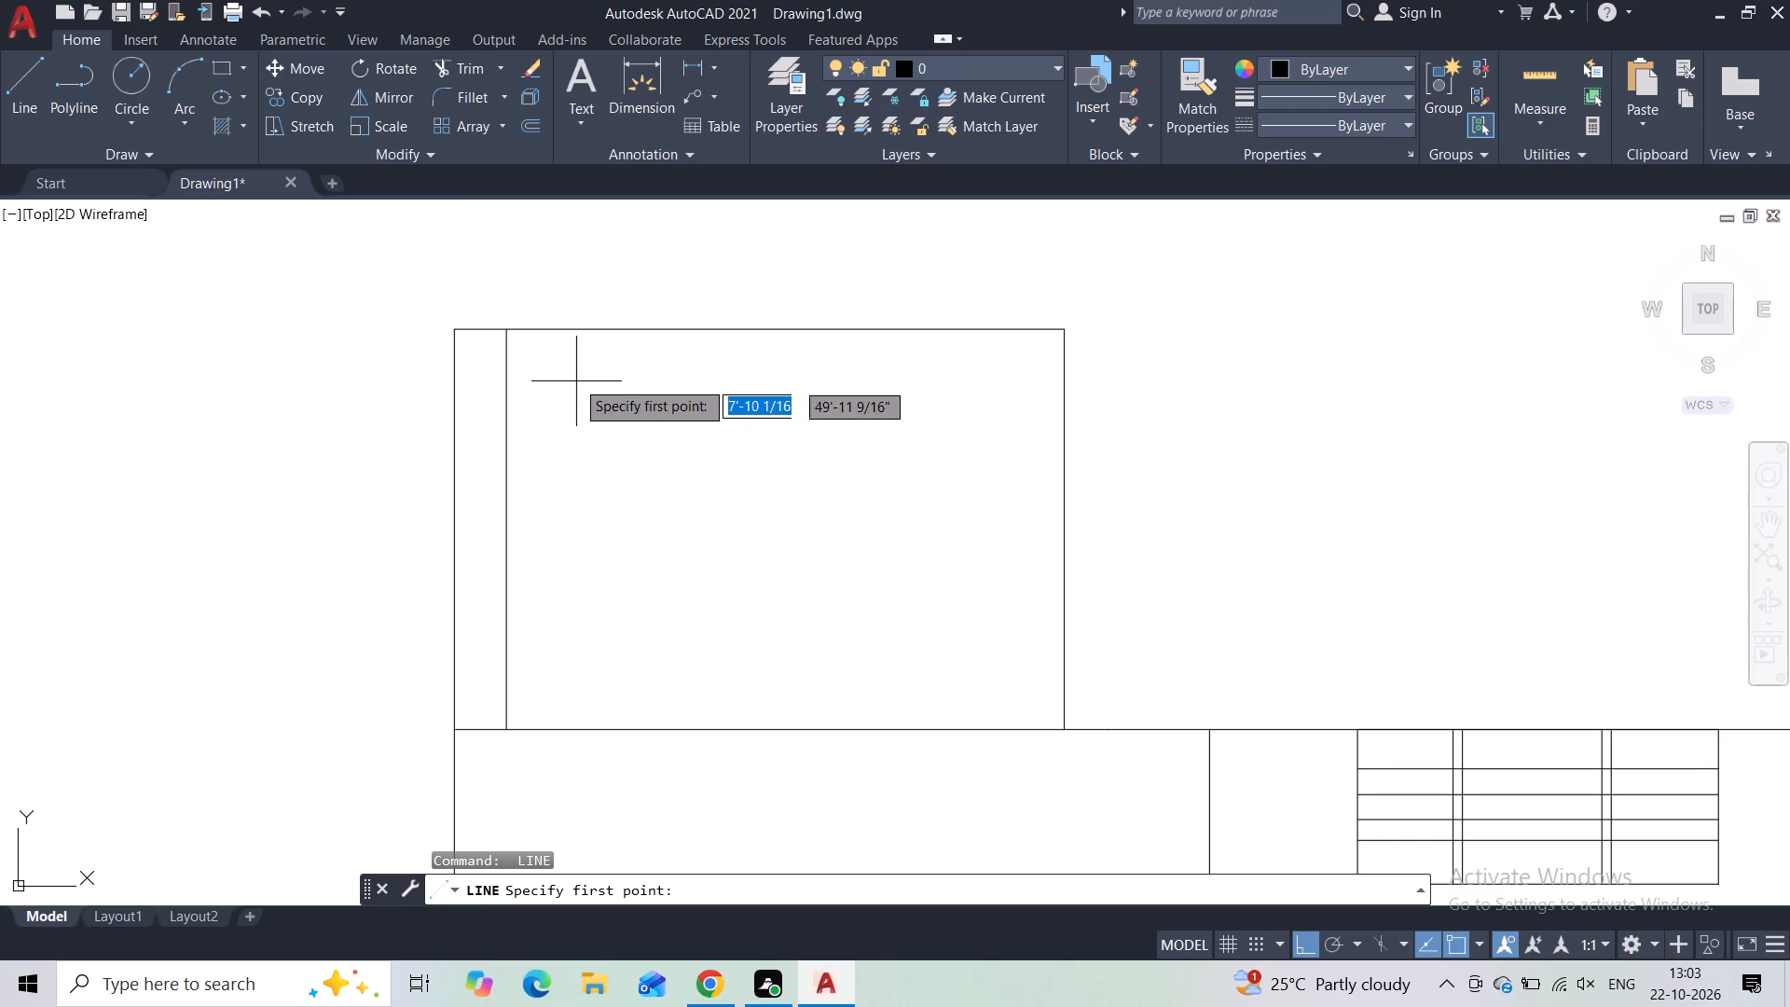
left_click(530, 335)
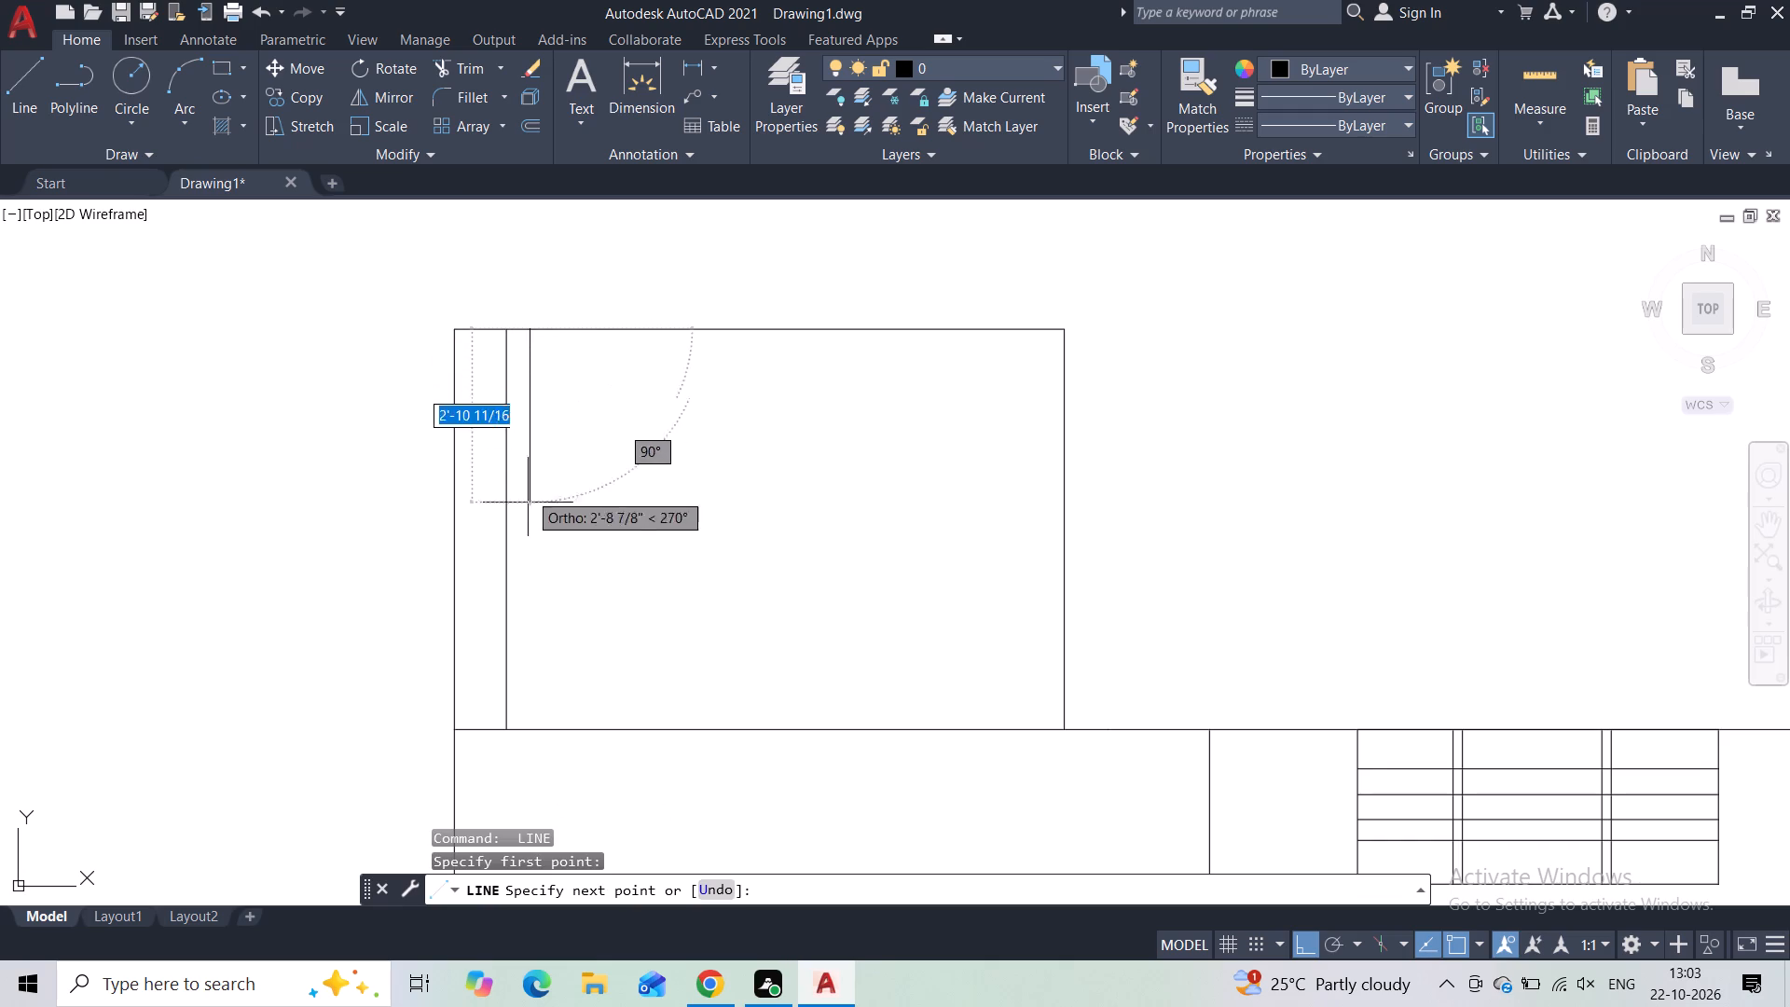
left_click(533, 726)
key("Escape")
scroll(565, 639, "down", 2)
middle_click_drag(587, 630, 428, 499)
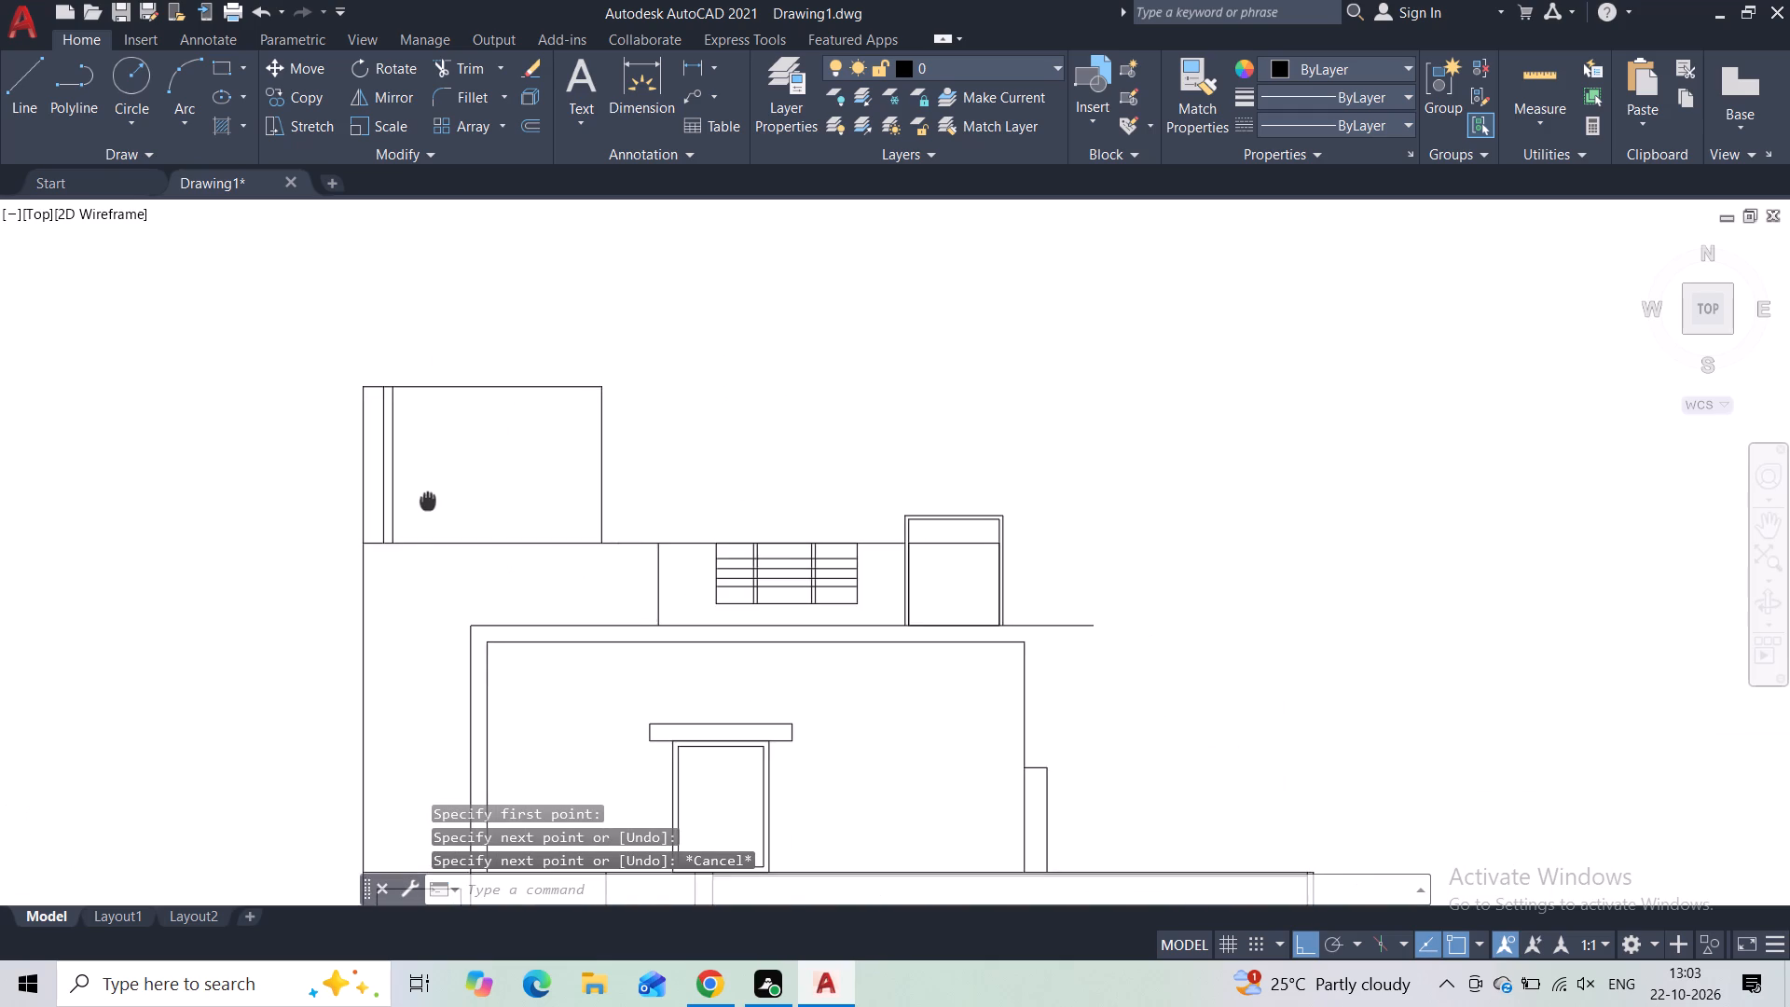
middle_click_drag(428, 499, 362, 440)
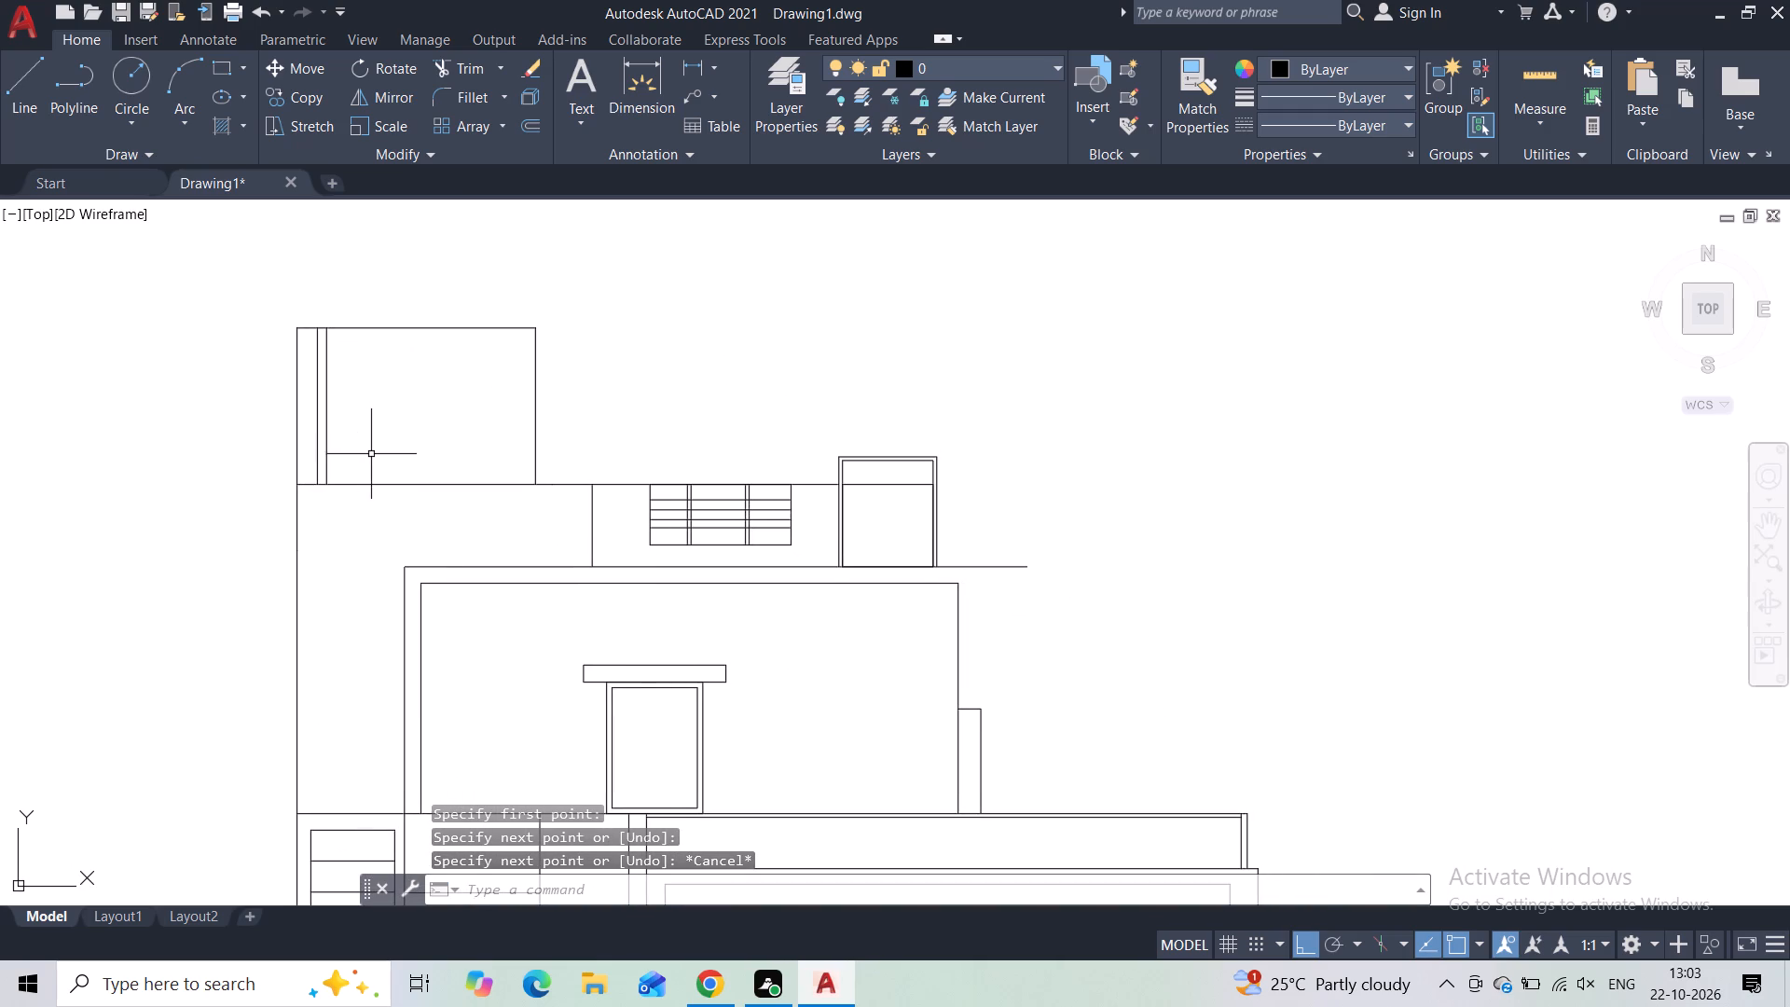
Draw a thin vertical rectangle about 1 5/8" wide and 3.5' high, hanging from the parapet's top line beside the open vertical line.
left_click(213, 63)
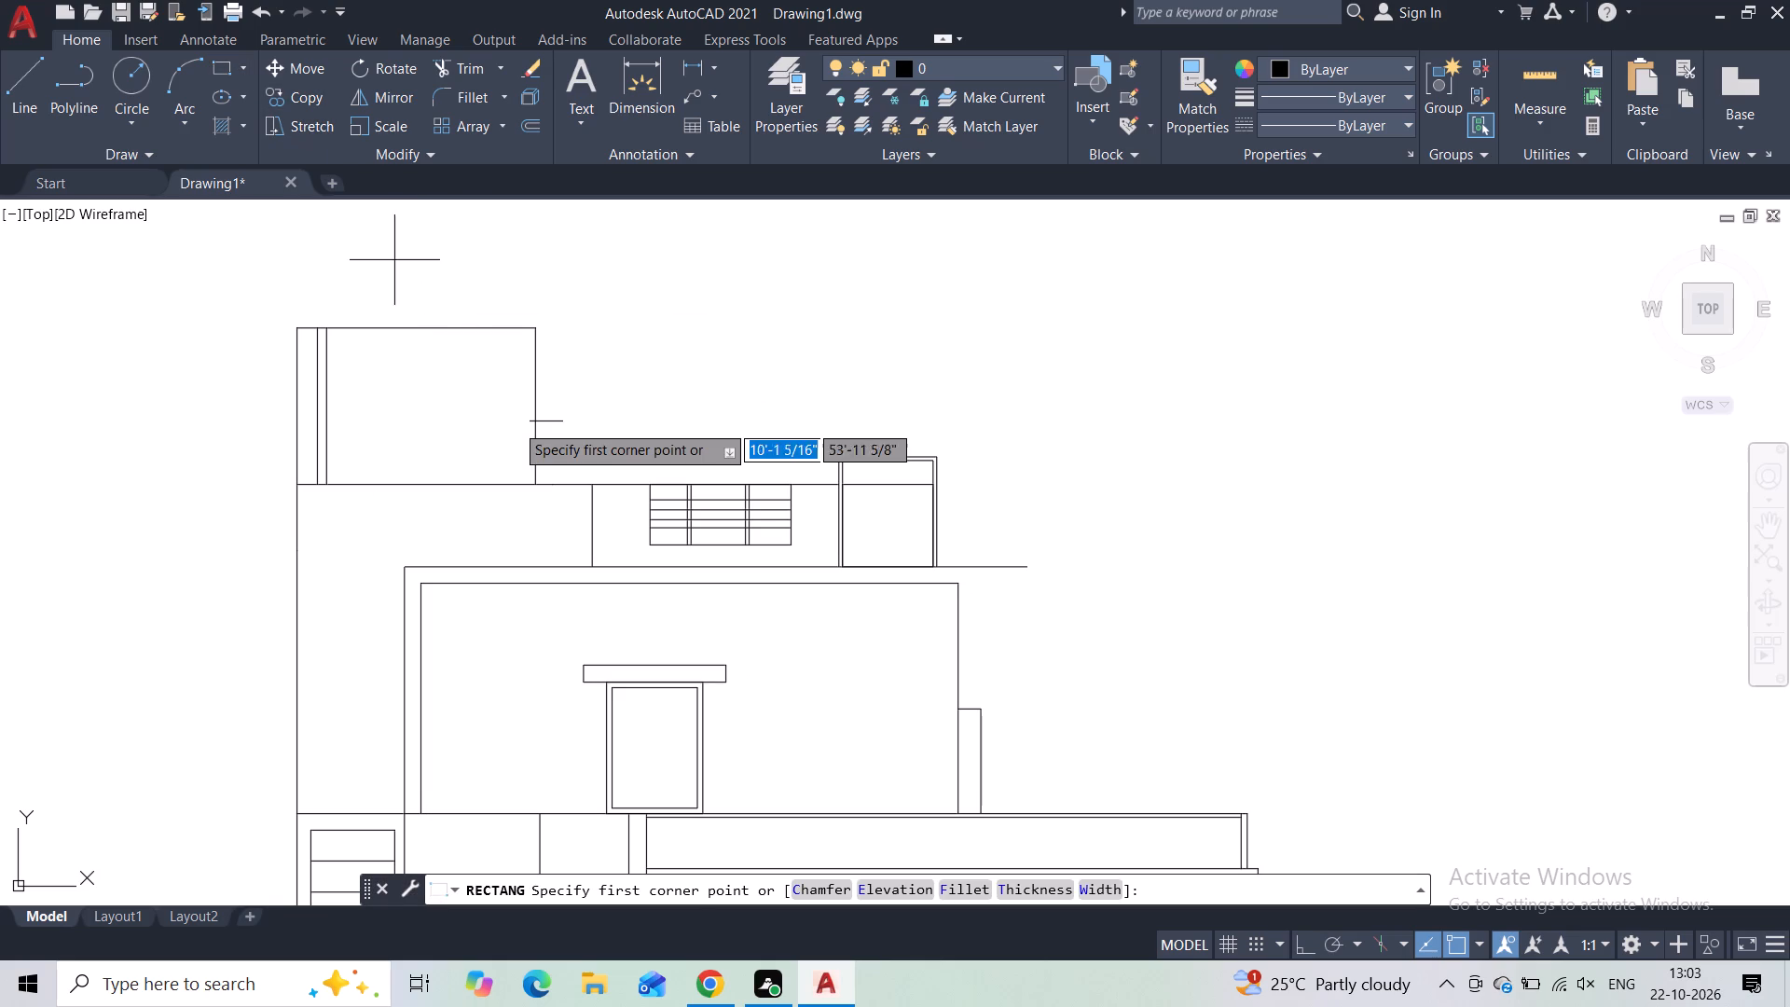
scroll(536, 505, "up", 1)
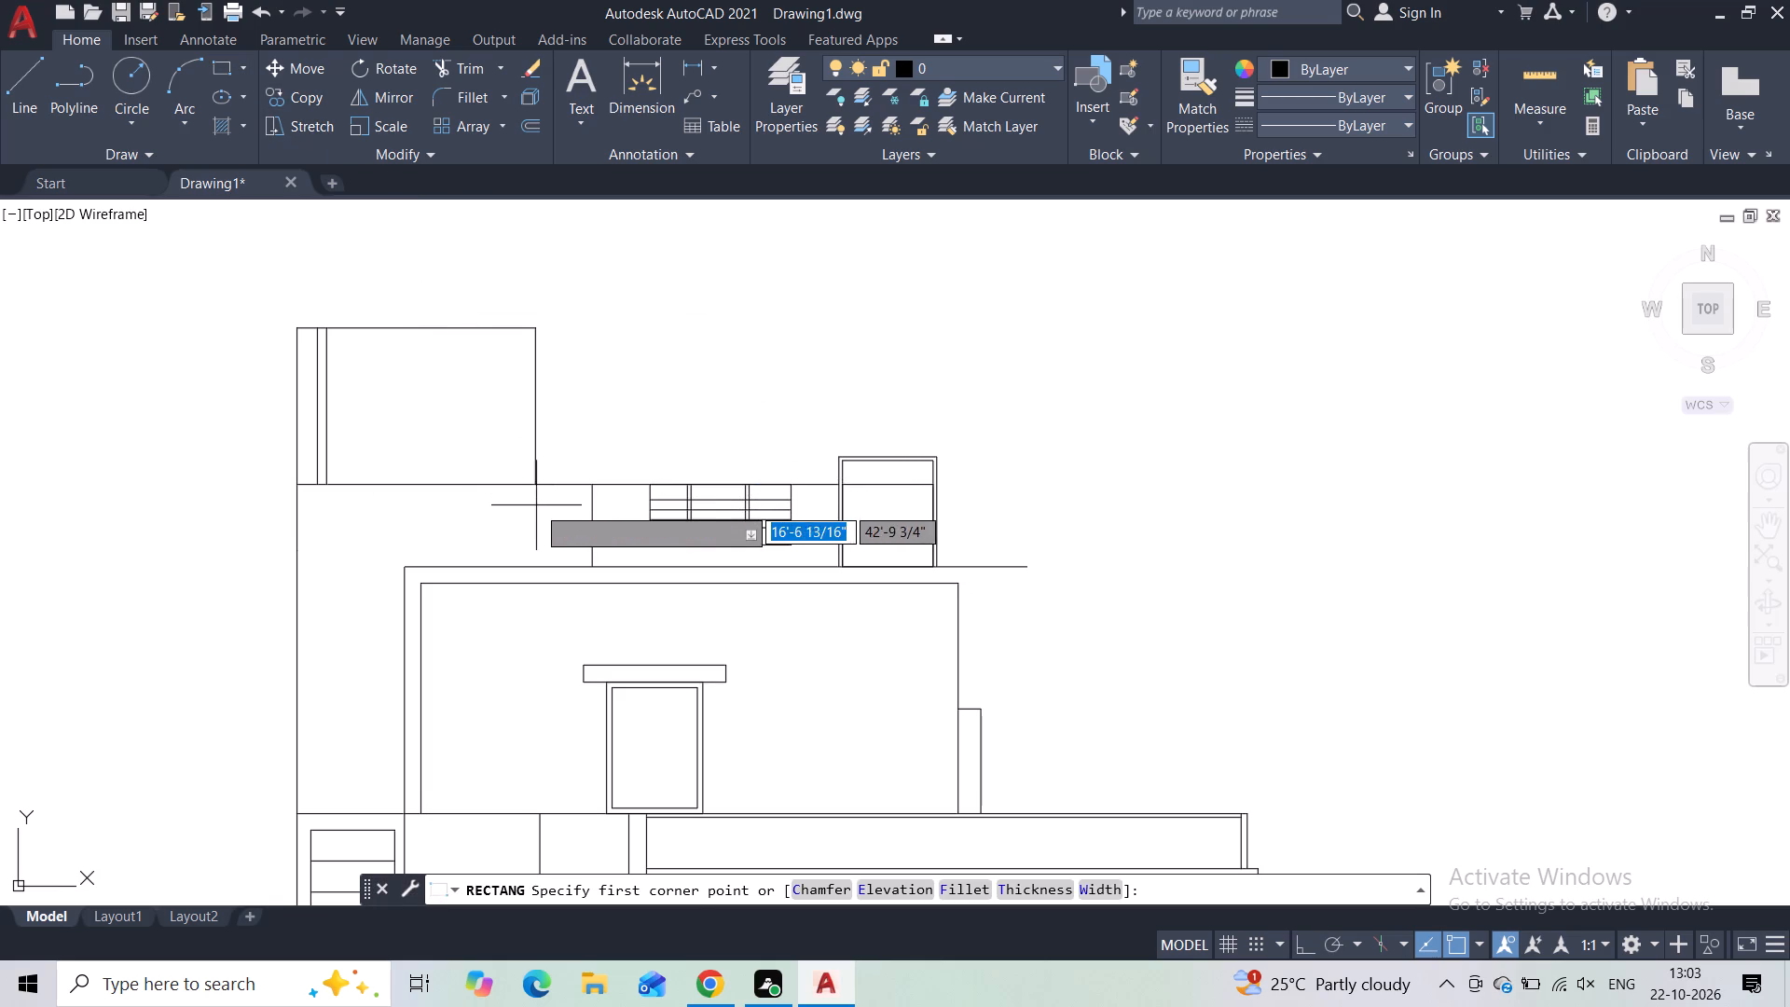
scroll(536, 505, "up", 1)
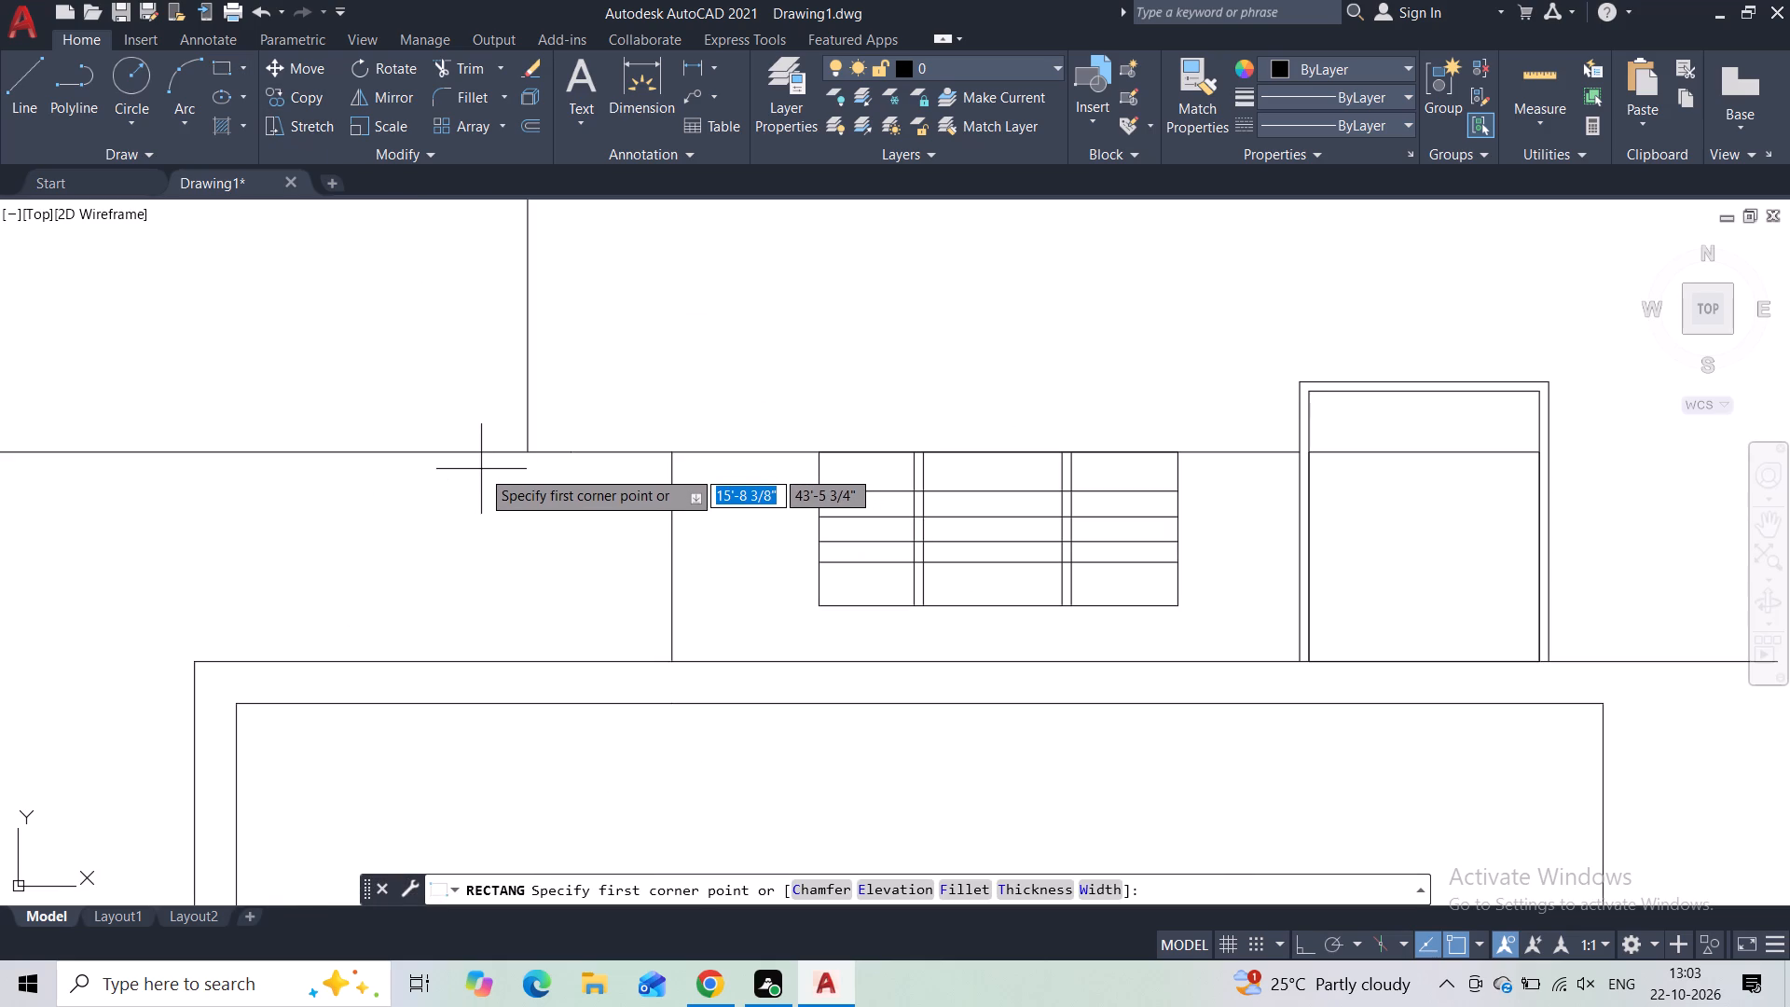
left_click(481, 457)
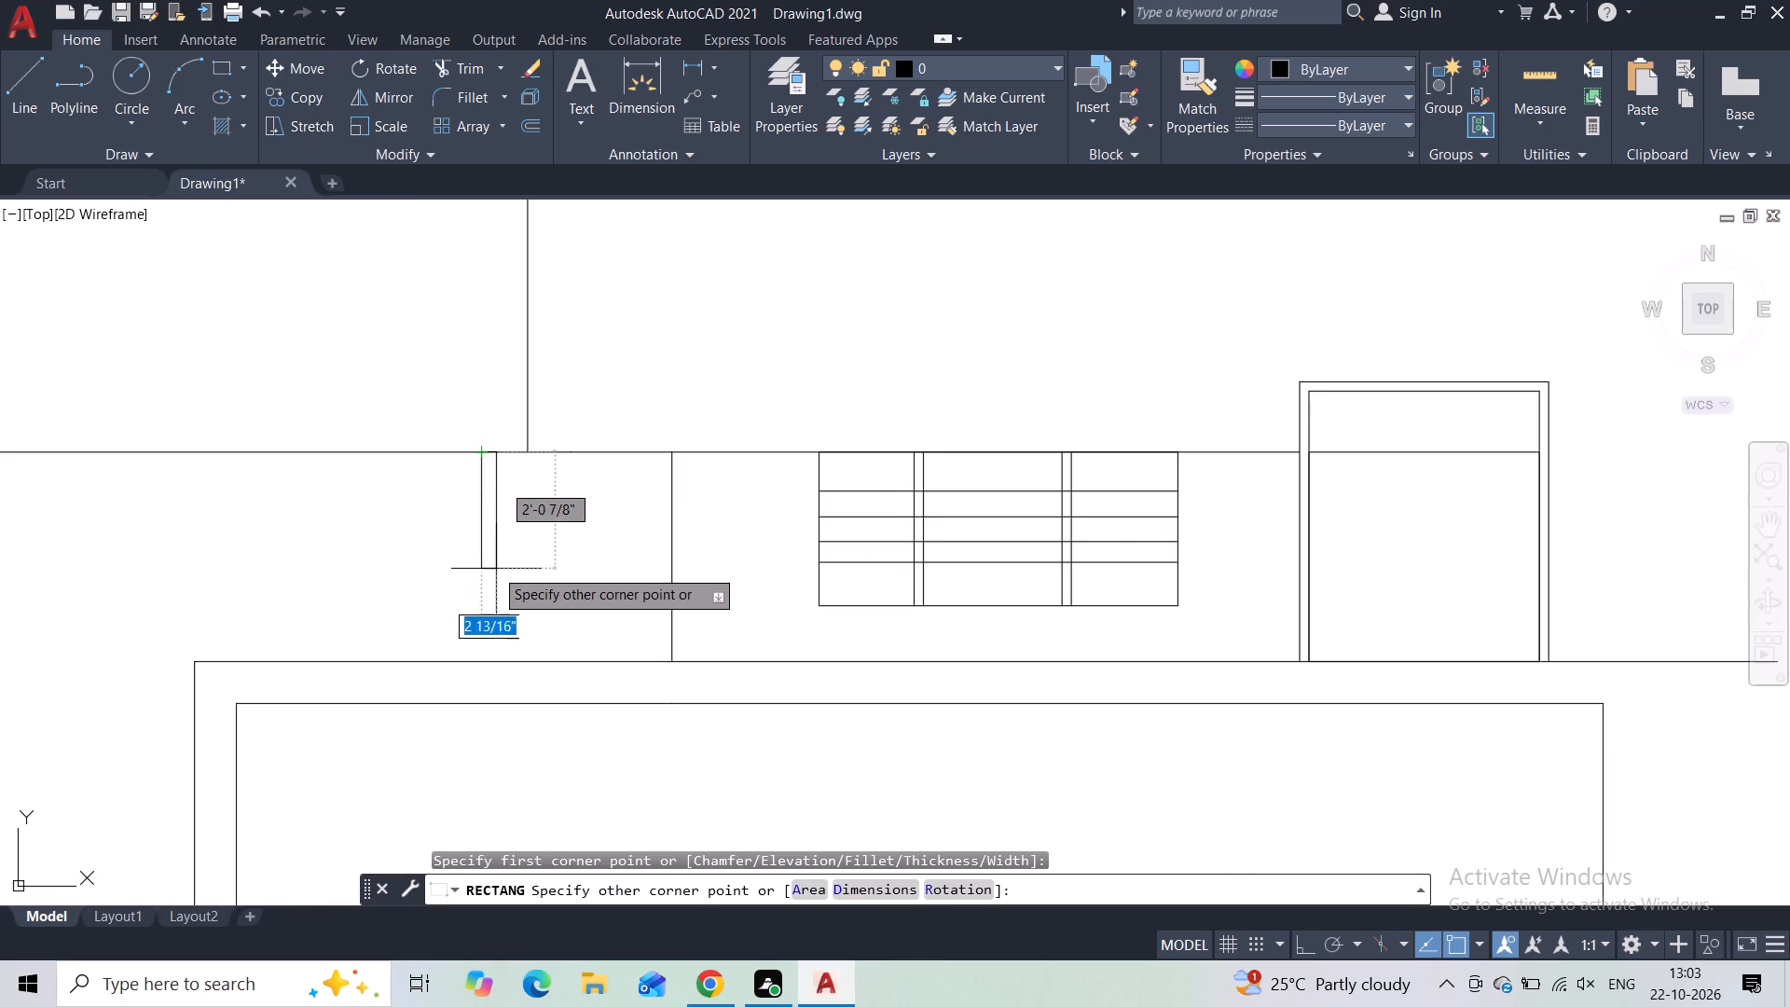
left_click(489, 650)
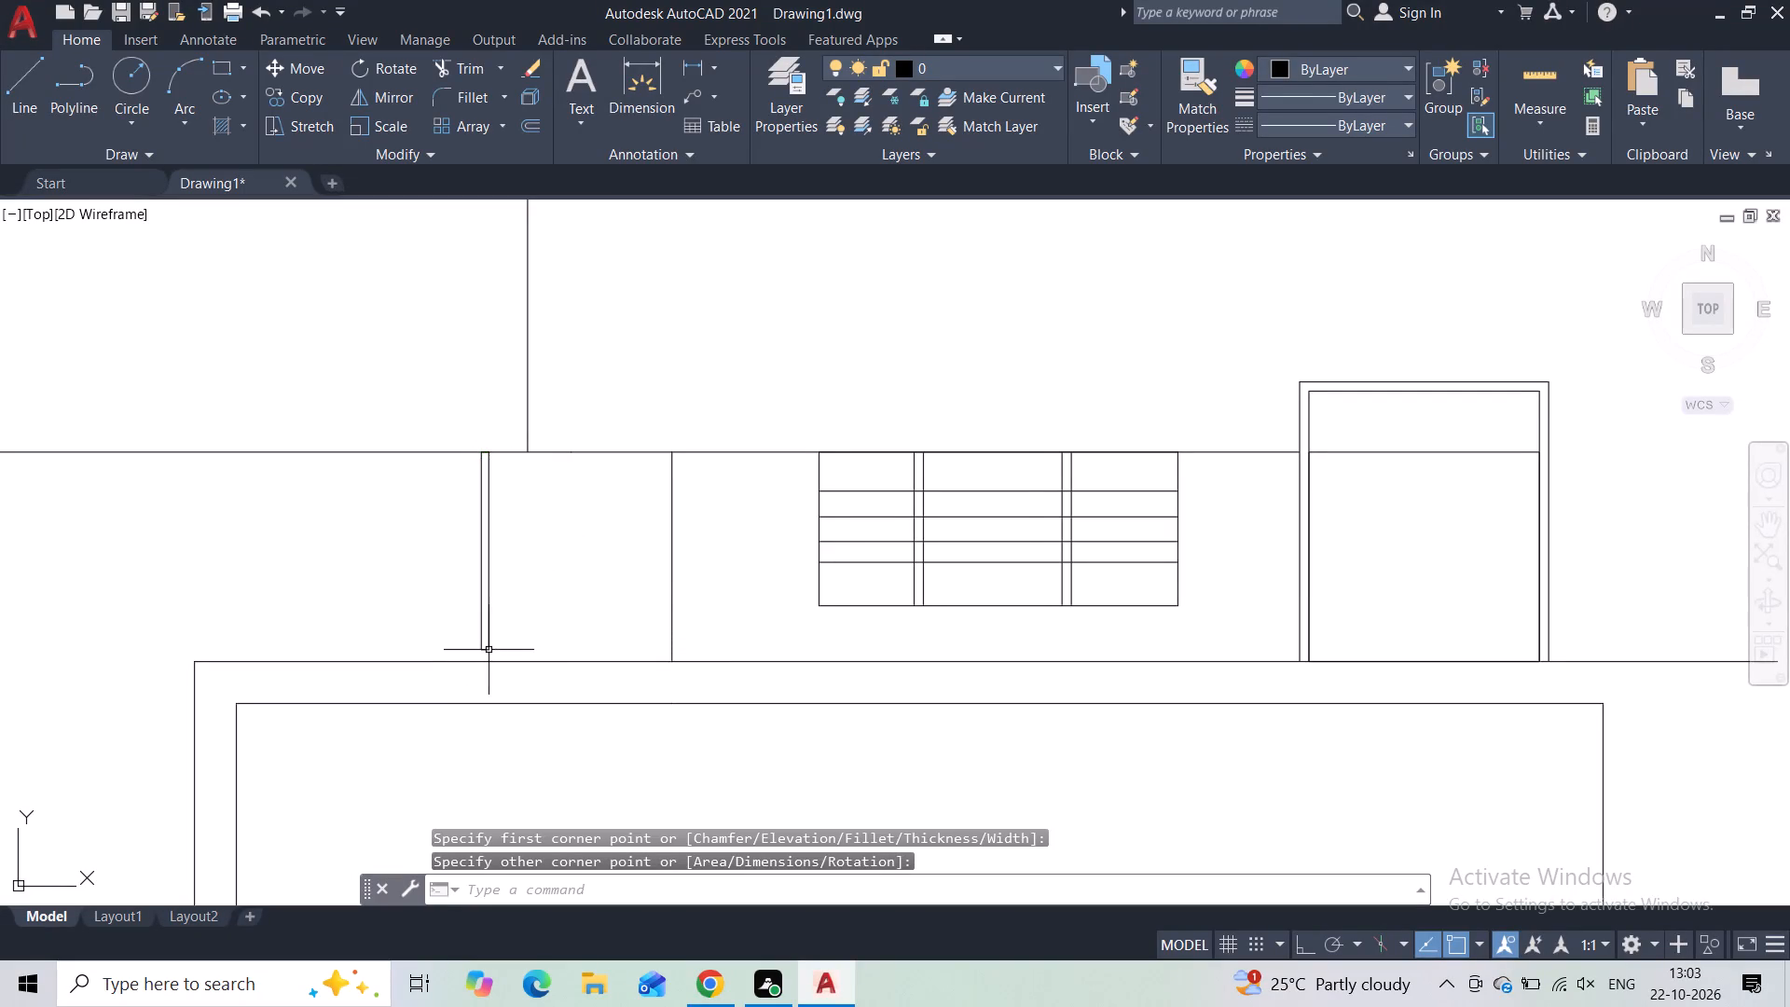
Copy the thin slat rectangle twice horizontally towards the parapet's vertical line, placing the first copy about 10" away.
left_click(523, 559)
left_click_drag(486, 582, 475, 583)
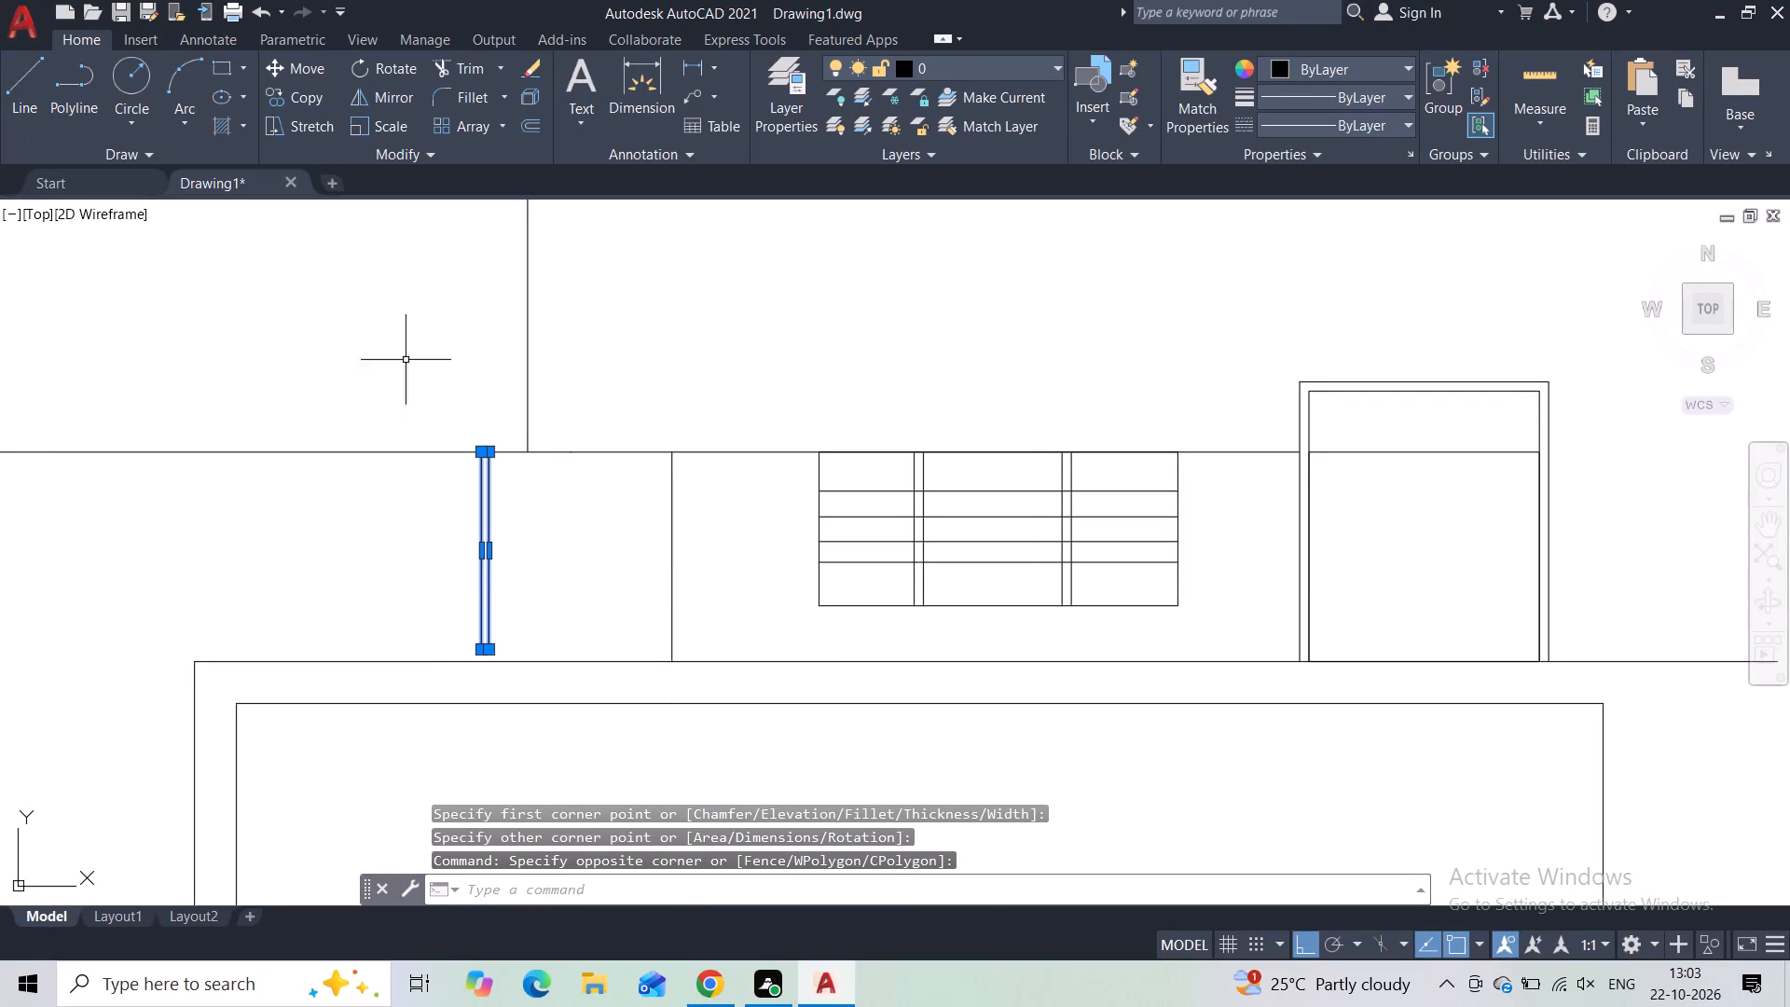
left_click(296, 100)
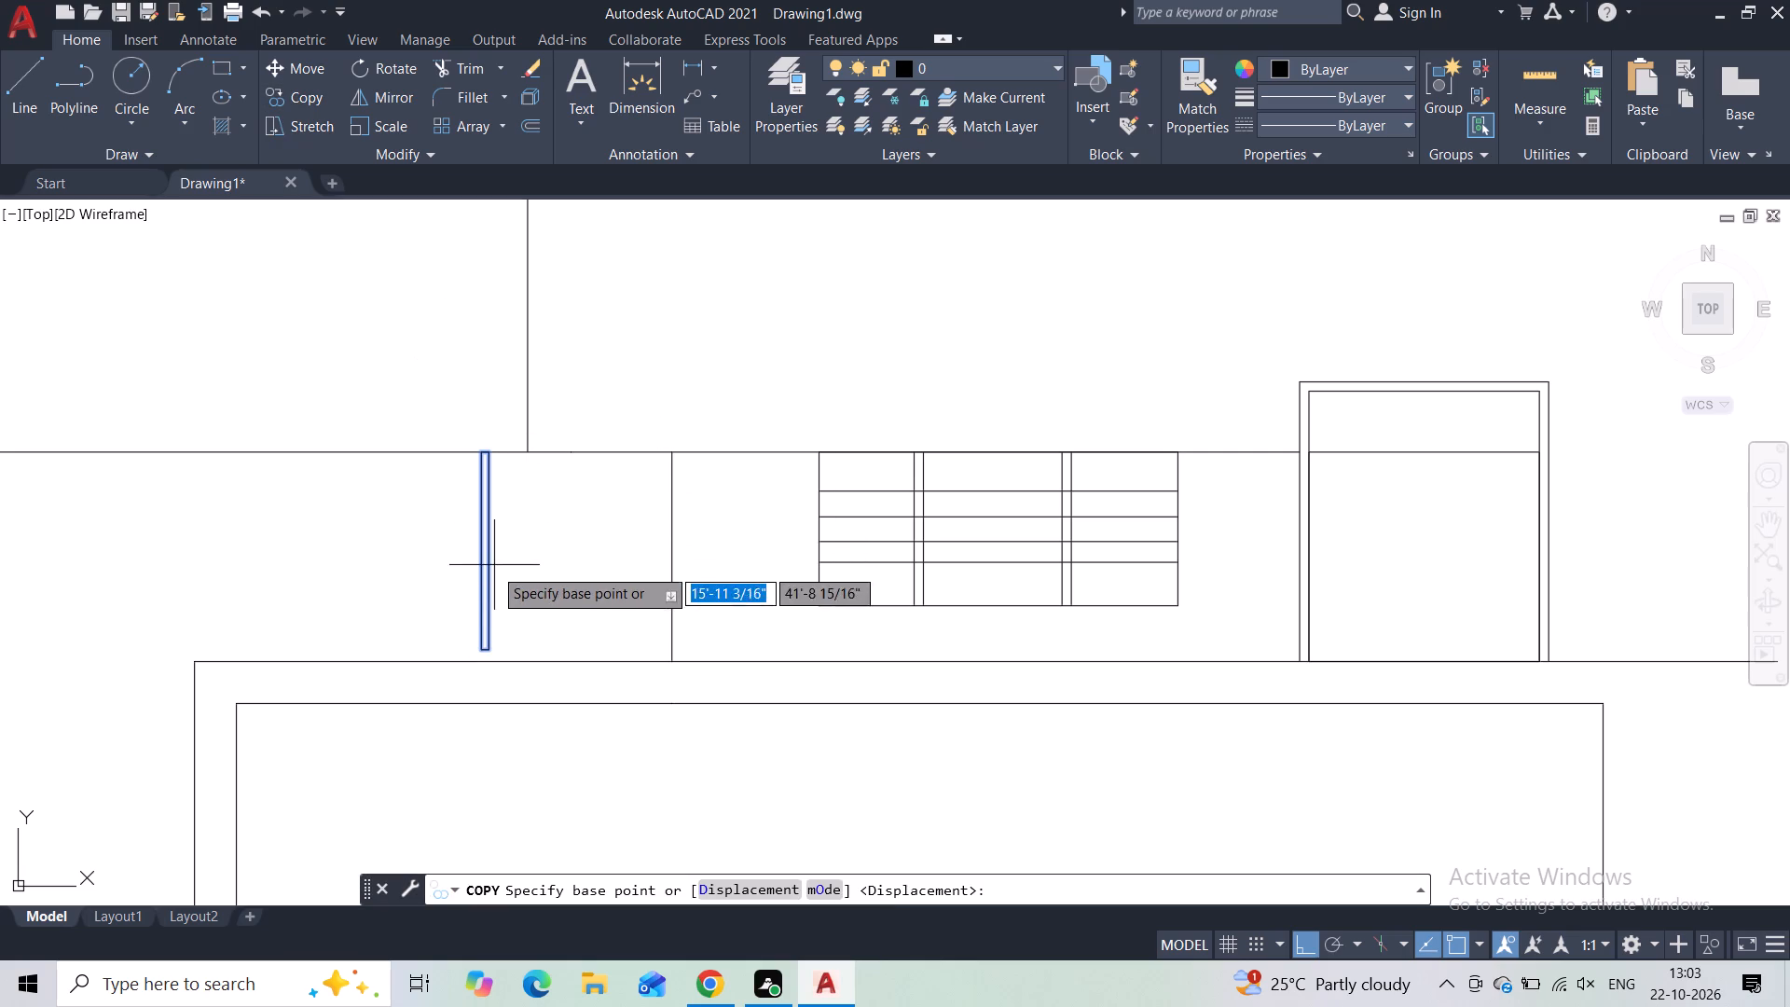
left_click(478, 554)
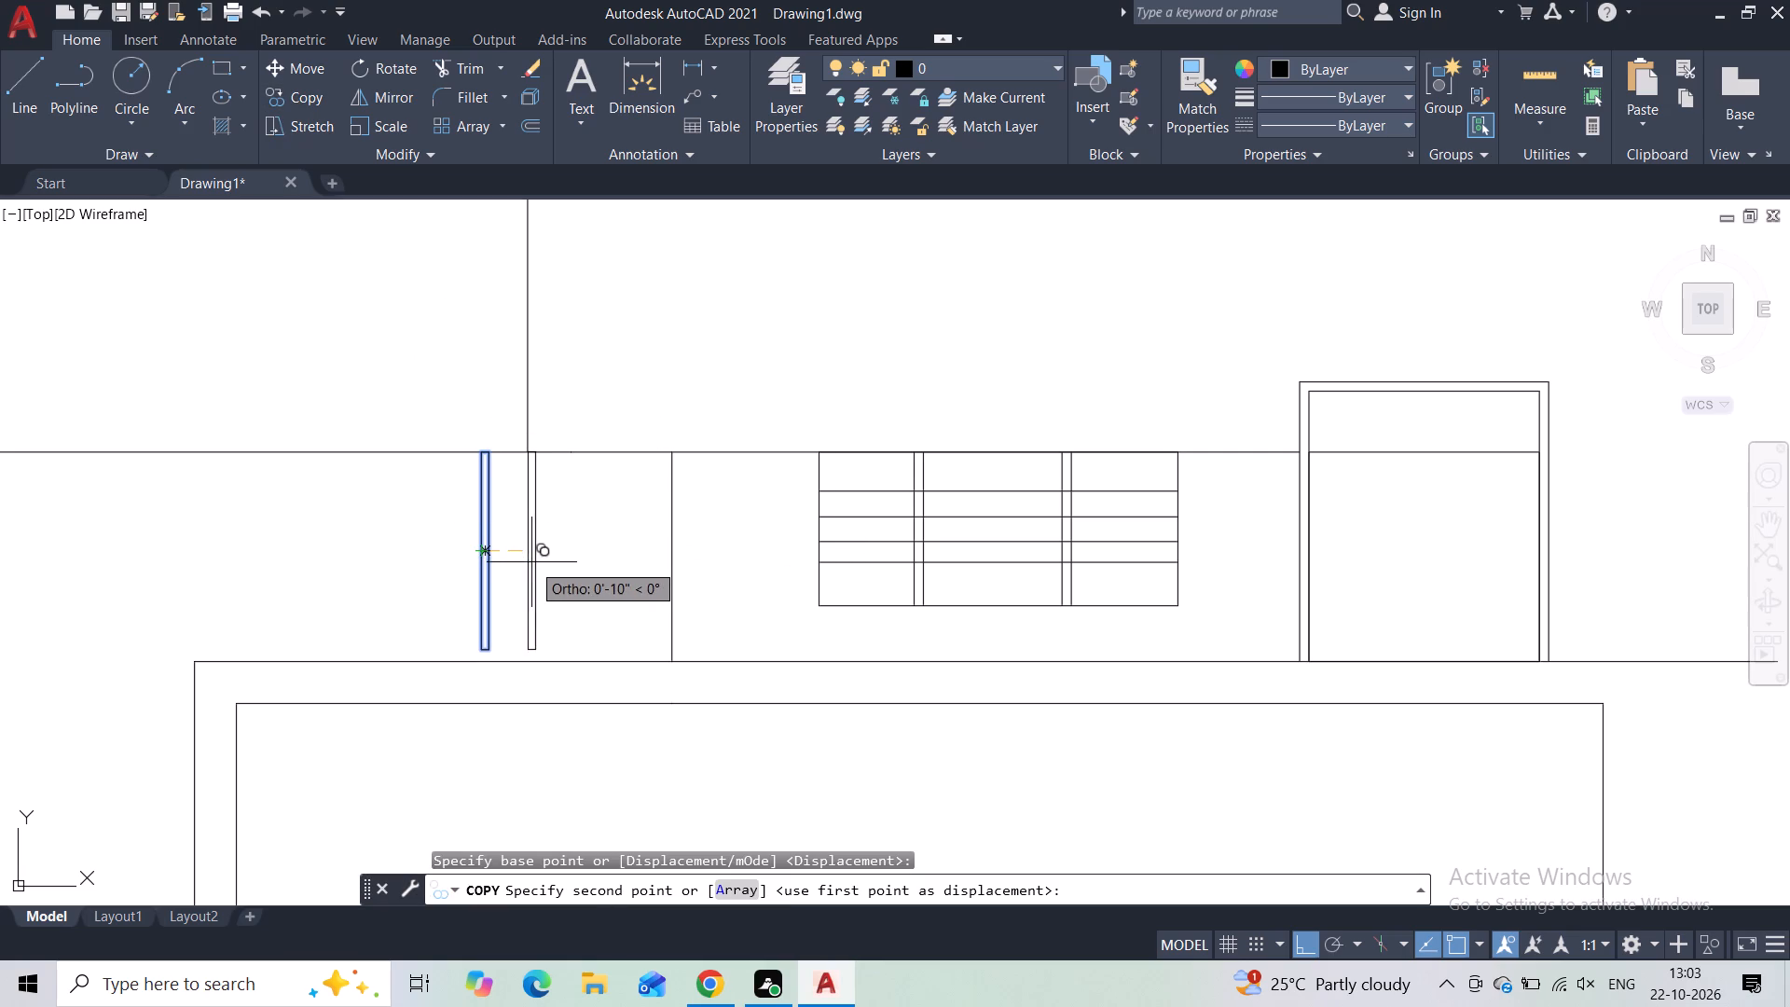
left_click(531, 562)
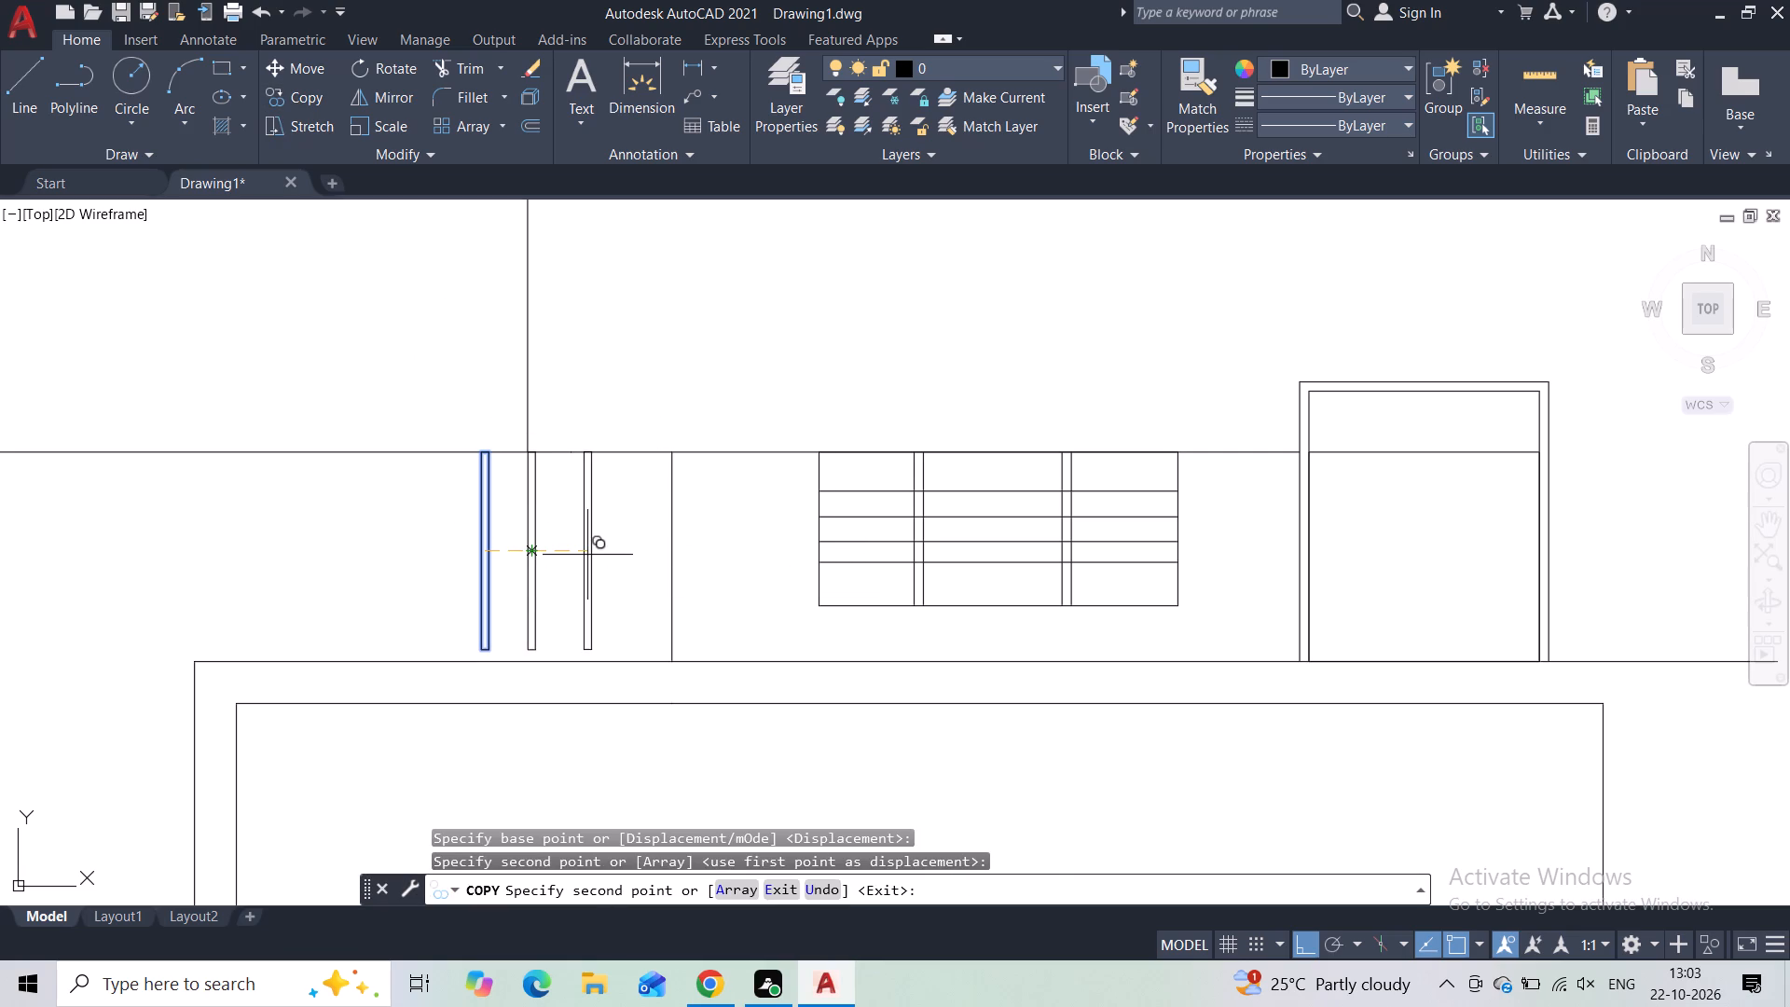
left_click(590, 555)
key("Escape")
Hatch the upper-storey wall around the door and lintel with the AR-B816 brick pattern in colour 200,201,45.
scroll(625, 421, "down", 2)
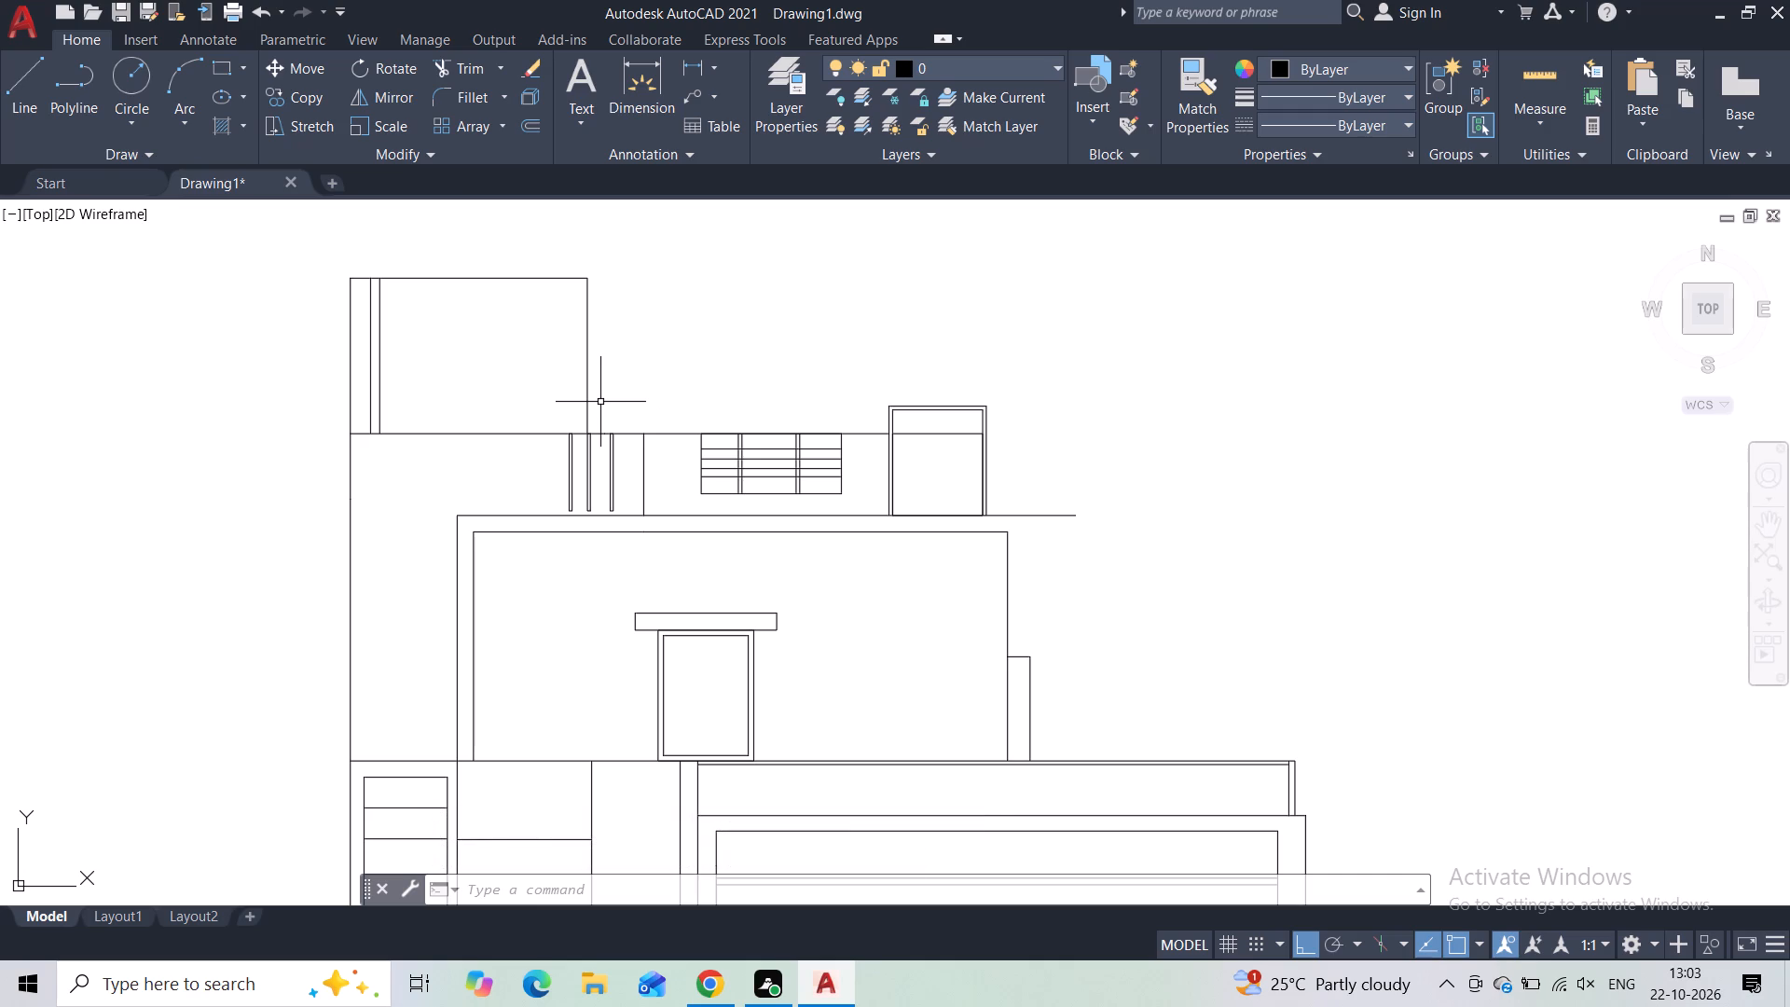
key("h")
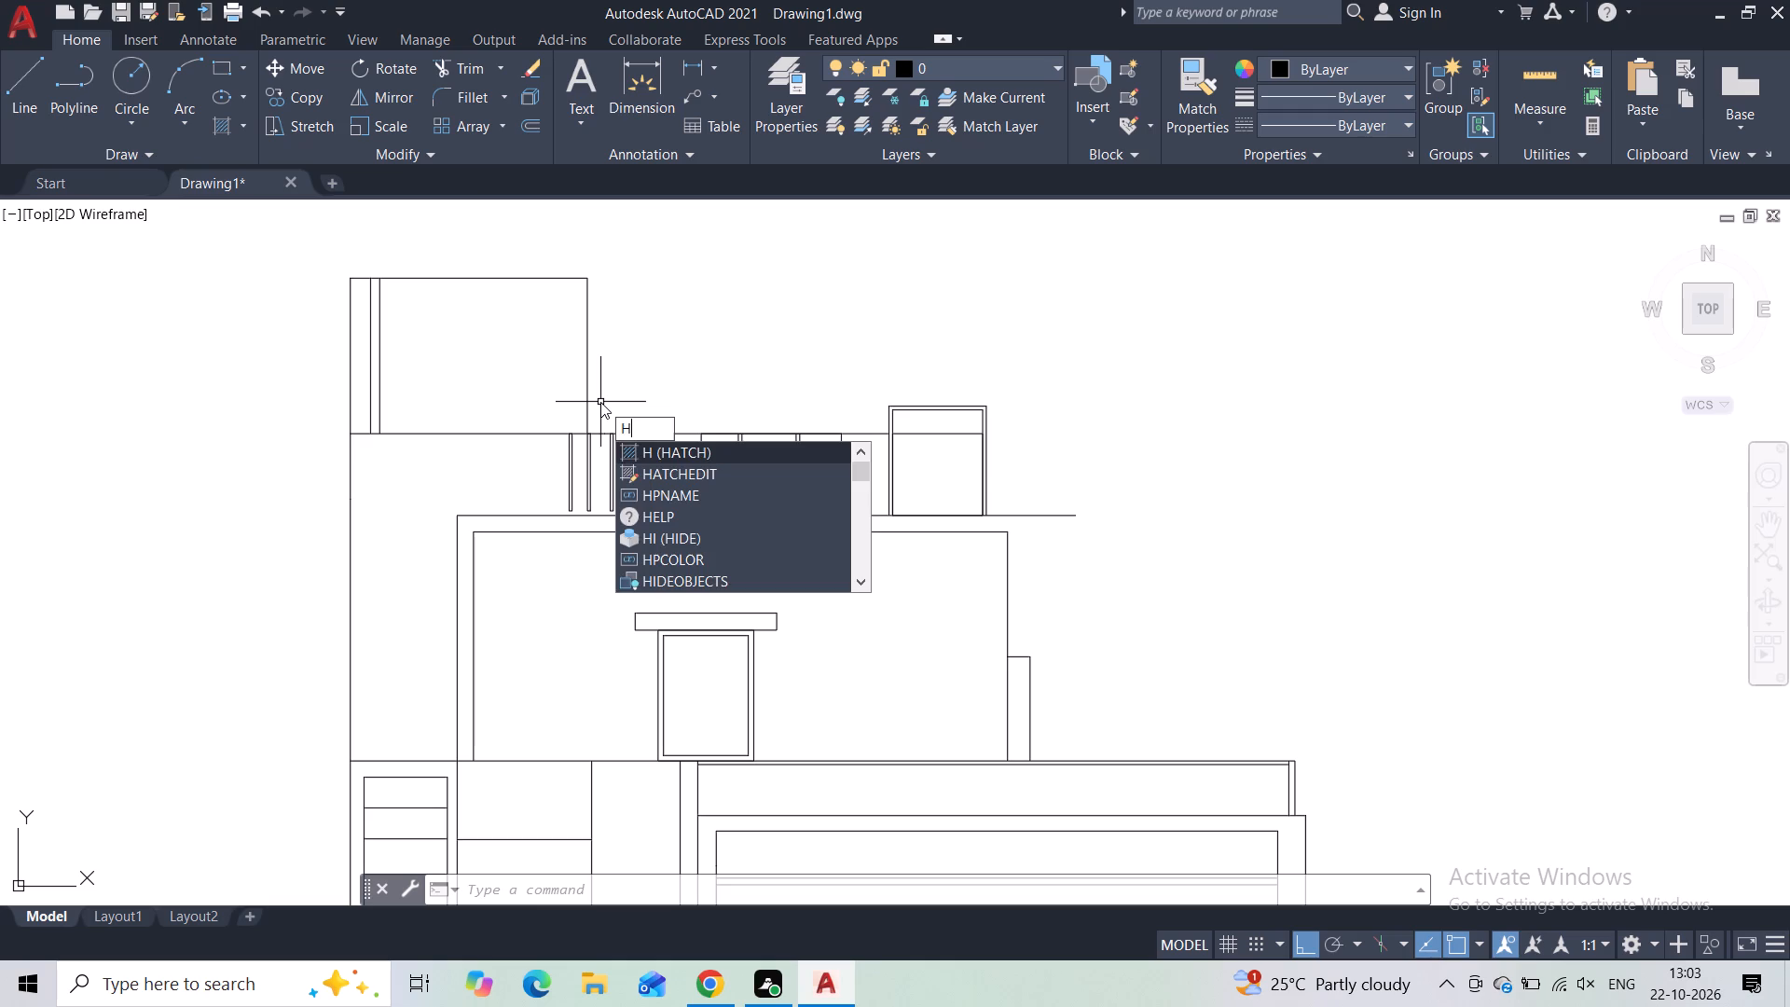
left_click(640, 448)
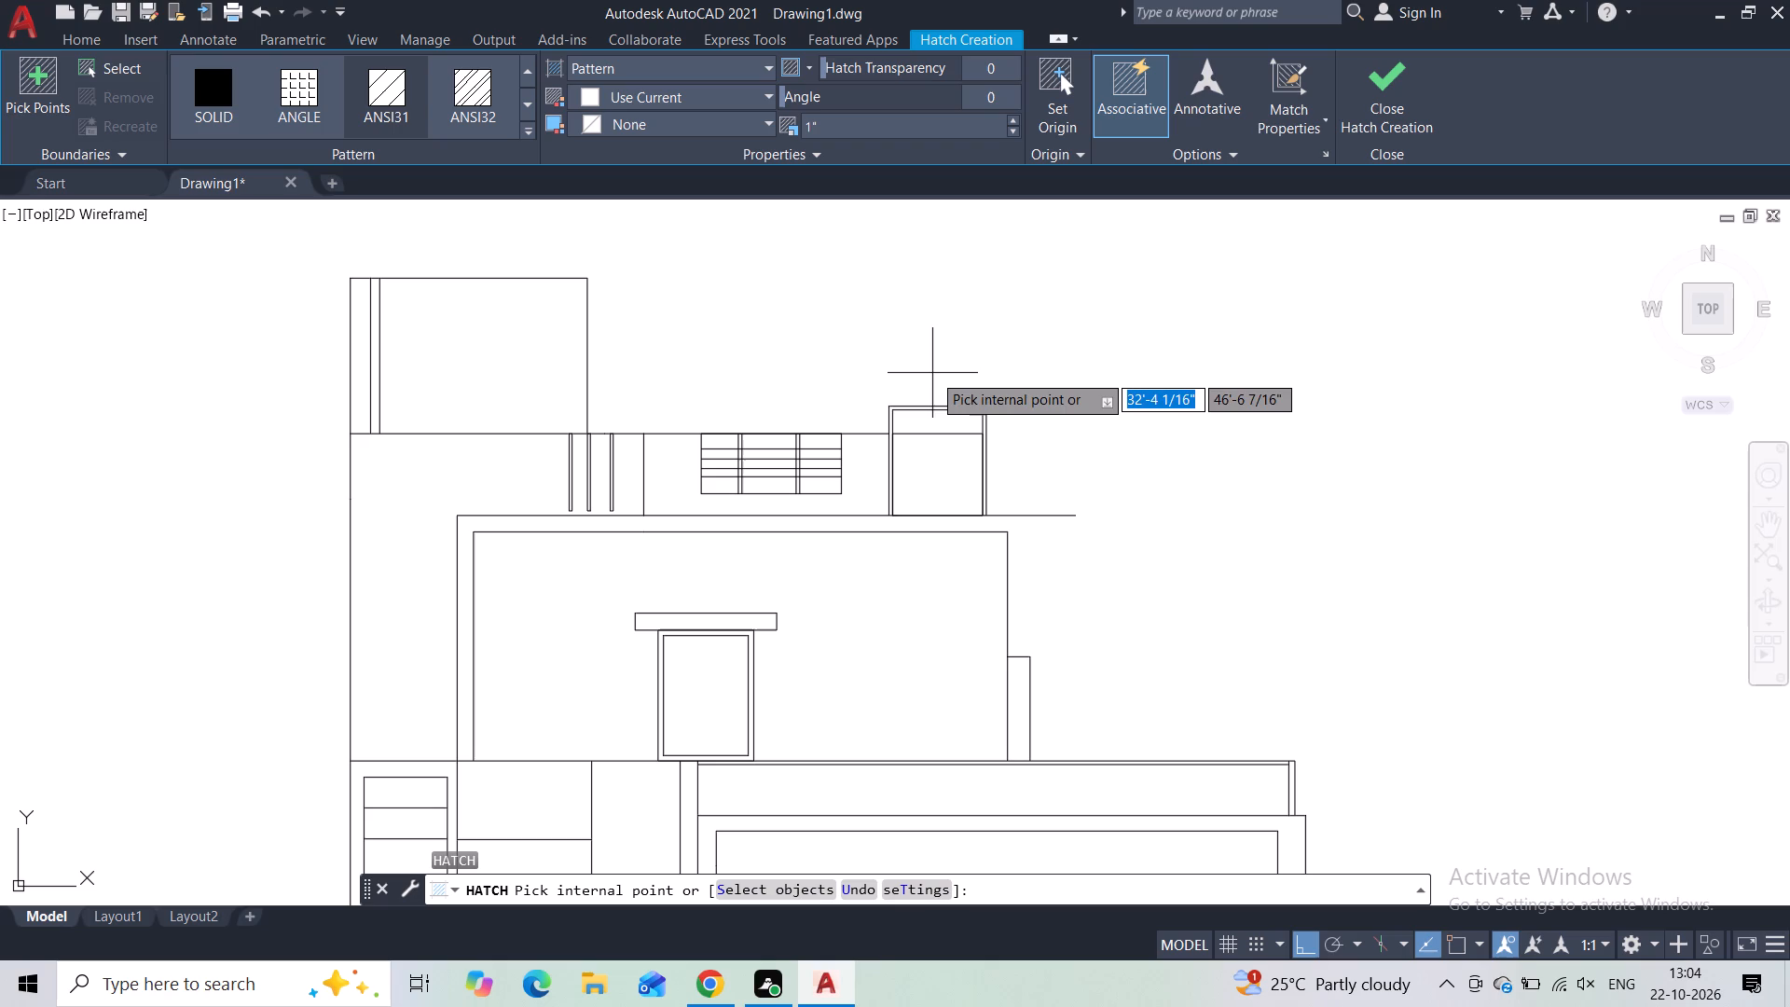
left_click(531, 131)
left_click(382, 262)
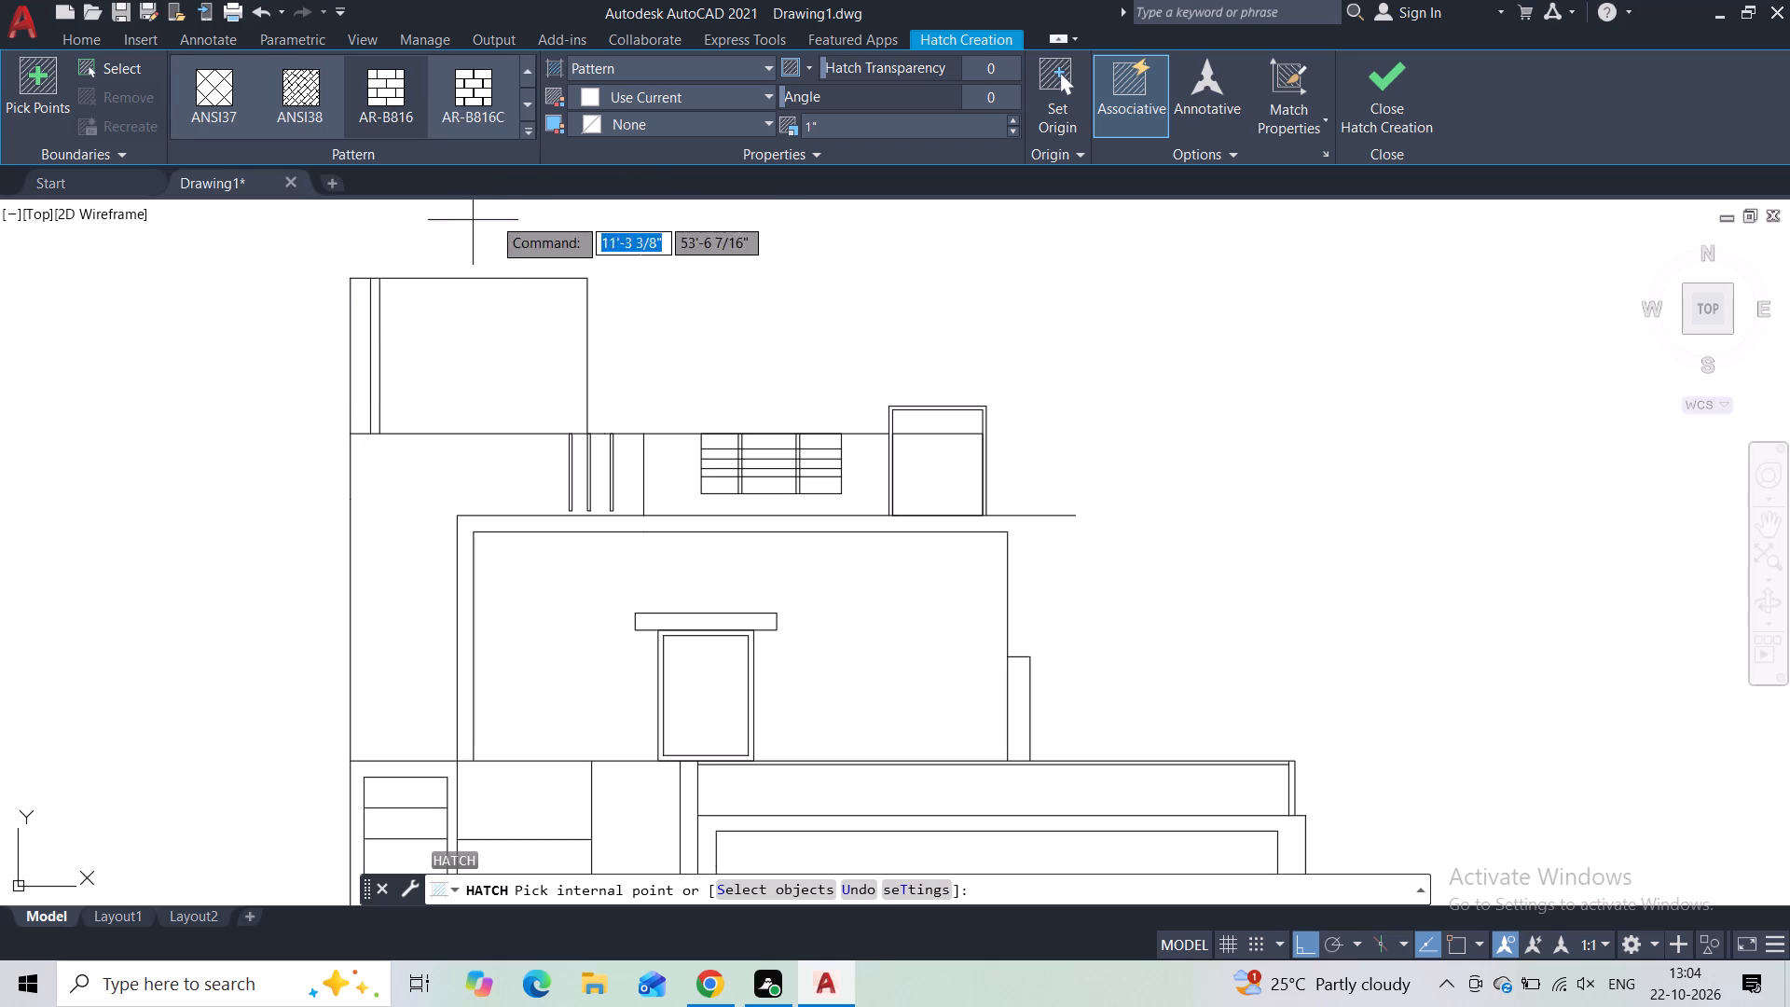
left_click(677, 100)
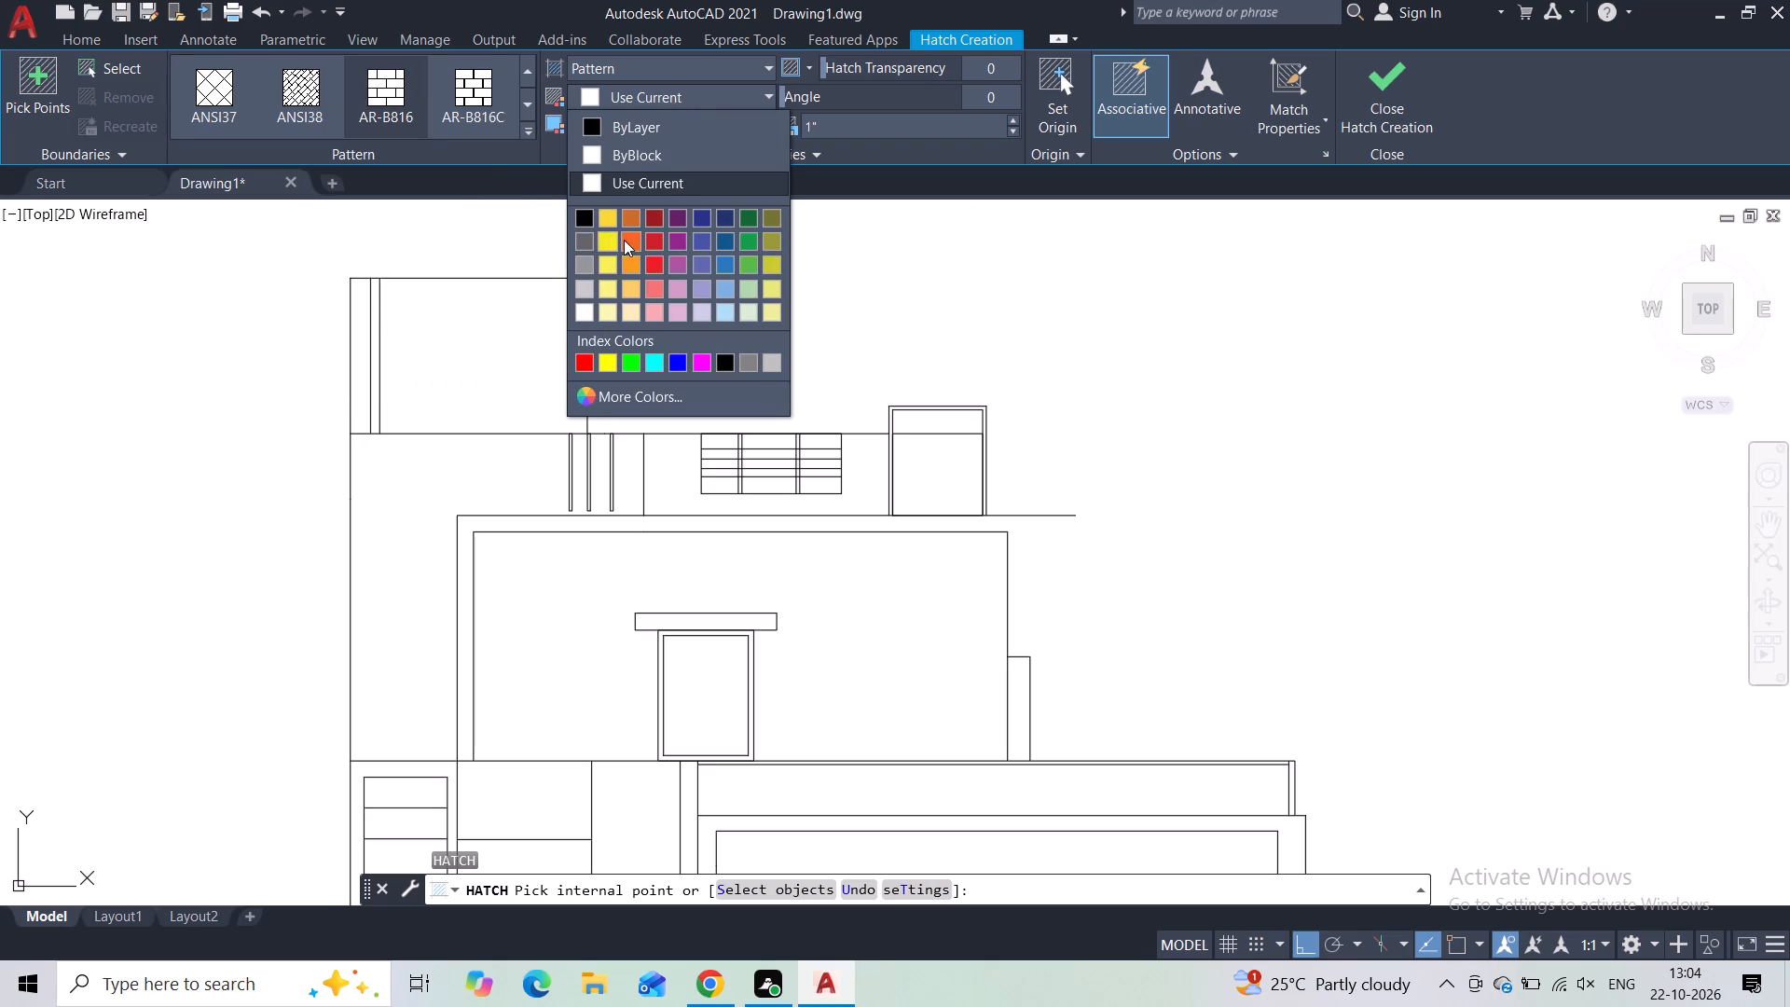
left_click(768, 268)
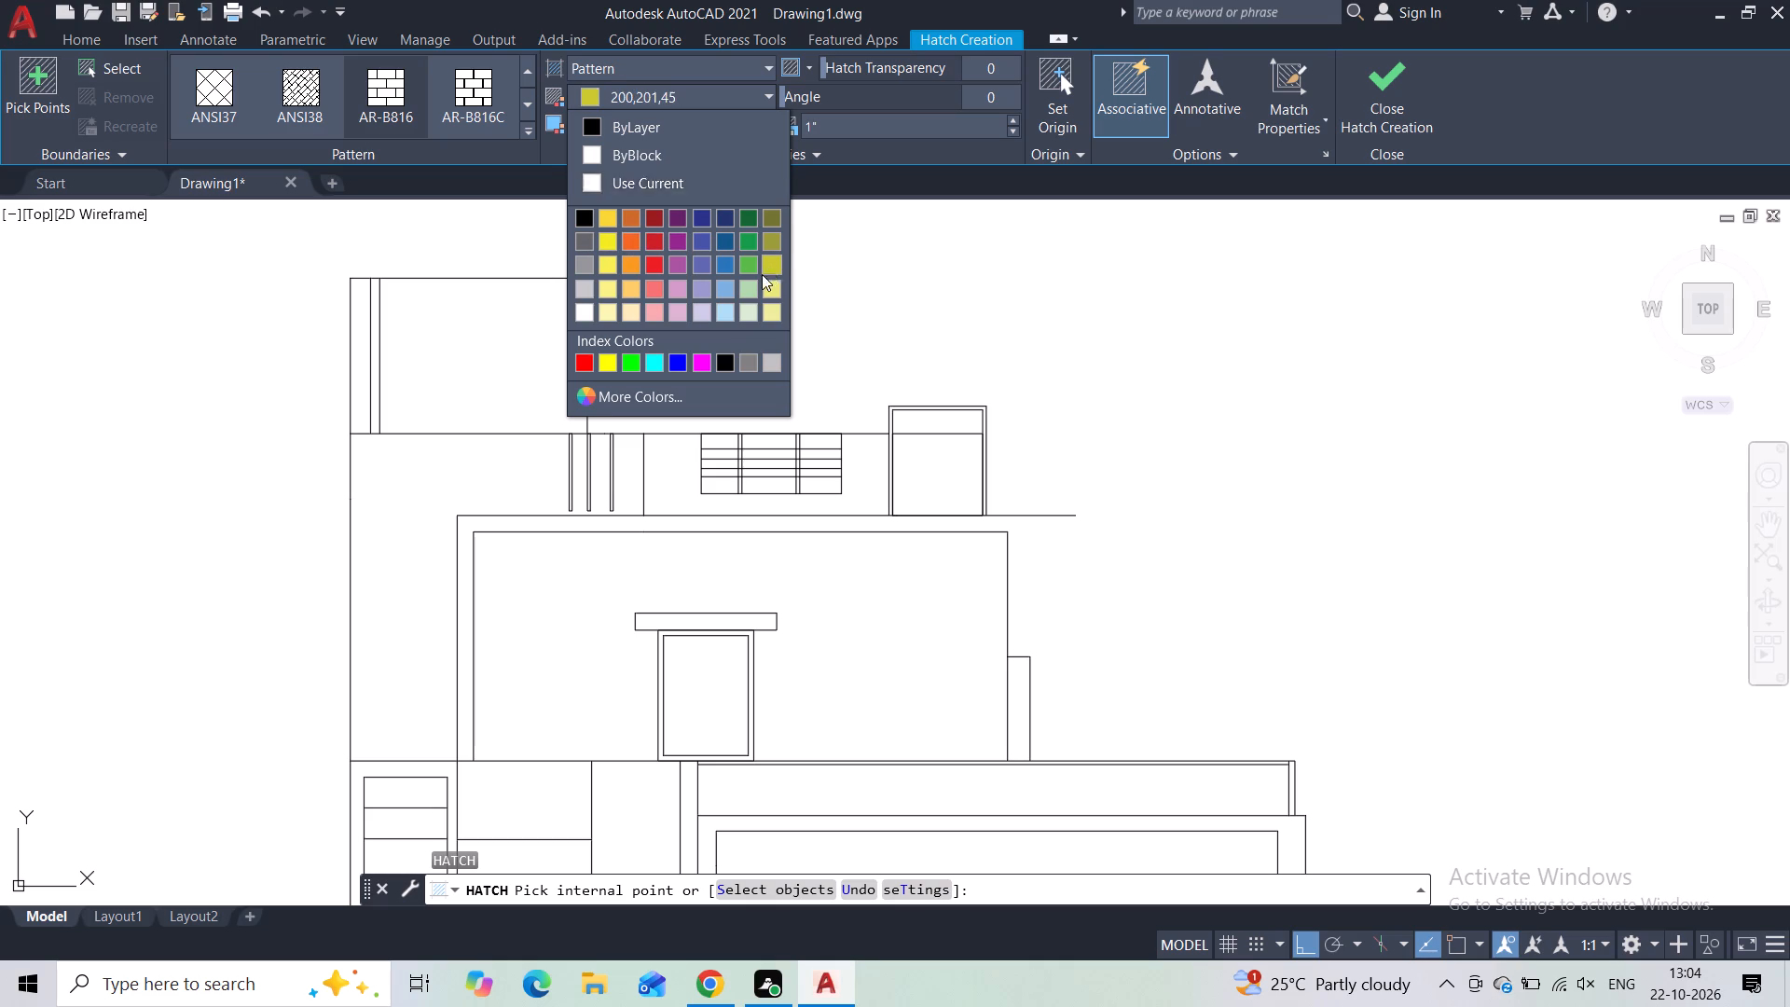
left_click(833, 663)
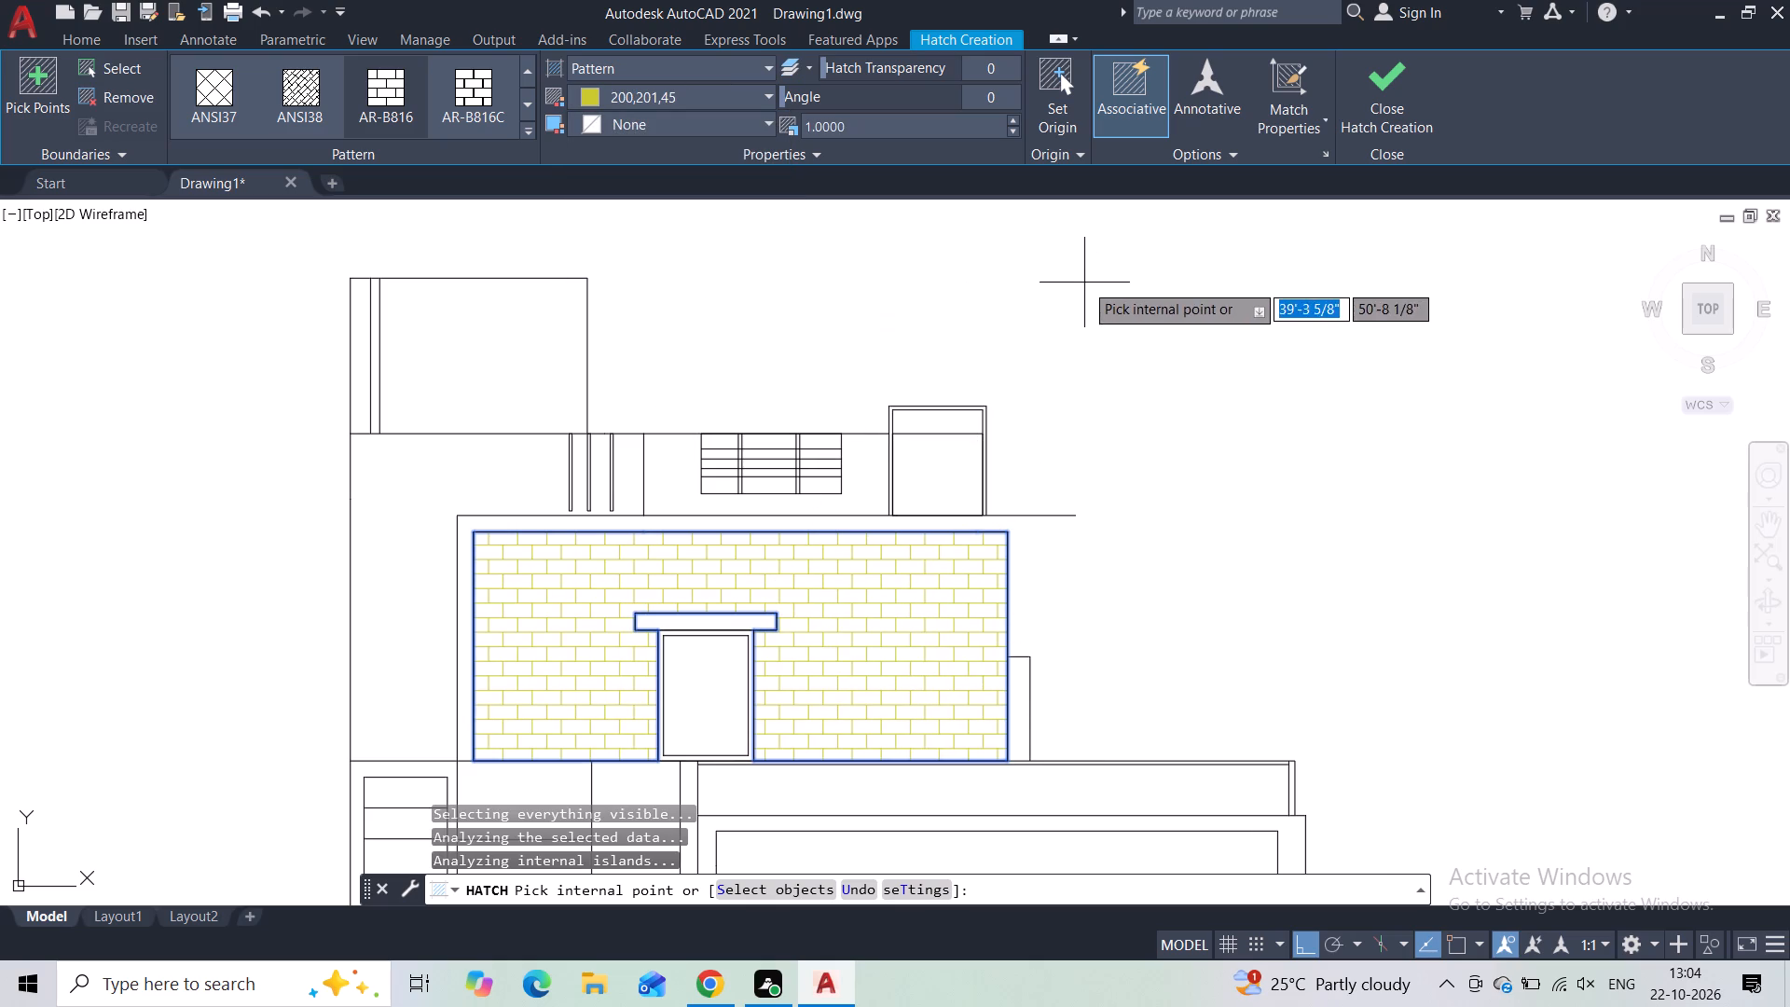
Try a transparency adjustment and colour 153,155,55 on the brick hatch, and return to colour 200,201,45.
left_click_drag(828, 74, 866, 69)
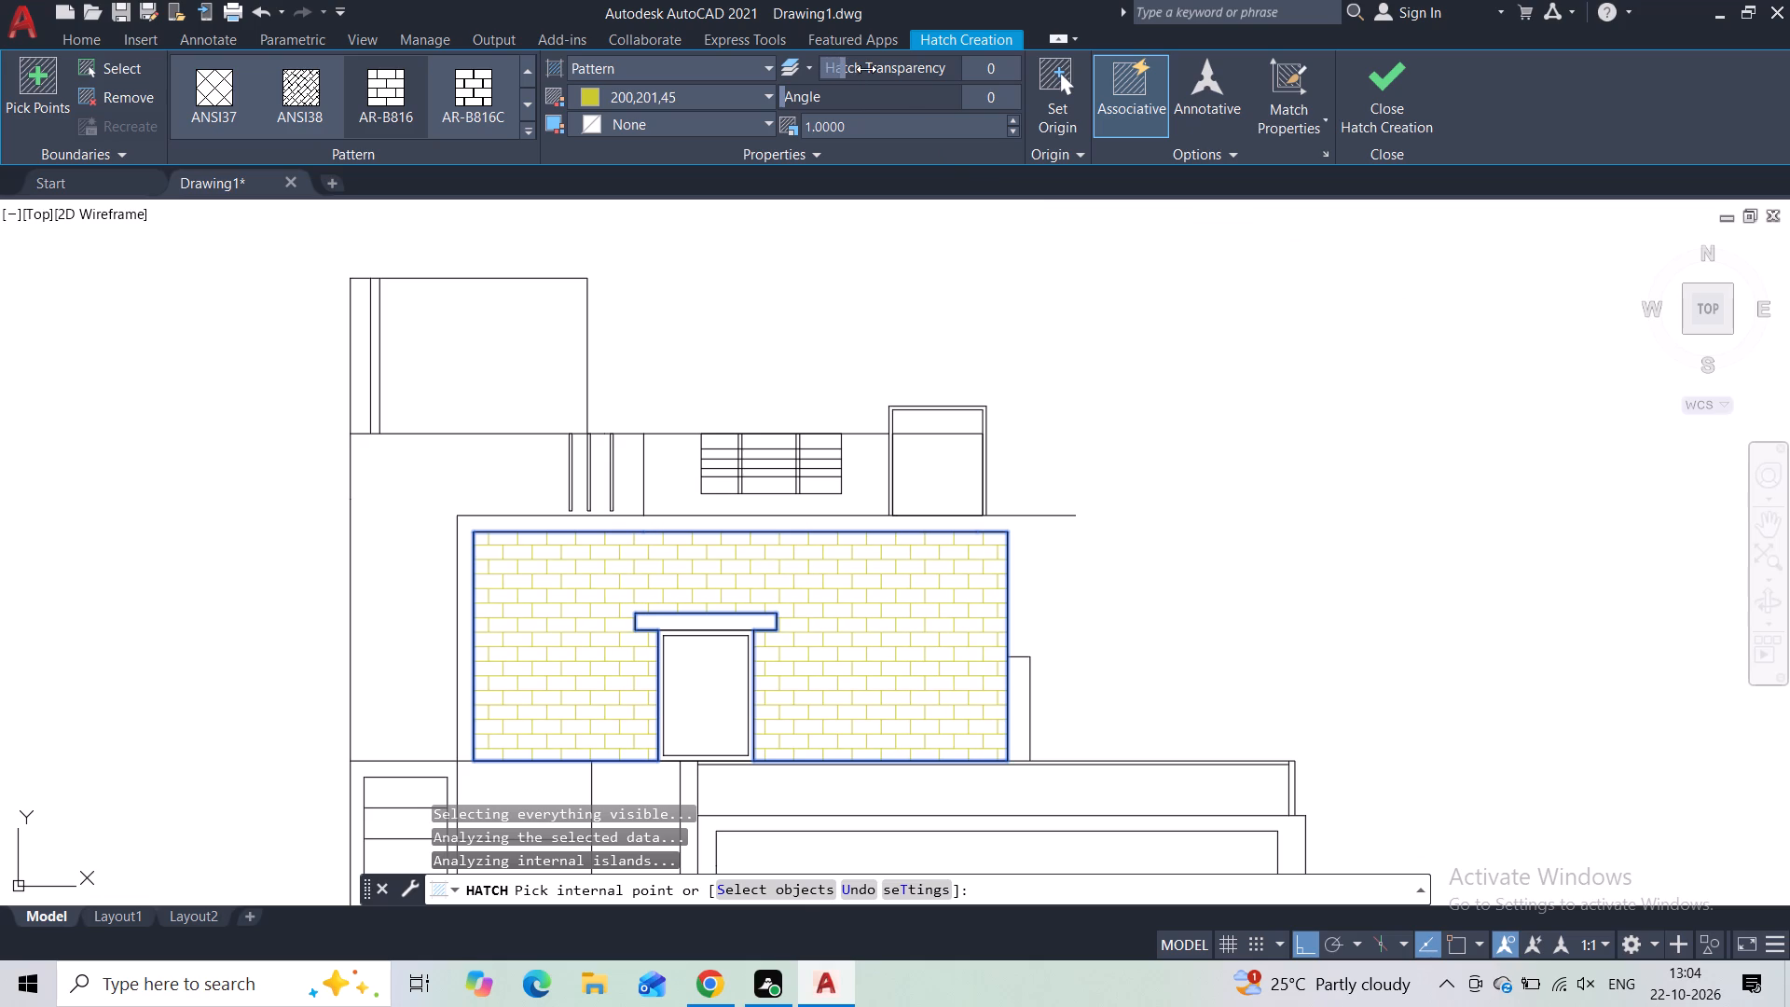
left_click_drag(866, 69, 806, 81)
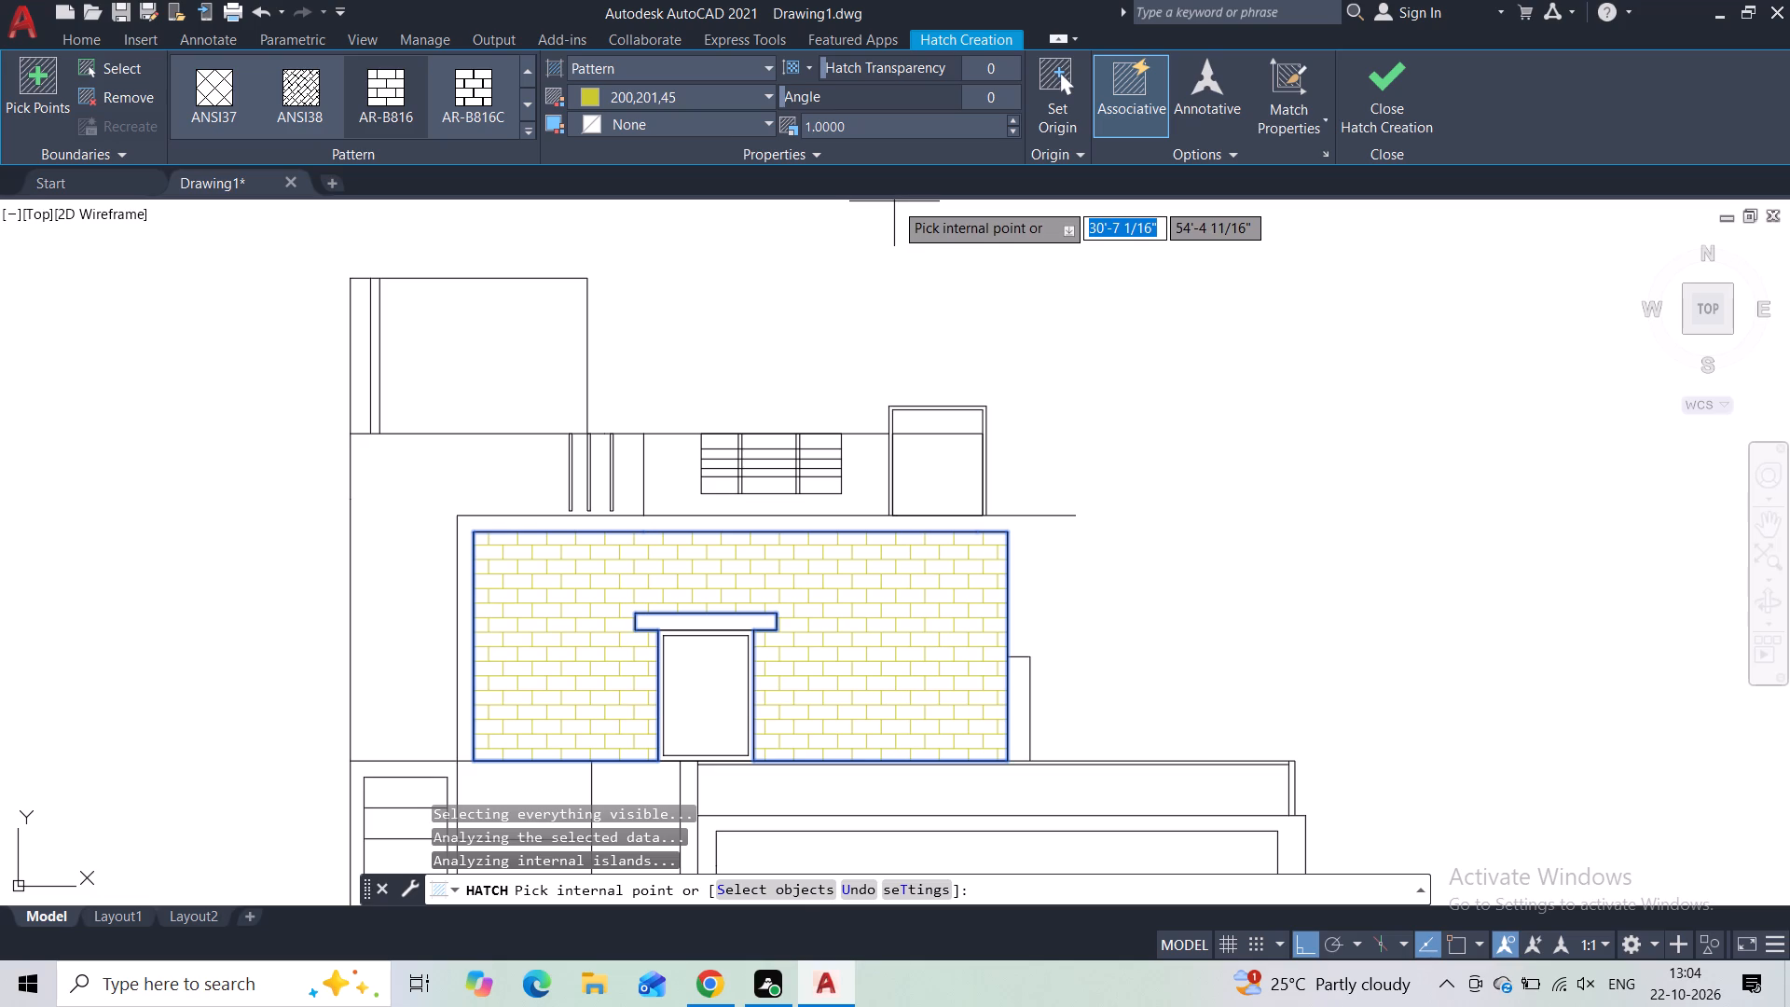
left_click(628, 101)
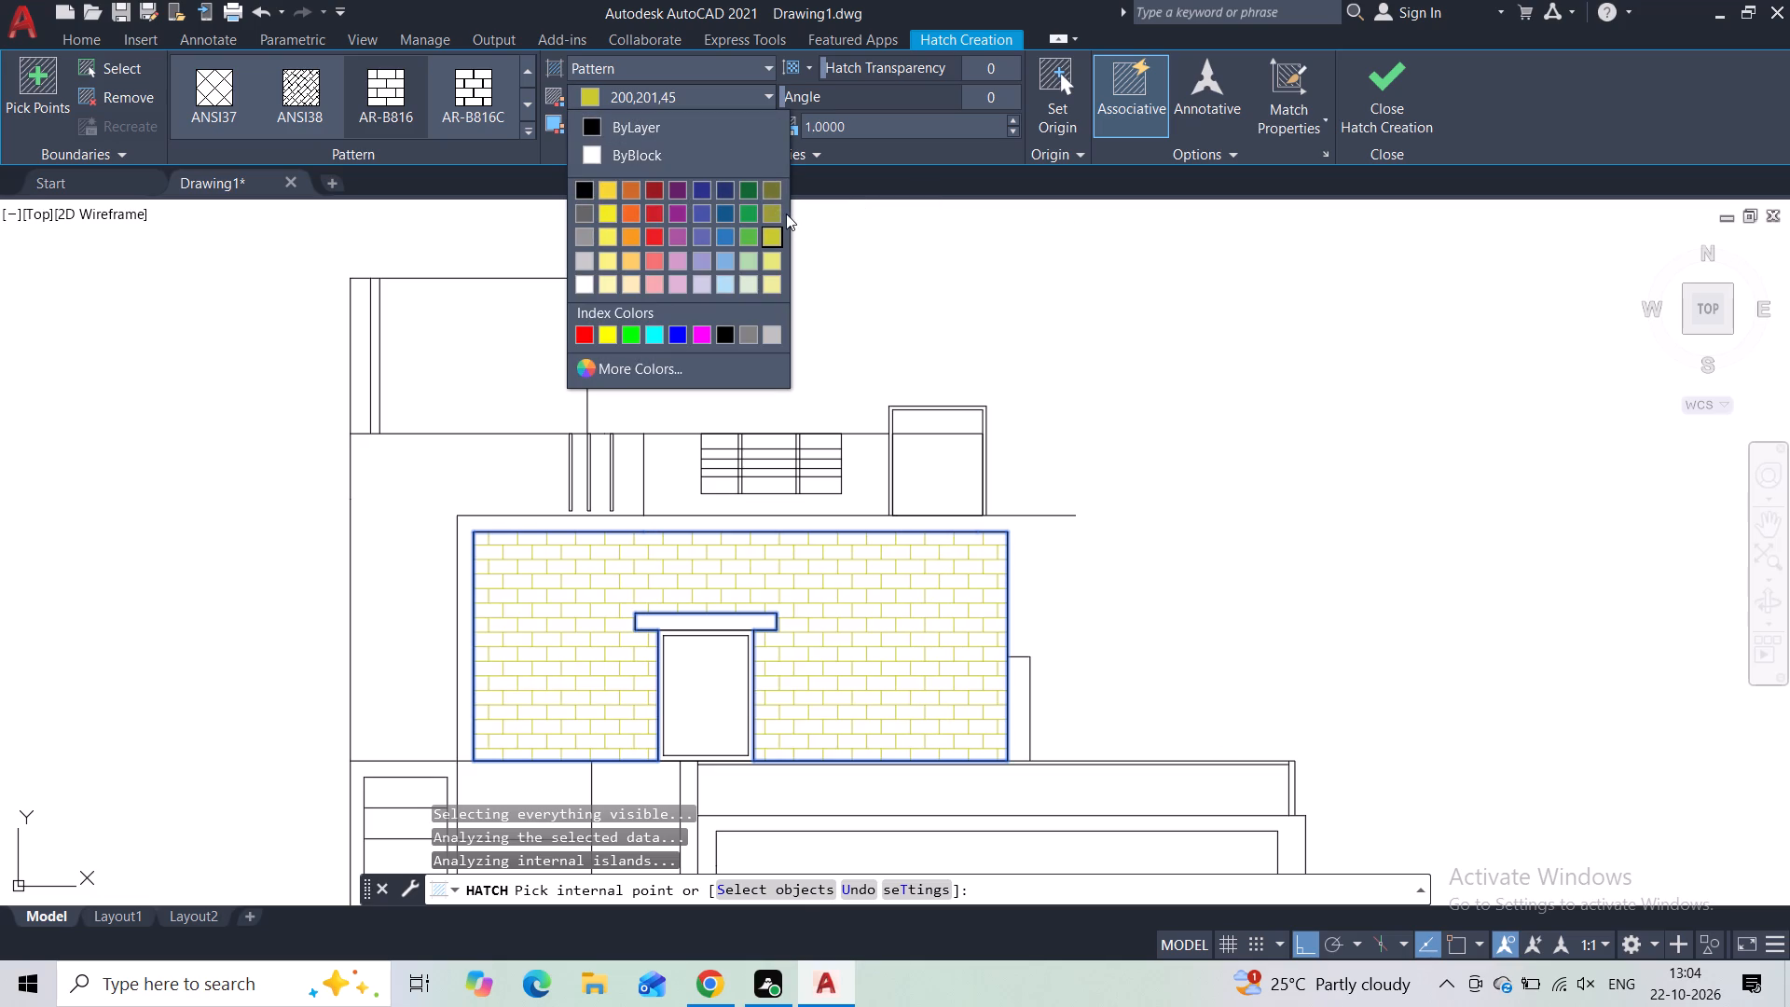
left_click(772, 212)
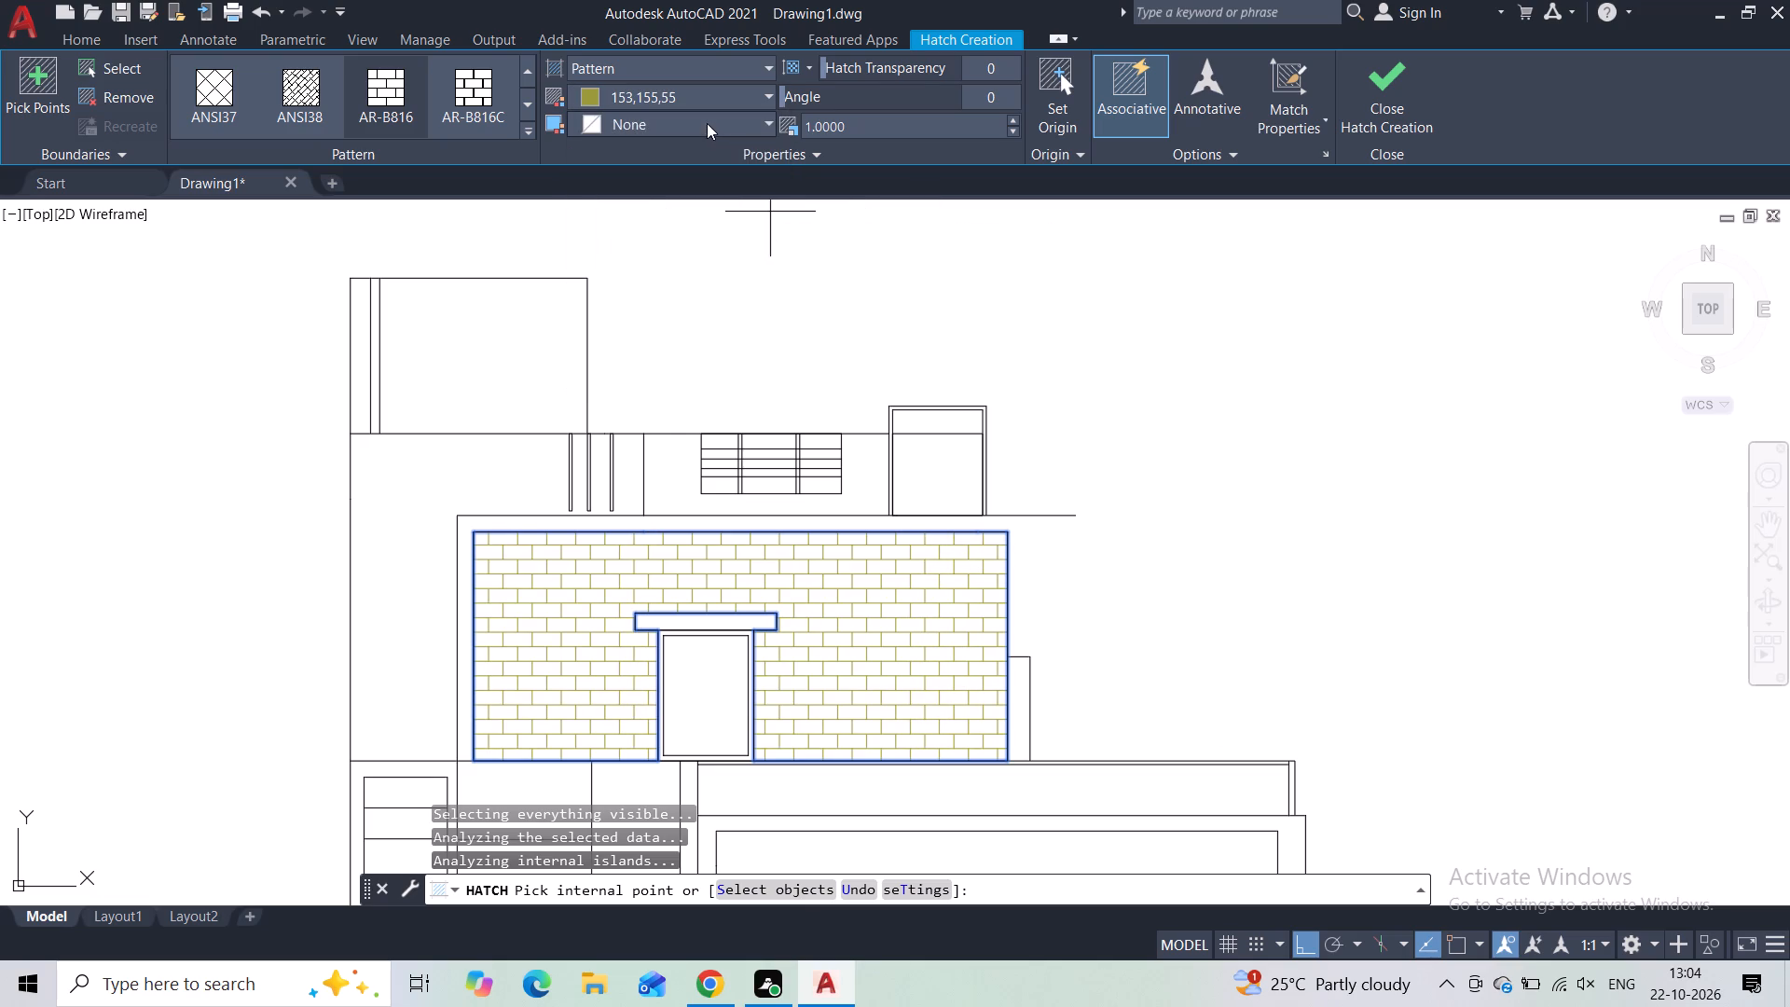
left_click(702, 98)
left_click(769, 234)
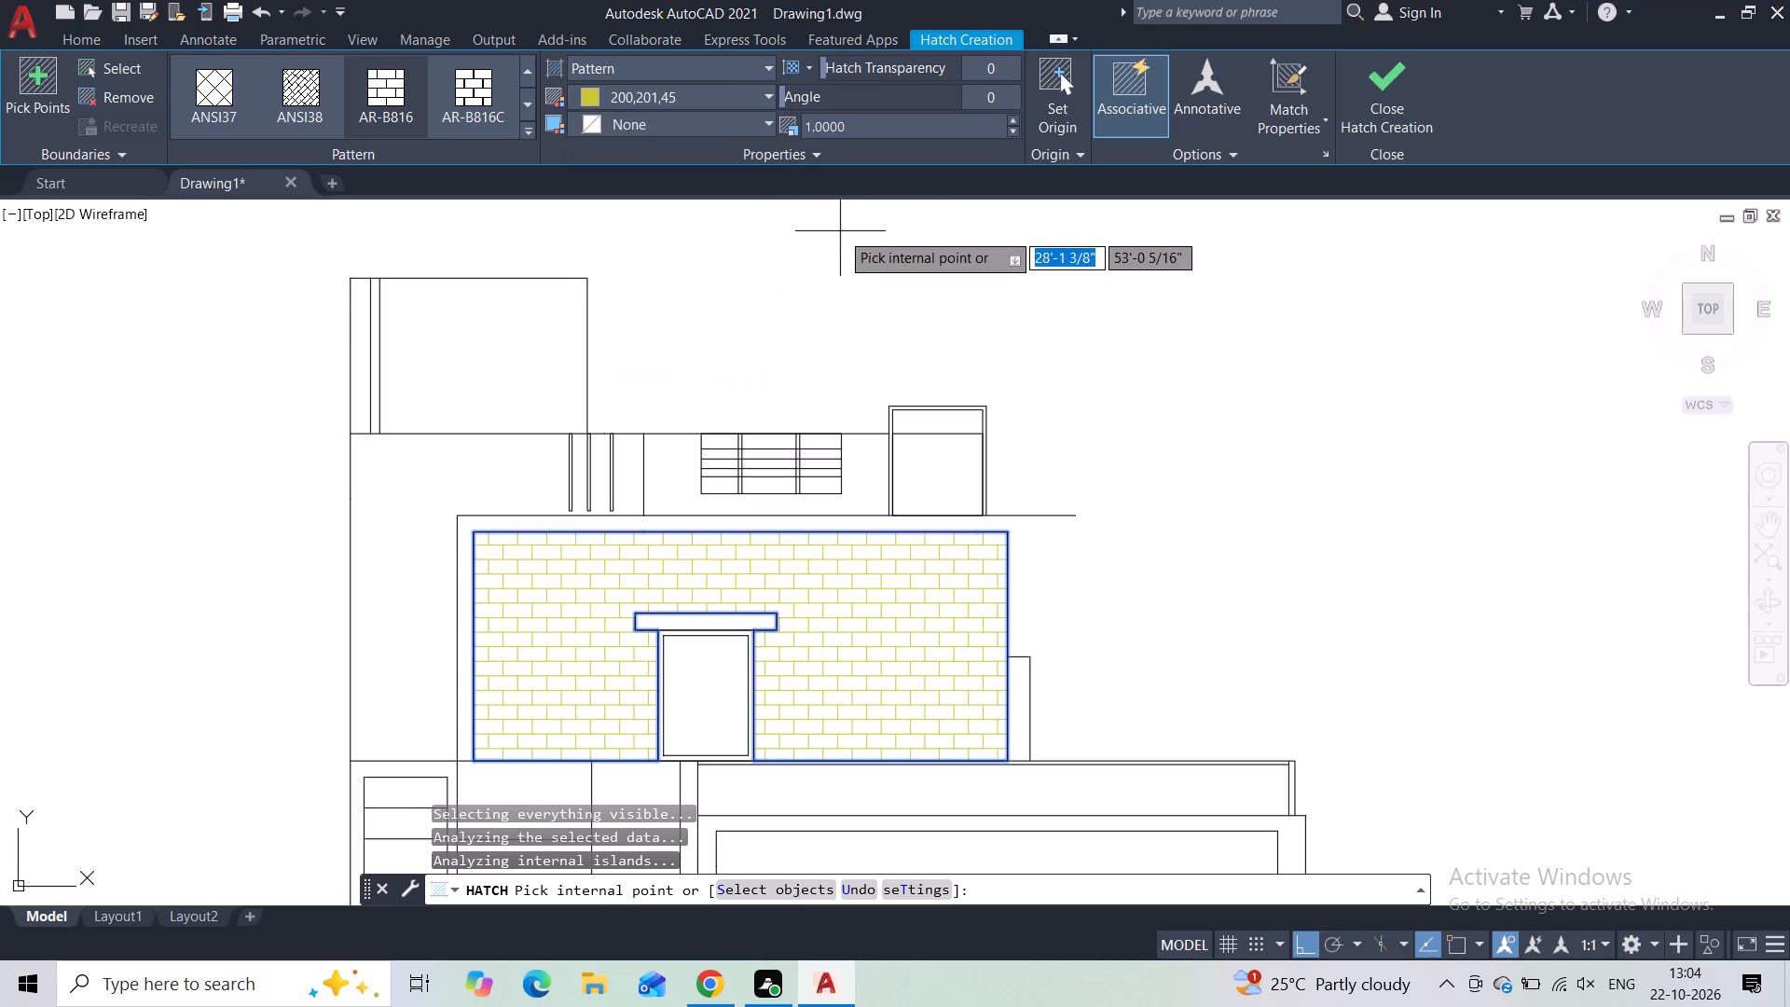
Finish the upper-storey brick hatch and check its pattern up close and in the whole elevation.
left_click(1418, 132)
middle_click_drag(1136, 504, 1122, 367)
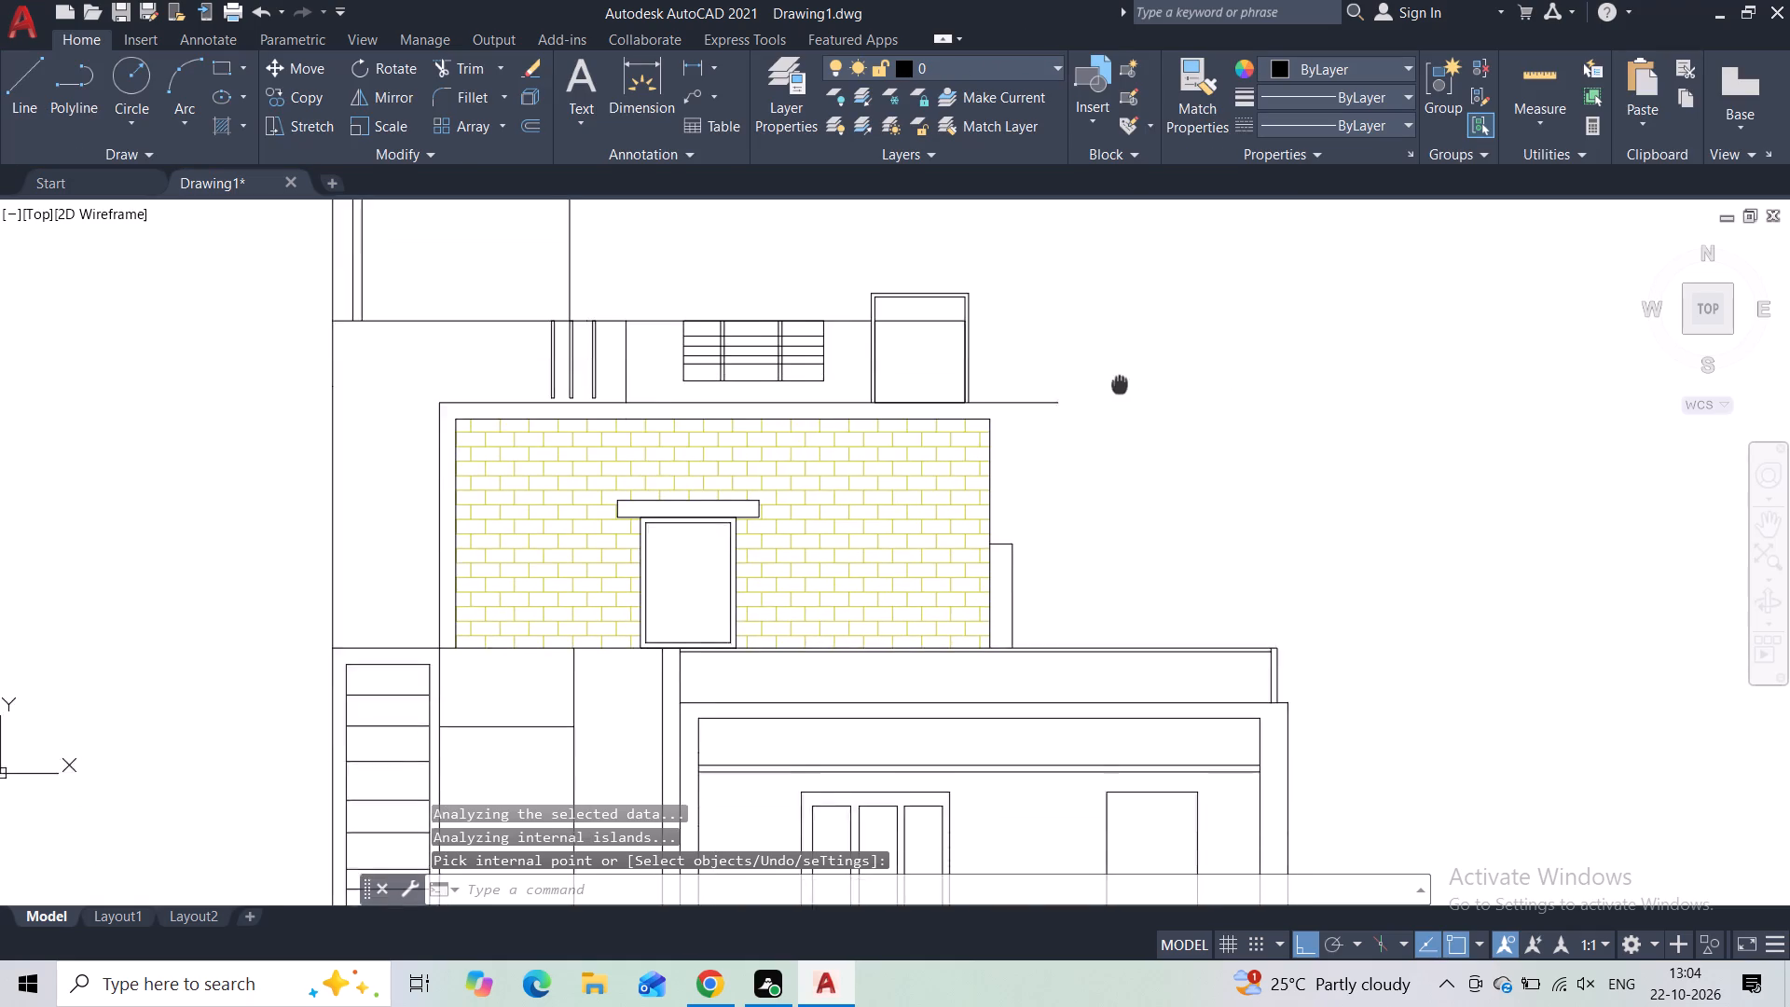
middle_click_drag(1122, 367, 1127, 356)
scroll(1120, 412, "down", 1)
scroll(972, 447, "up", 4)
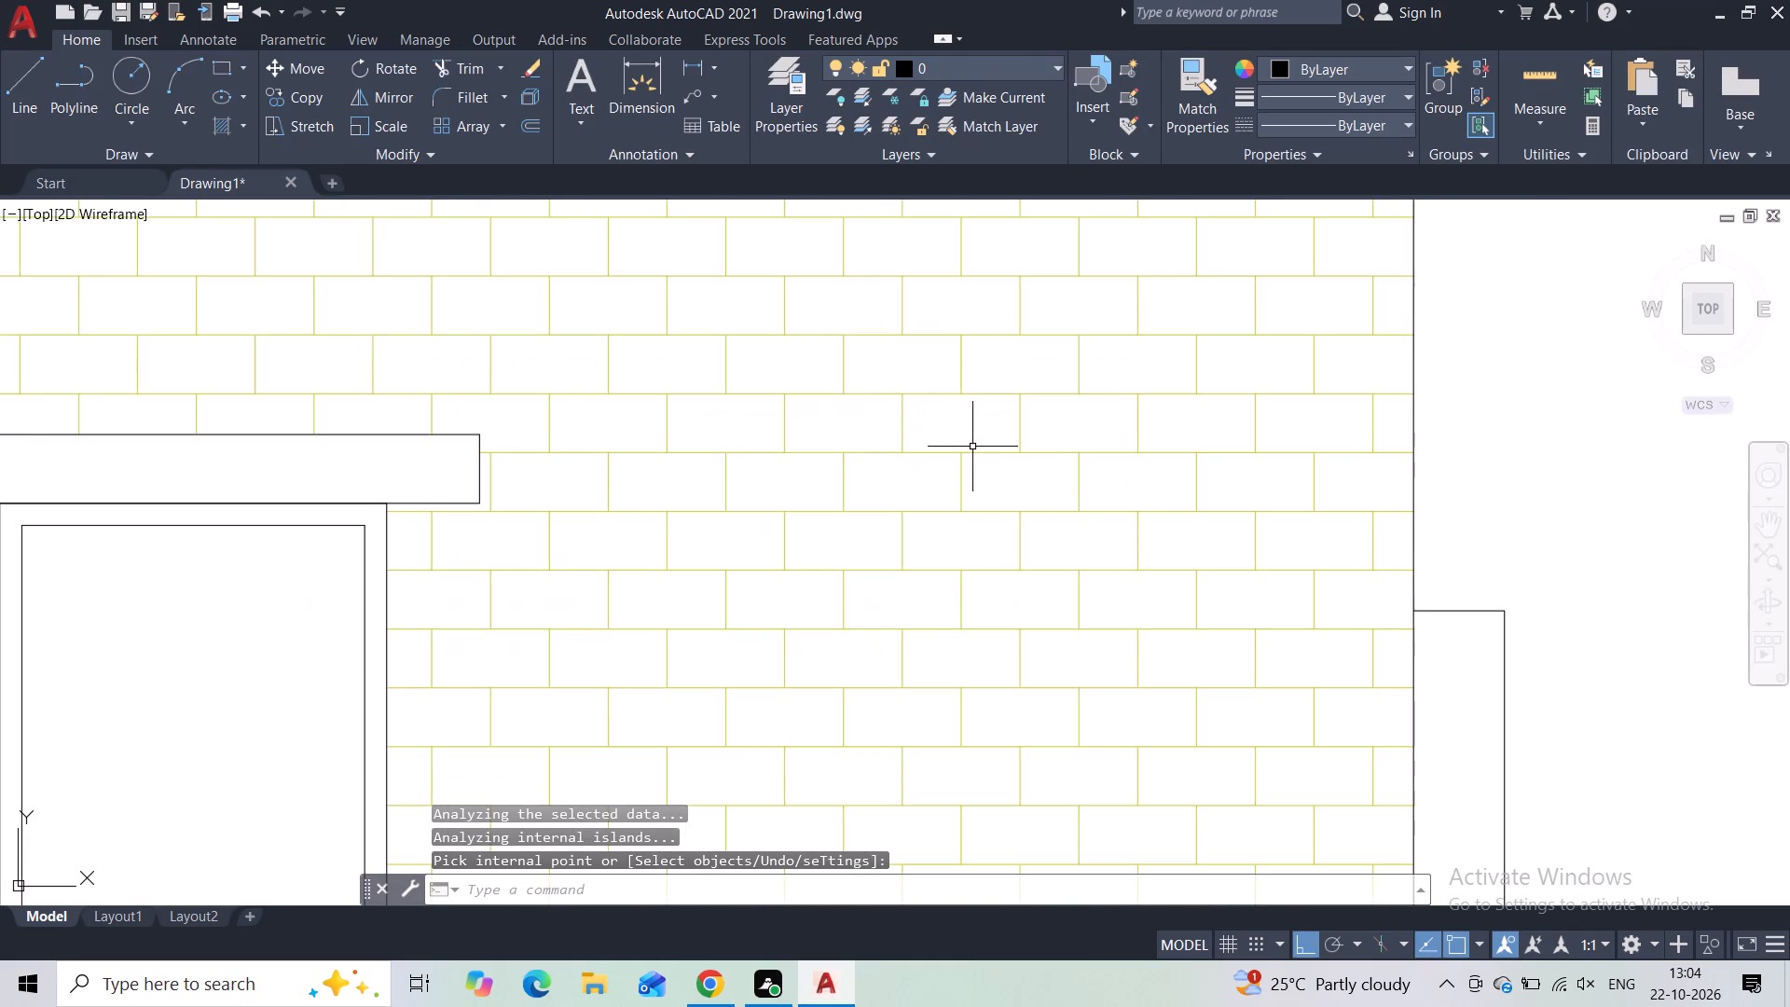
scroll(972, 447, "down", 5)
scroll(1055, 467, "up", 1)
middle_click_drag(1054, 457, 1038, 435)
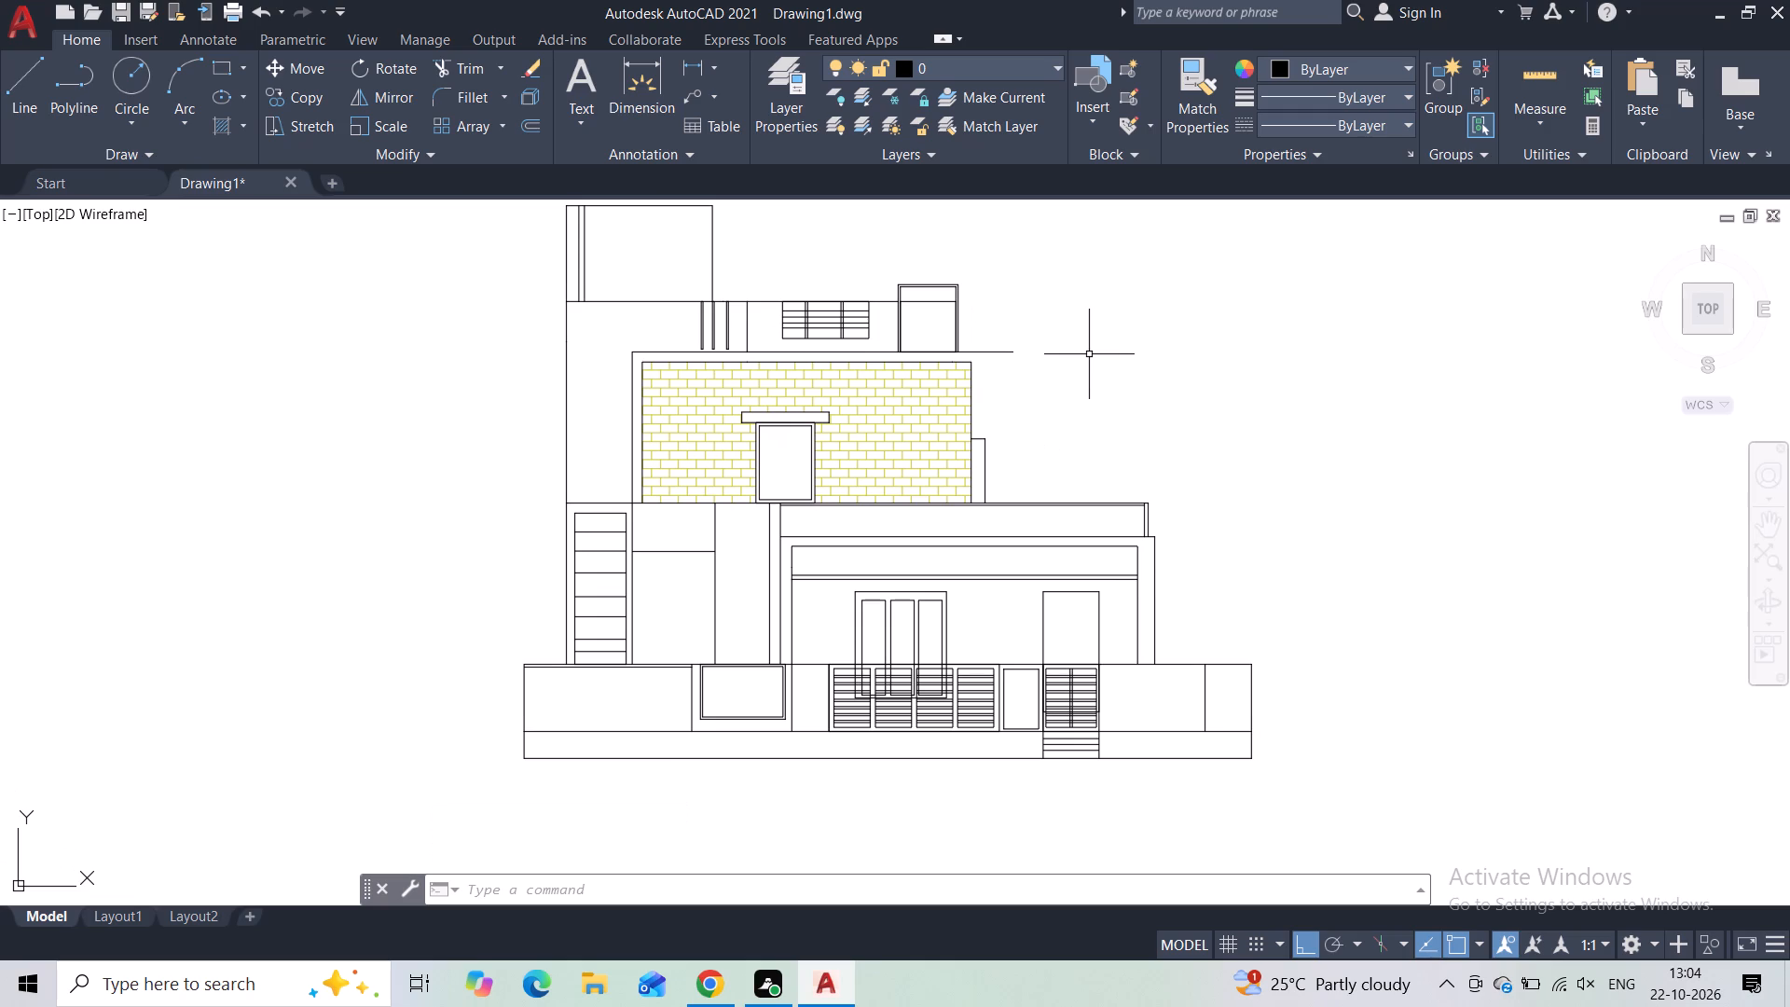
Hatch the narrow ground-floor panel beside the front room with ANSI31 in colour 242,103,34 and background colour 8.
key("h")
left_click(1114, 393)
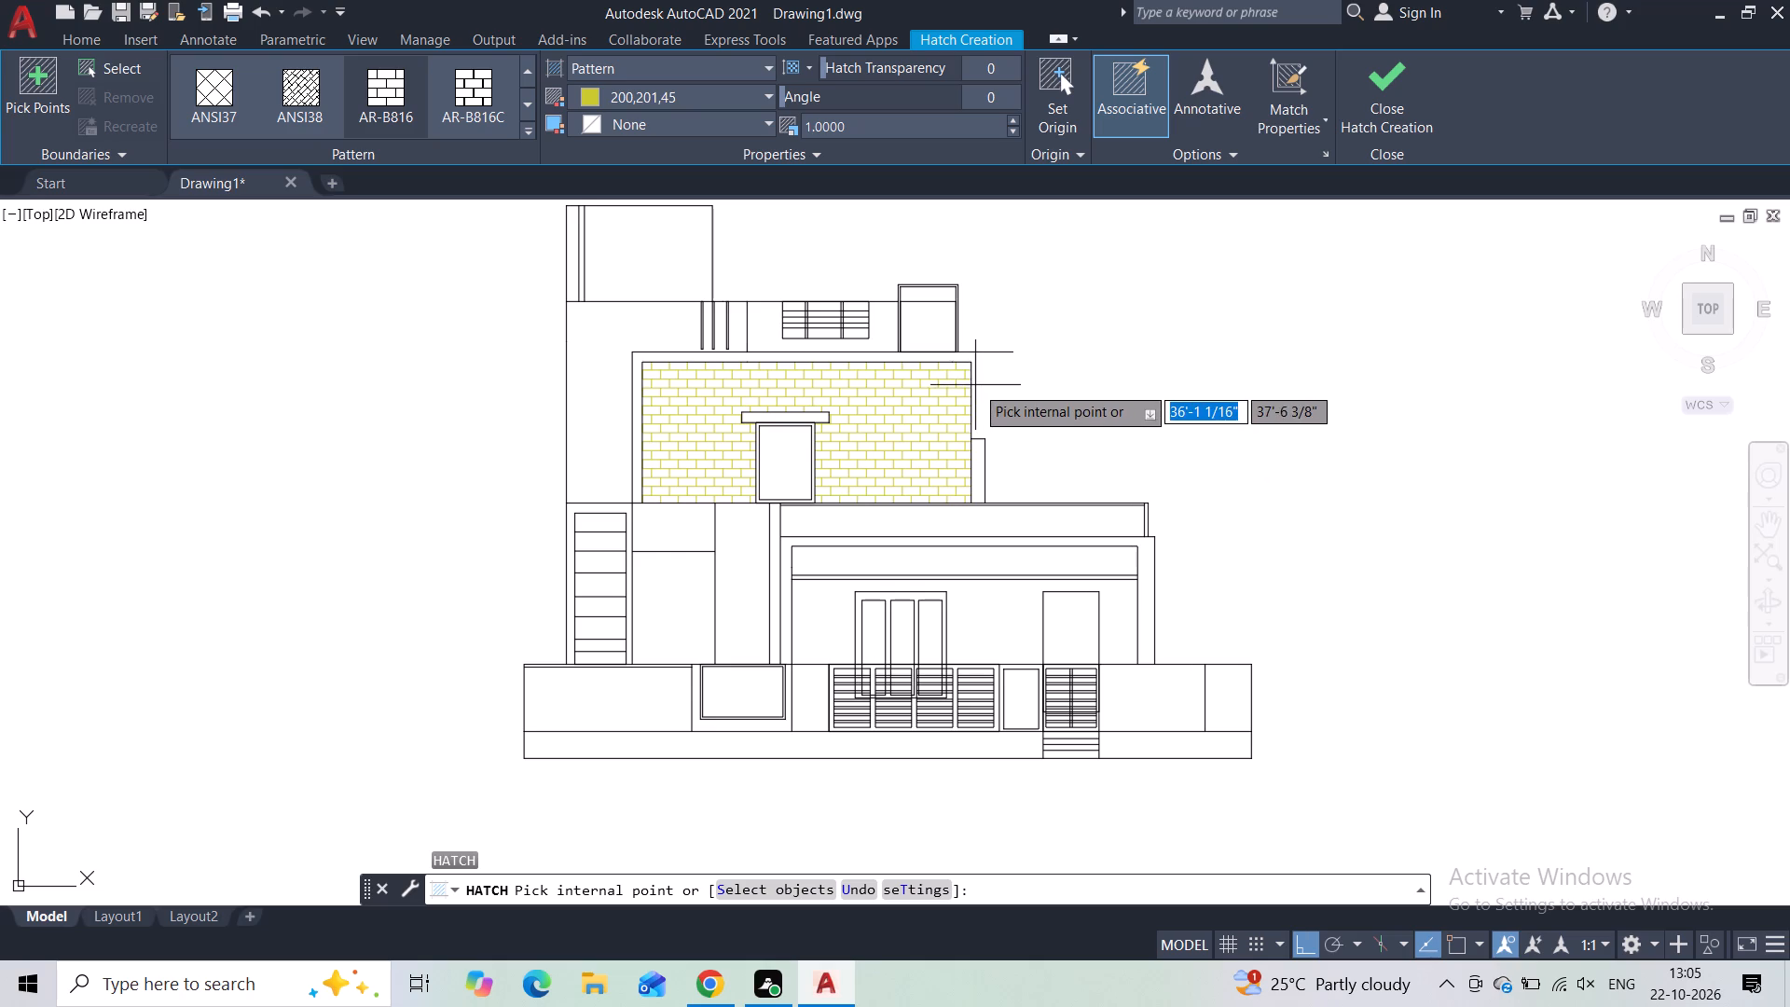
left_click(527, 134)
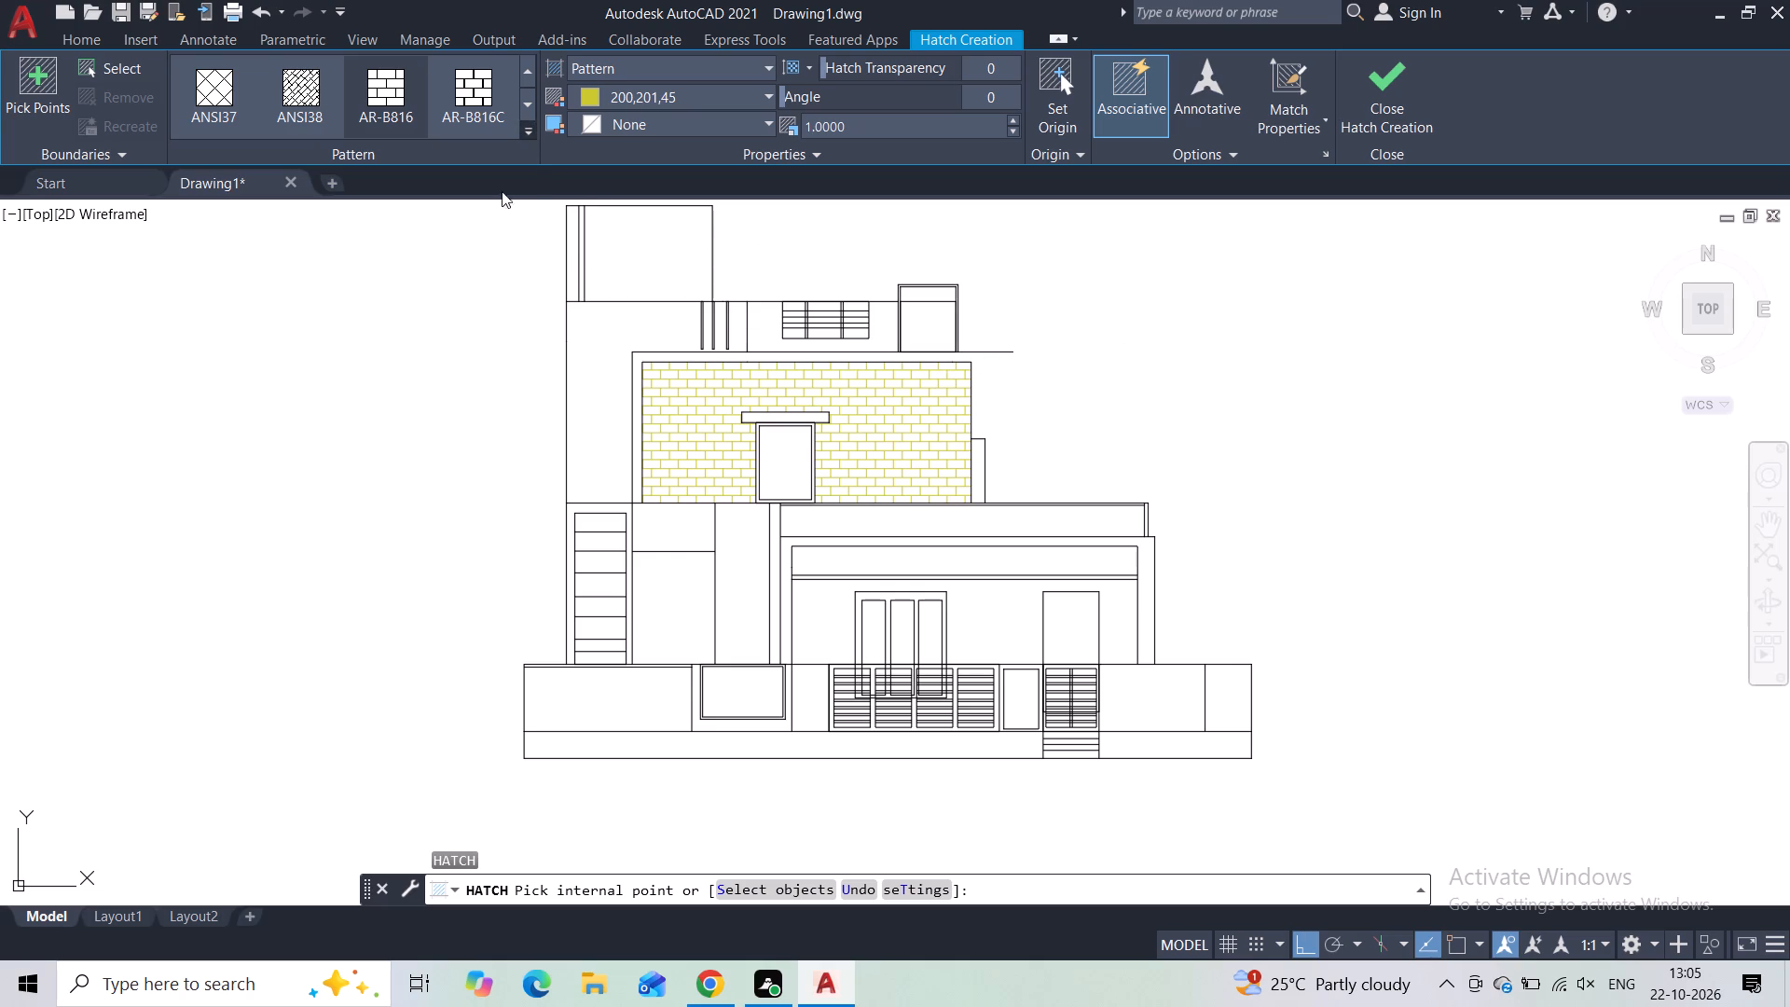
scroll(447, 232, "up", 7)
left_click(405, 106)
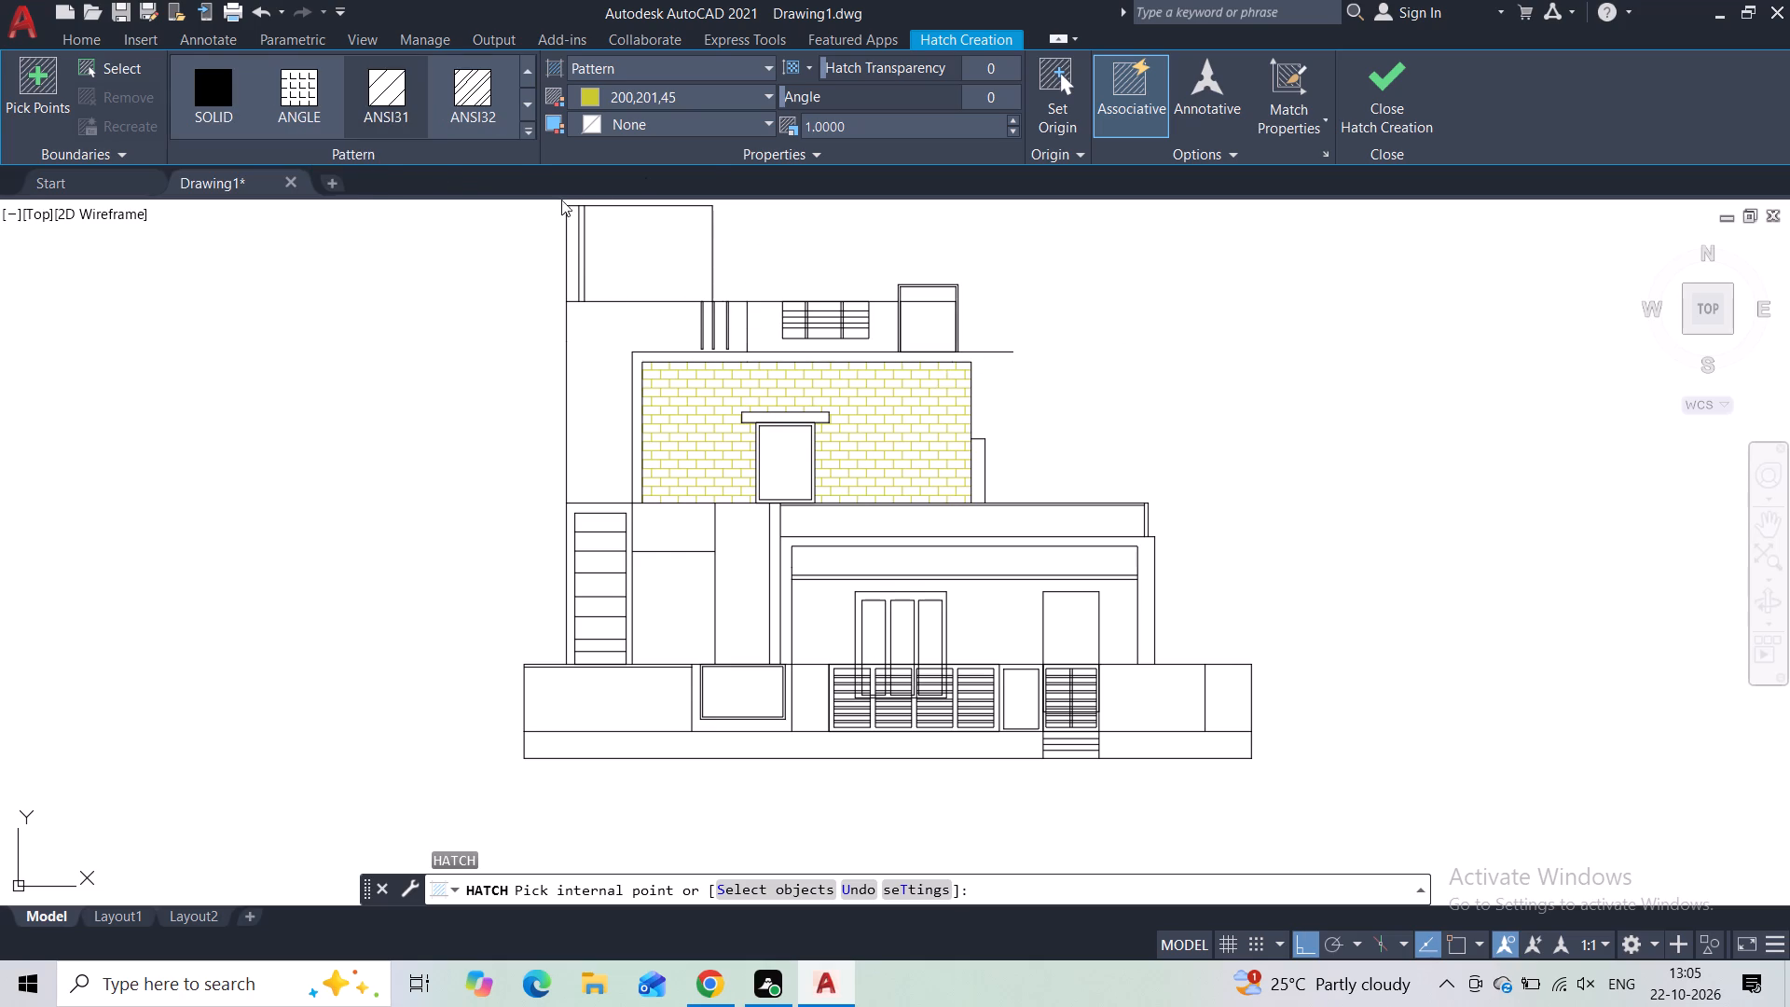
left_click(691, 92)
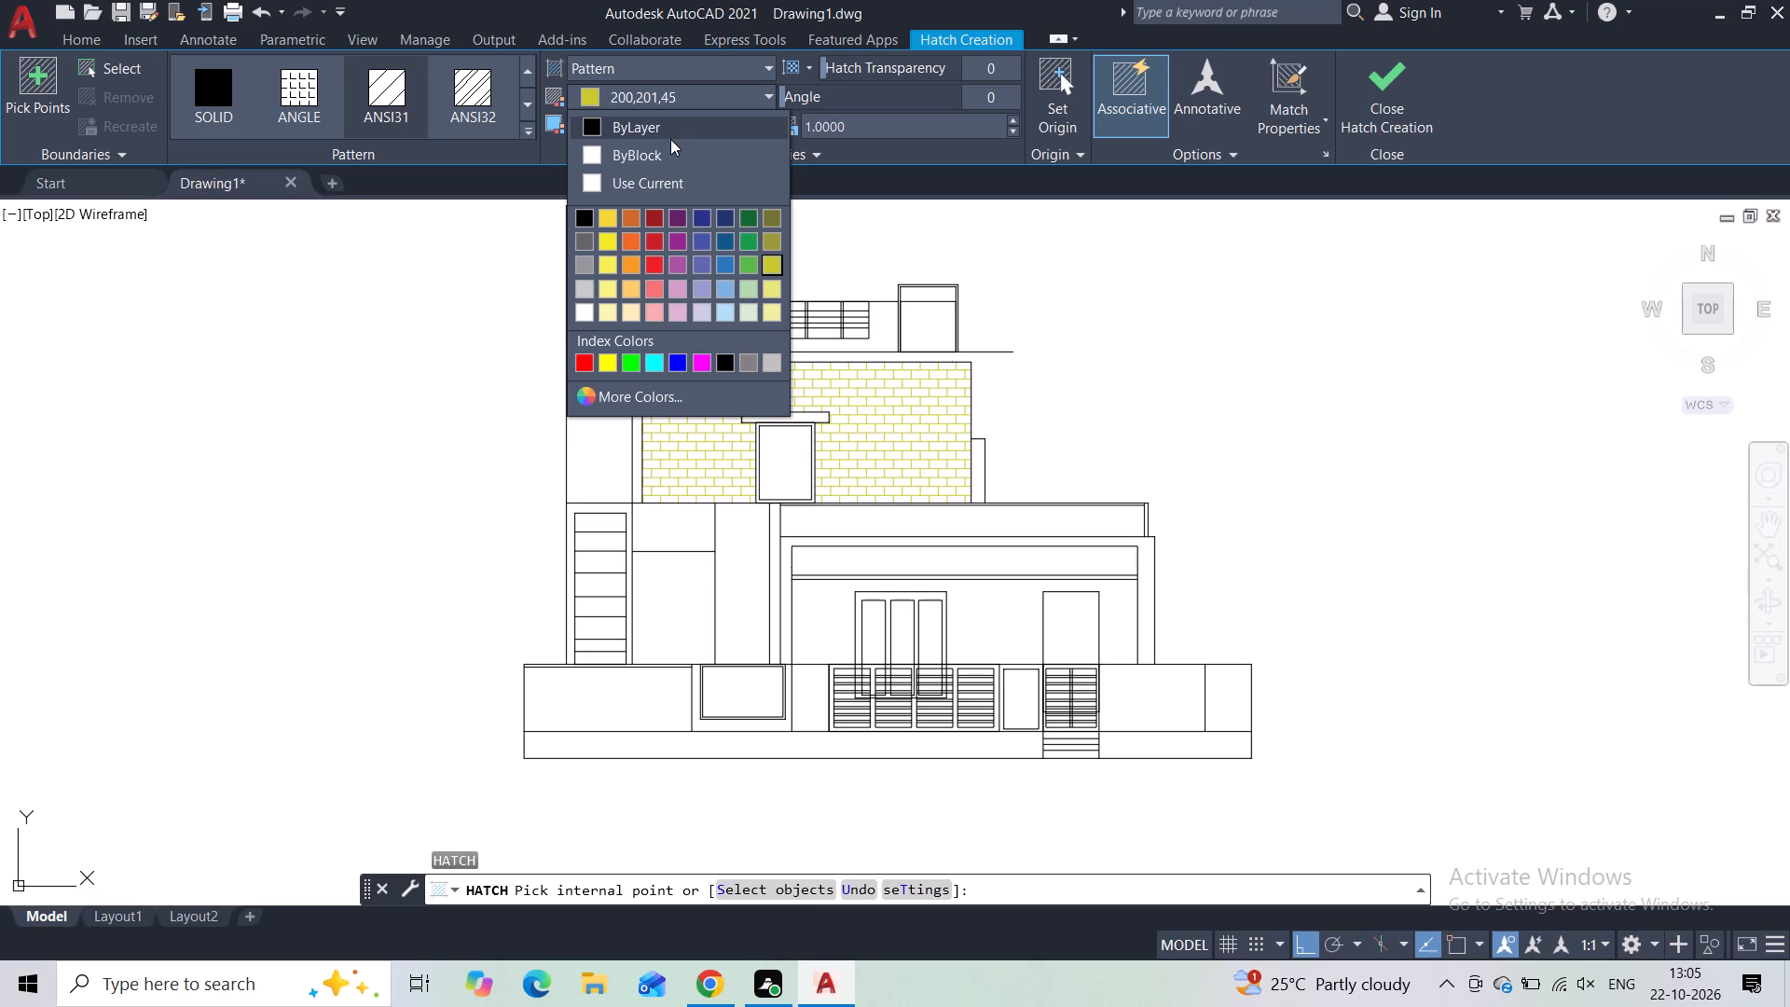
left_click(745, 366)
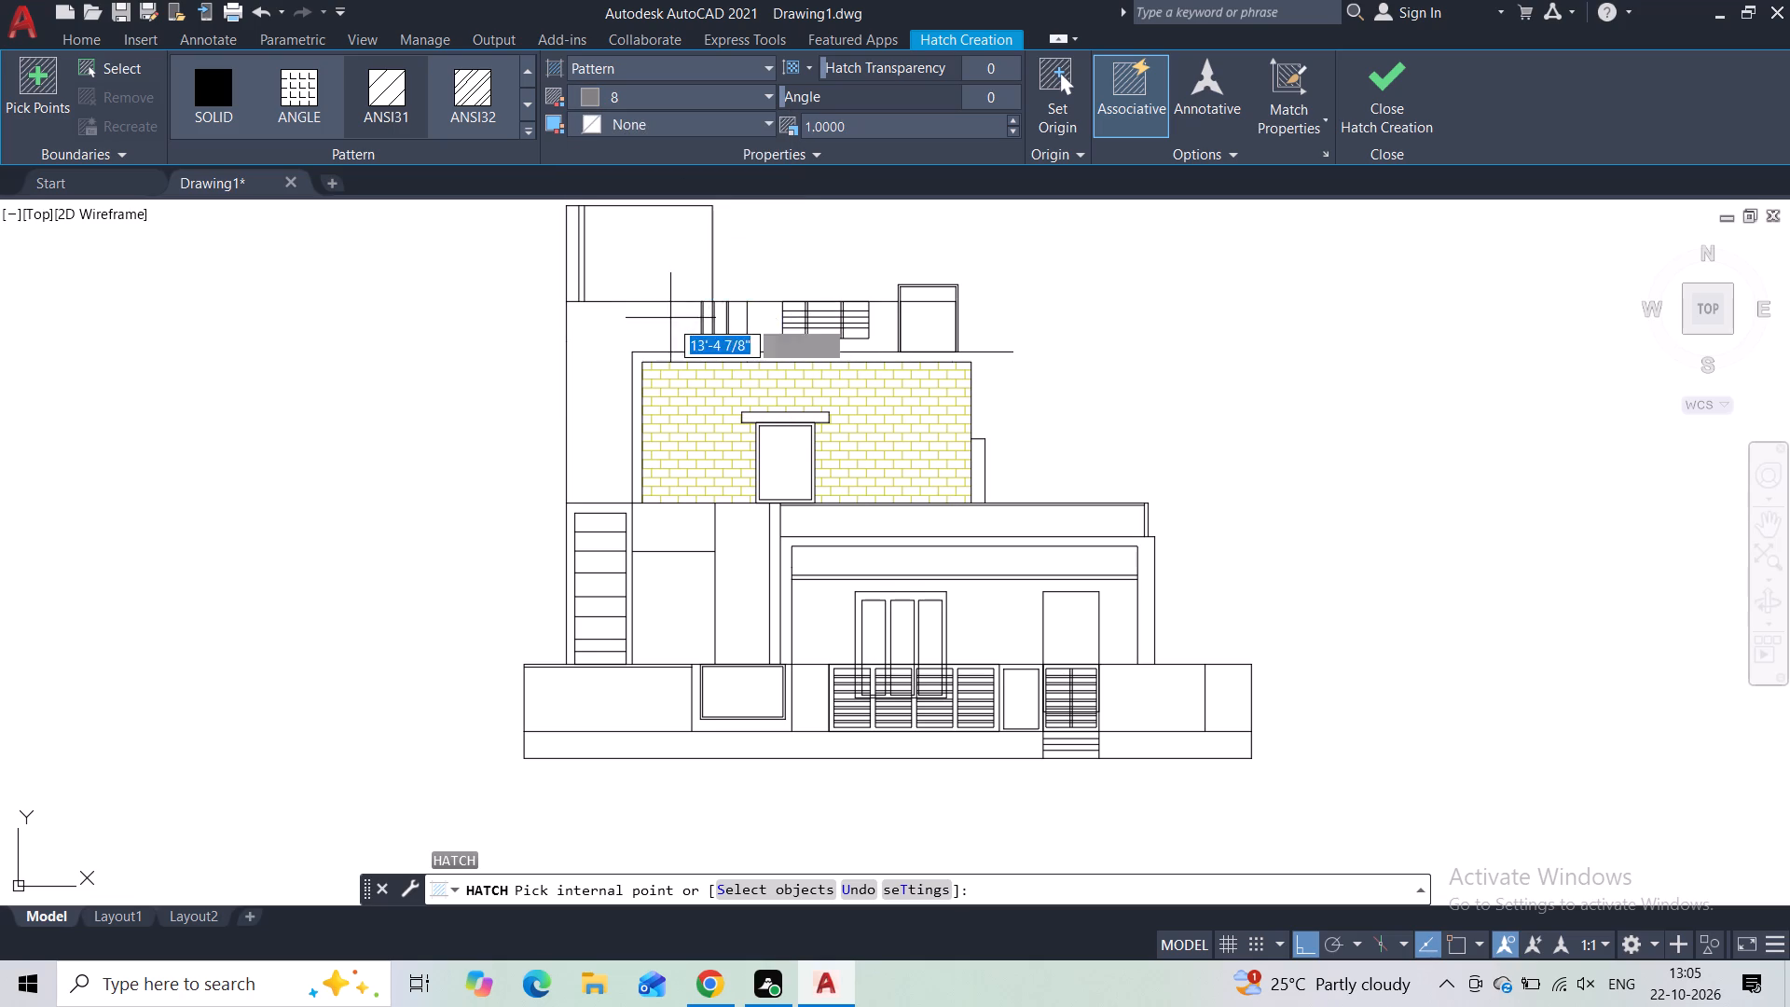
left_click(694, 93)
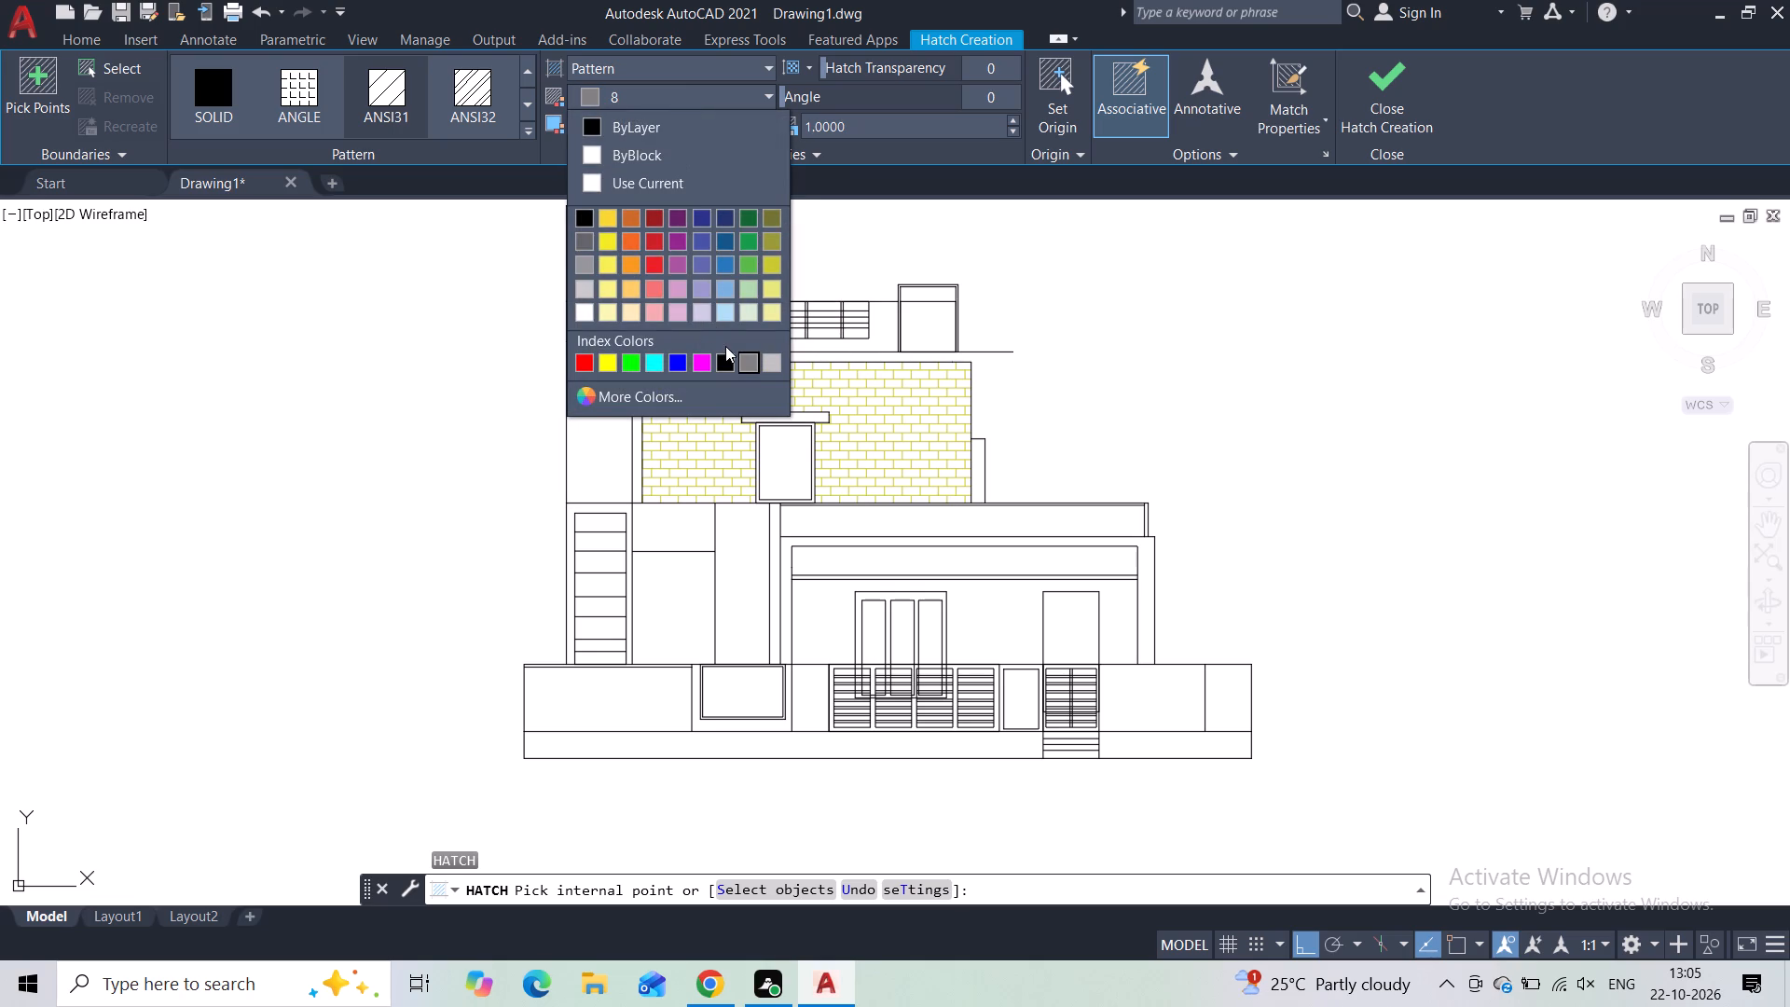
left_click(631, 246)
left_click(661, 126)
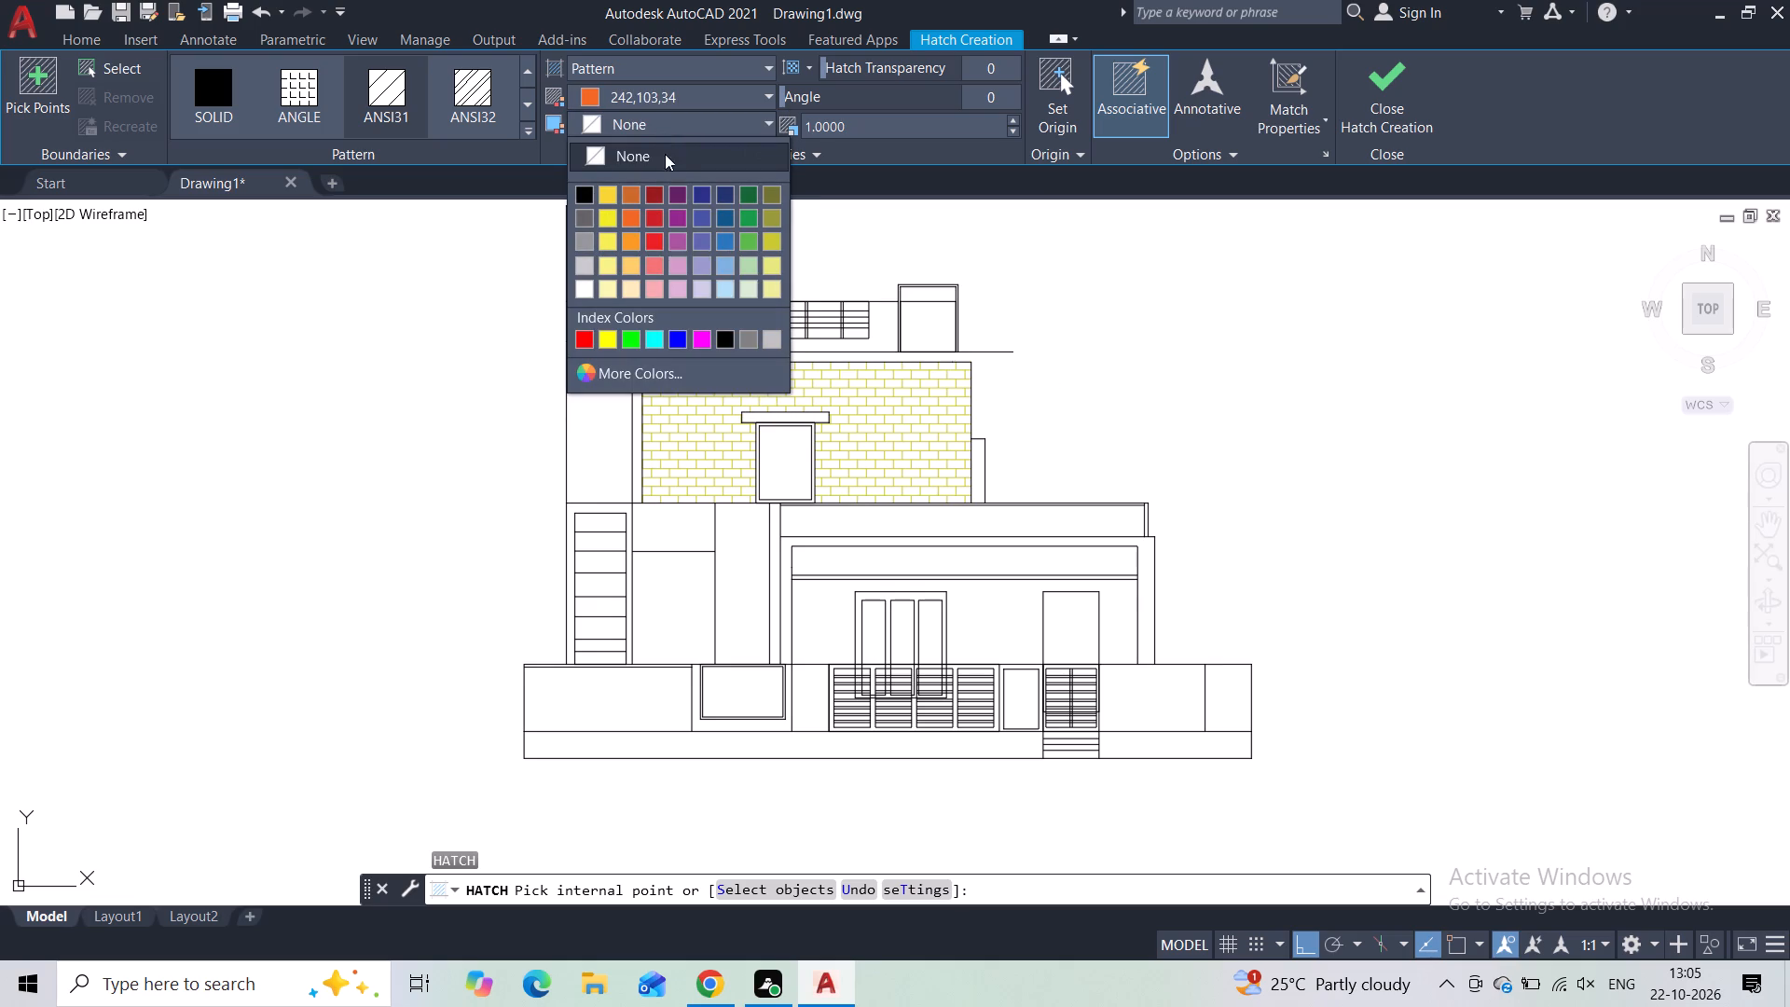
left_click(748, 339)
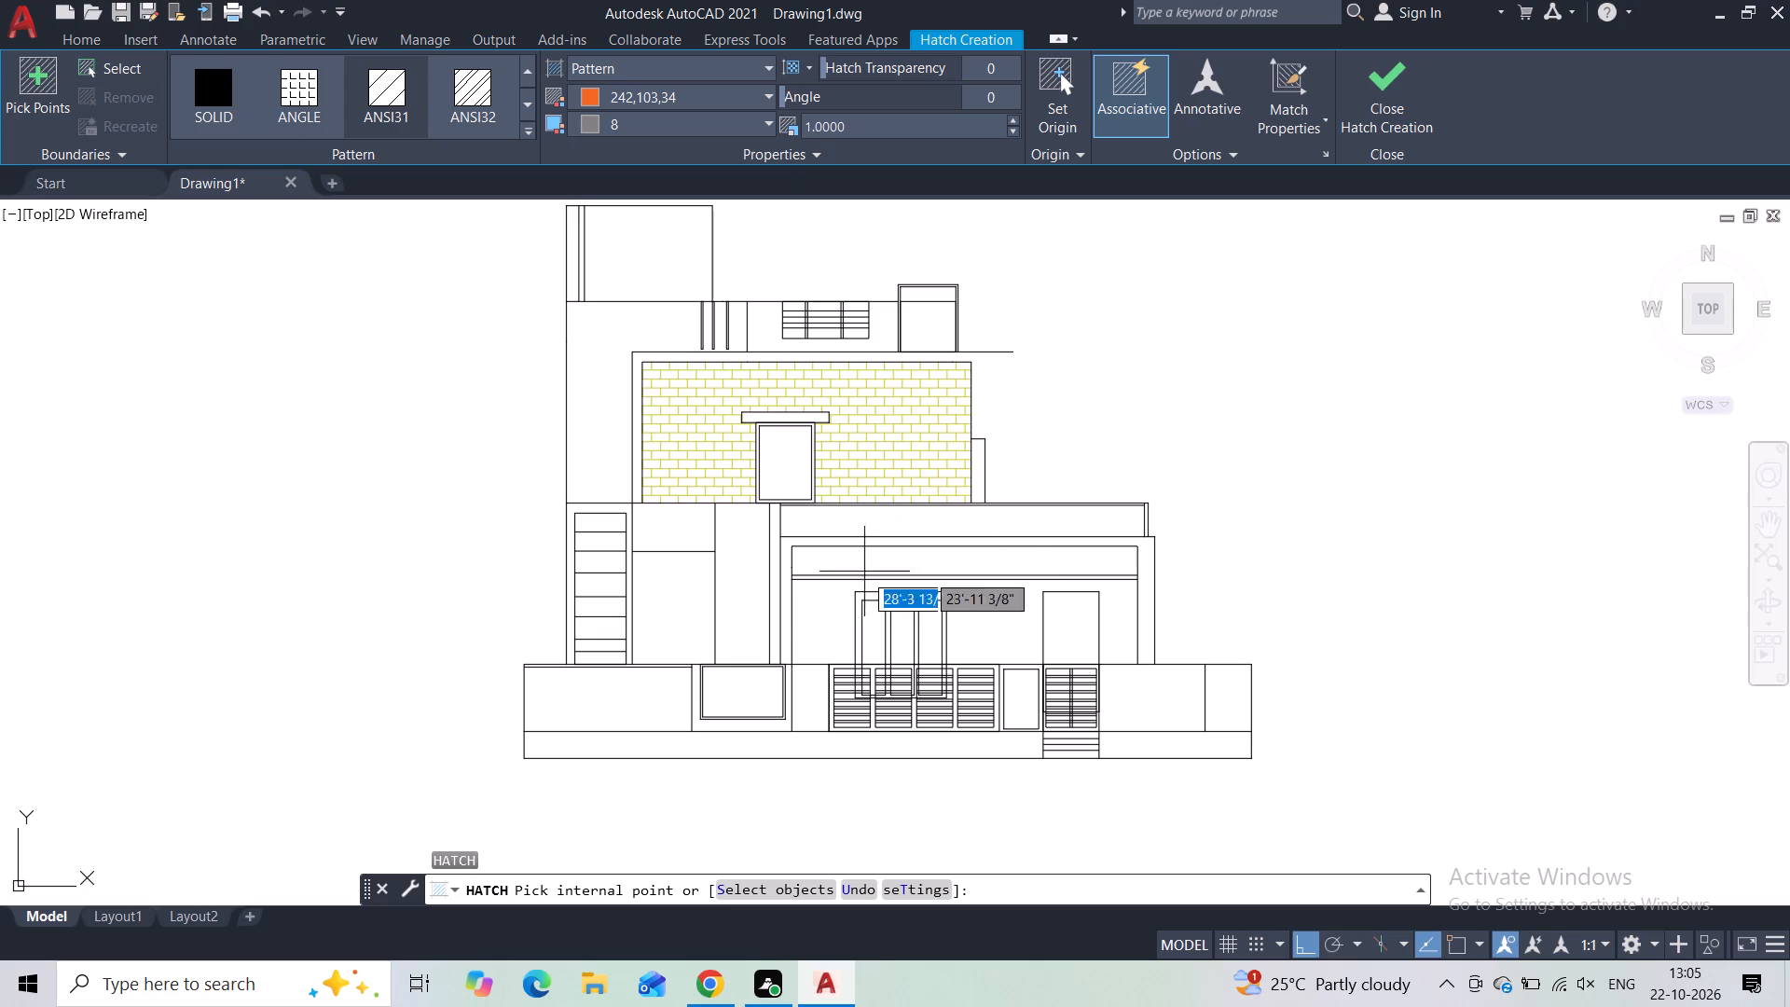
left_click(751, 574)
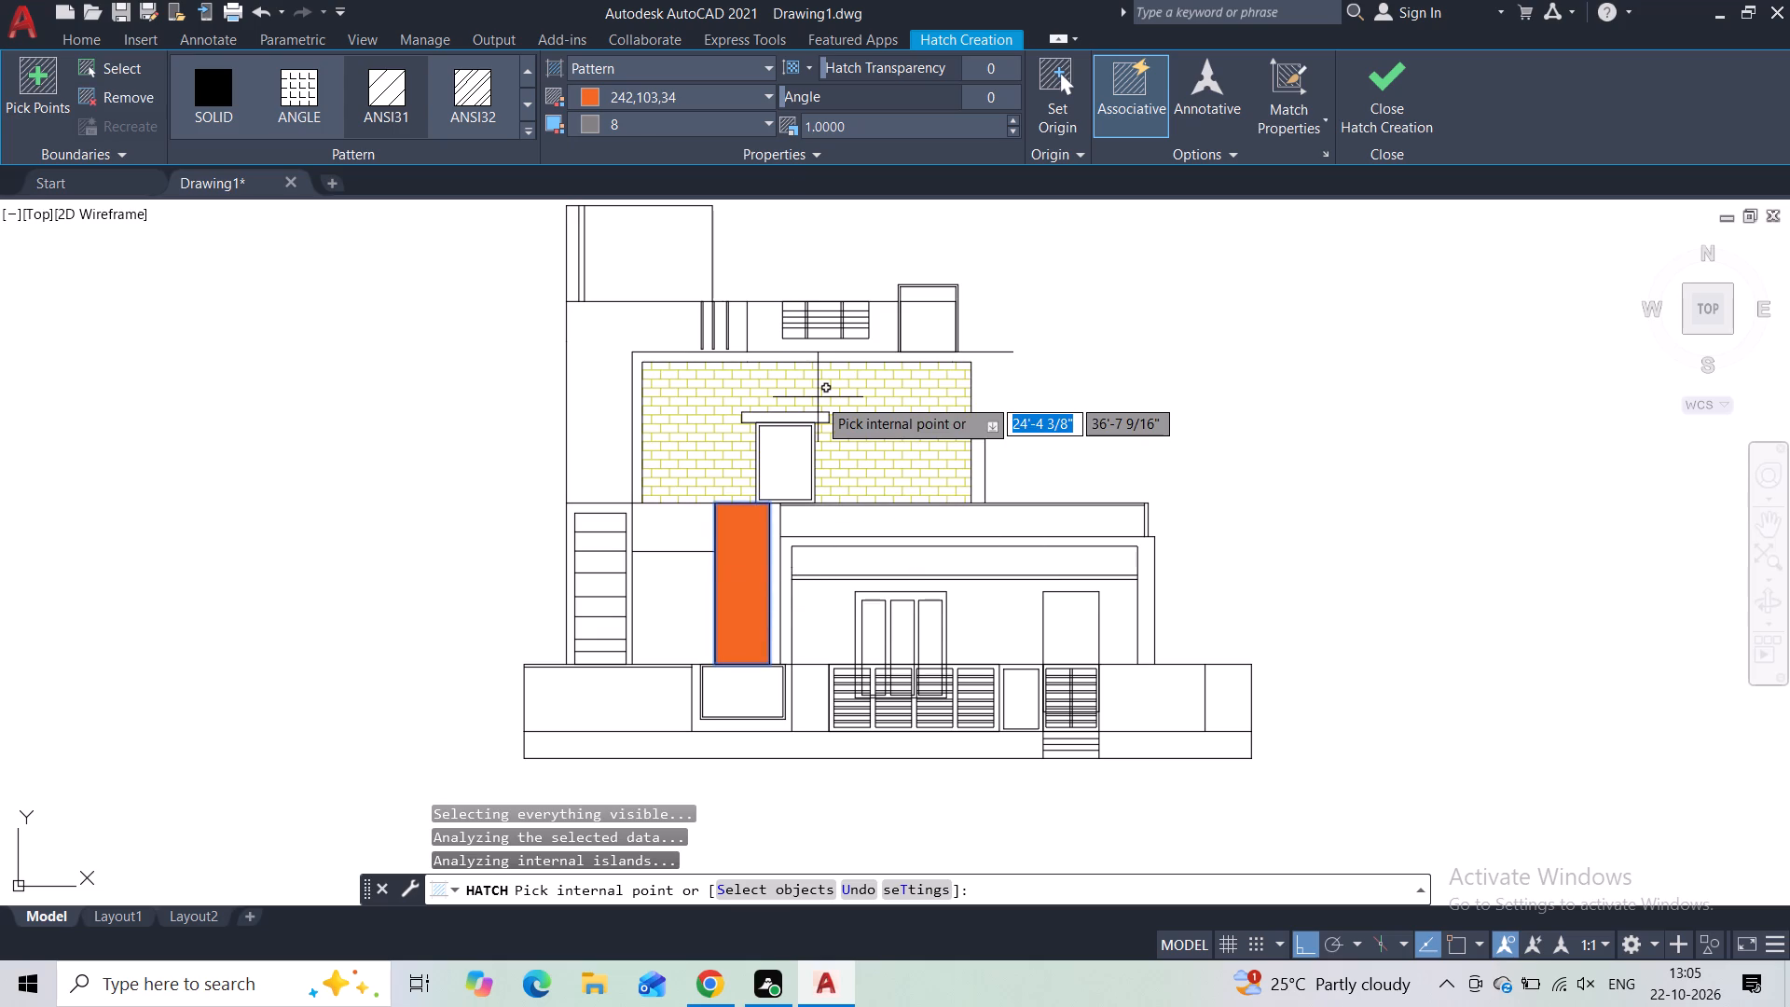
Set the narrow ground-floor panel's ANSI31 hatch to scale 58, colour 9 and background colour 242,103,34.
left_click(1011, 117)
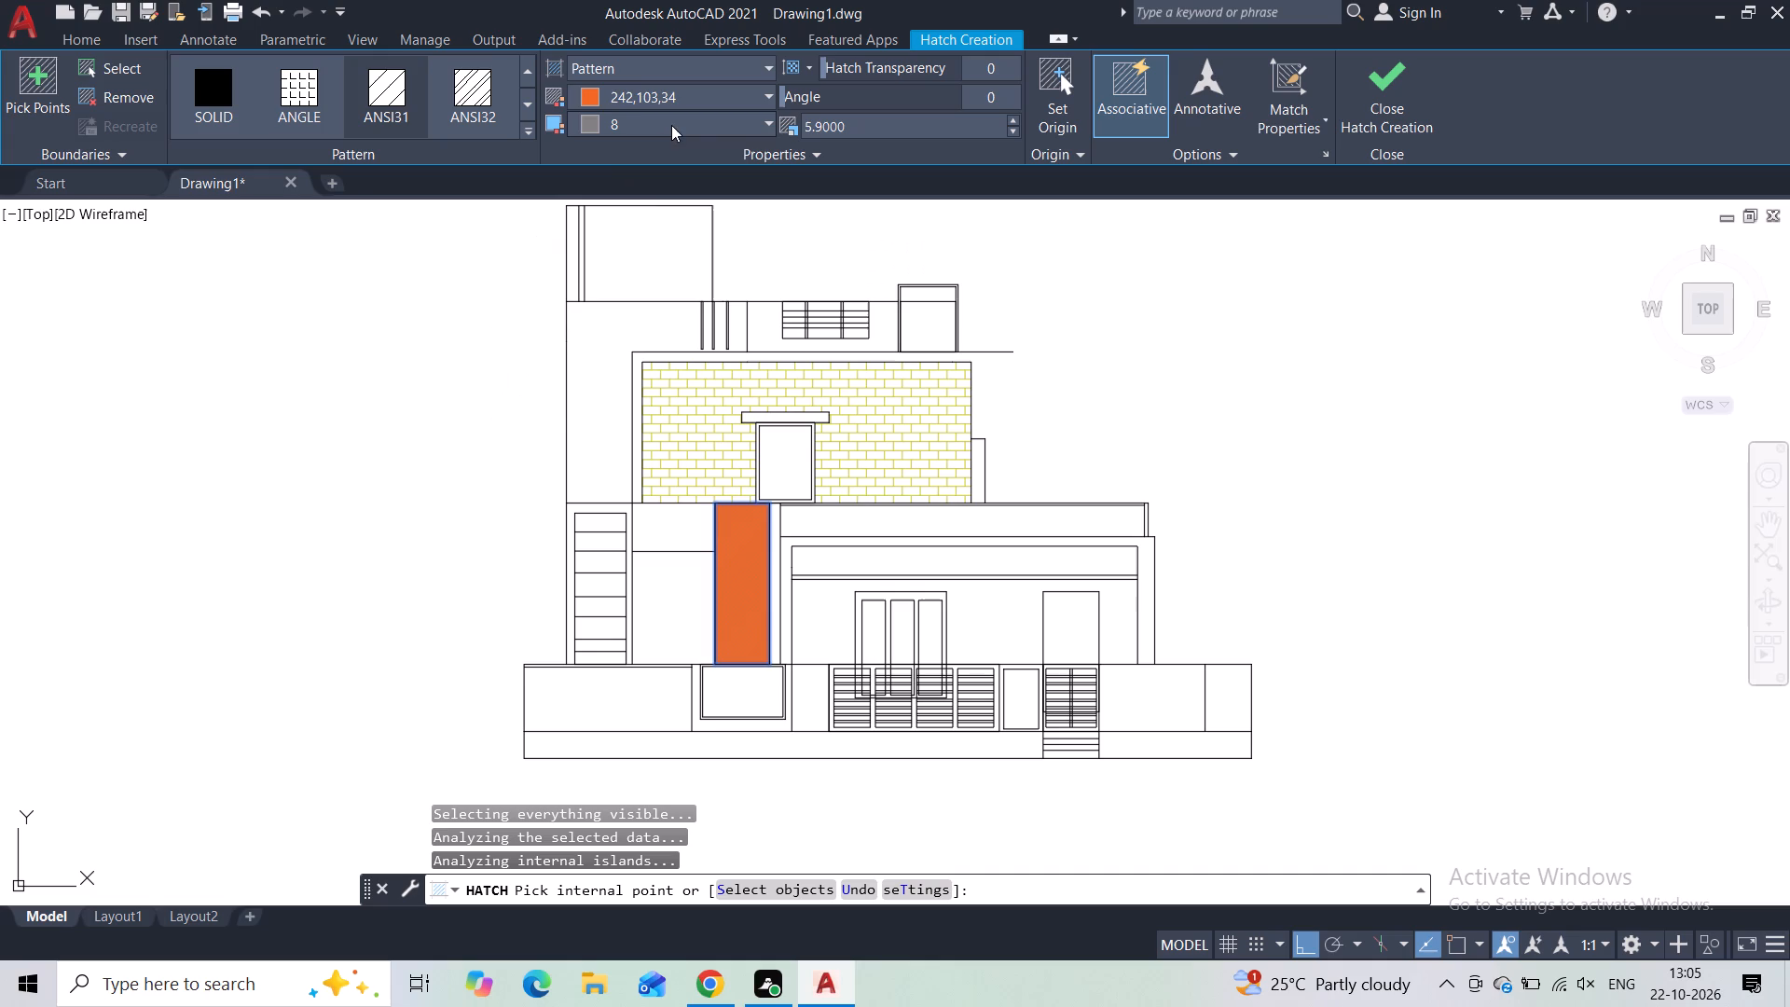
left_click(683, 93)
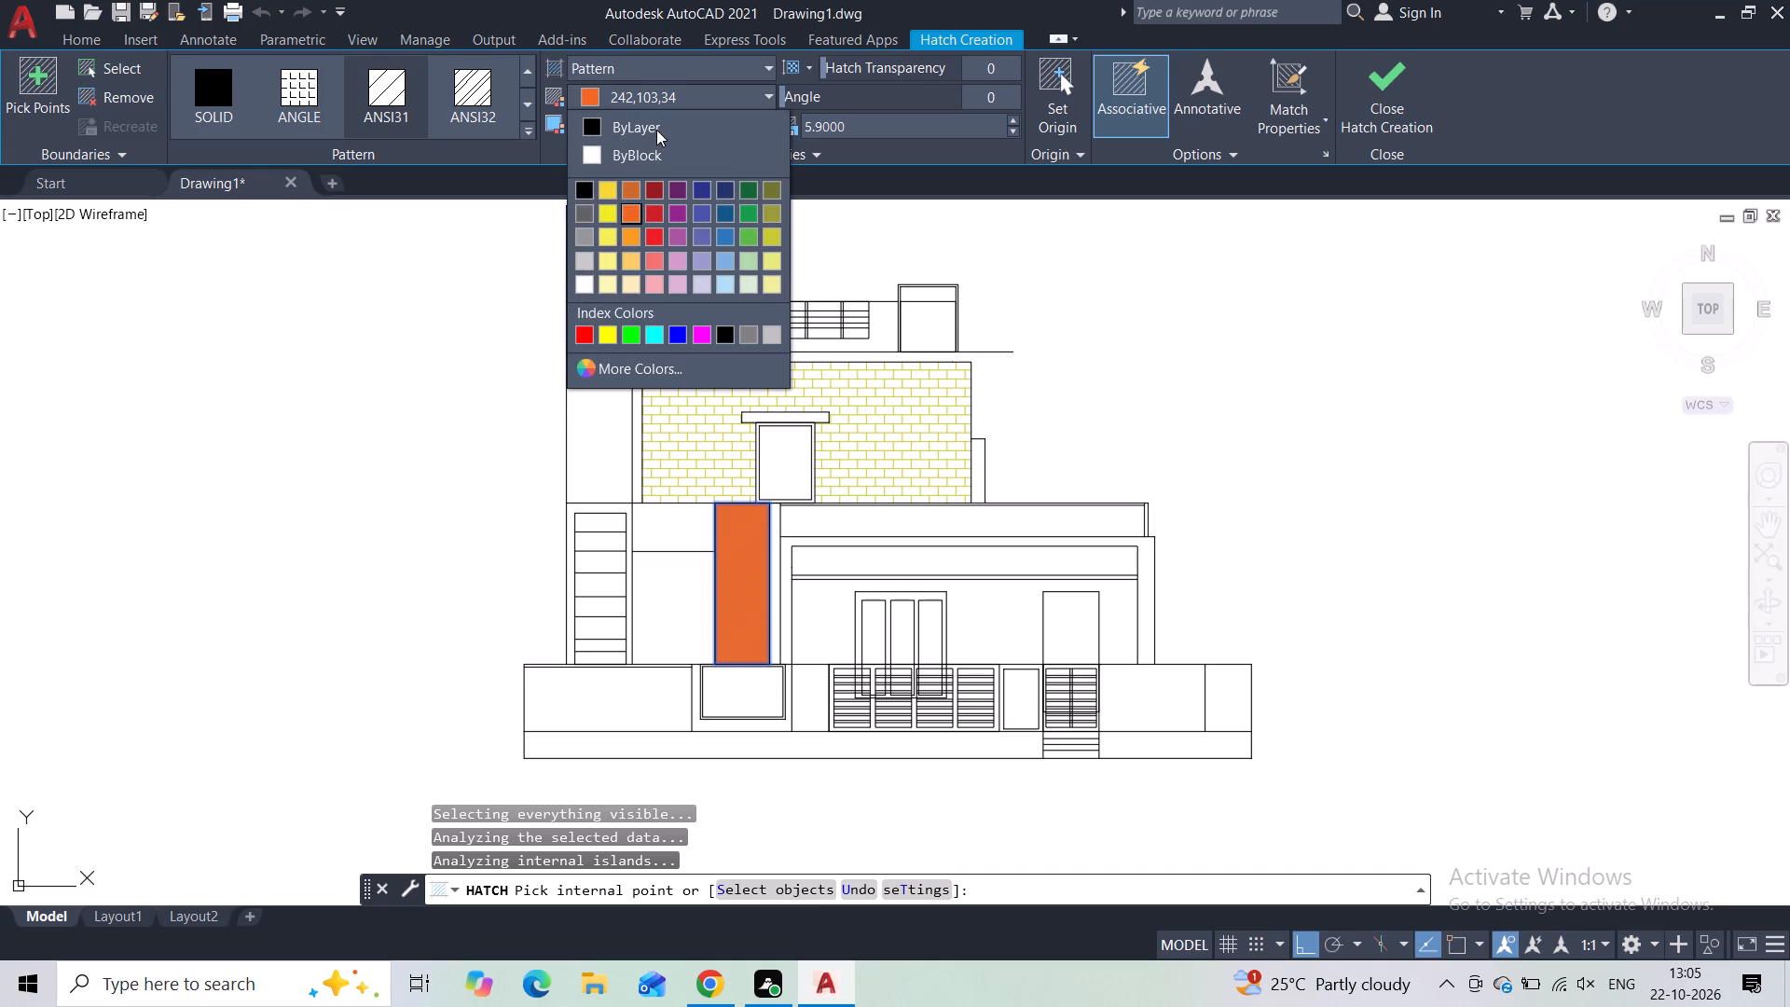
left_click(656, 130)
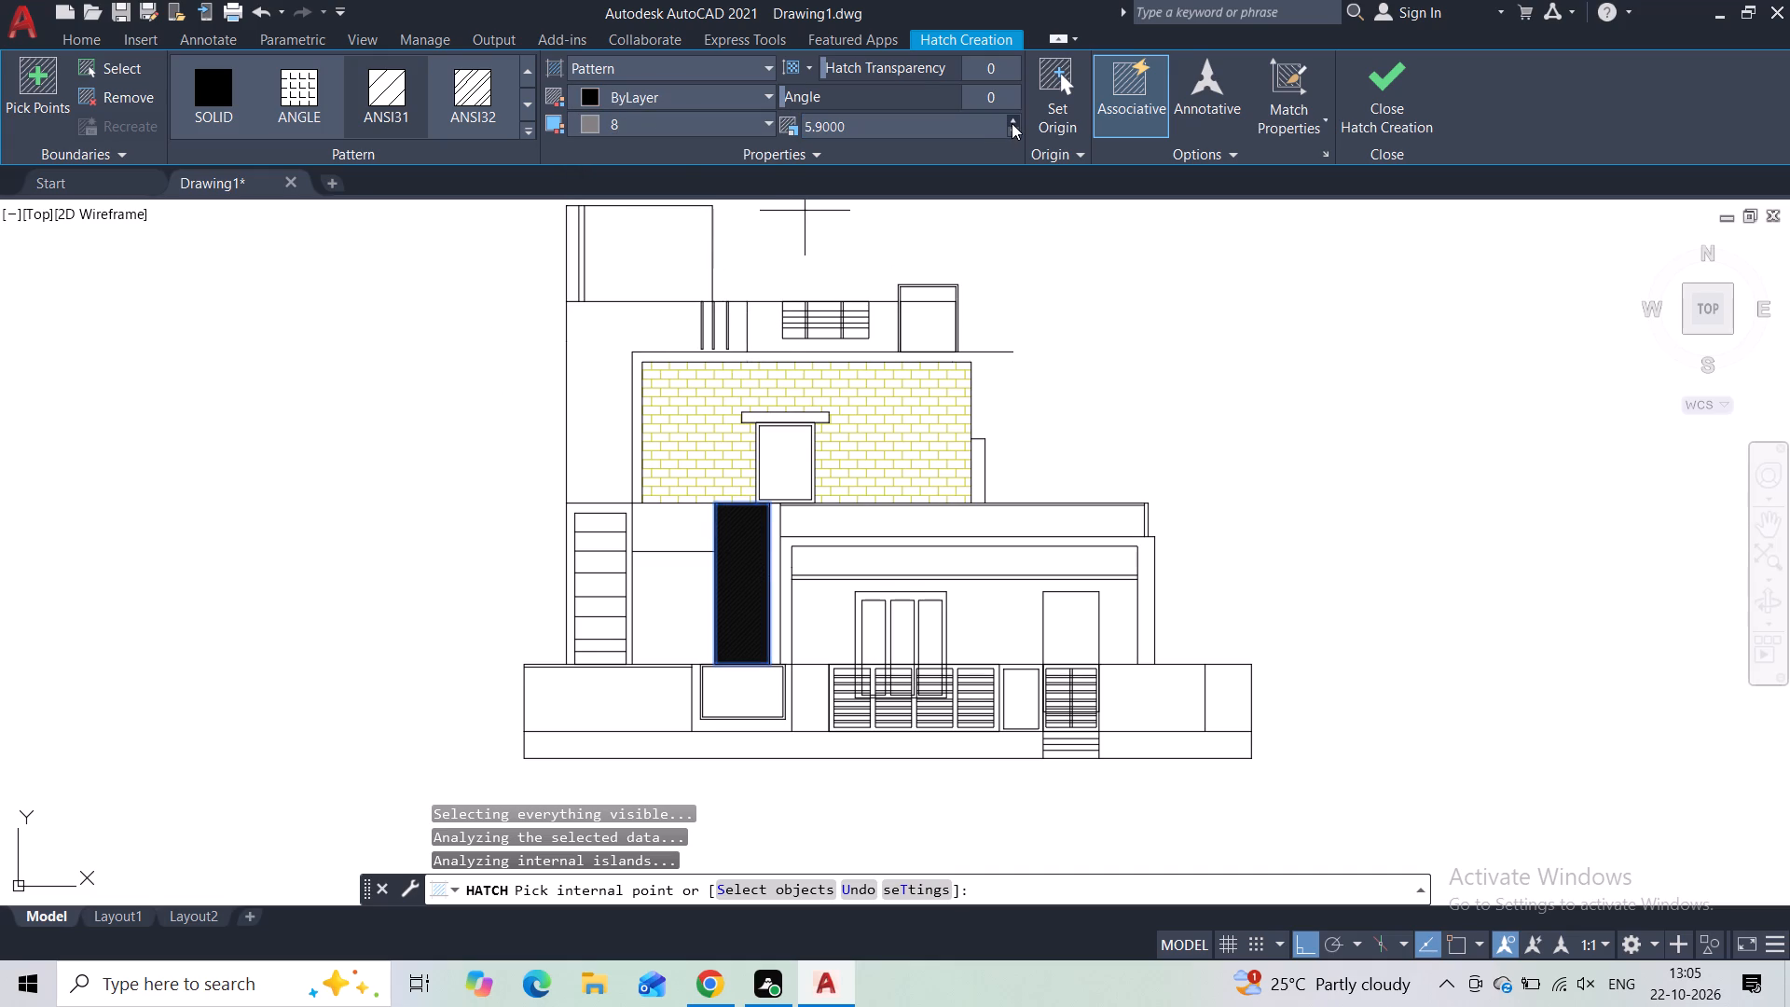
left_click(1012, 123)
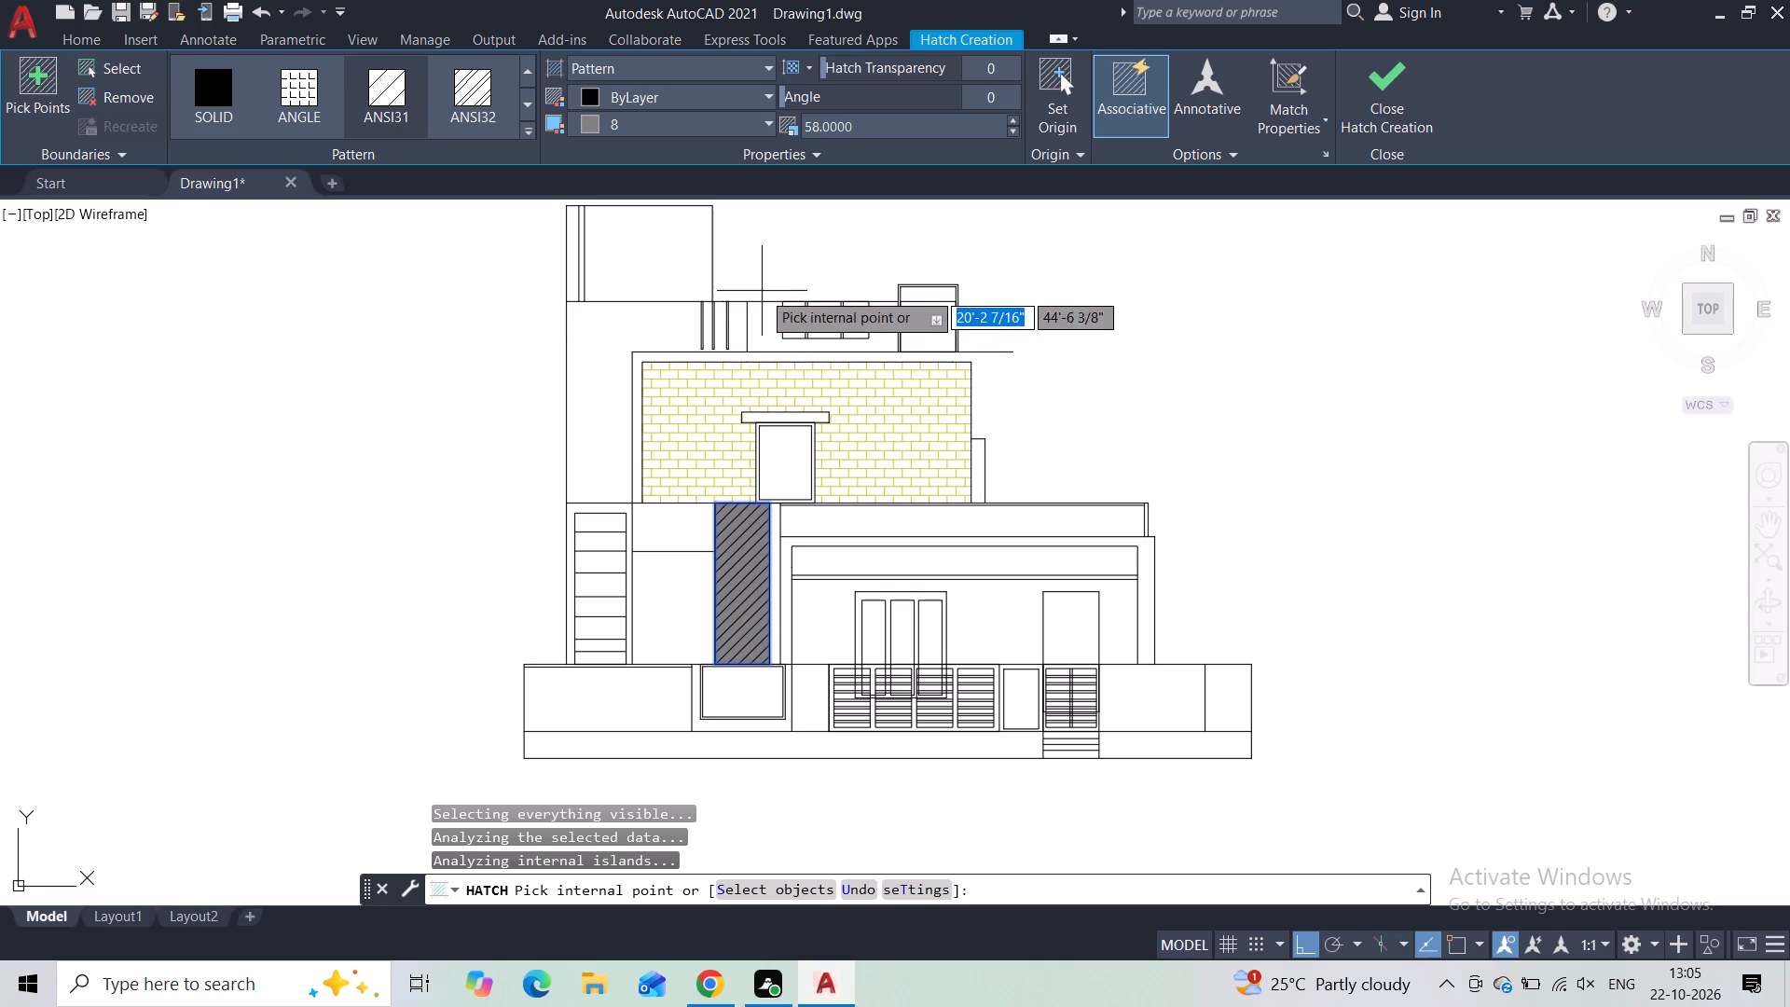
left_click(646, 127)
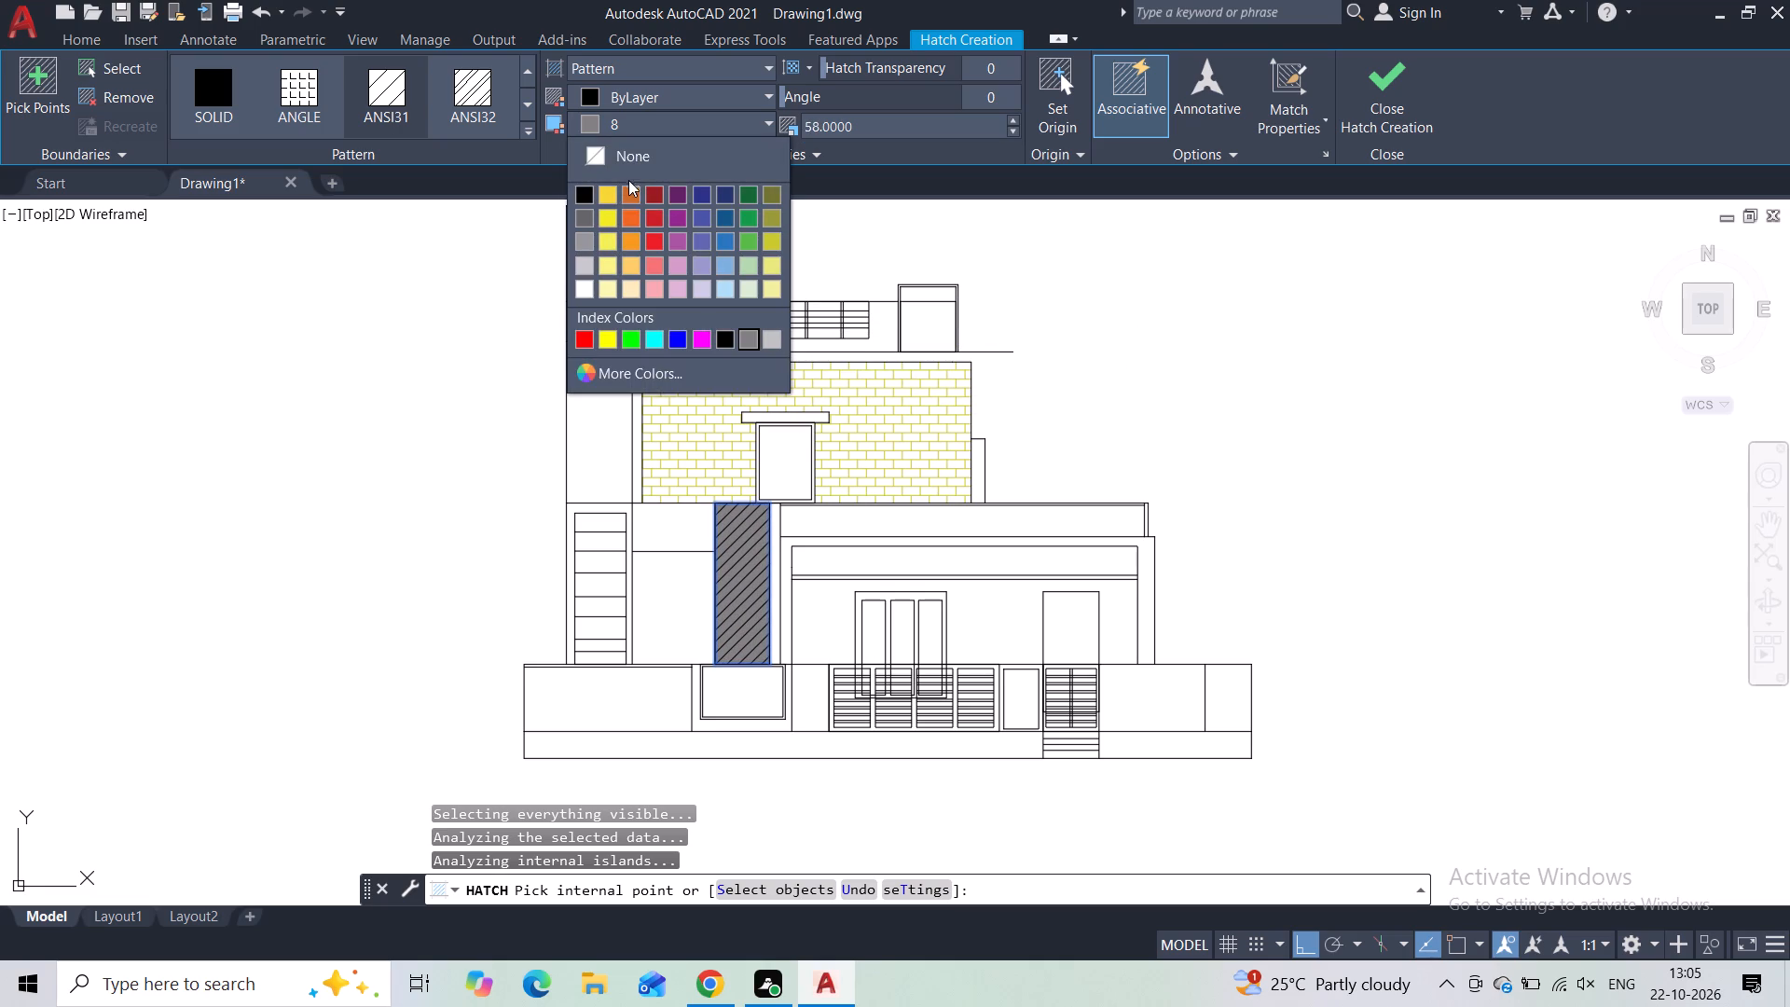
left_click(631, 214)
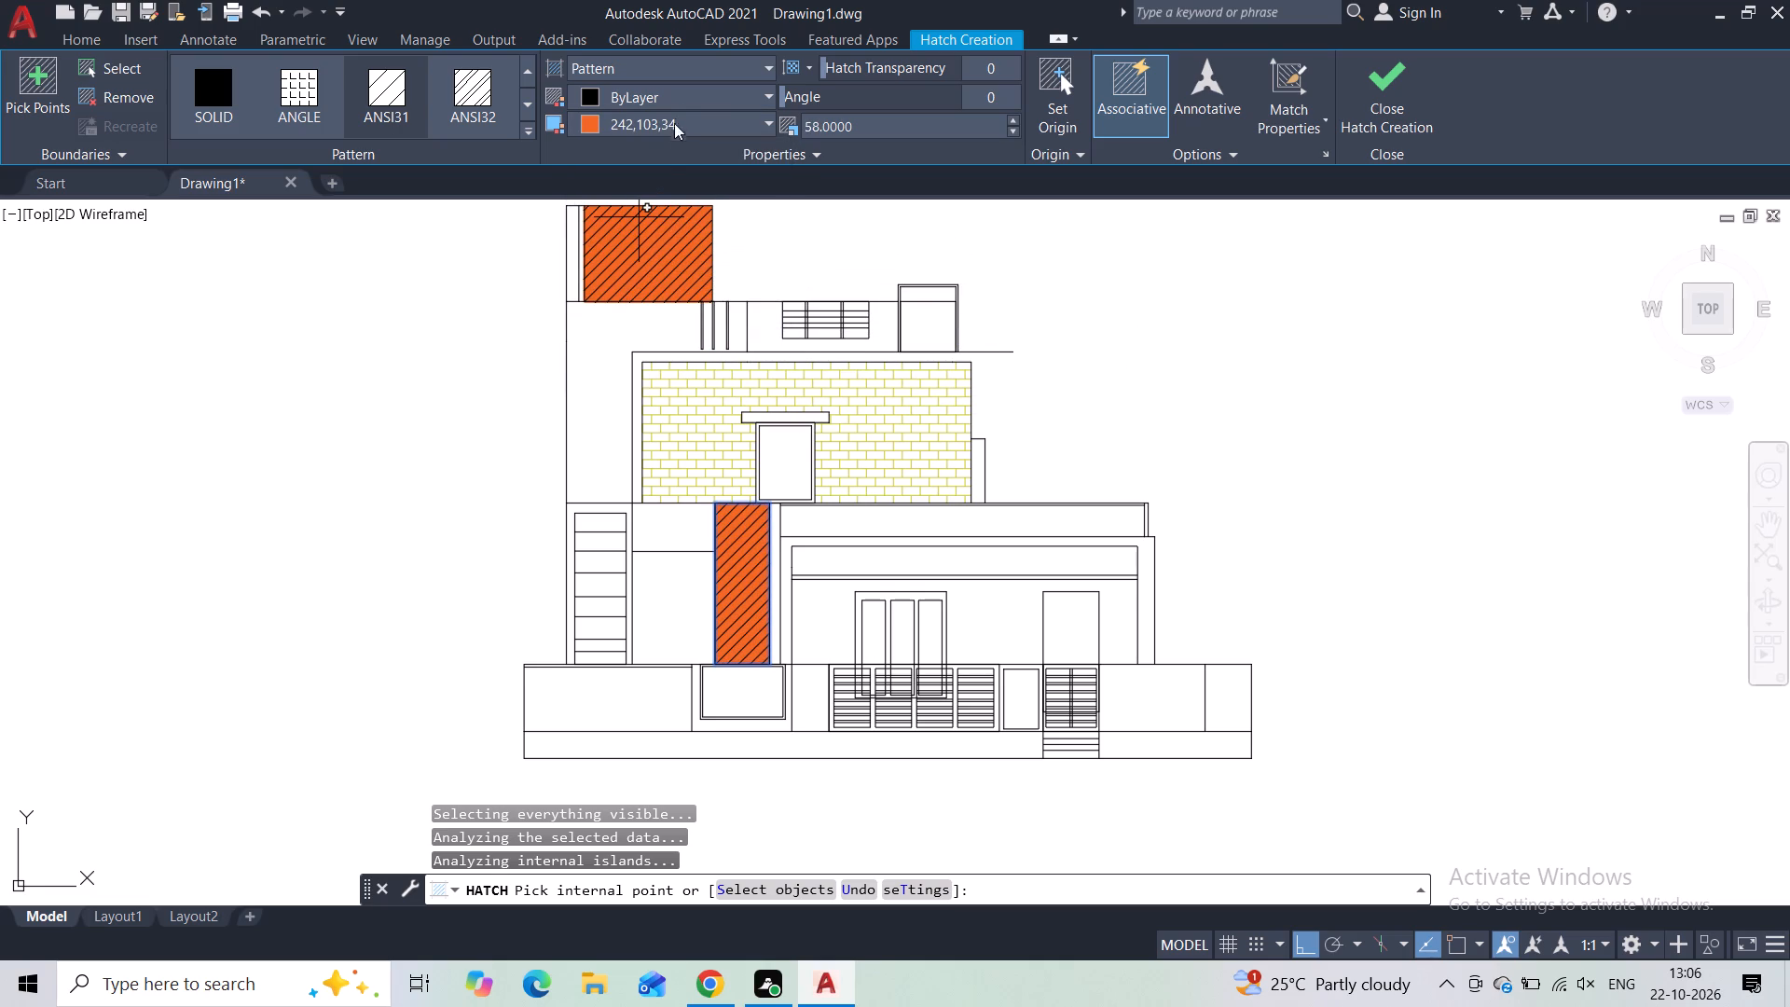
left_click(680, 102)
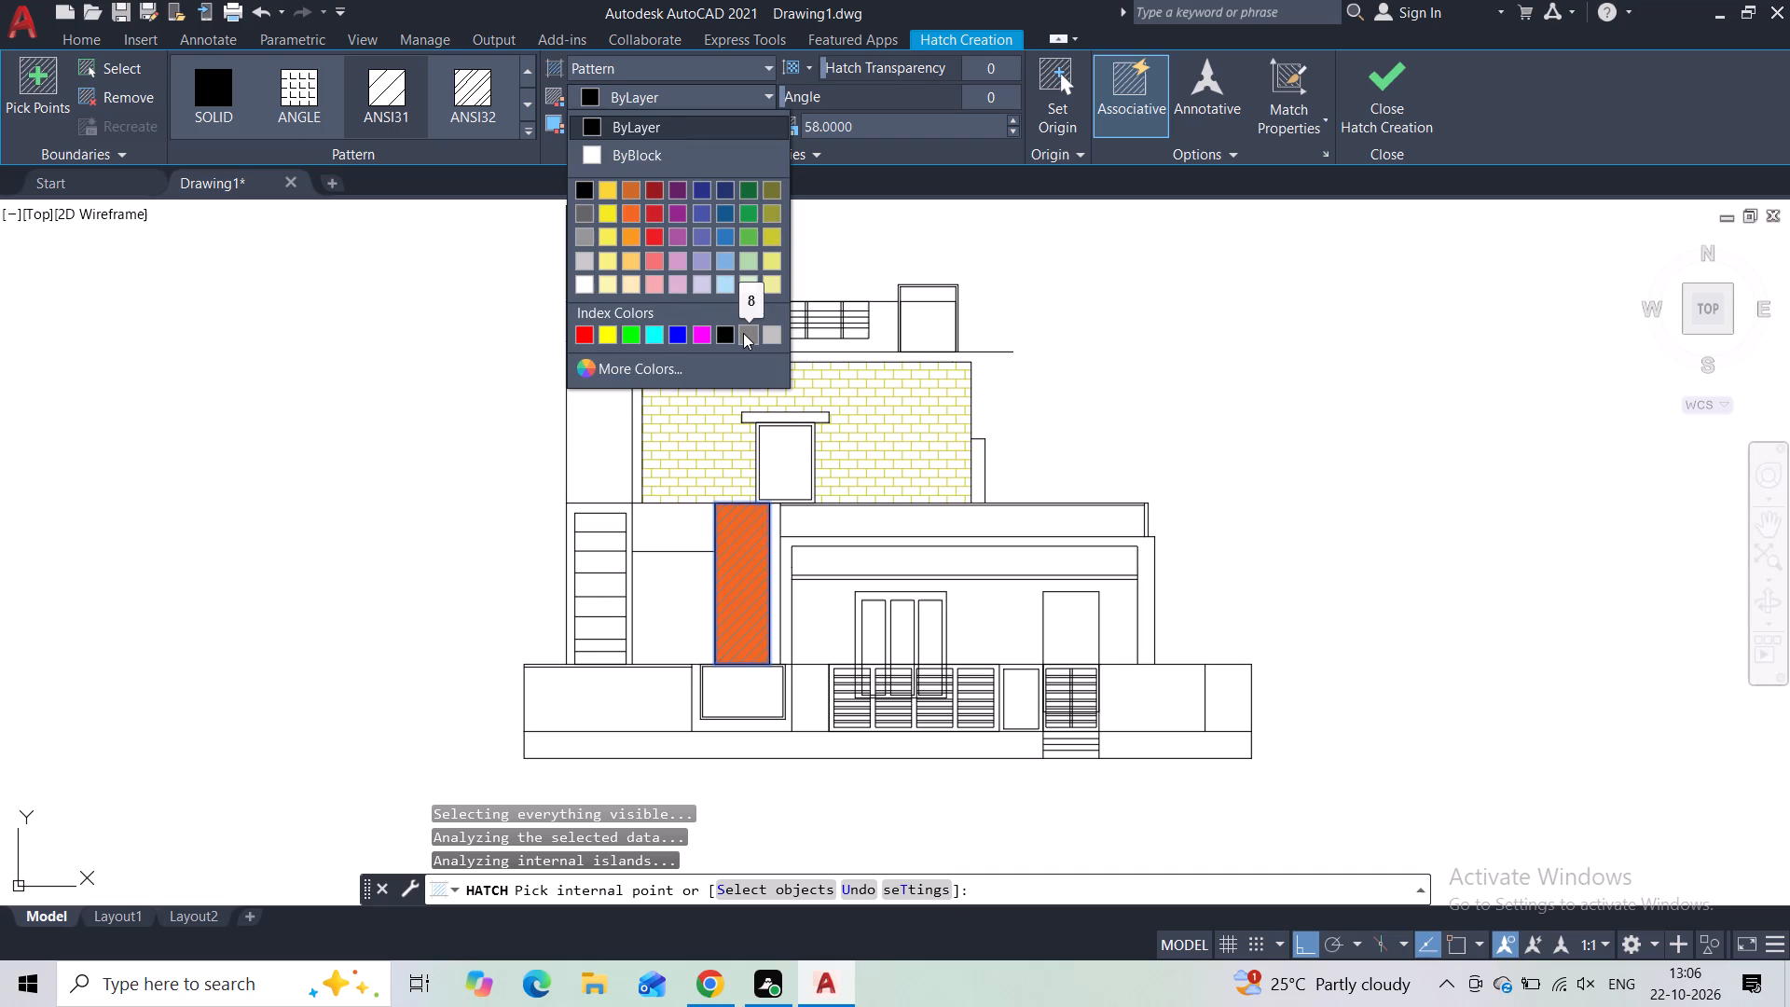
left_click(774, 328)
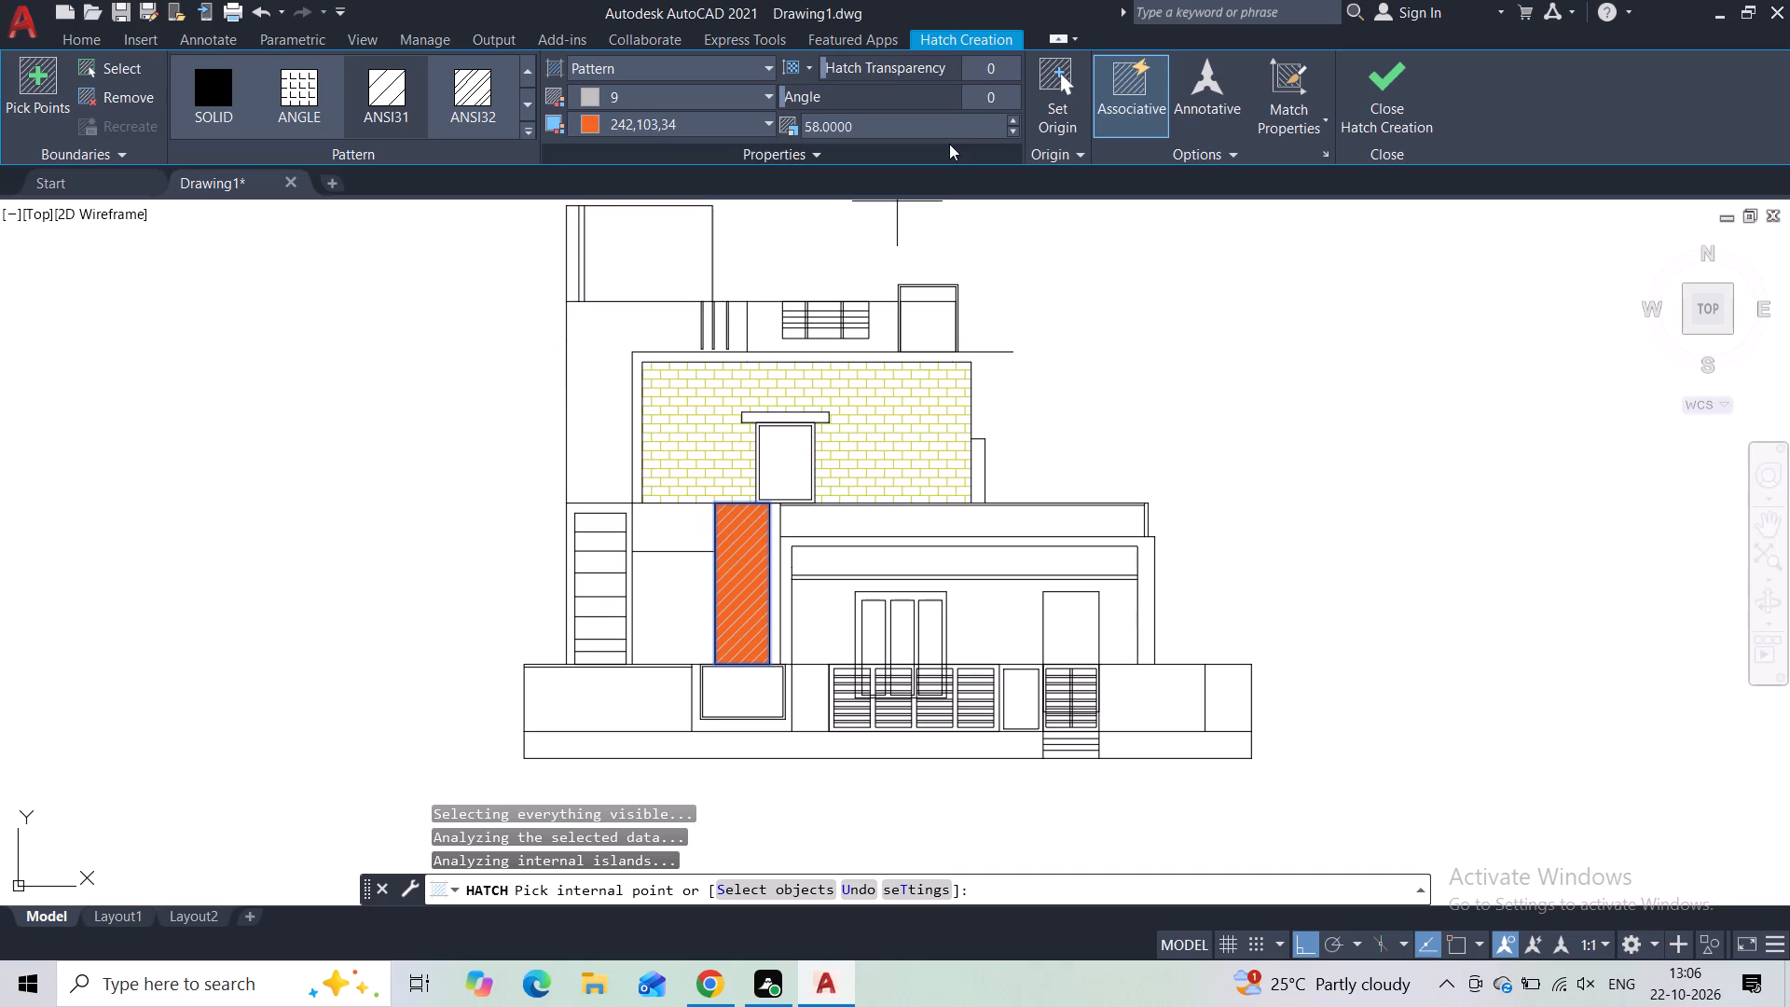
Set the panel's hatch angle to 135 to run the pattern lines horizontally.
left_click_drag(780, 90, 817, 98)
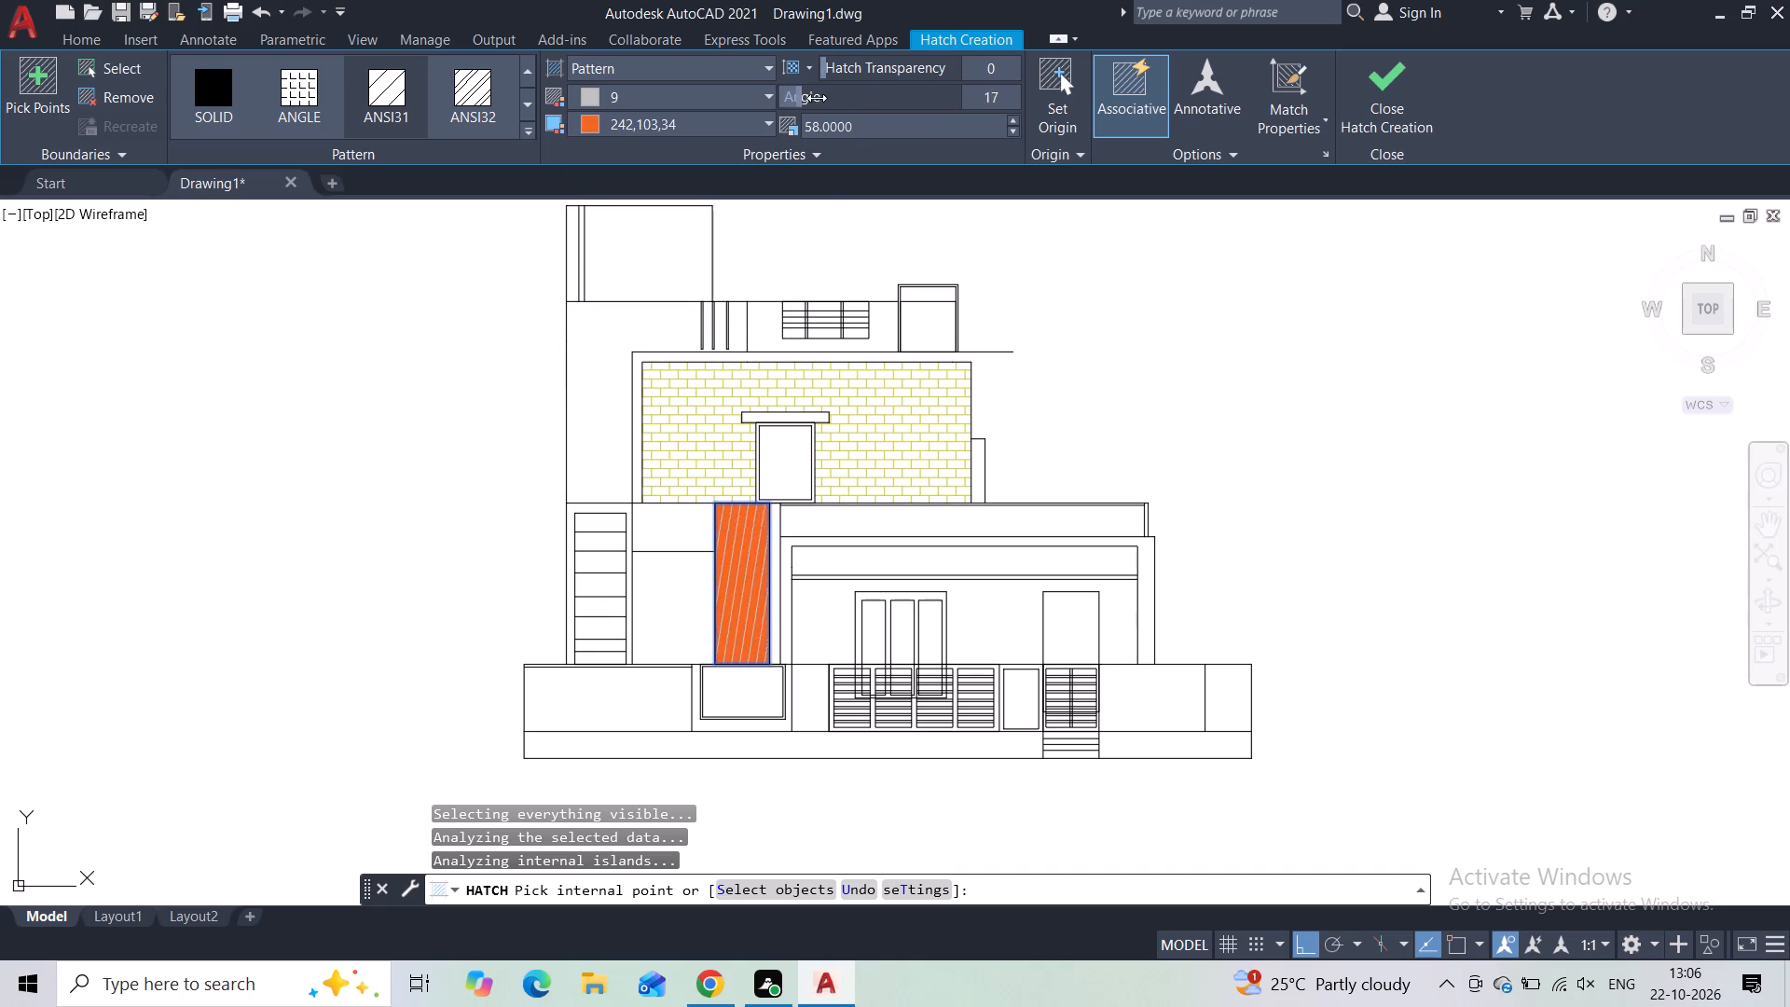
left_click_drag(817, 98, 827, 99)
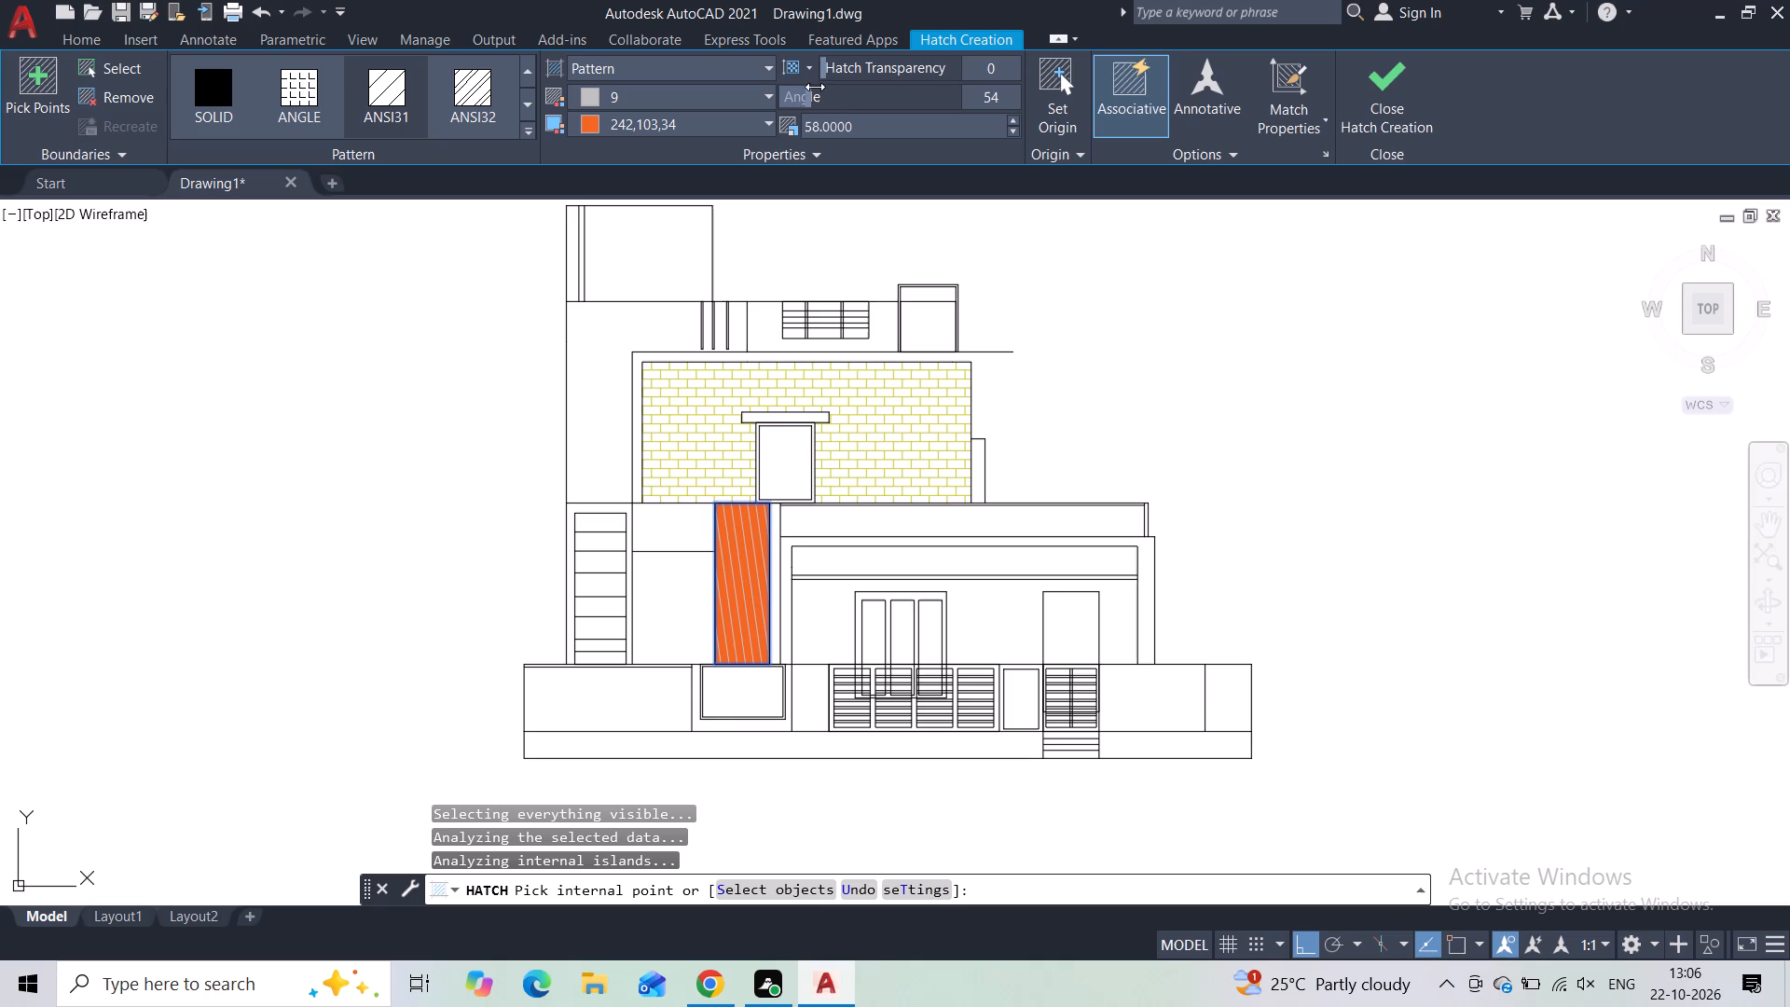
left_click_drag(807, 94, 811, 96)
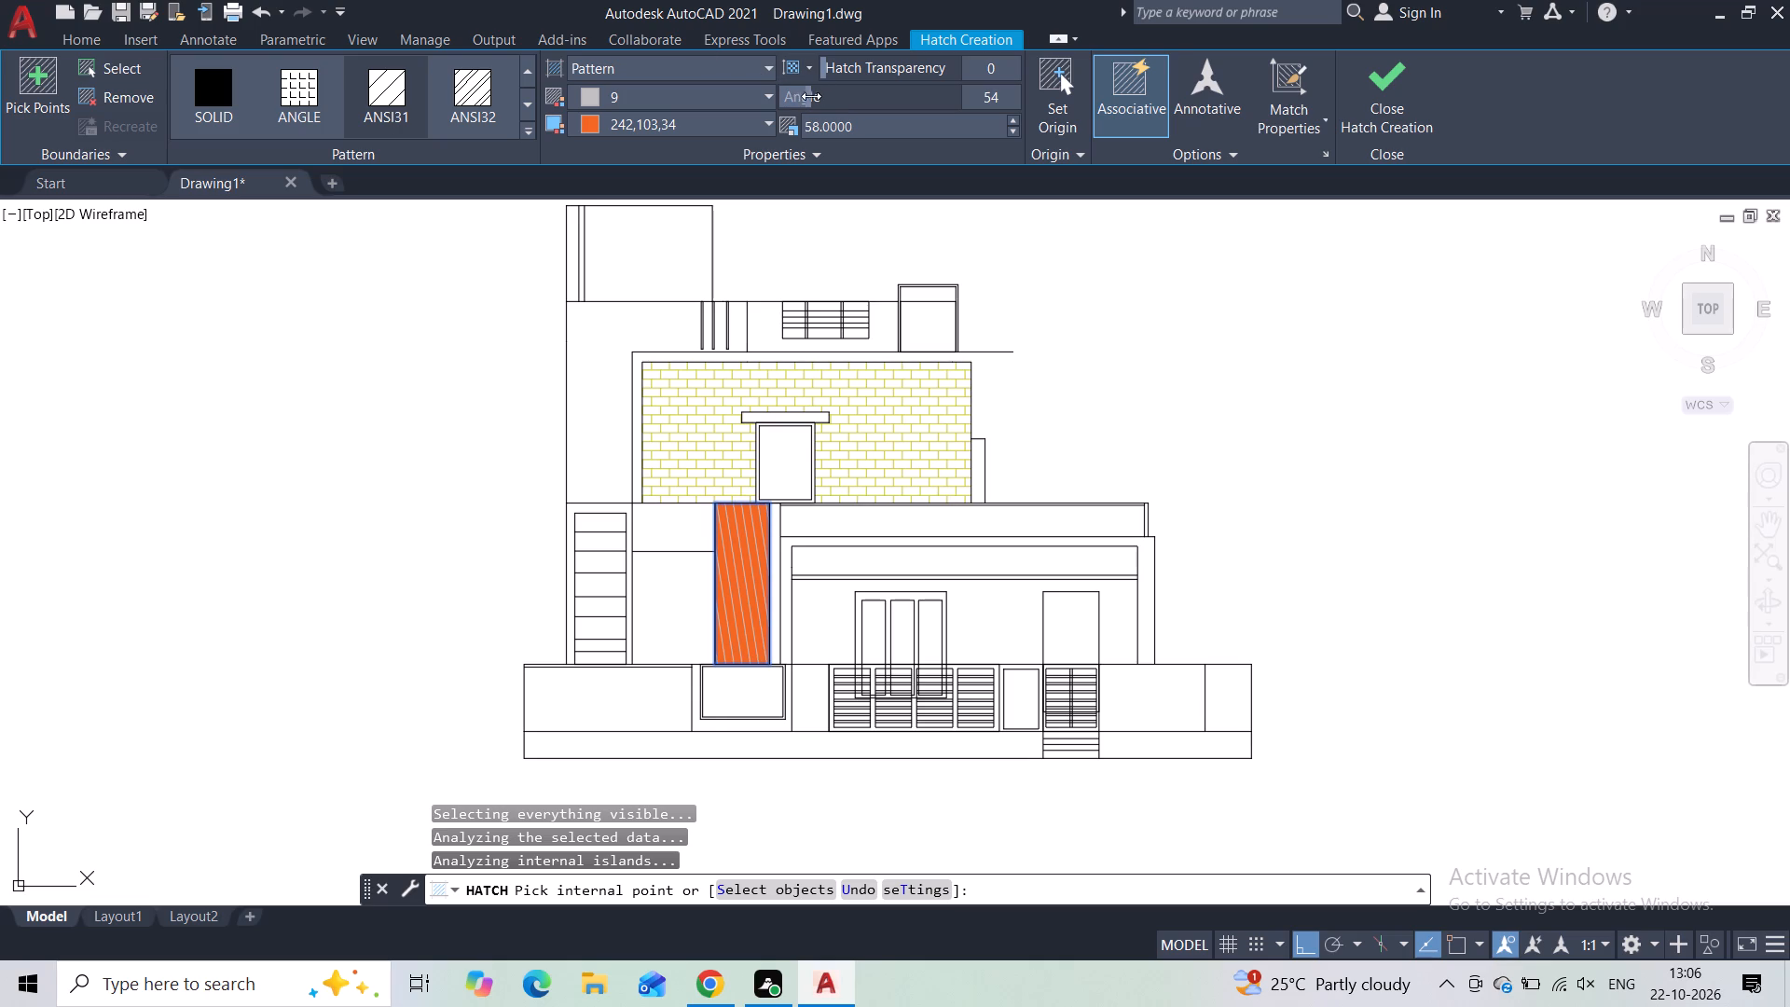
left_click_drag(811, 96, 847, 92)
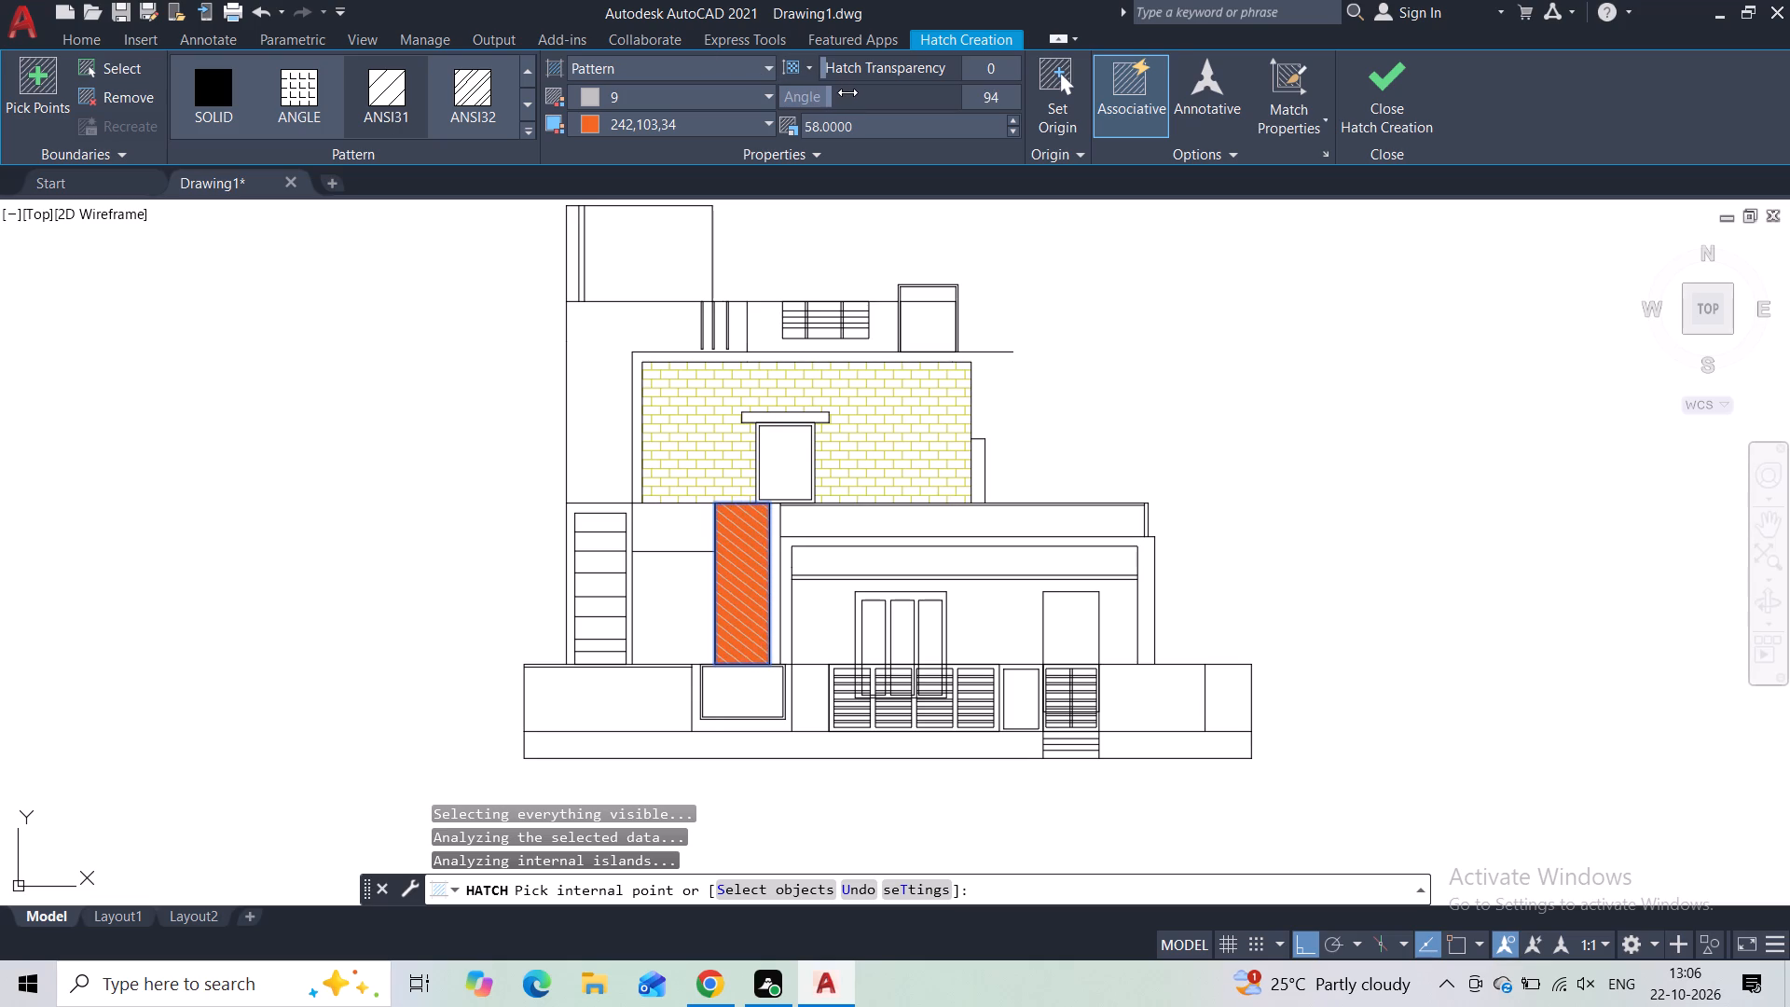
left_click_drag(847, 92, 875, 83)
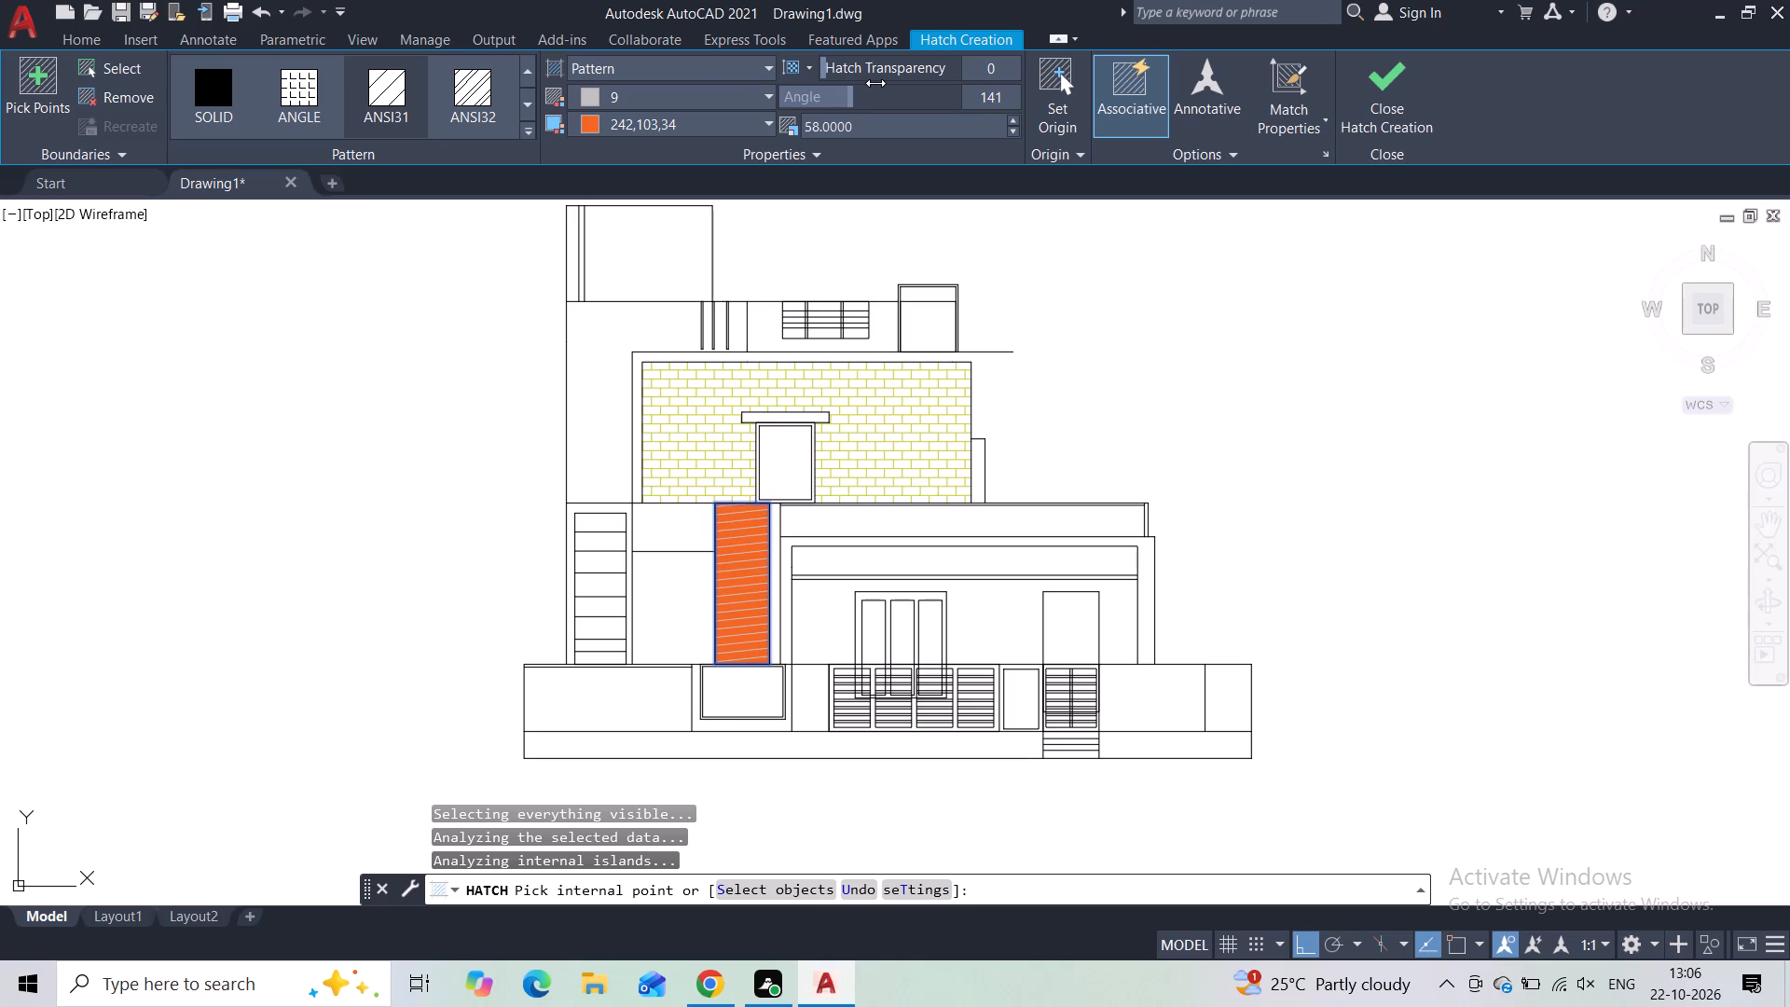
left_click_drag(875, 83, 869, 83)
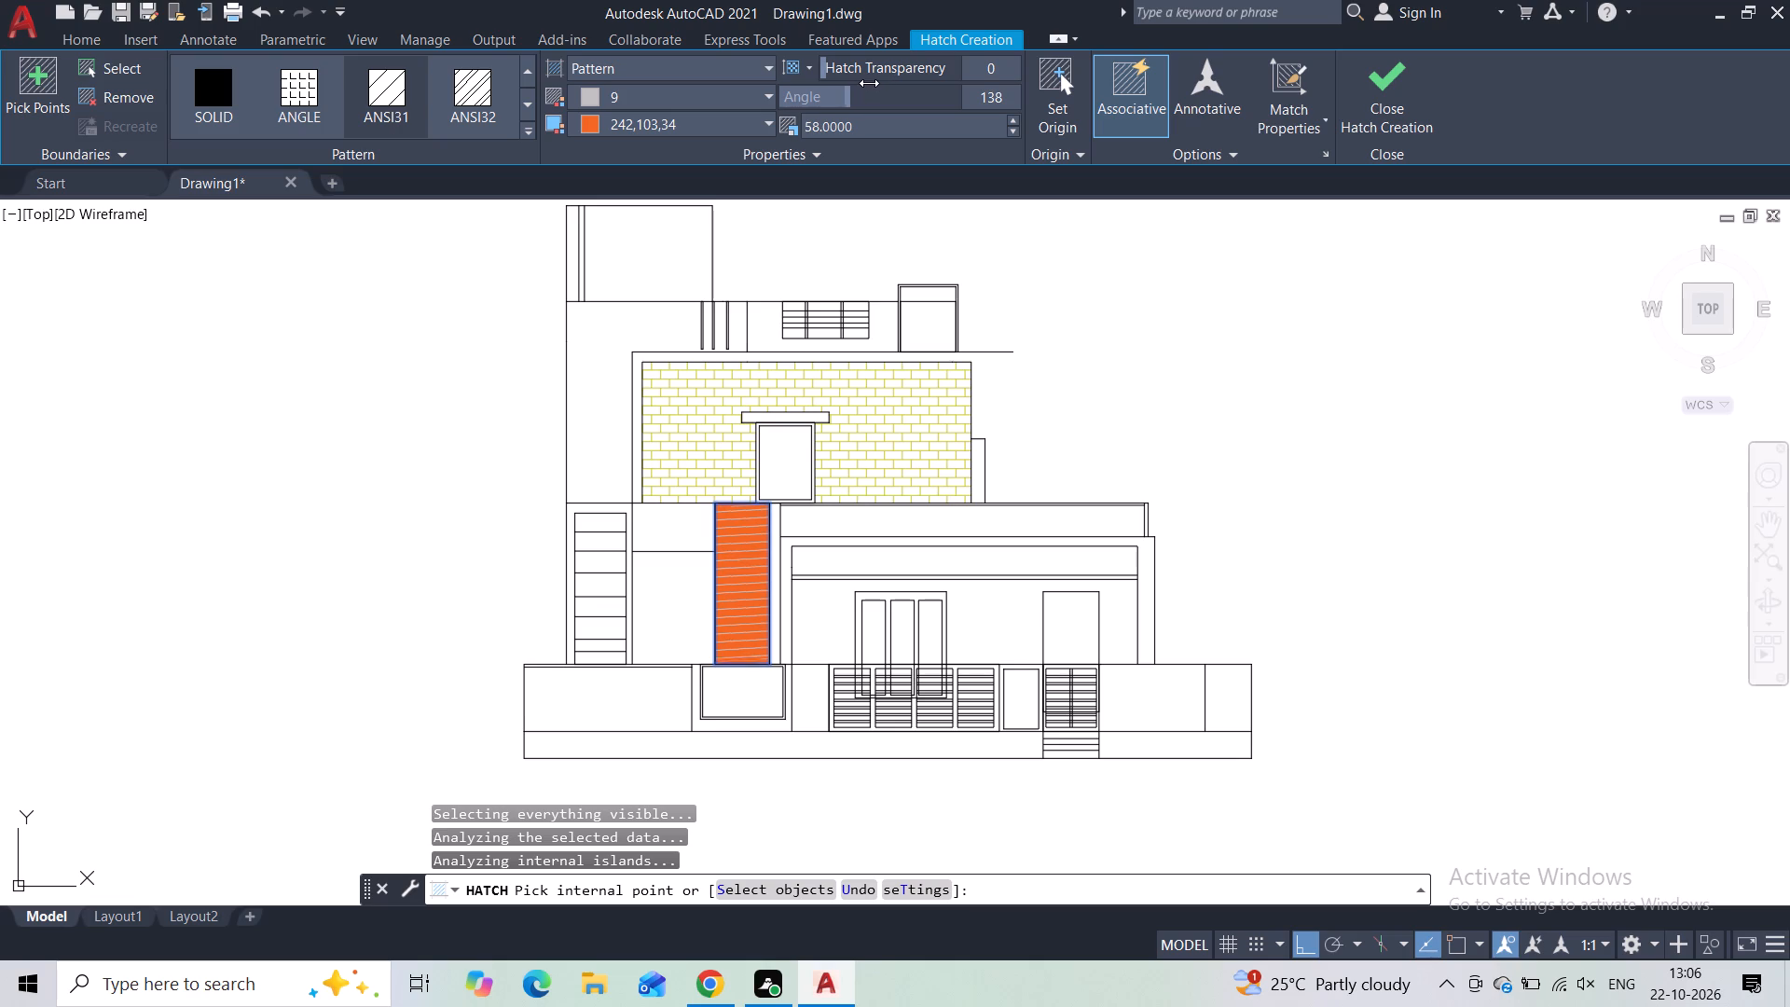
left_click_drag(869, 83, 868, 83)
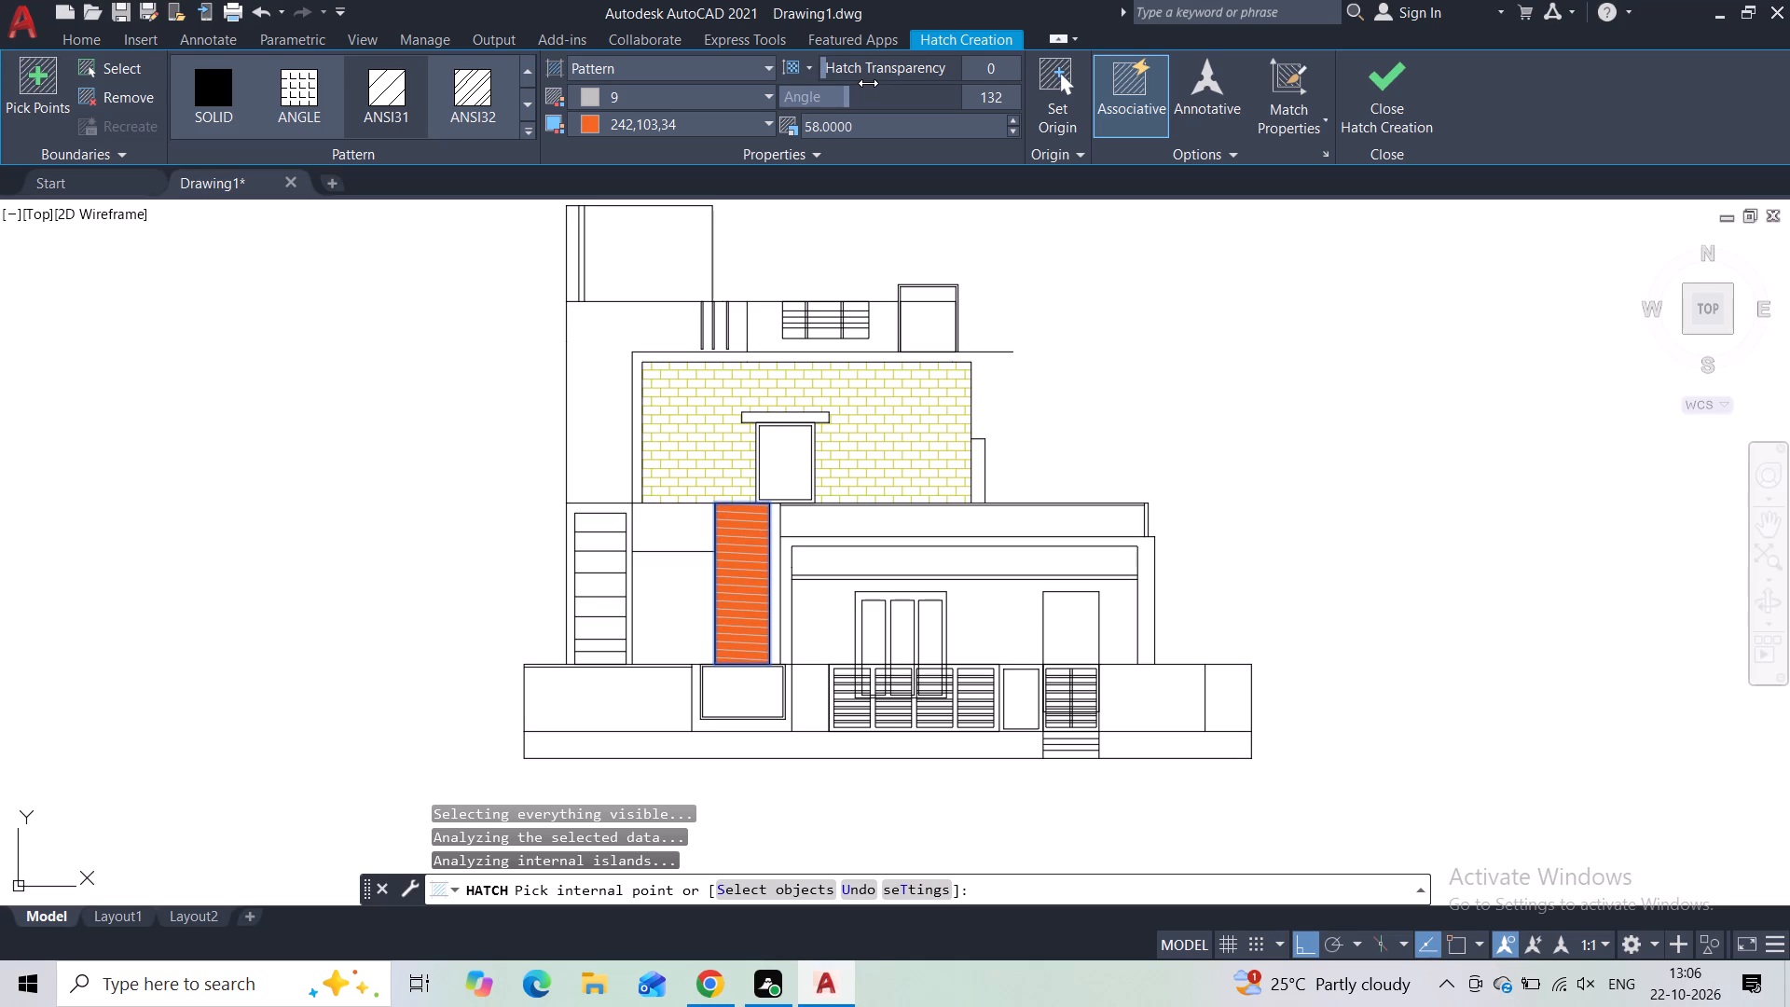
left_click_drag(868, 83, 871, 83)
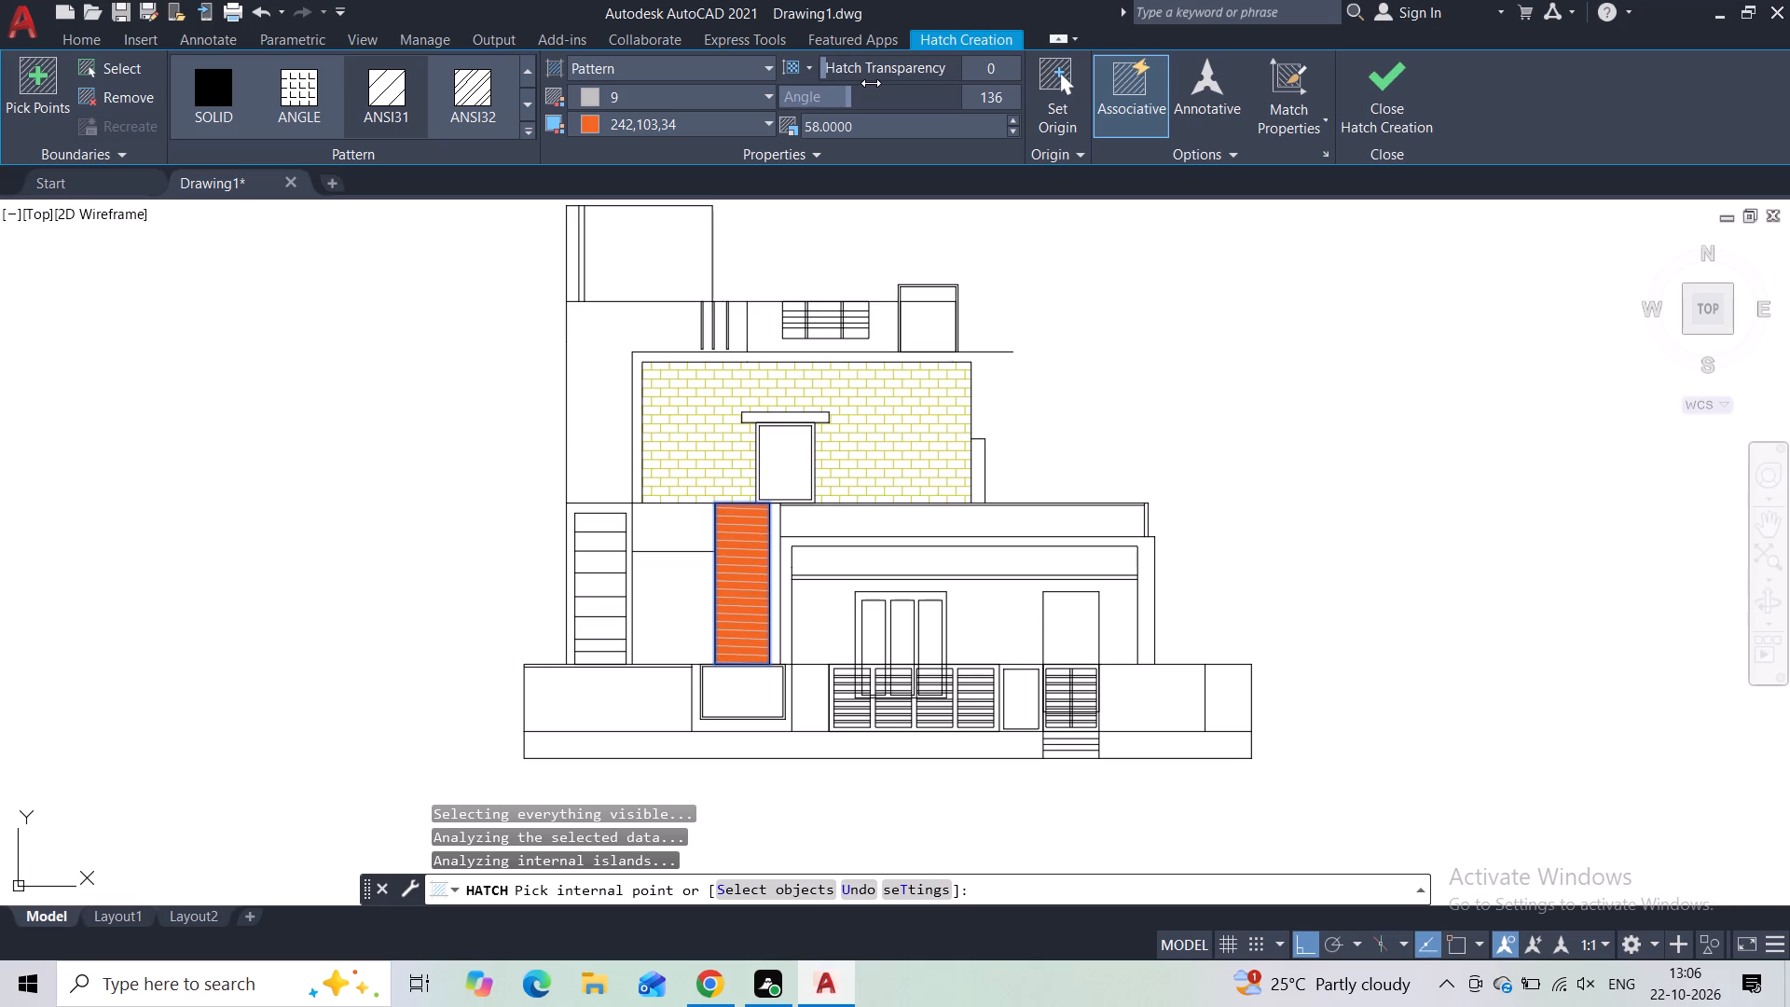
left_click_drag(871, 83, 870, 84)
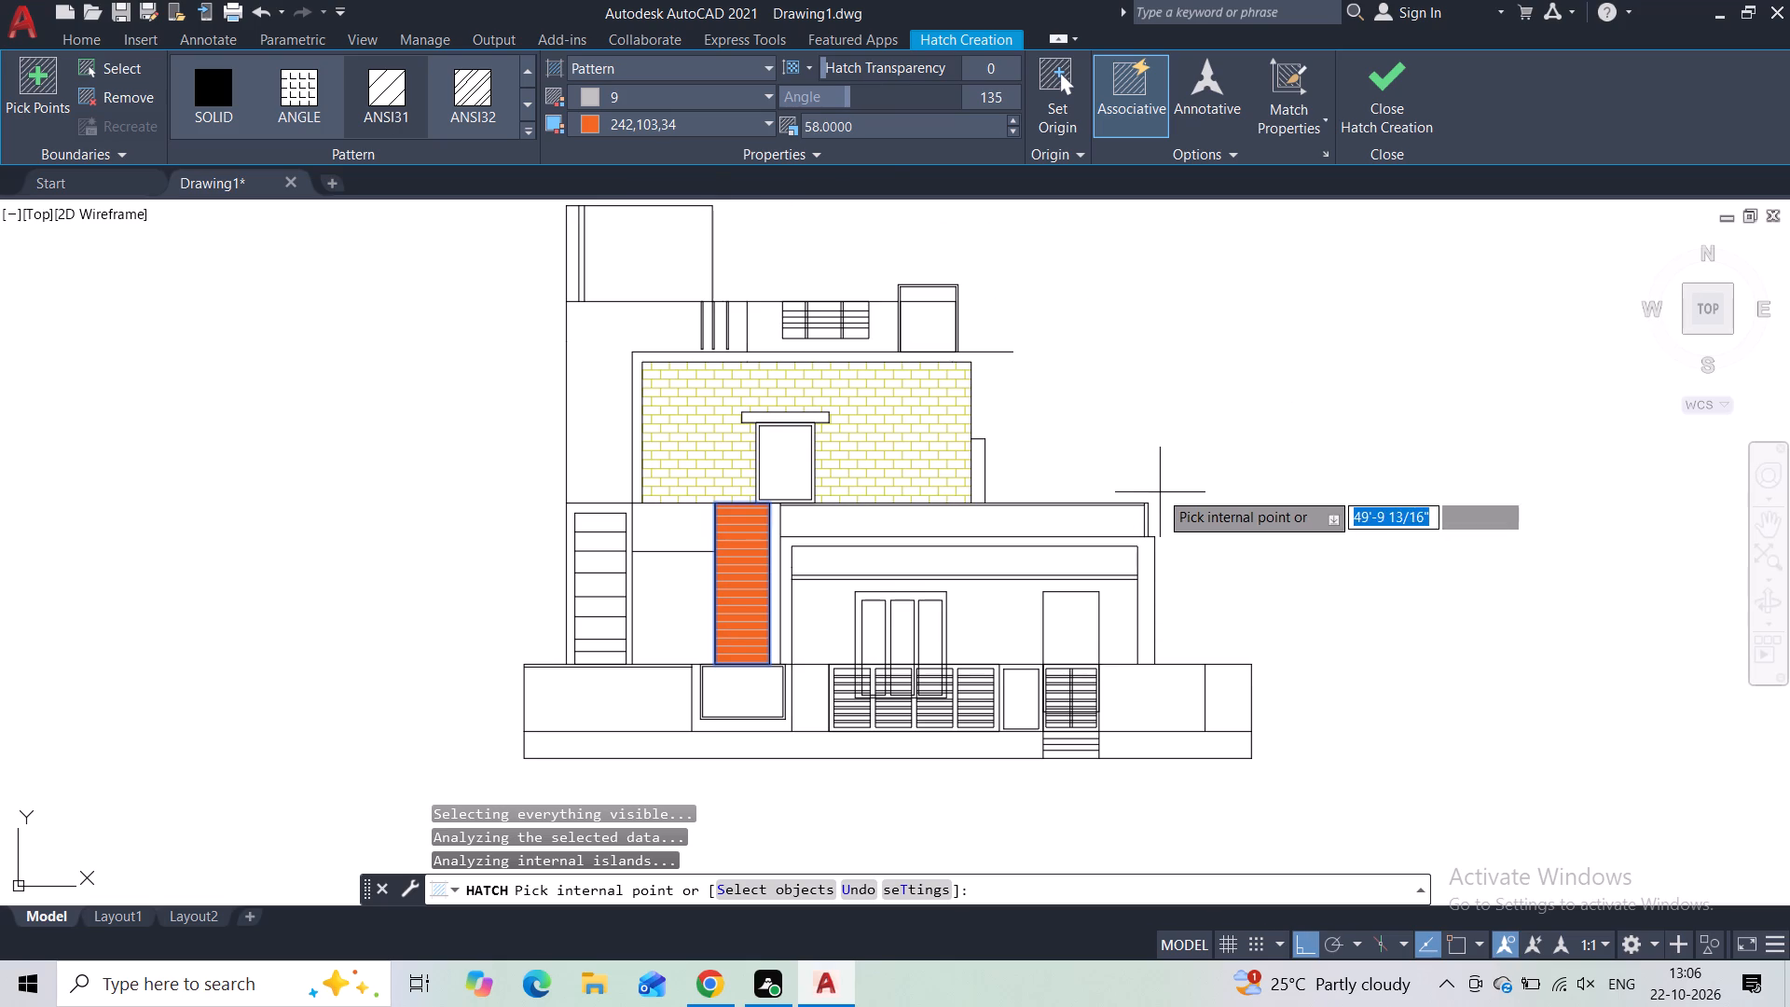
Add the framed base panel below and the lower part of the small framed roof box to the orange hatch, and finish it.
scroll(1095, 371, "down", 1)
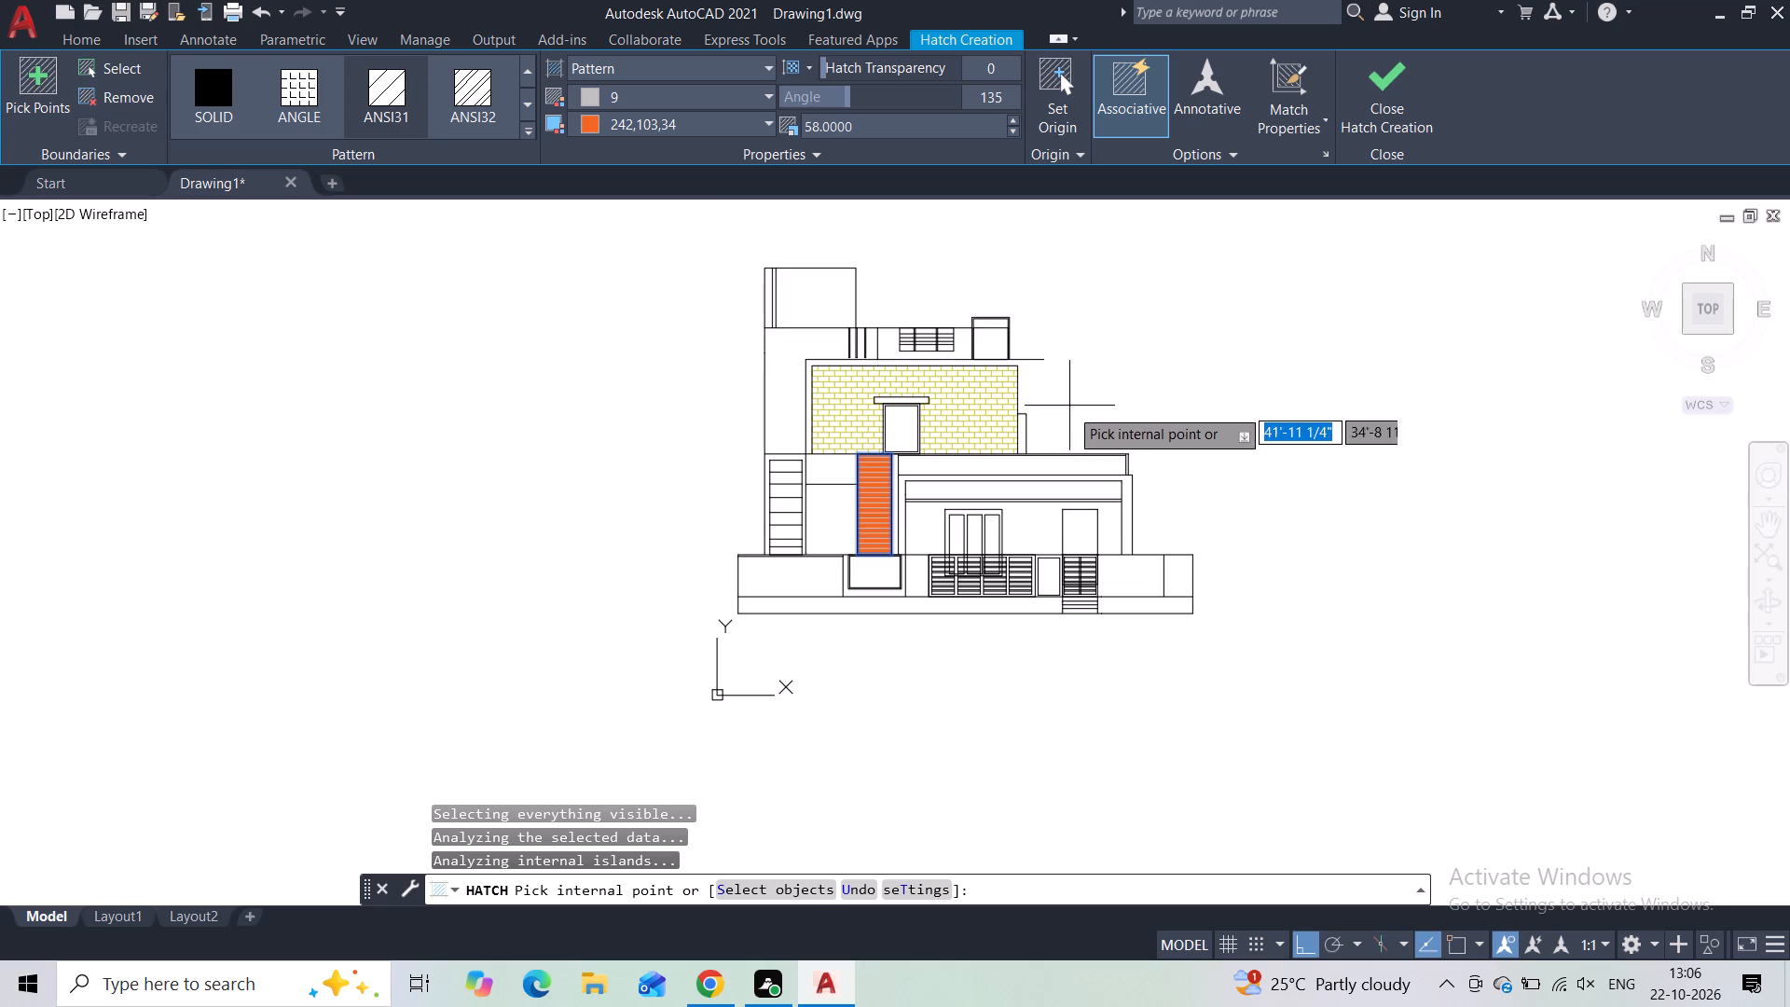
middle_click_drag(1067, 414, 1271, 474)
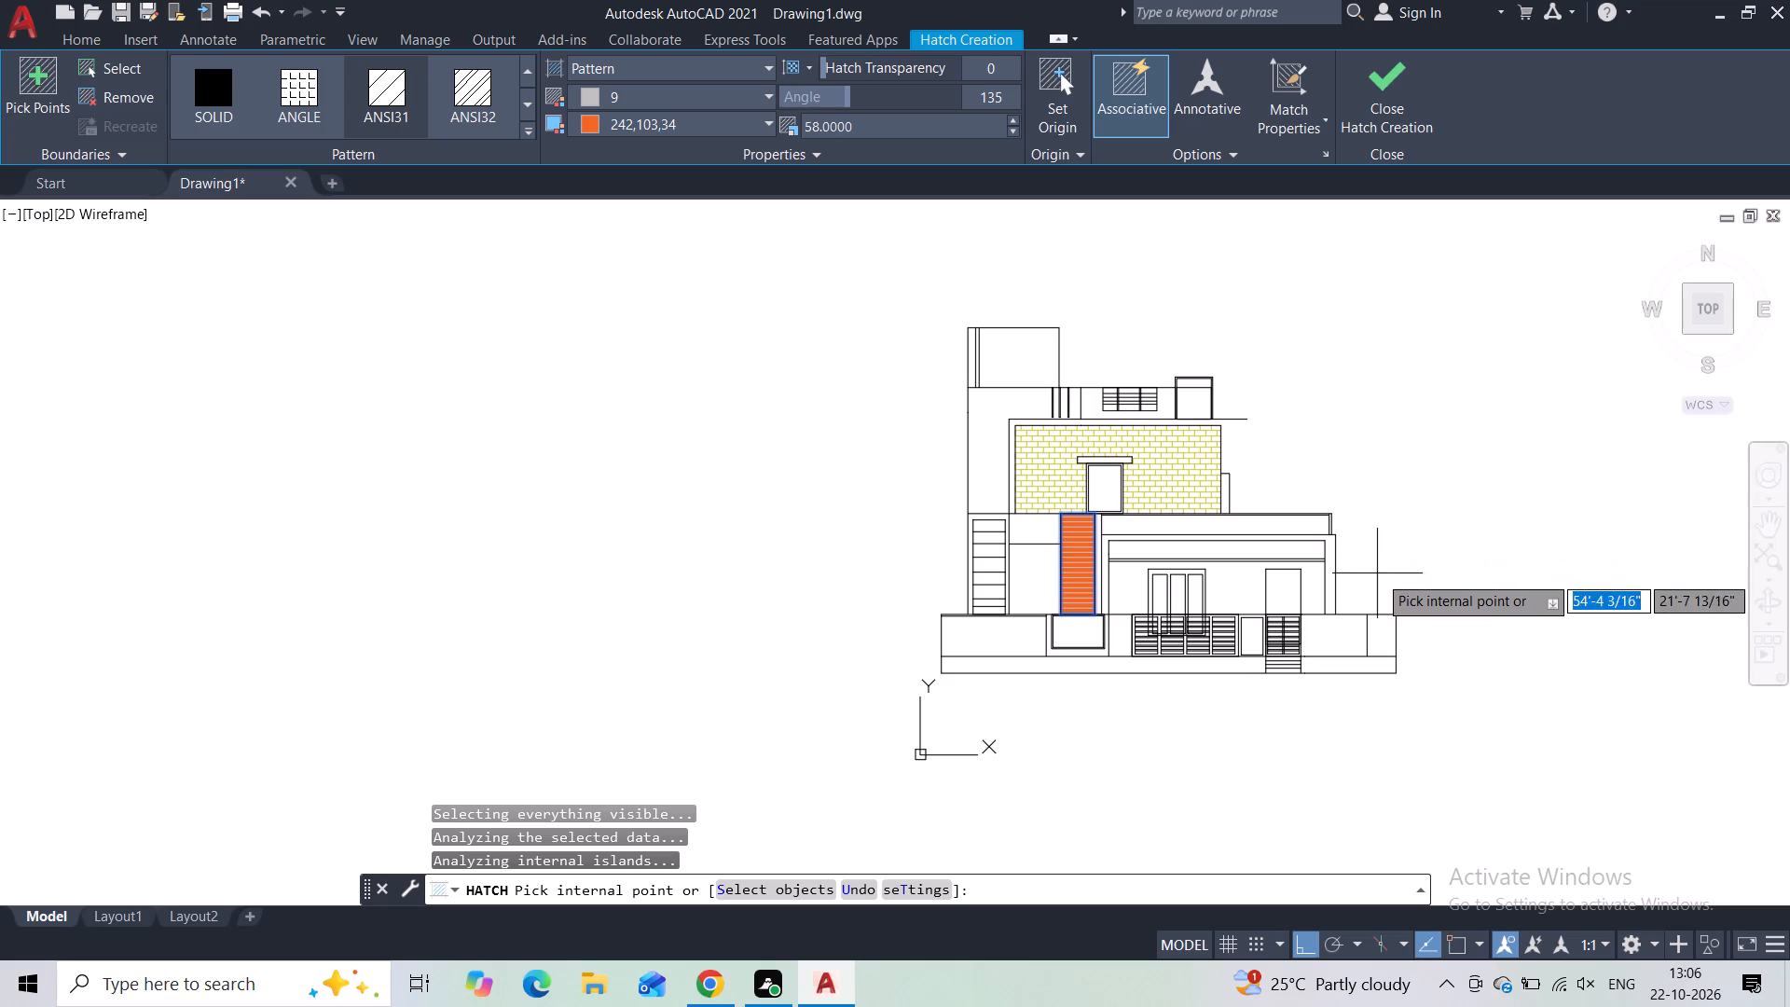
middle_click_drag(1376, 577, 1383, 504)
scroll(1382, 480, "up", 1)
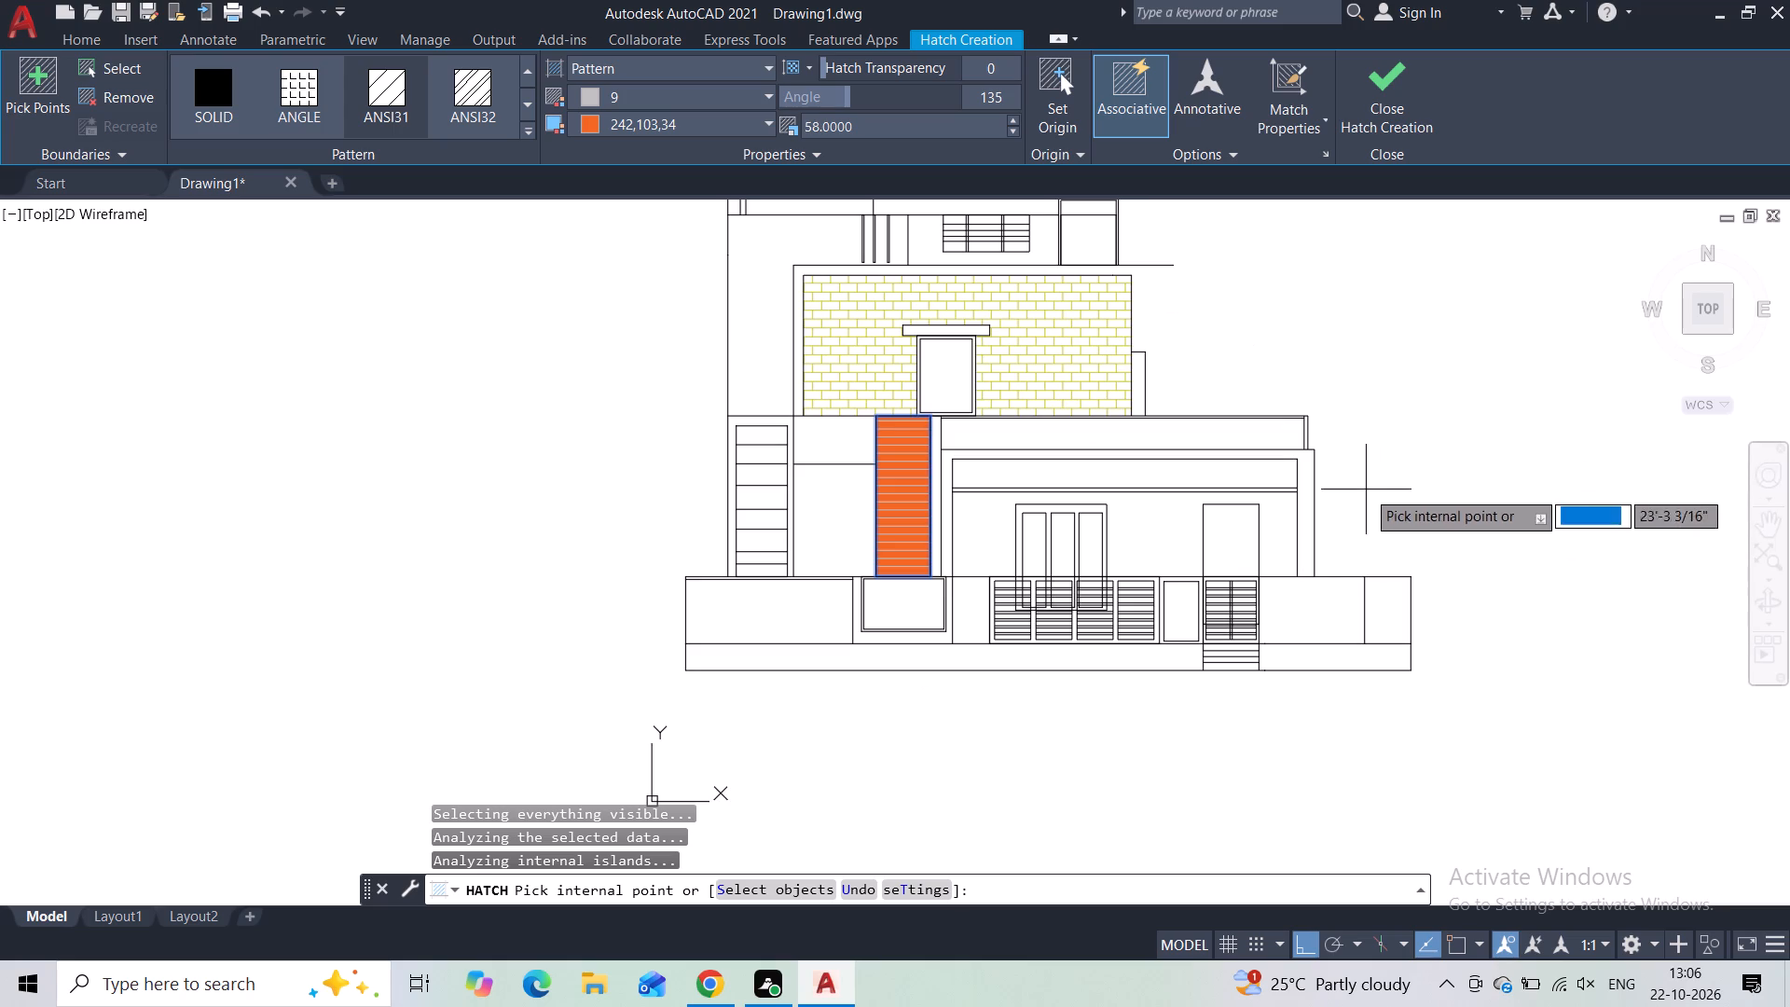
scroll(851, 590, "up", 2)
left_click(989, 617)
scroll(984, 581, "down", 2)
middle_click_drag(1262, 345, 1132, 639)
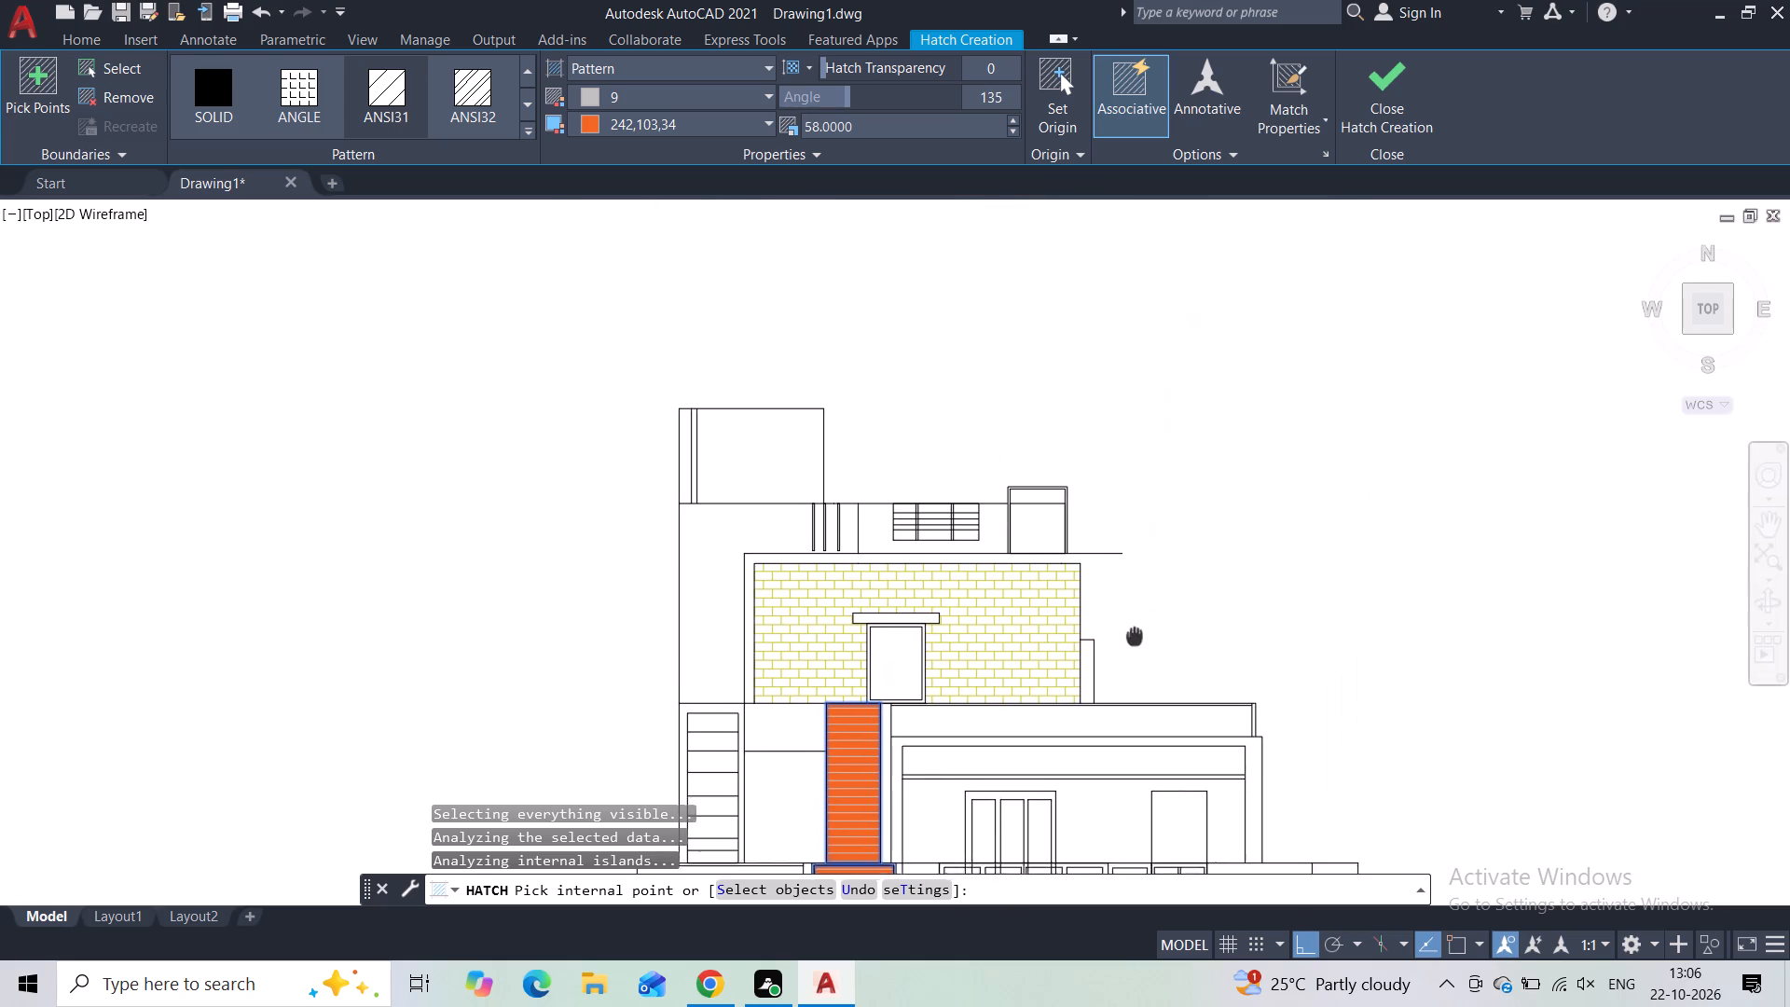
middle_click_drag(1132, 639, 1131, 641)
left_click(1041, 531)
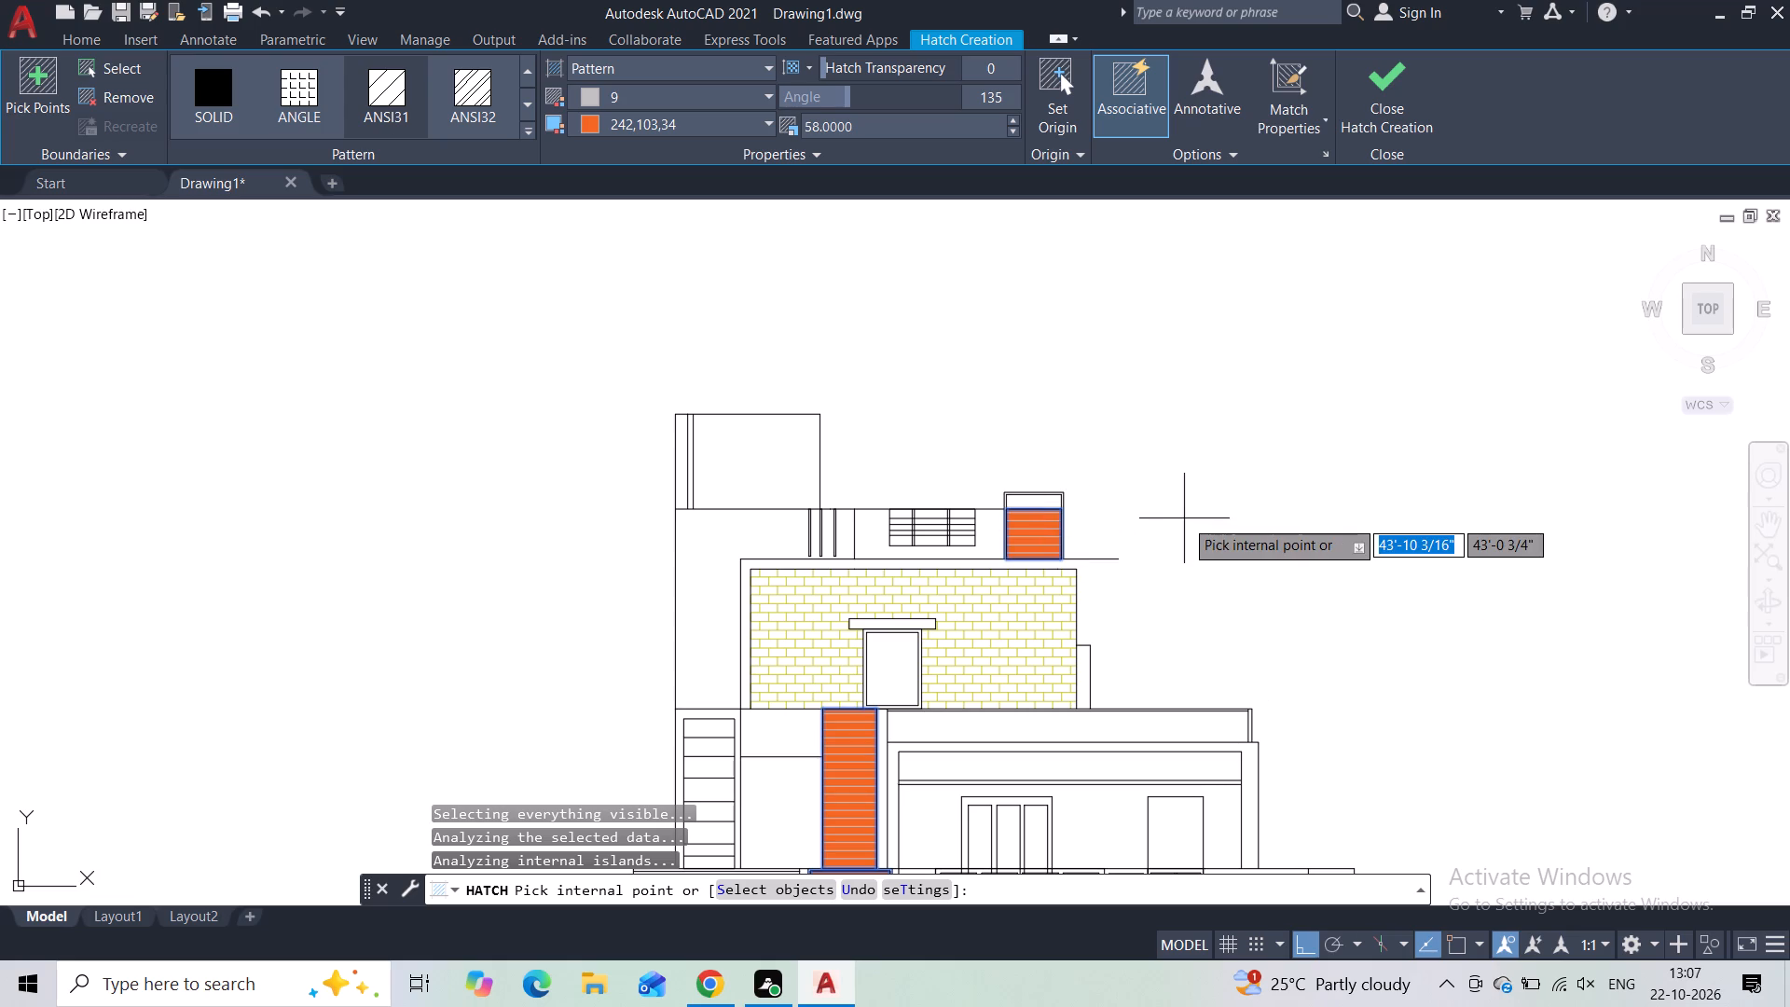
left_click(1357, 134)
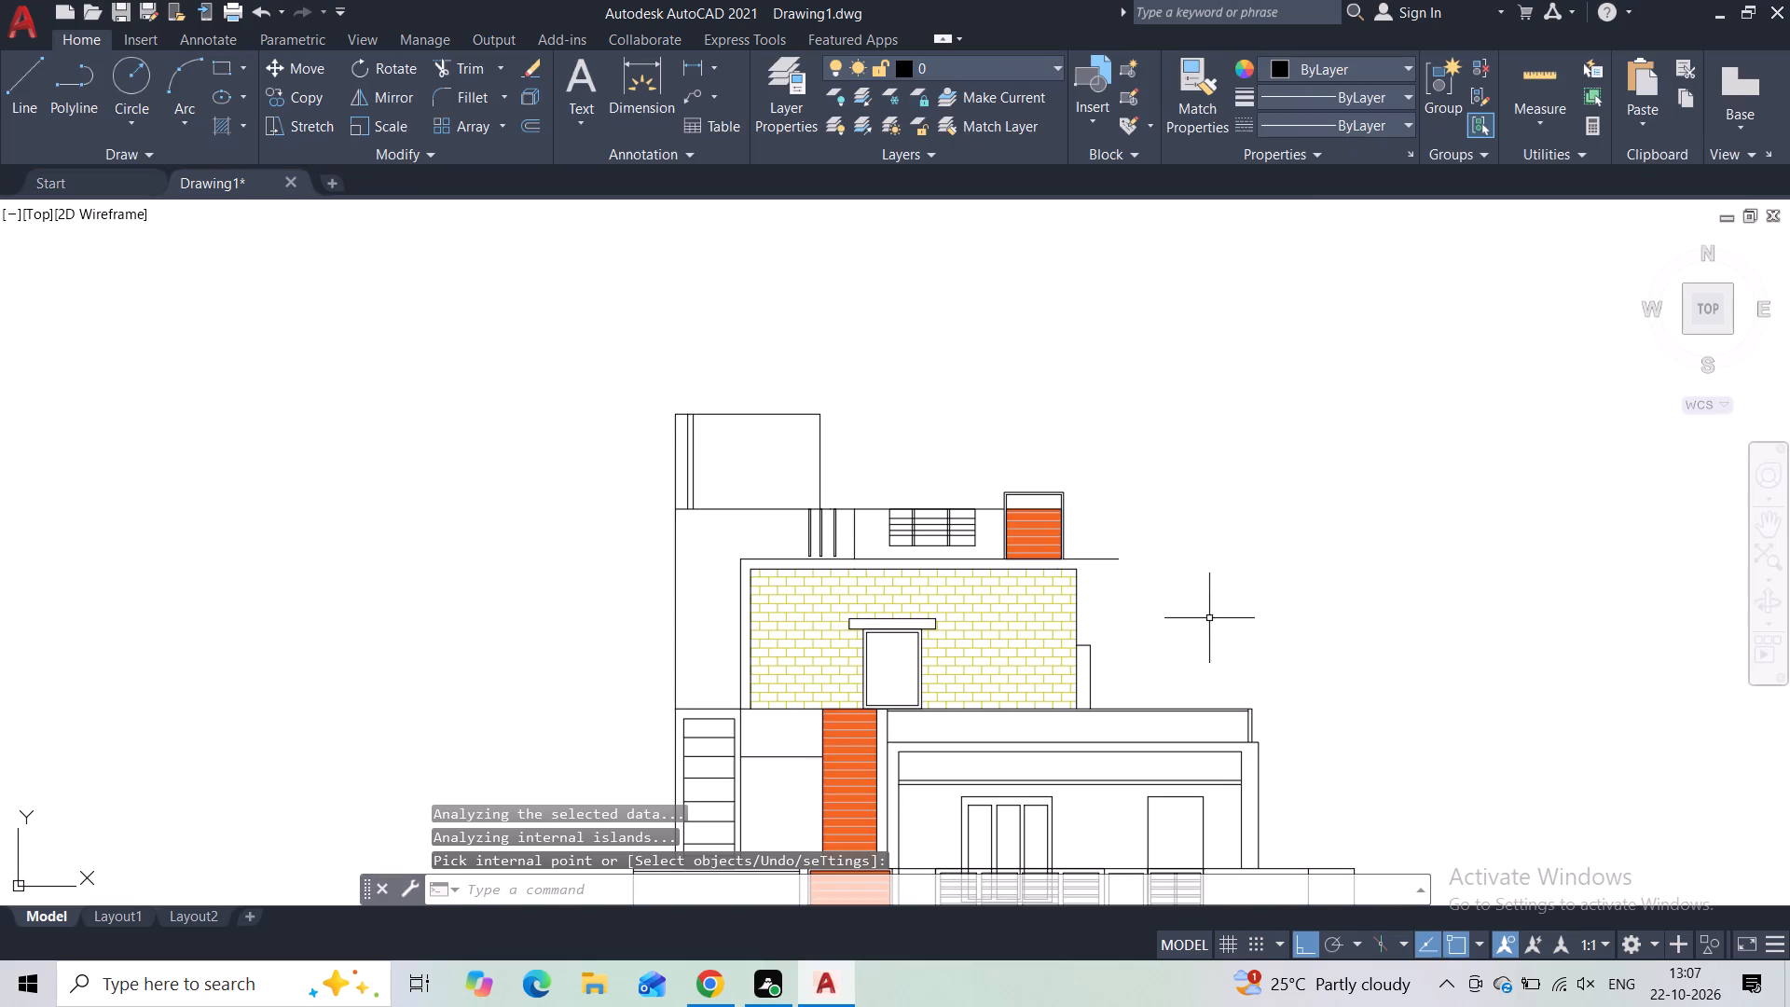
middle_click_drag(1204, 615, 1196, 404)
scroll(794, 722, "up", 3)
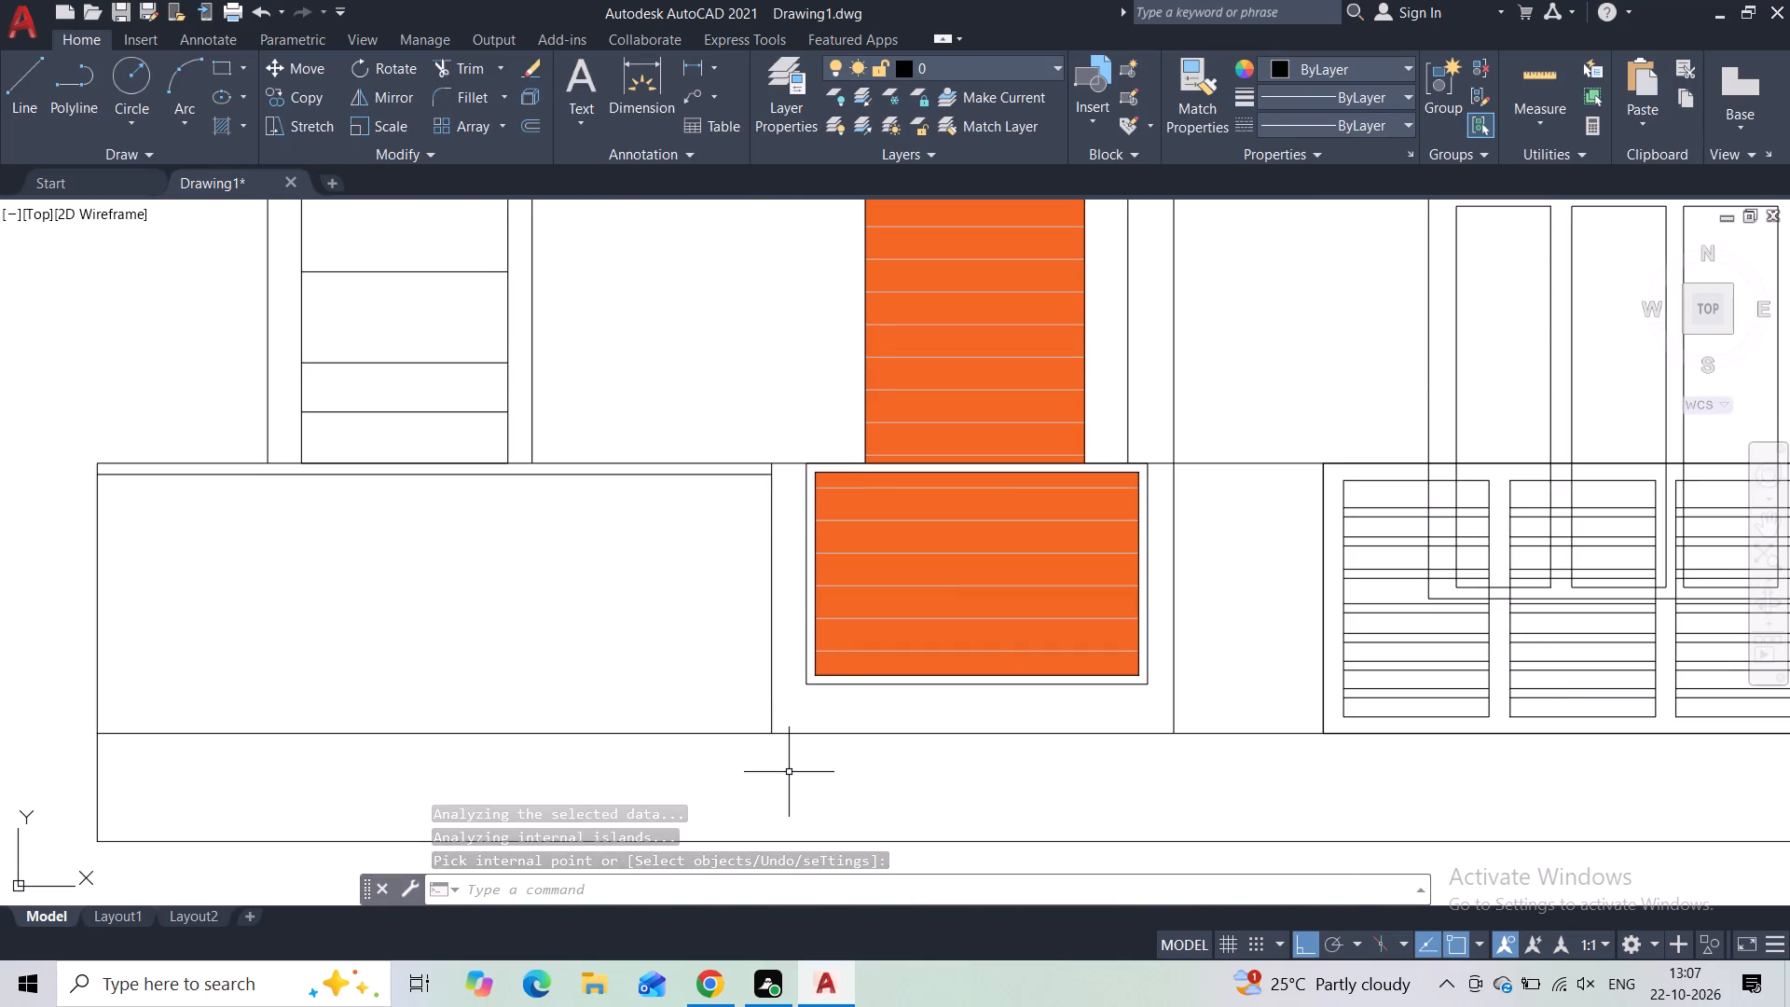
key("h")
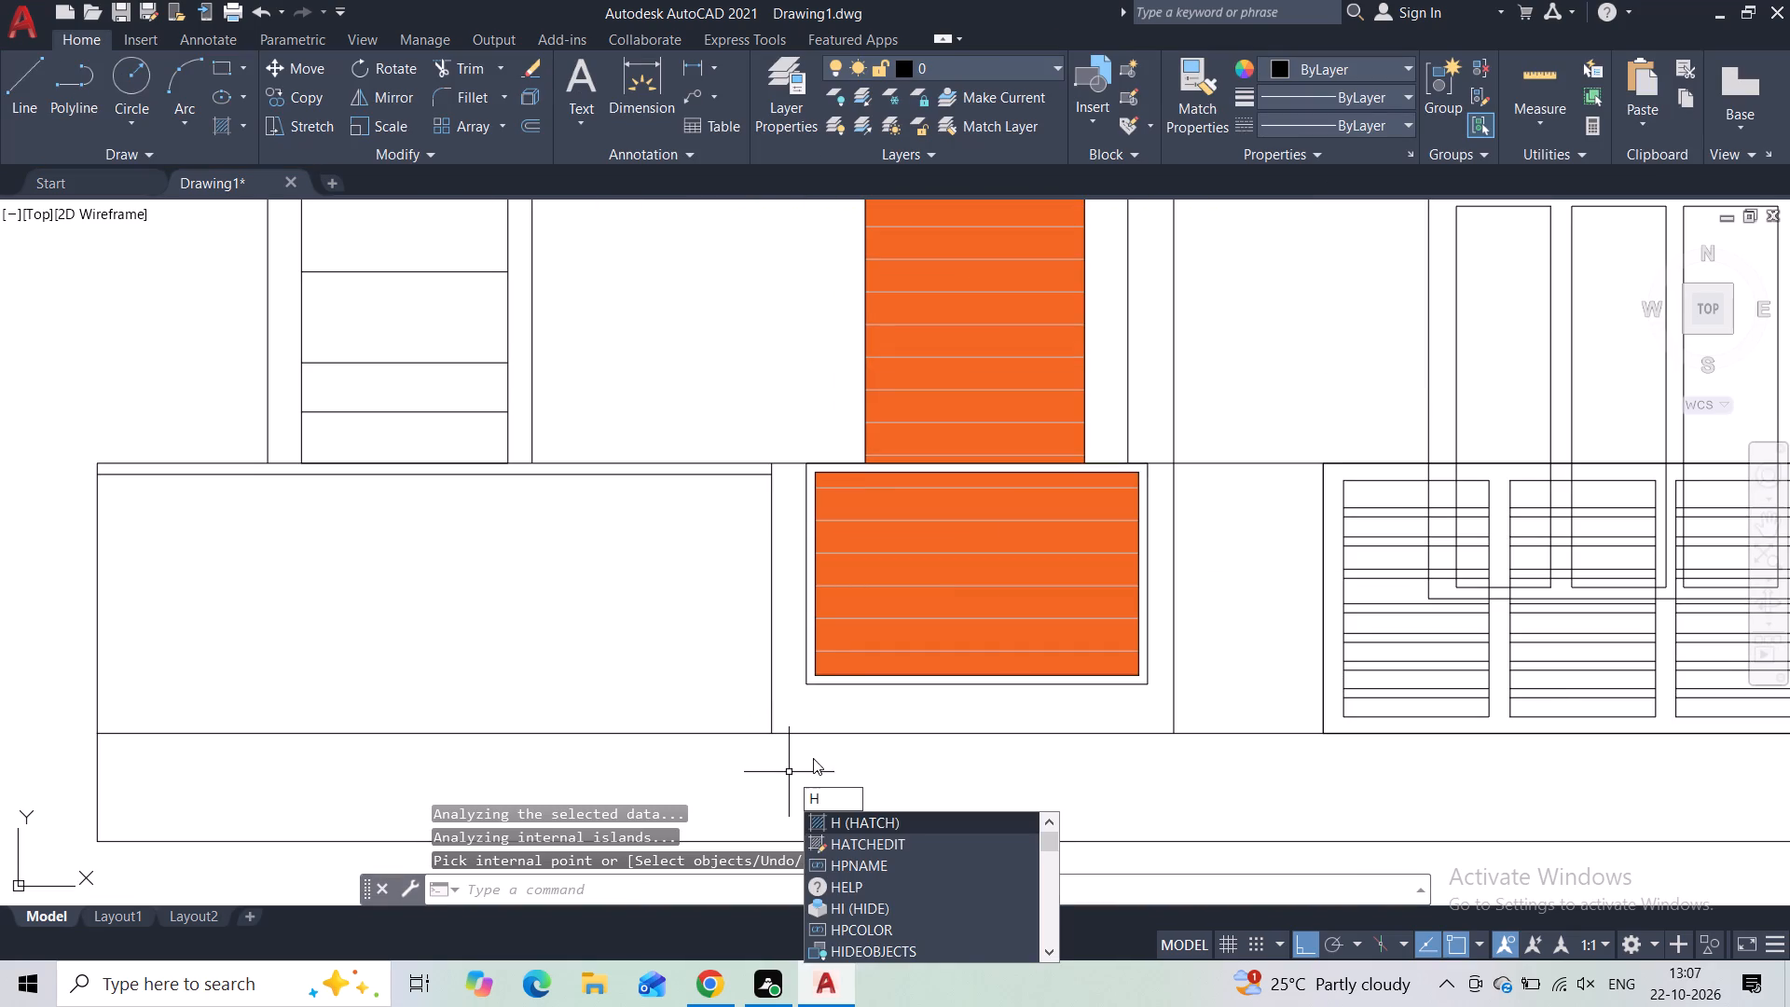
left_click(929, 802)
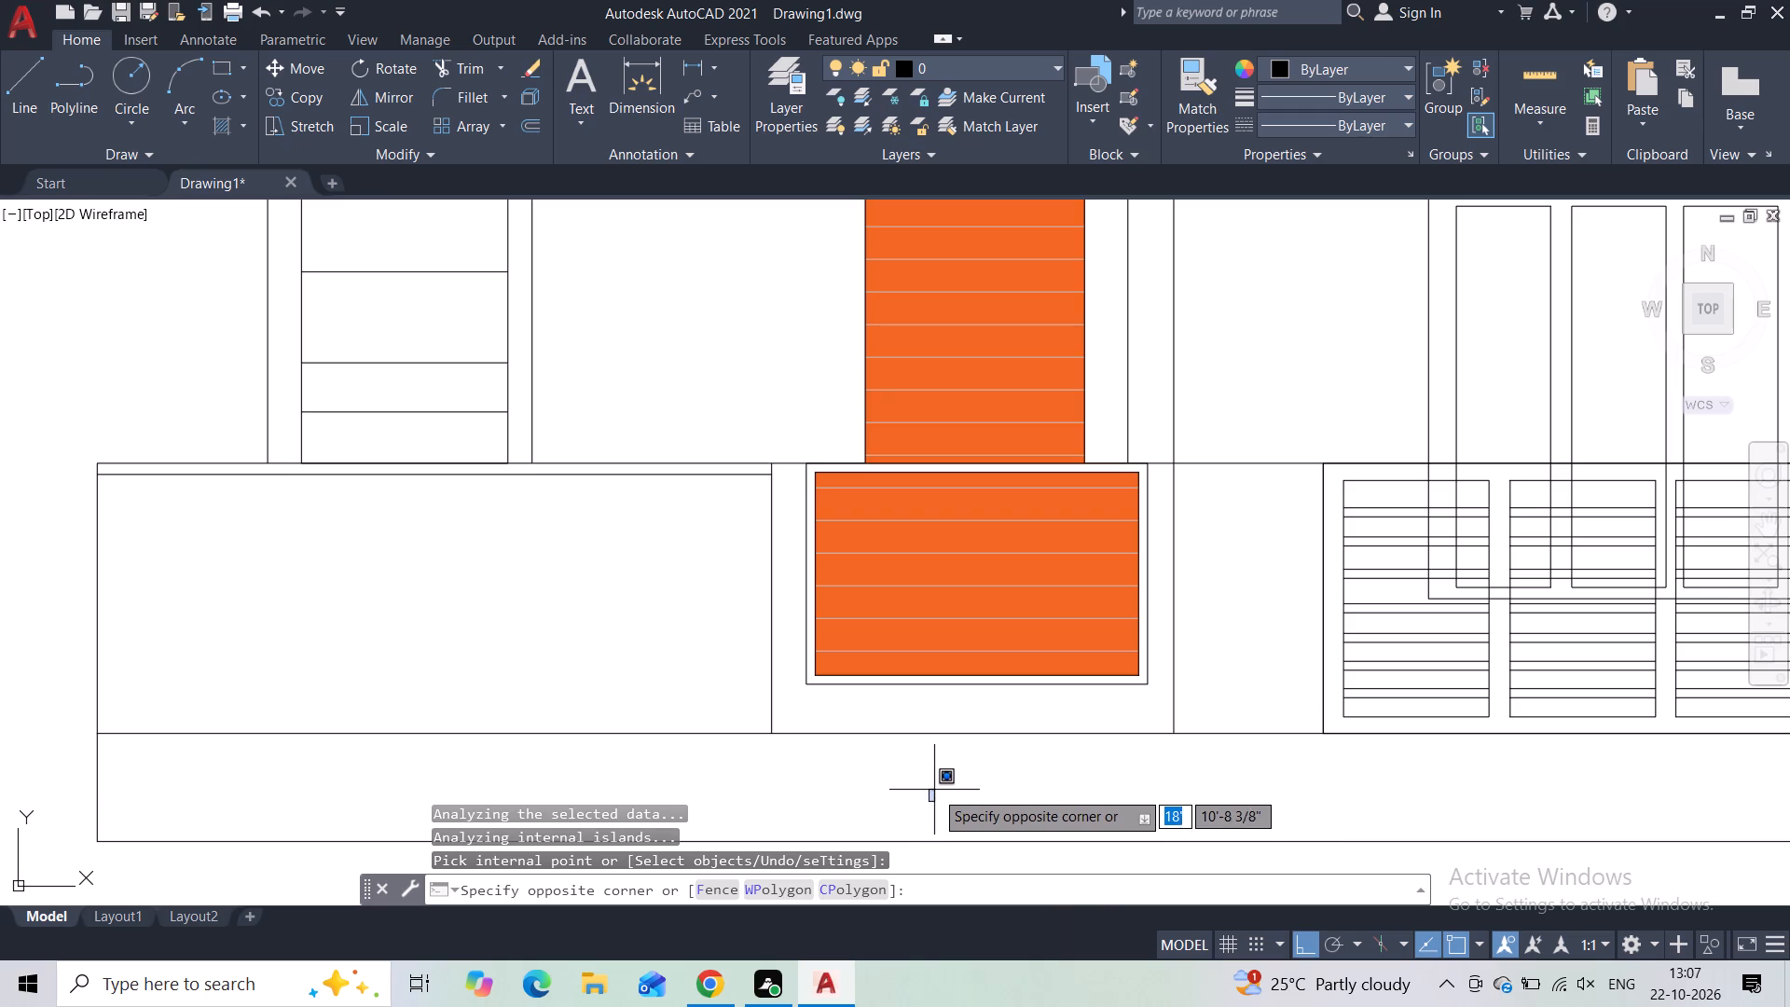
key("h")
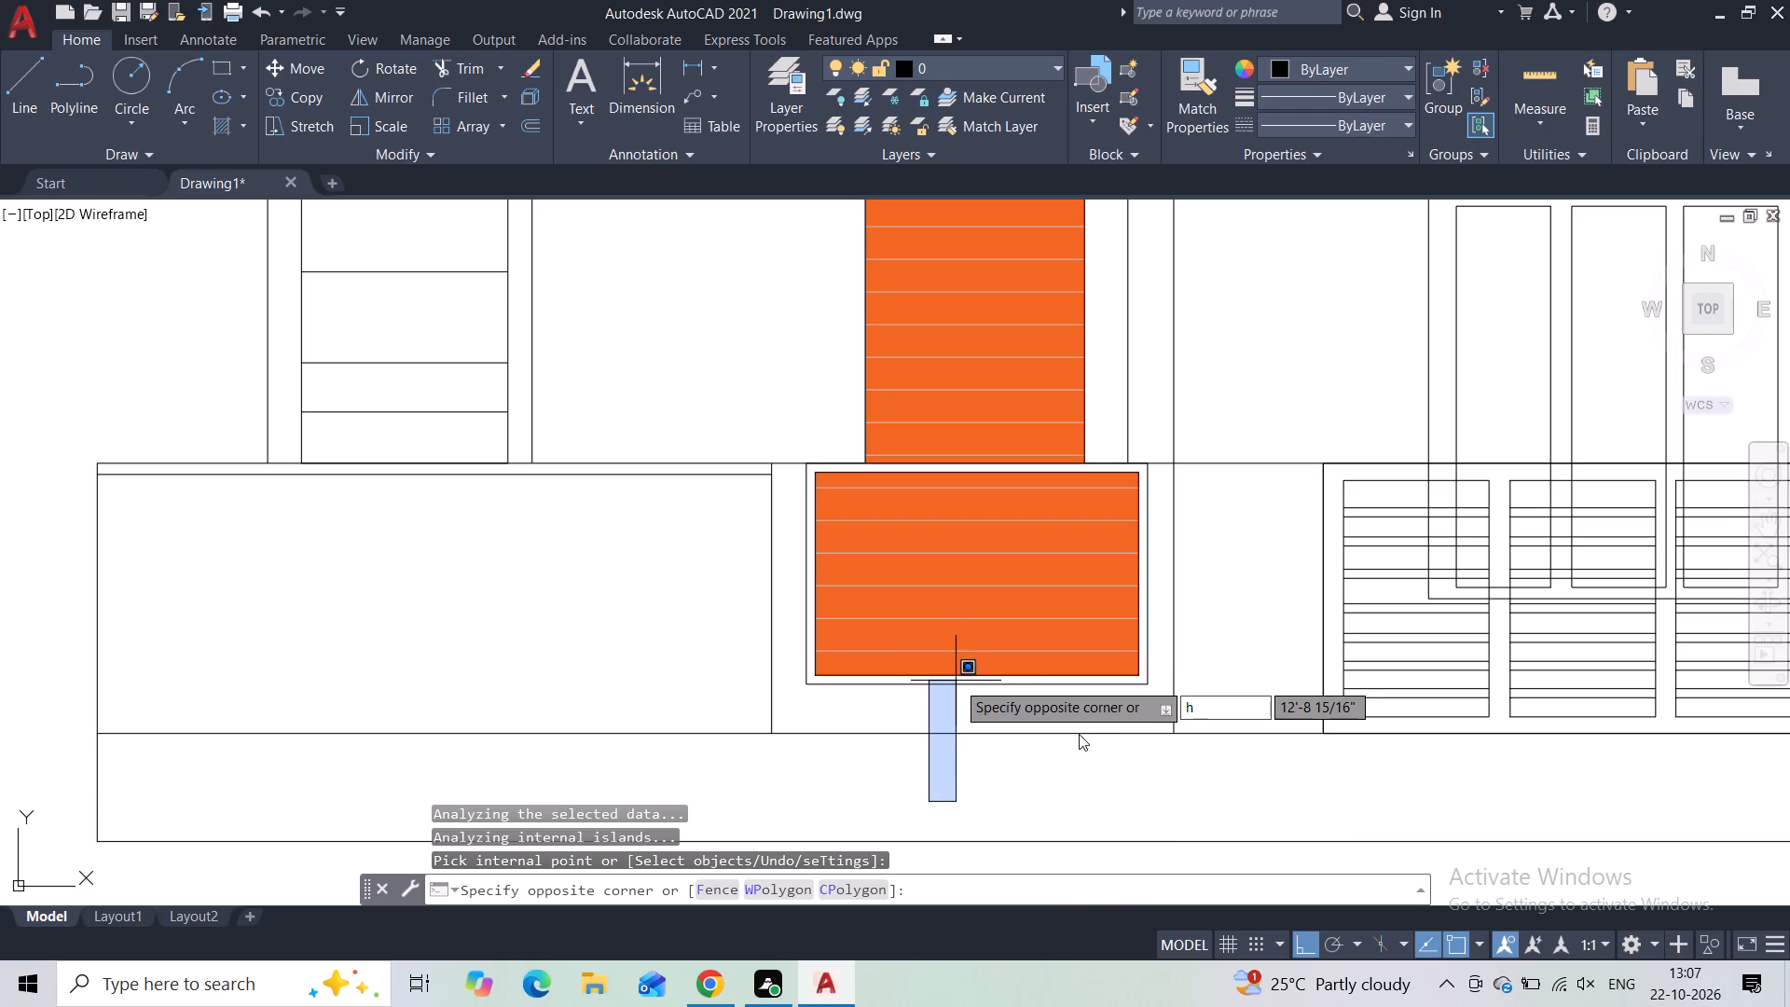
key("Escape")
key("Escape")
Fill the thin frame around the orange base panel with a Solid hatch in colour 9.
key("h")
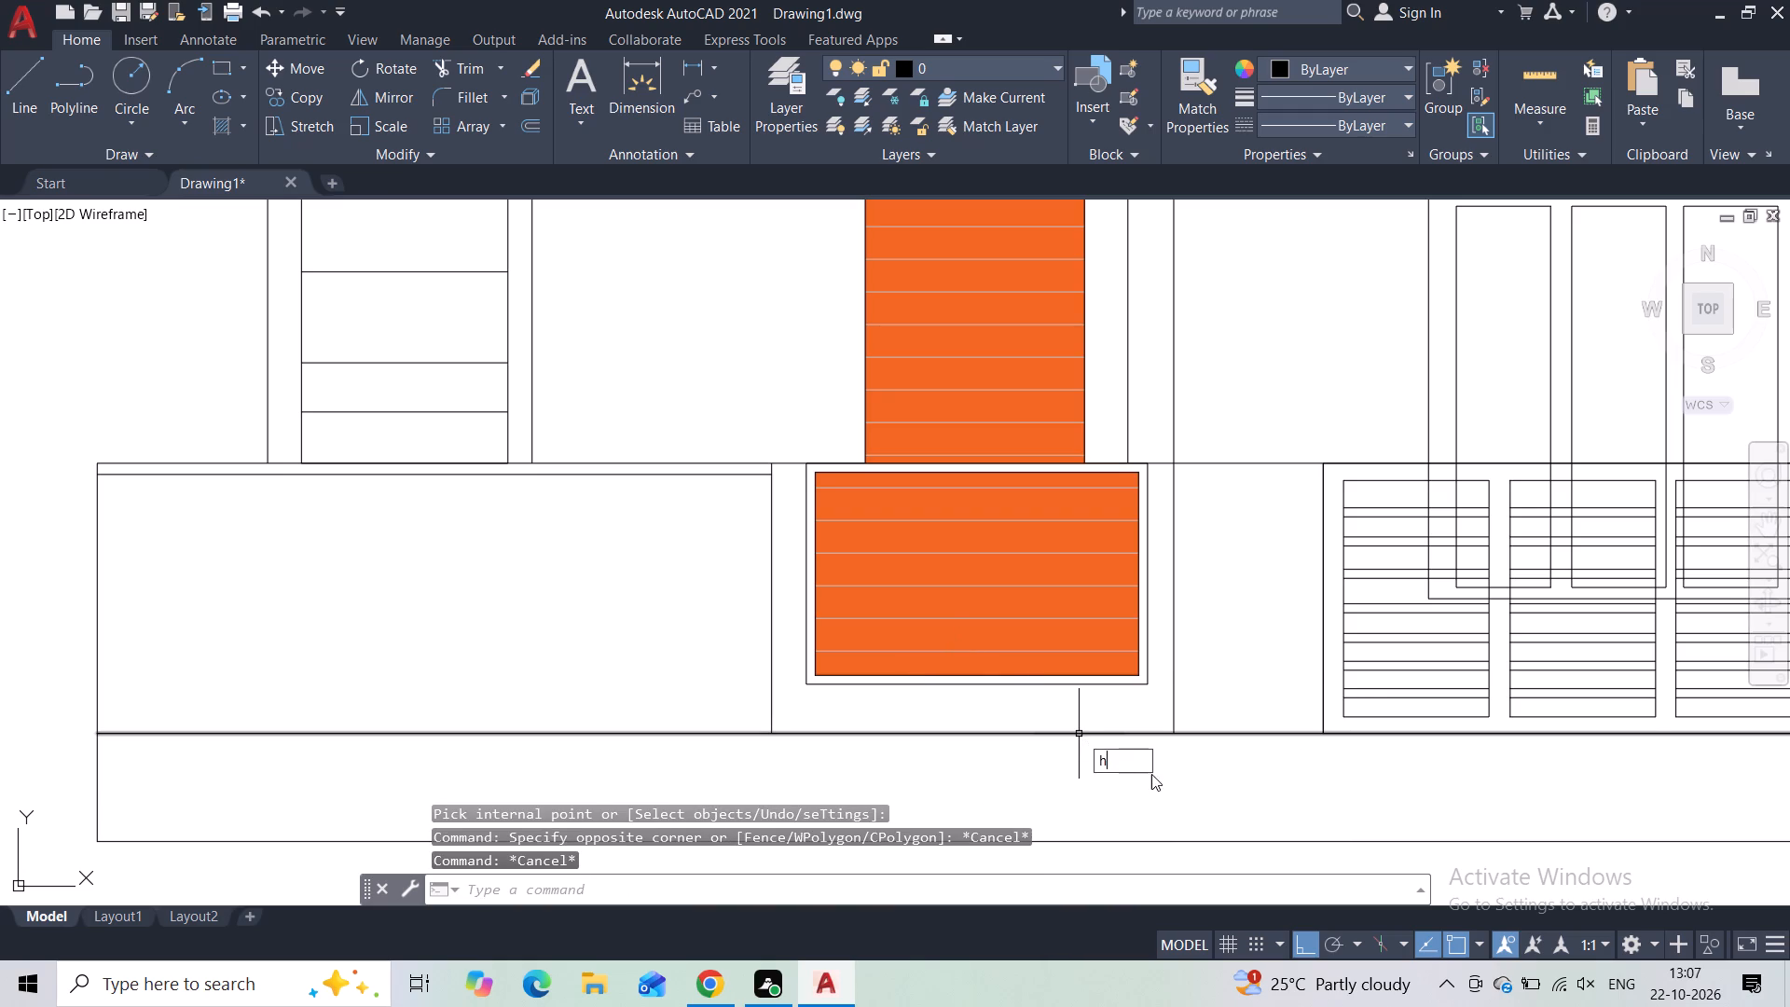
left_click(1152, 778)
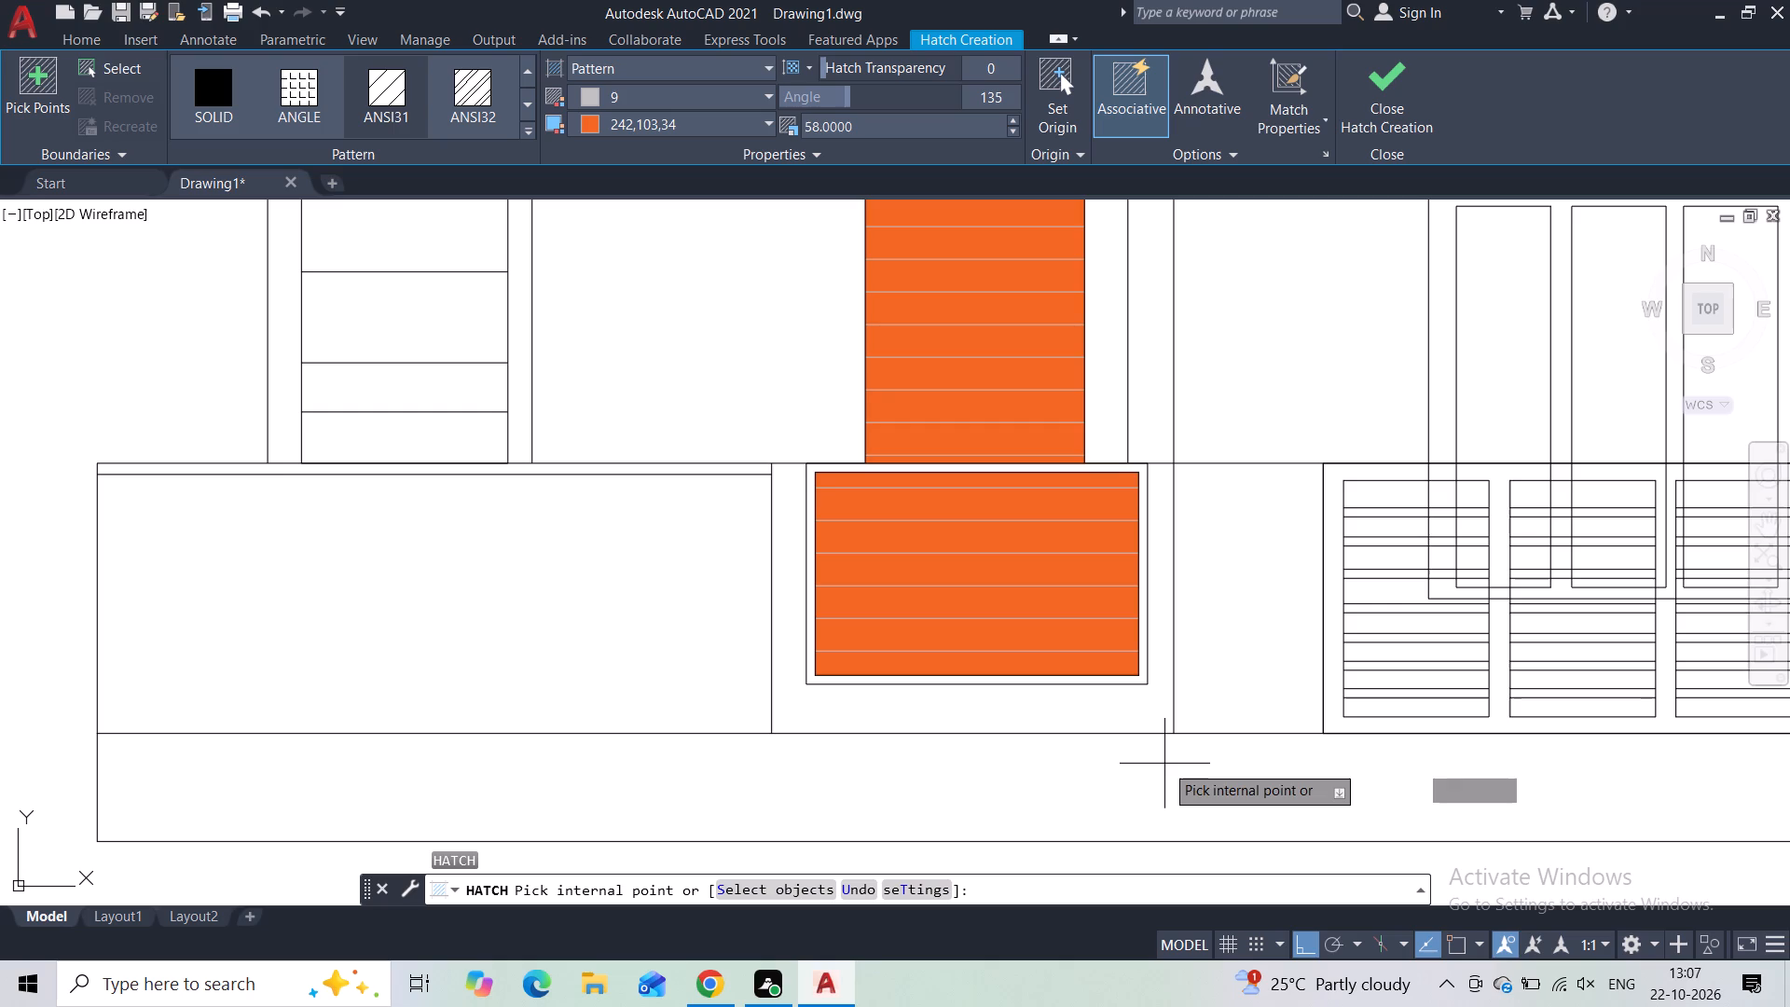
left_click(236, 126)
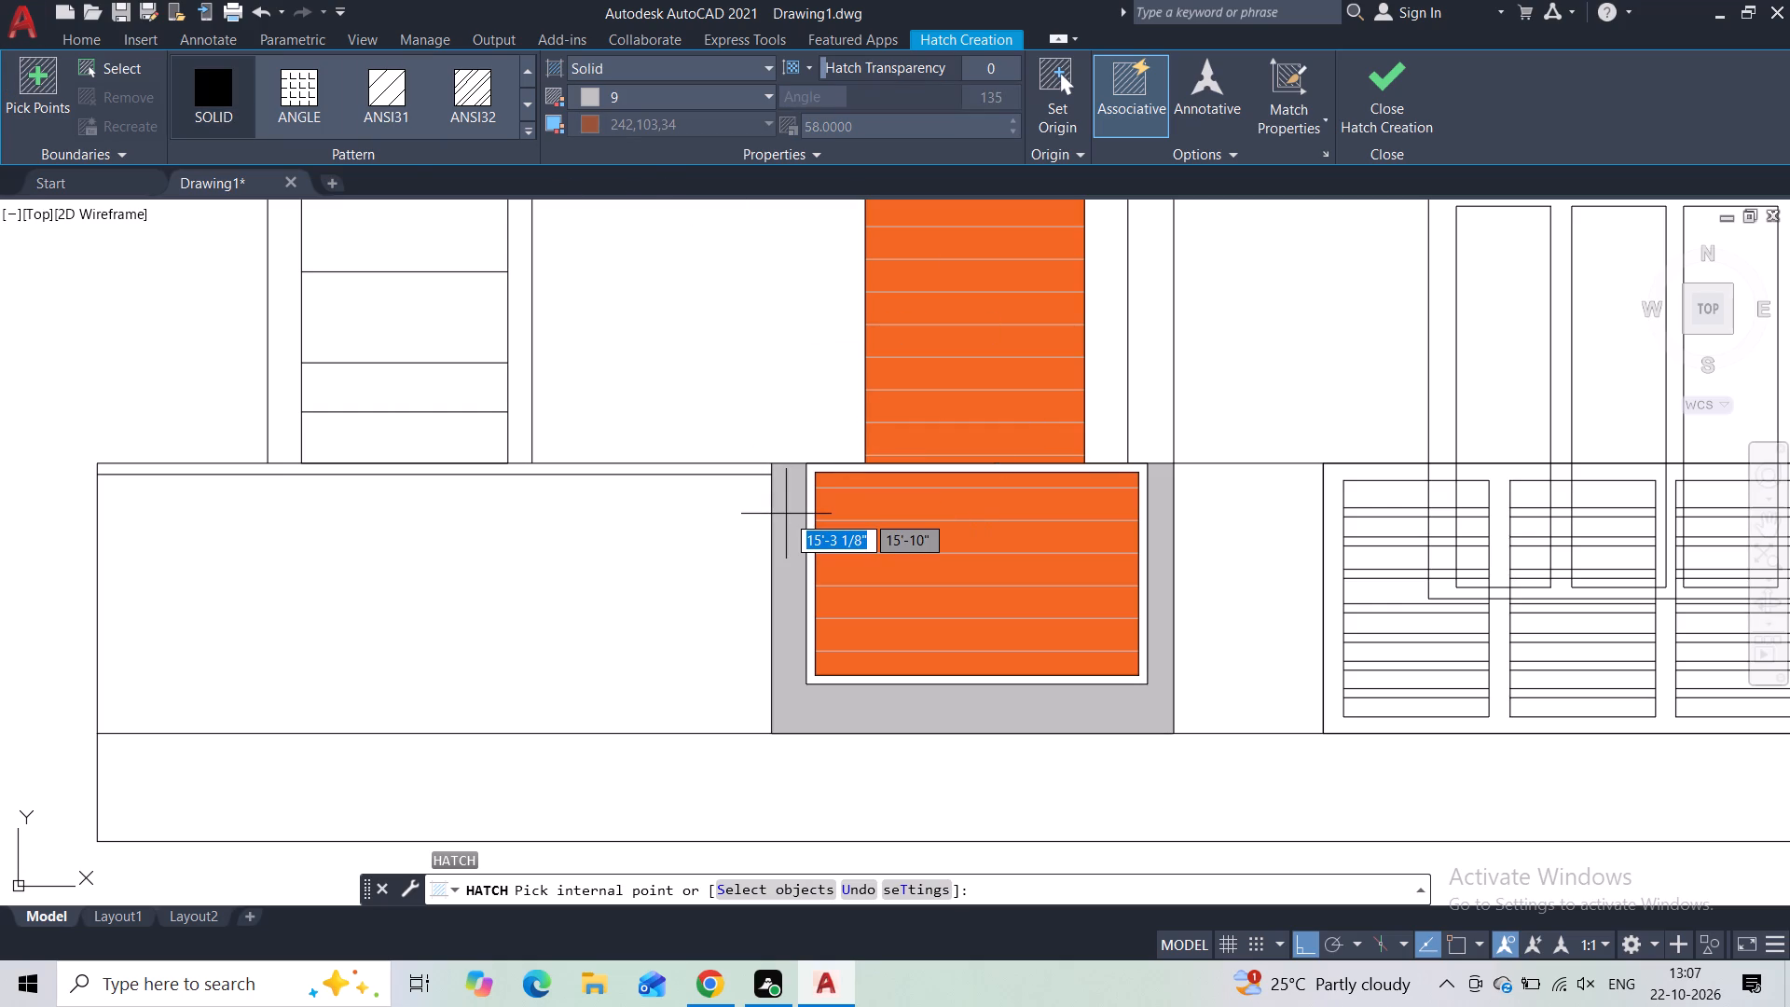
left_click(811, 554)
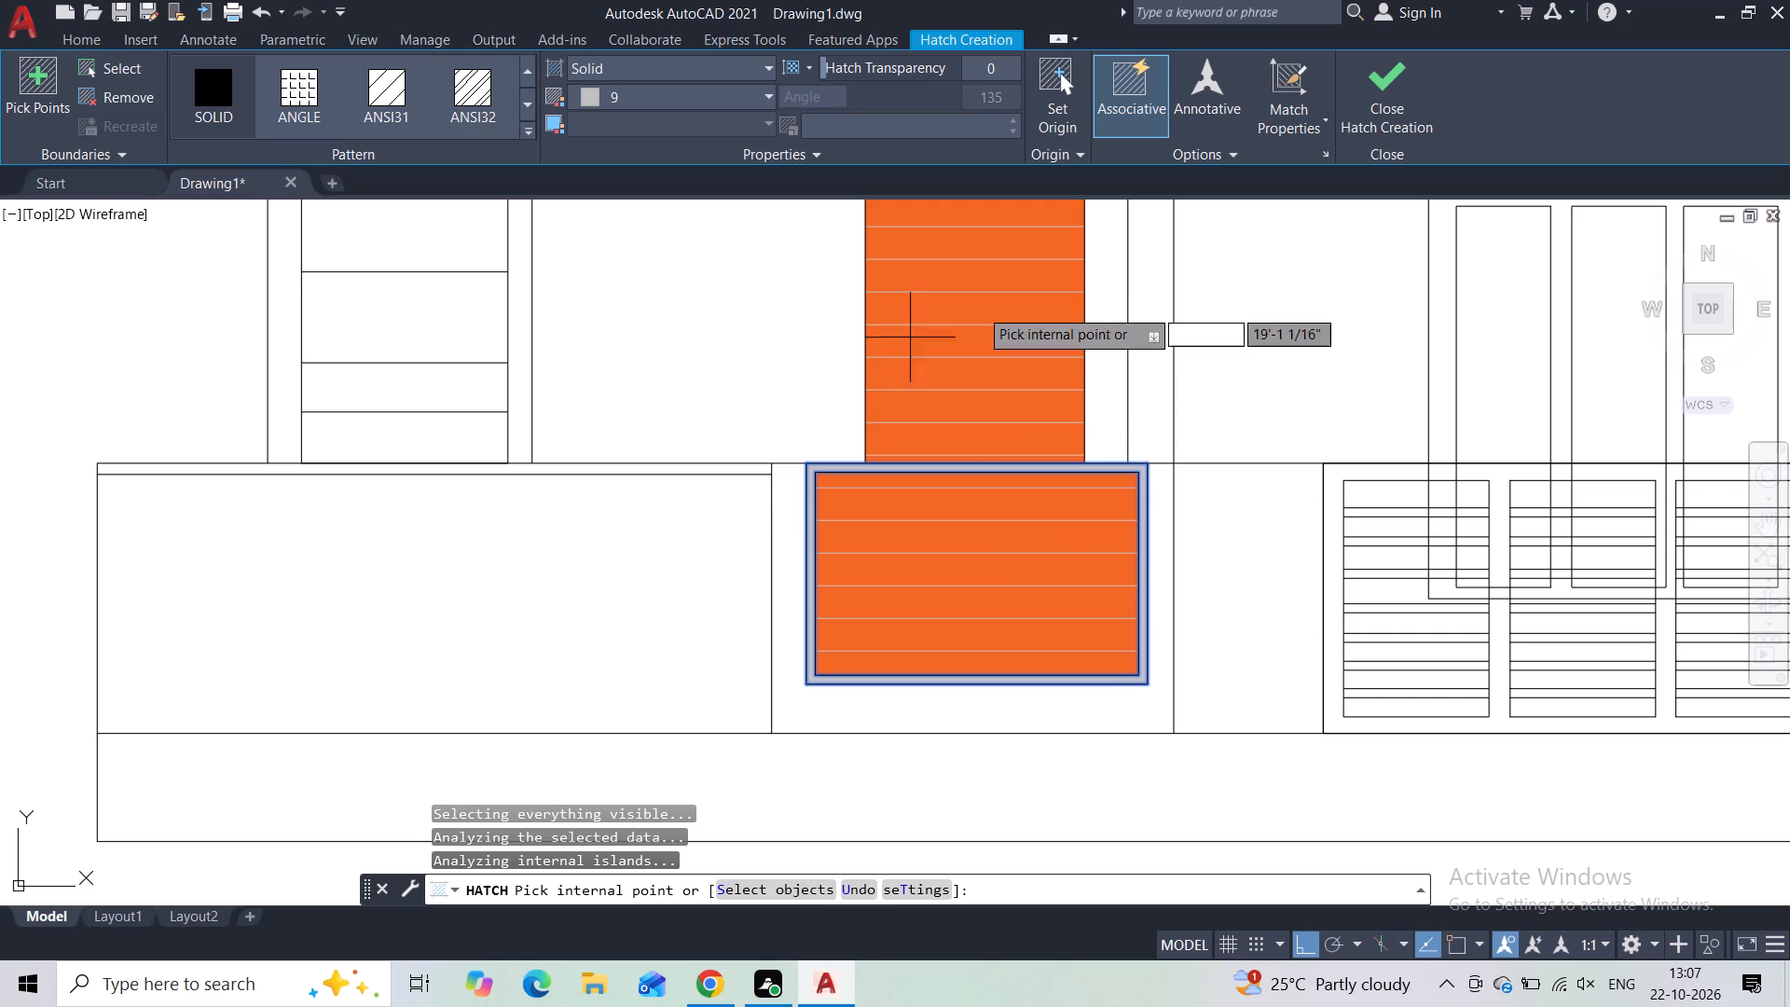
left_click(1368, 115)
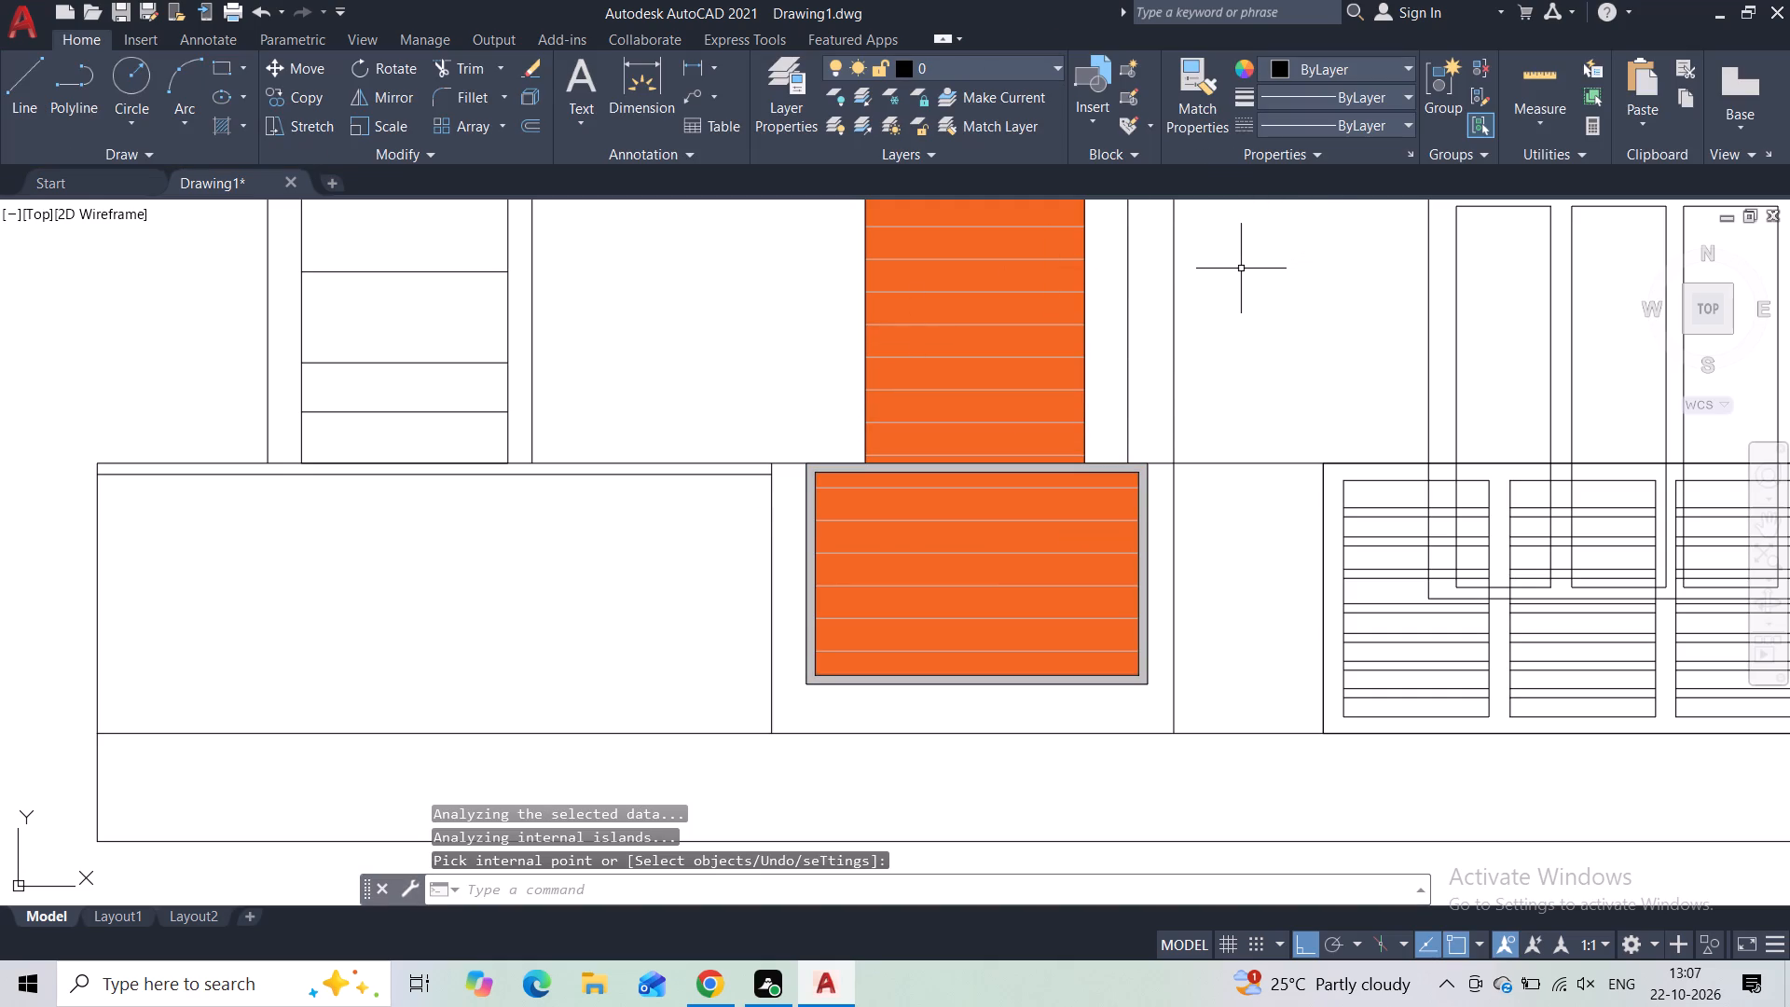
Draw a small two-point circle as a knob near the left edge of the upper-storey door.
middle_click_drag(1191, 277, 1111, 780)
scroll(975, 430, "down", 2)
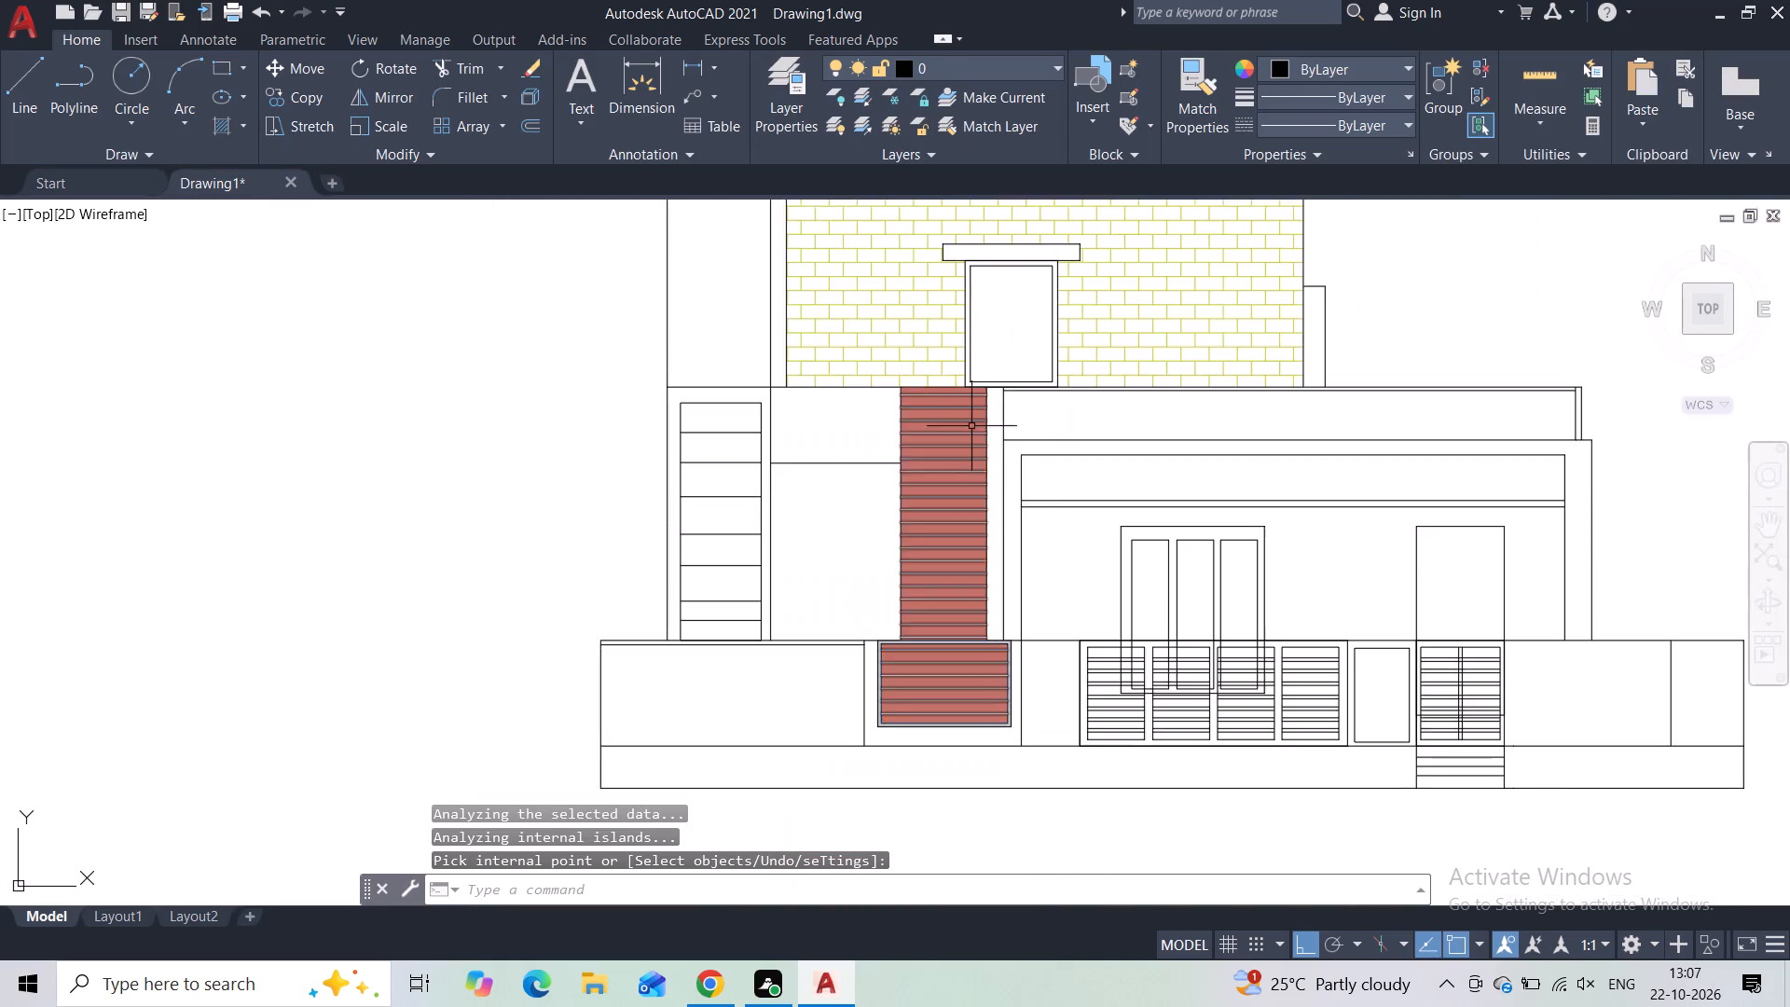
scroll(970, 409, "down", 1)
middle_click_drag(954, 331, 891, 535)
scroll(932, 559, "up", 4)
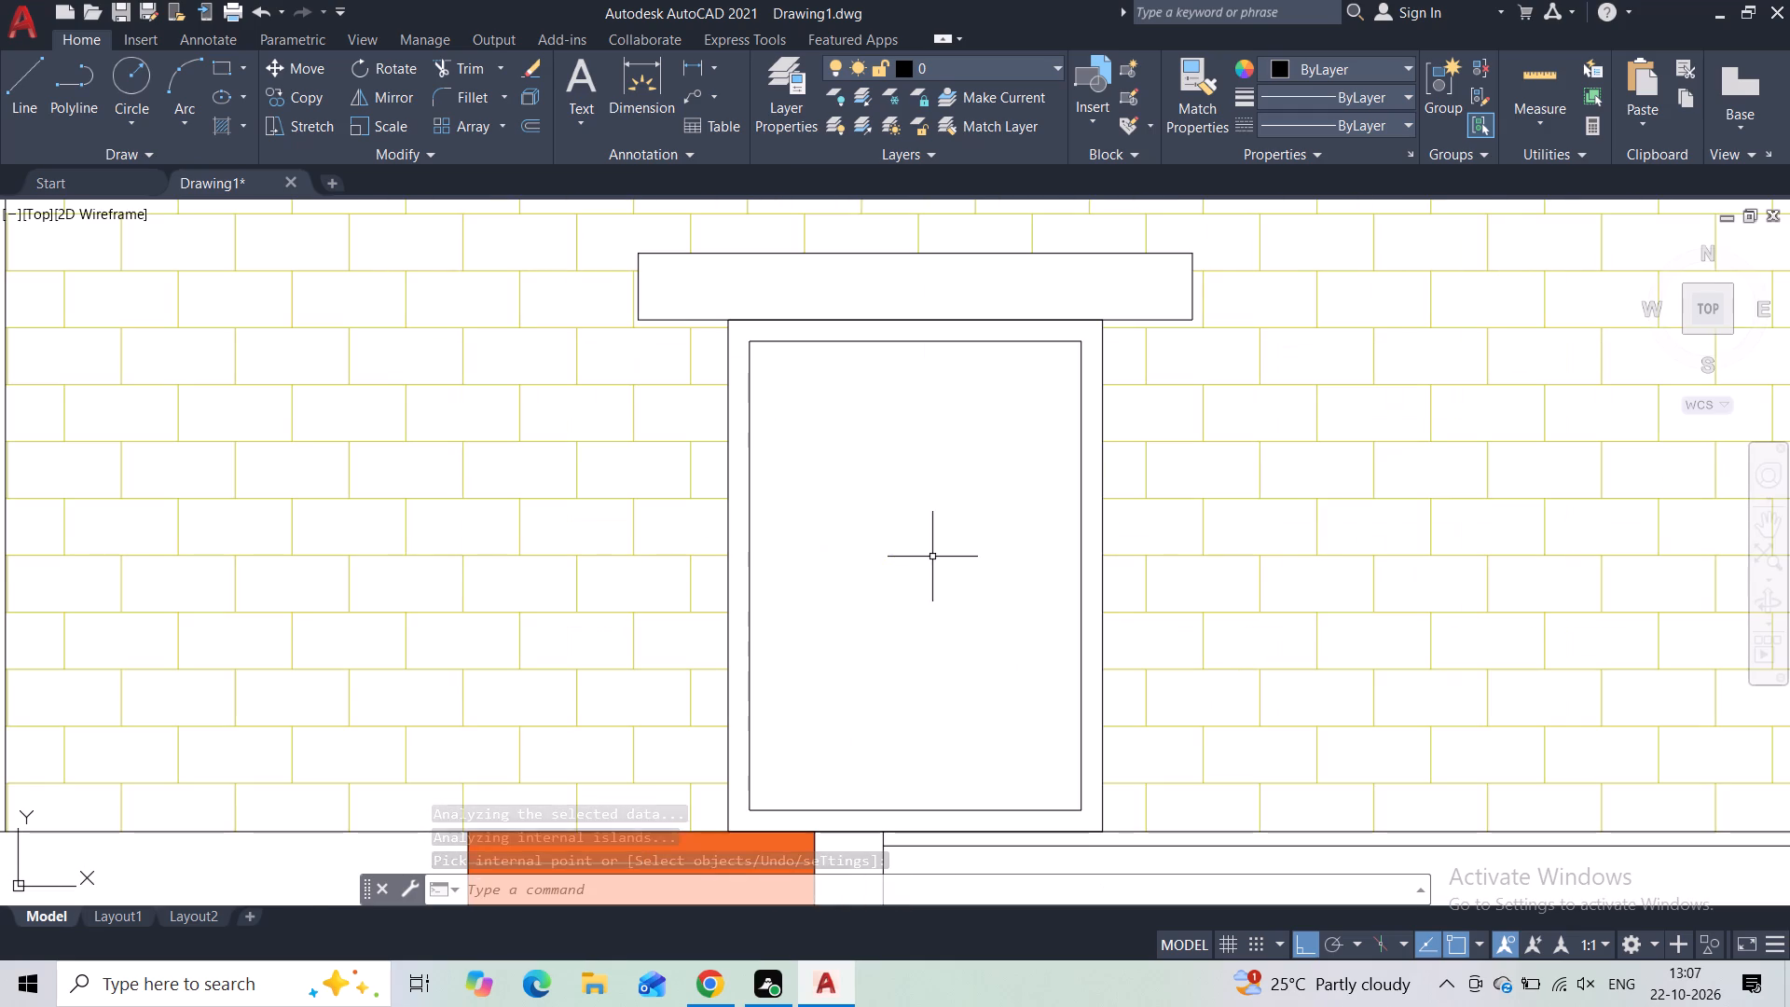
left_click(131, 141)
left_click(130, 124)
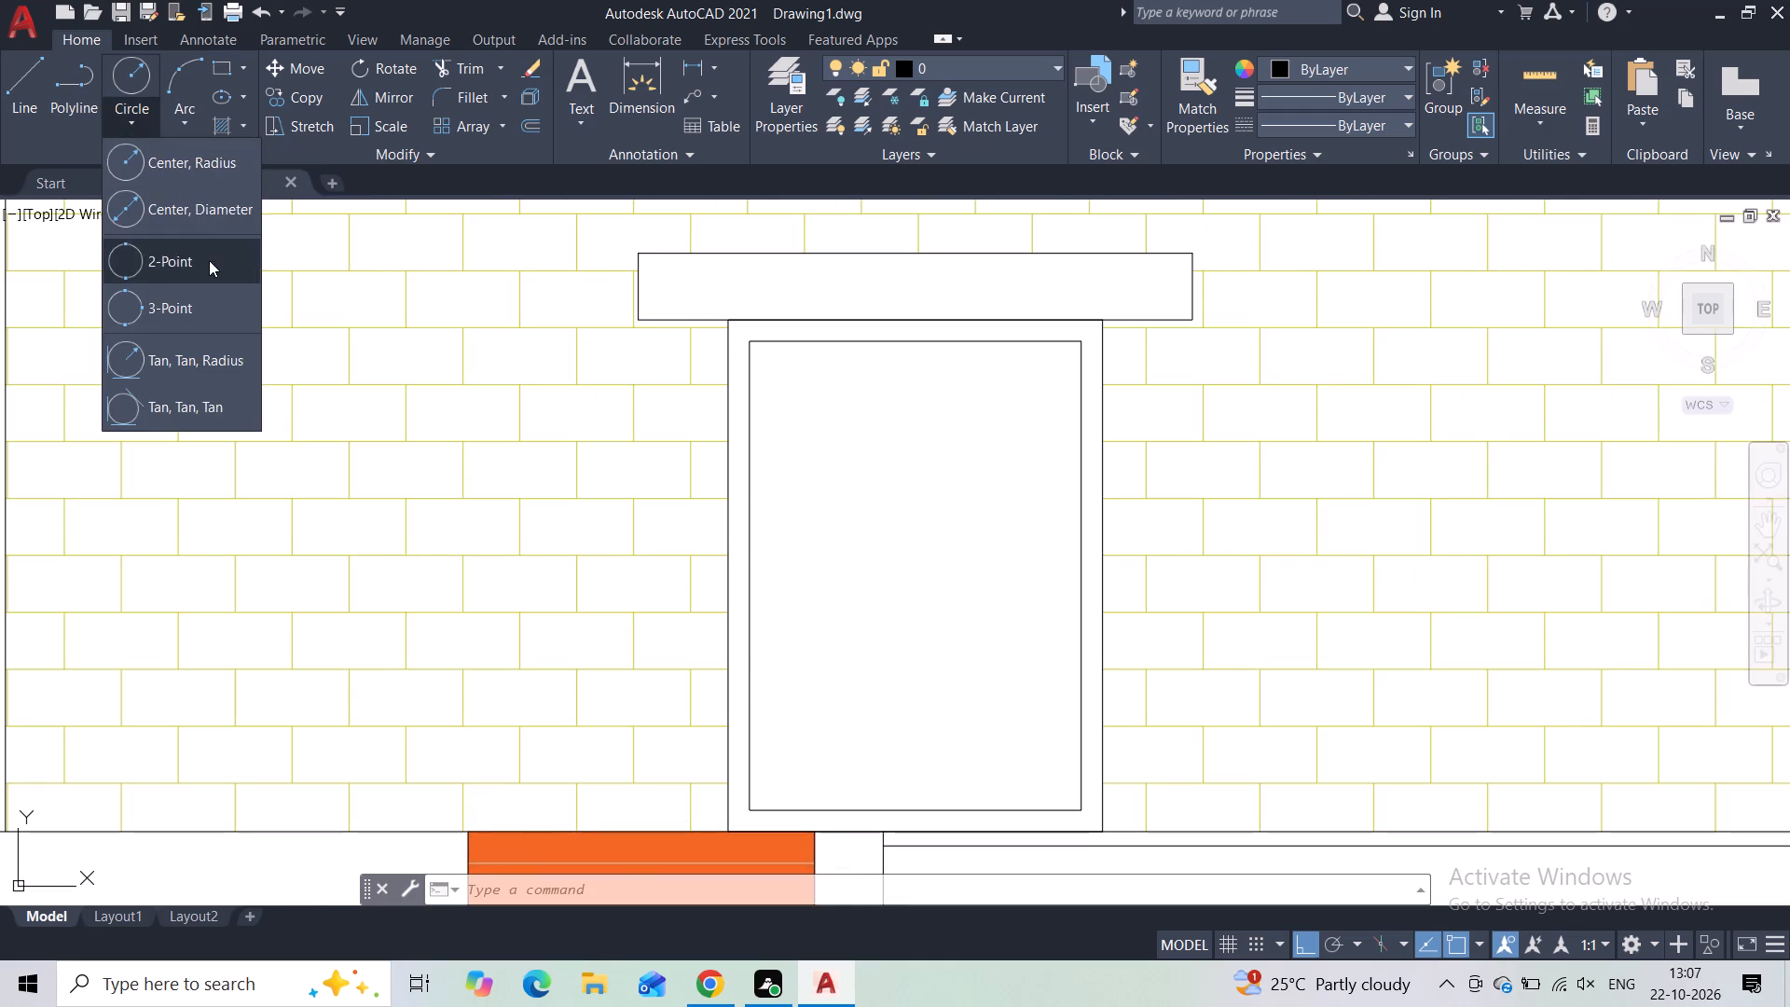
left_click(201, 261)
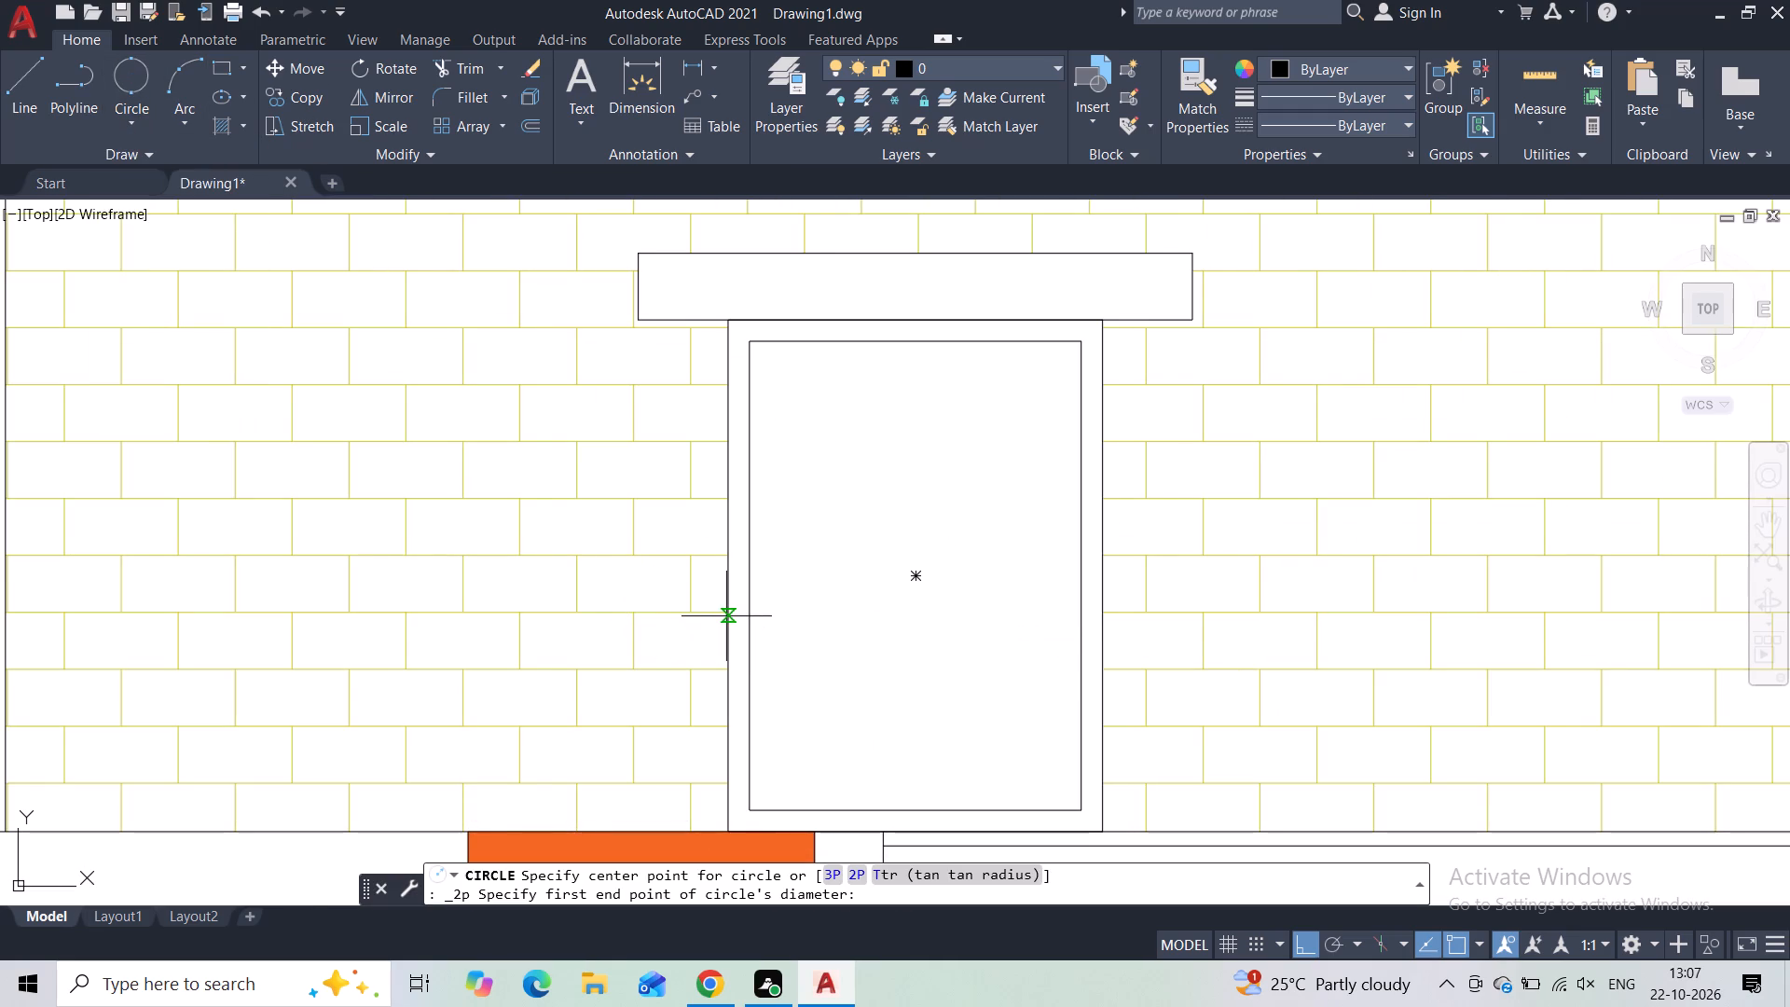
left_click(767, 600)
left_click(784, 621)
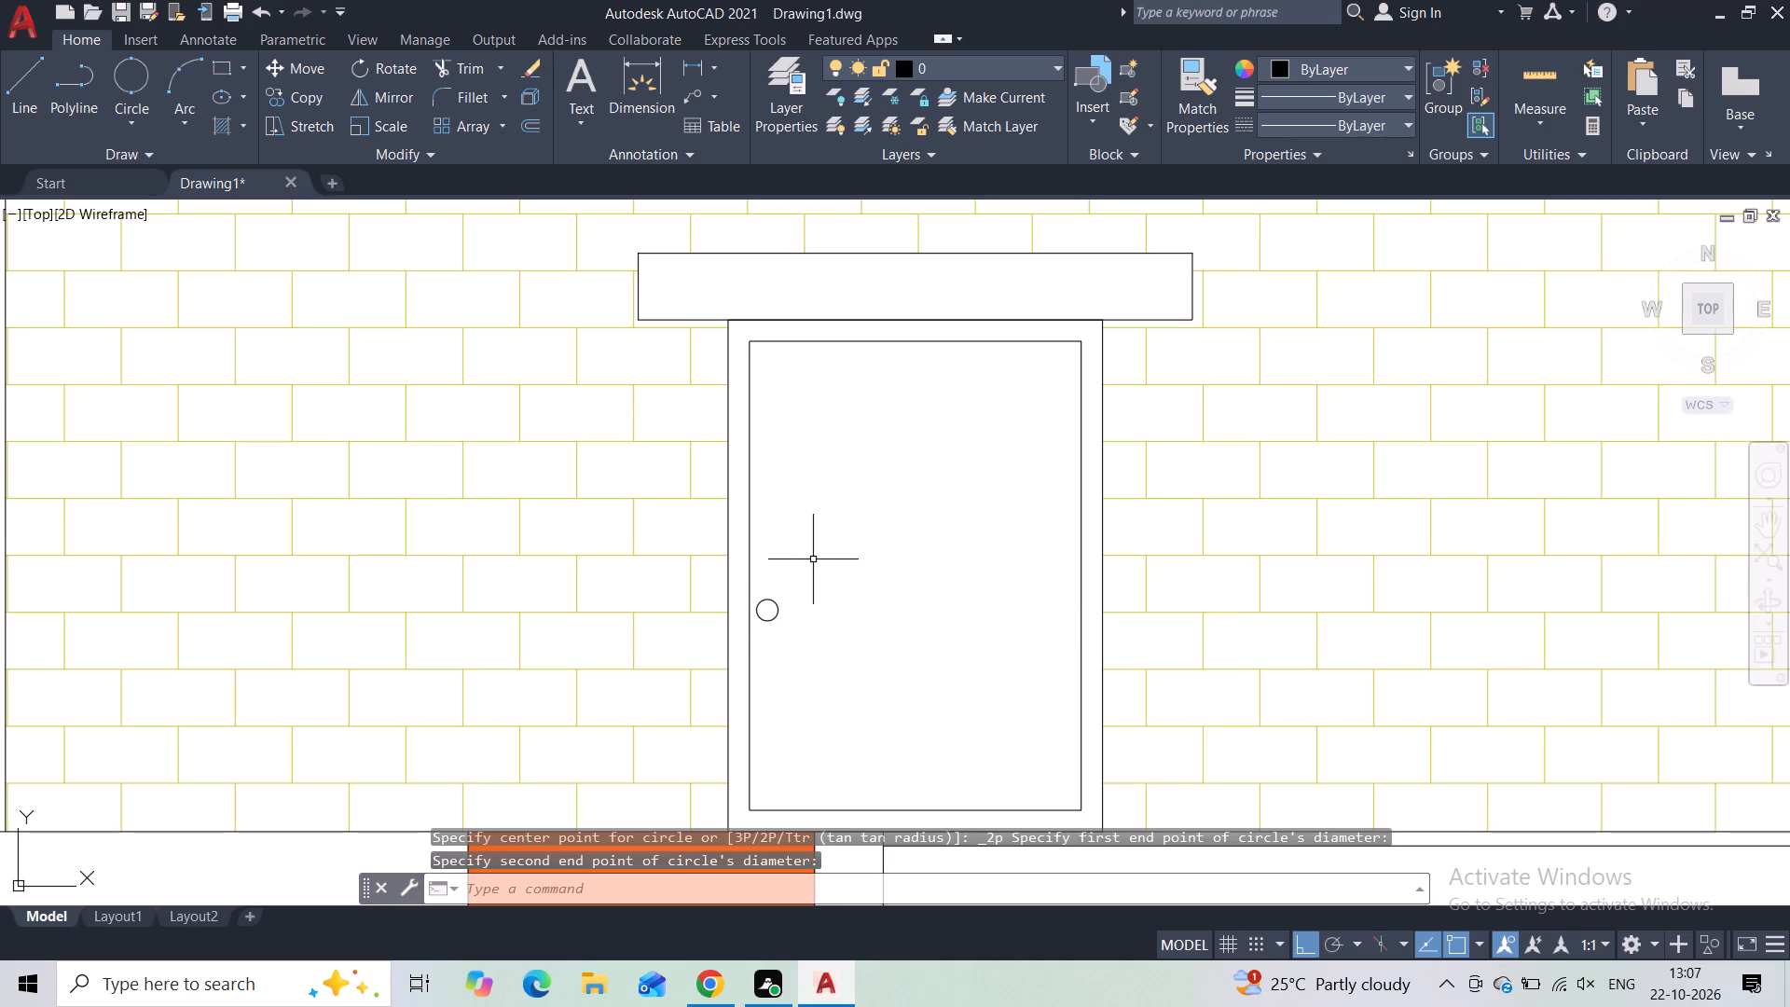
Fill the upper-storey door panel around the knob with a Solid hatch in colour 242,103,34 and finish the hatch.
key("h")
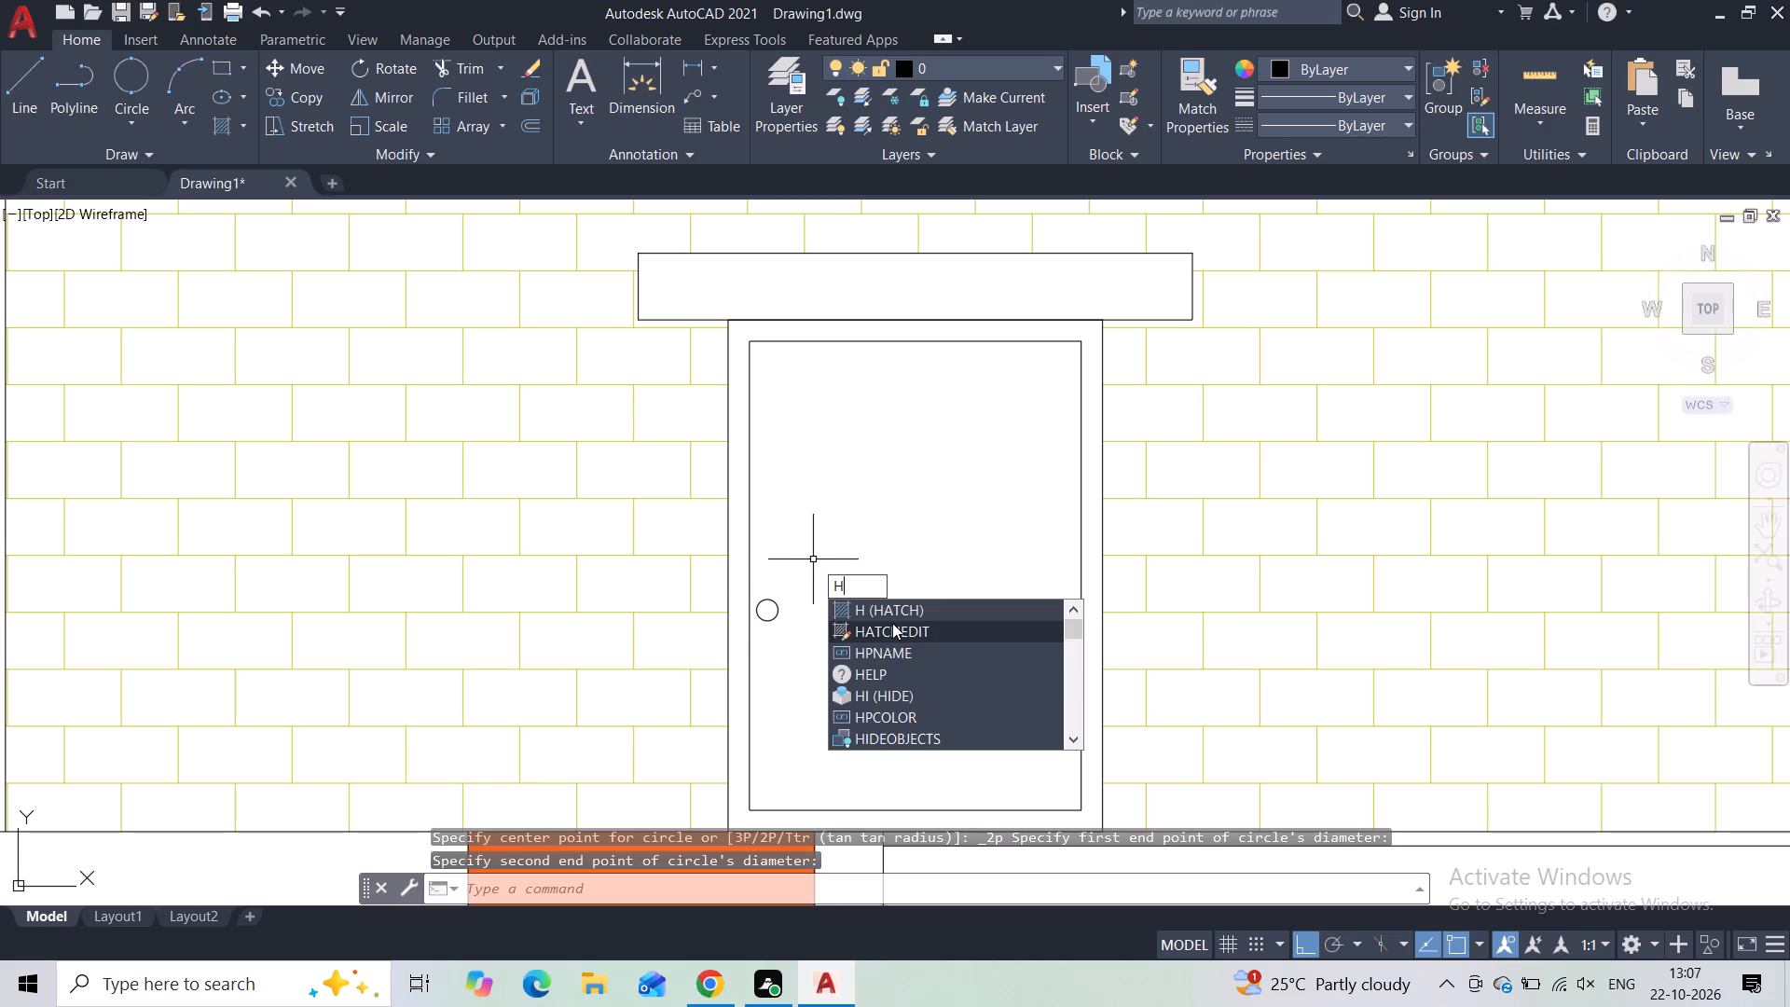
left_click(893, 618)
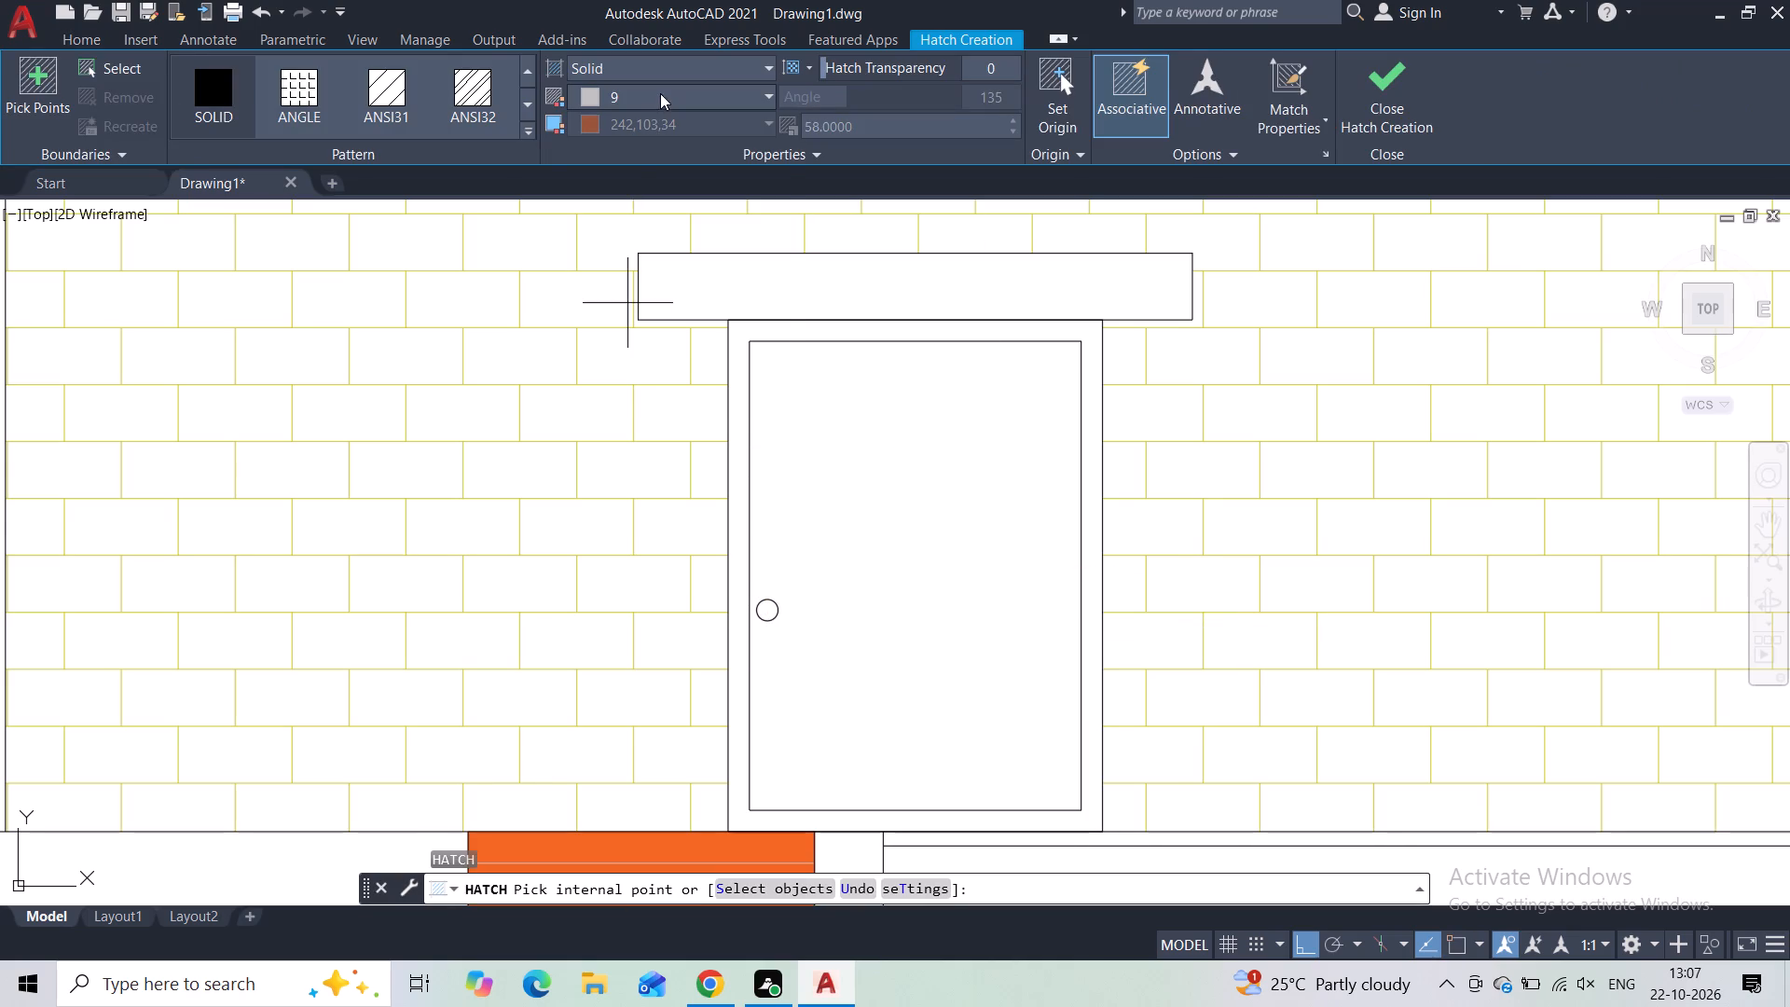
left_click(660, 93)
left_click(630, 234)
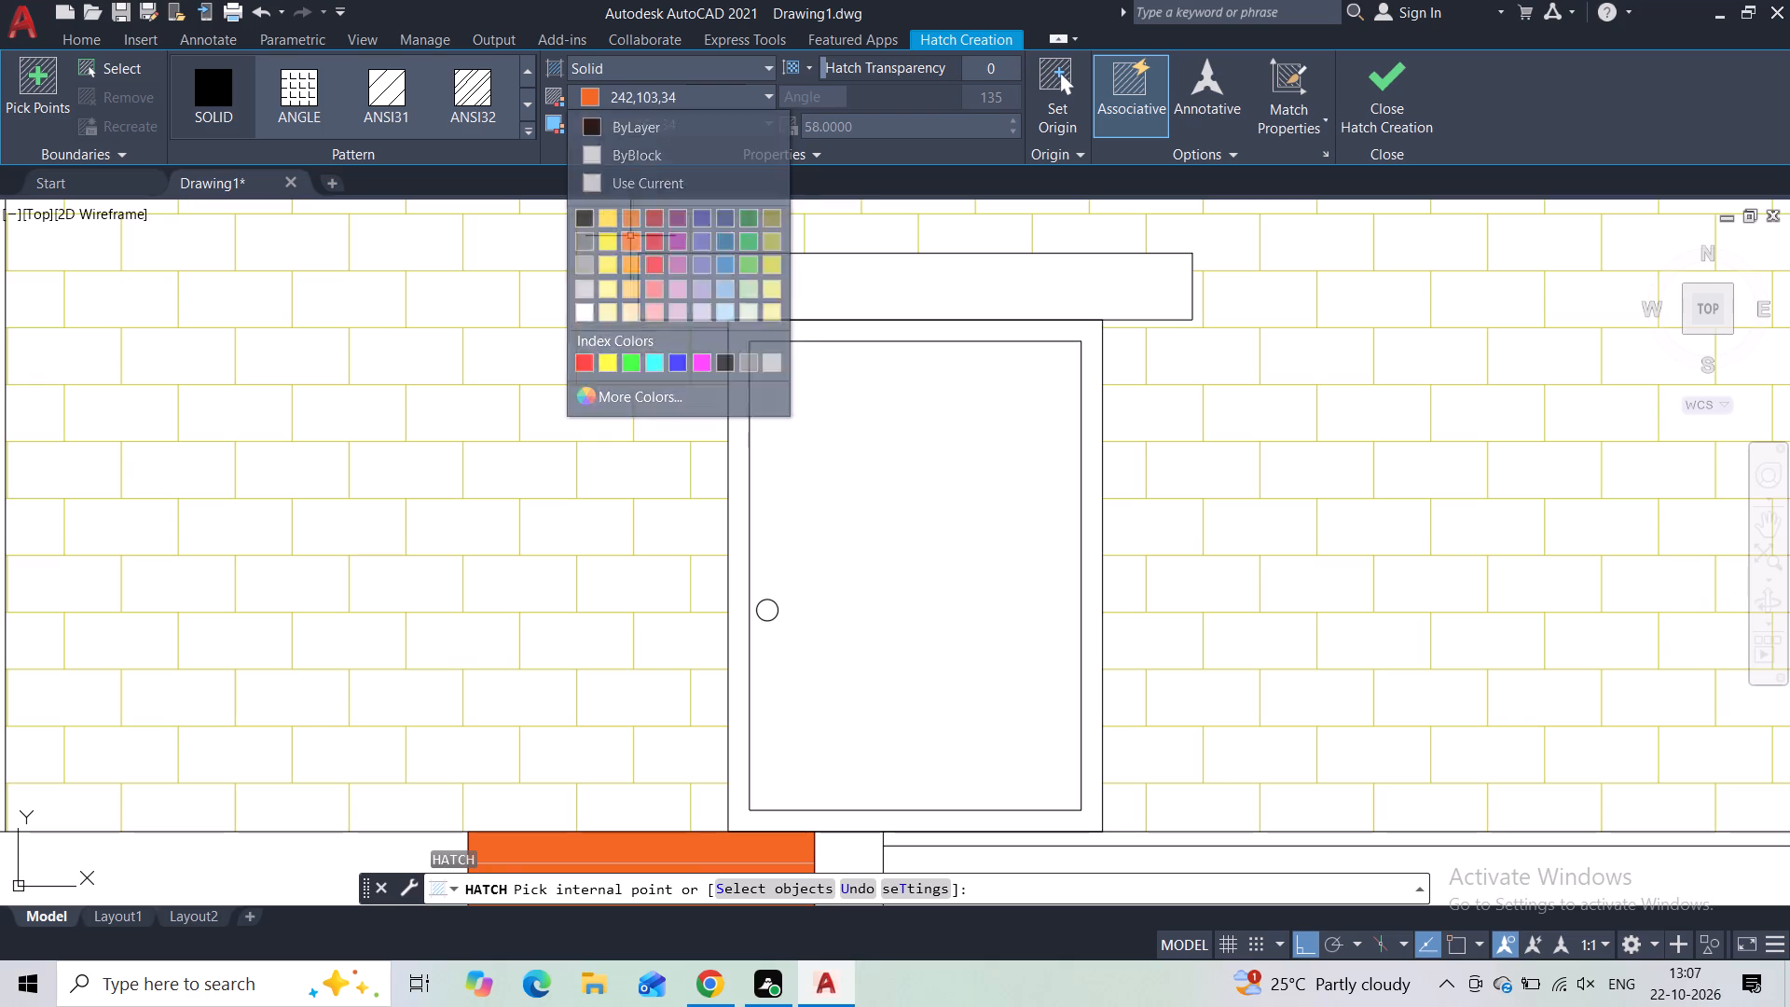
left_click(914, 476)
left_click(706, 90)
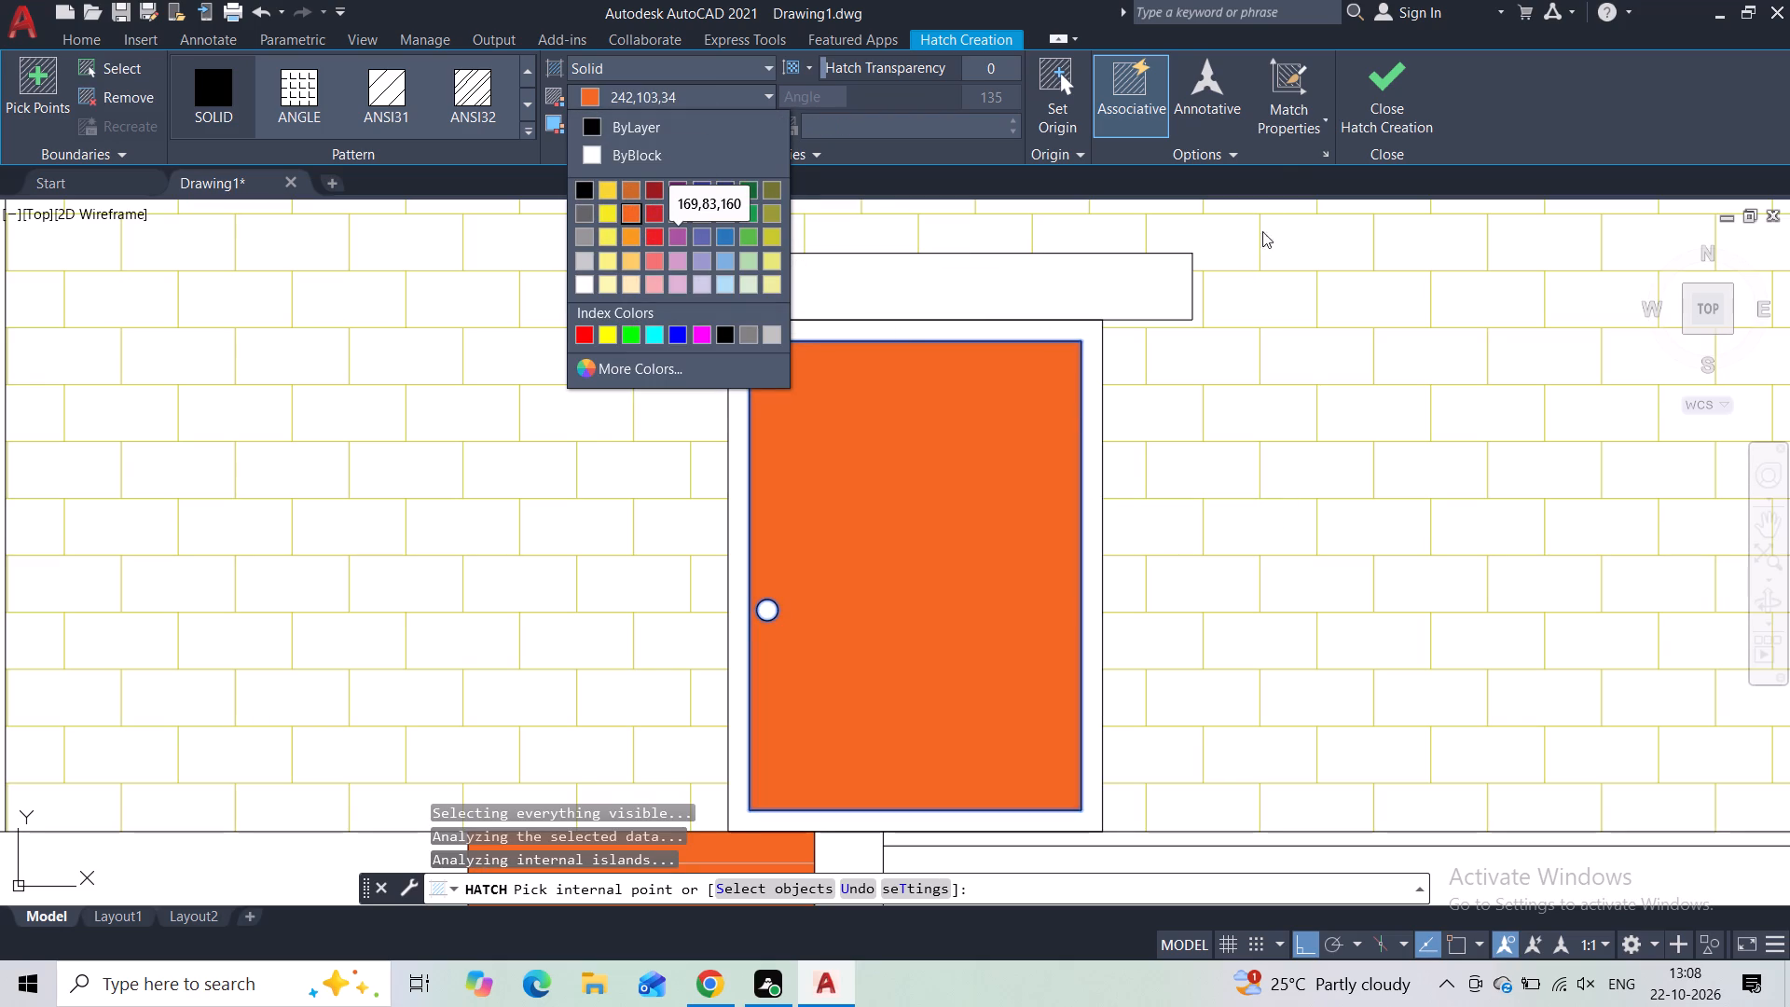
left_click(1398, 107)
left_click(1385, 114)
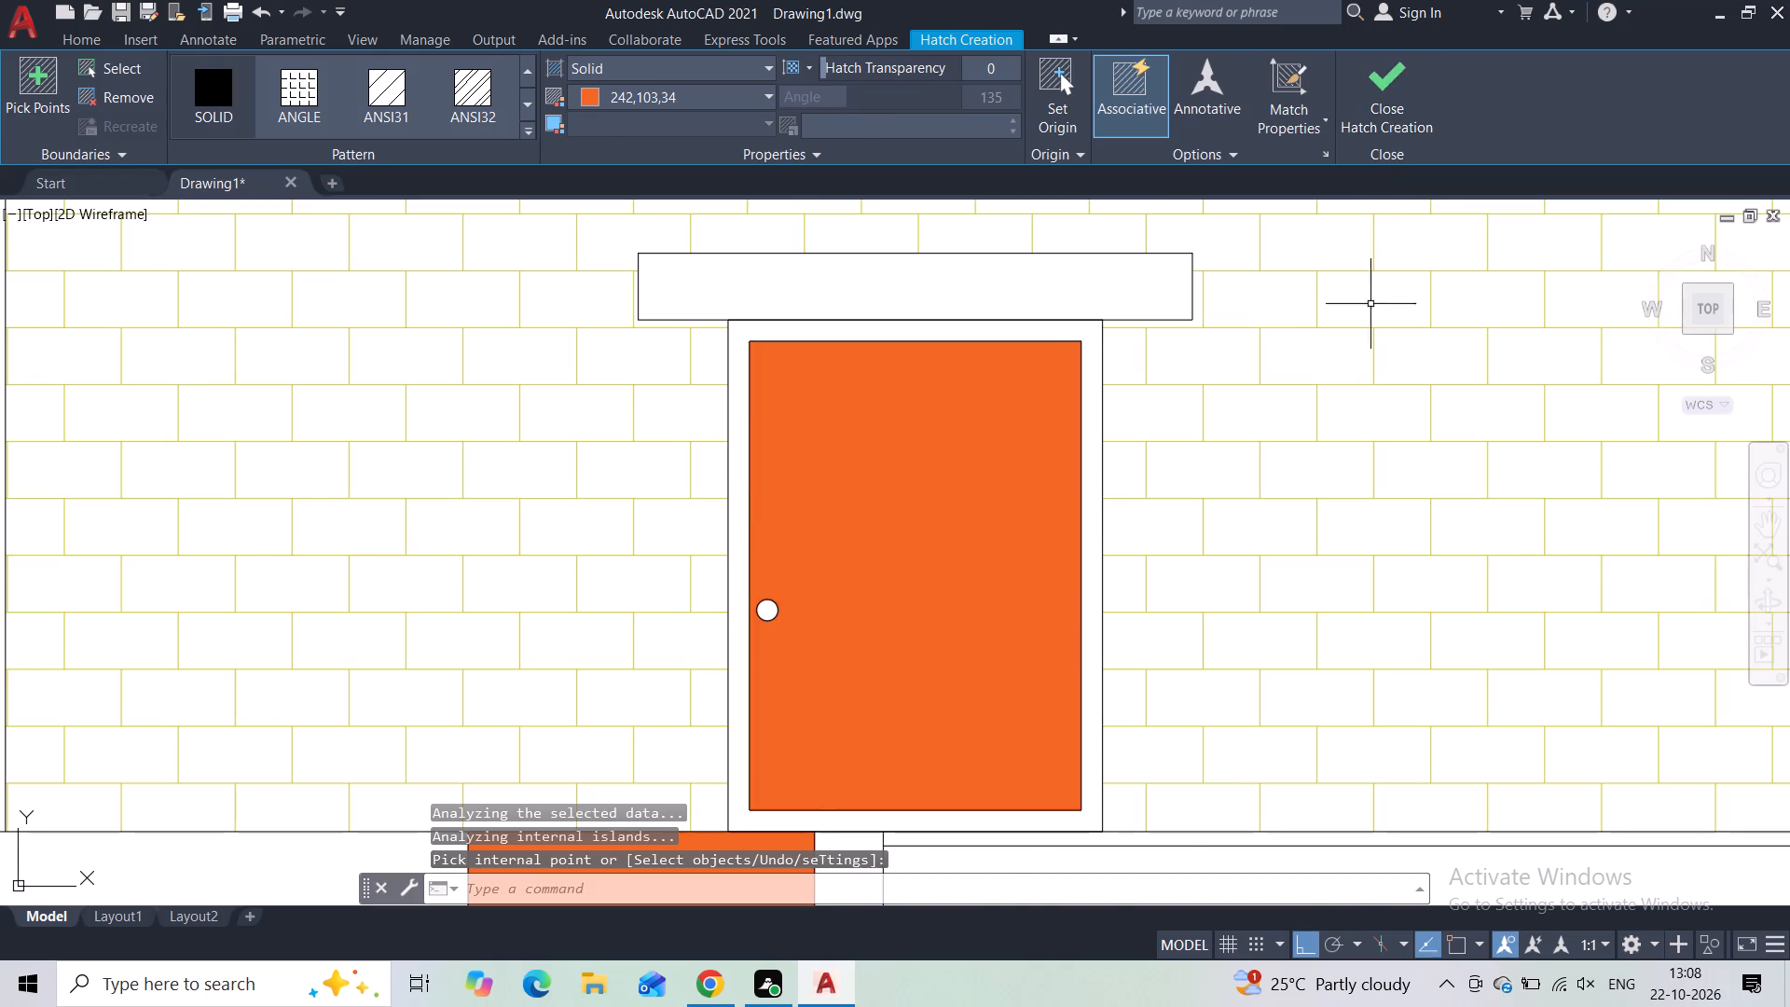
Hatch the small rectangle below the brick wall, left of the orange strip, with the GRAVEL pattern in ByLayer colour.
scroll(1095, 498, "down", 4)
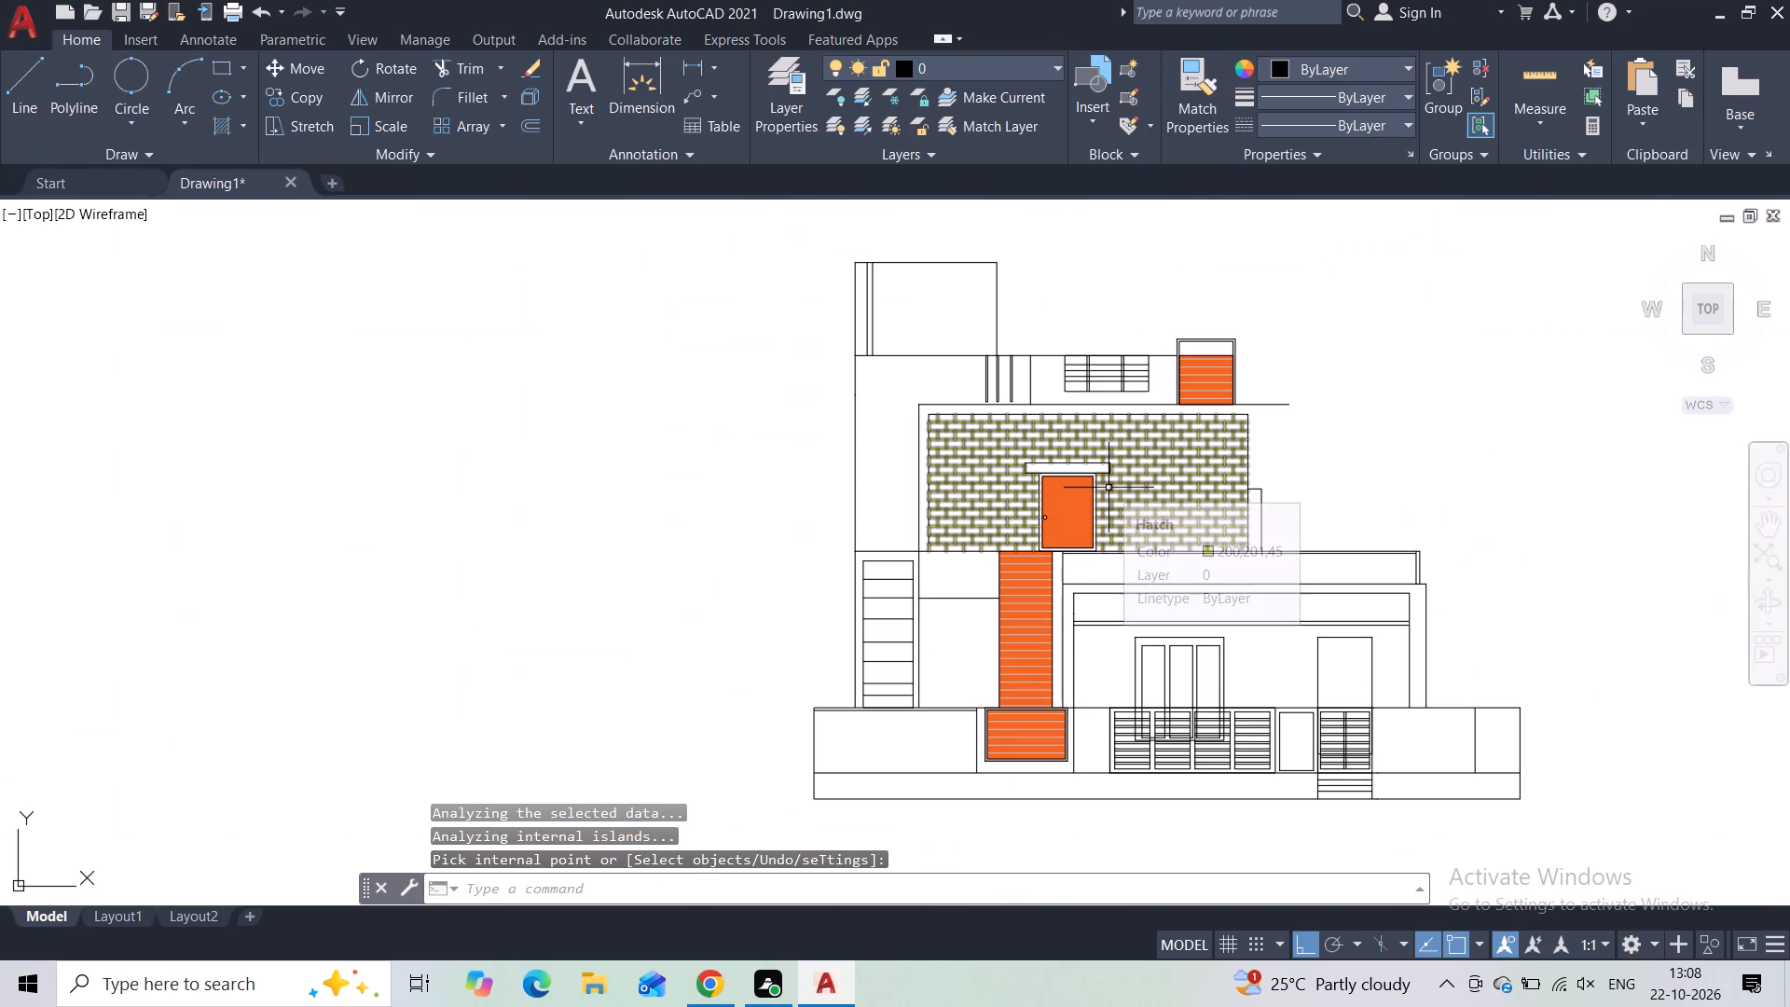
key("h")
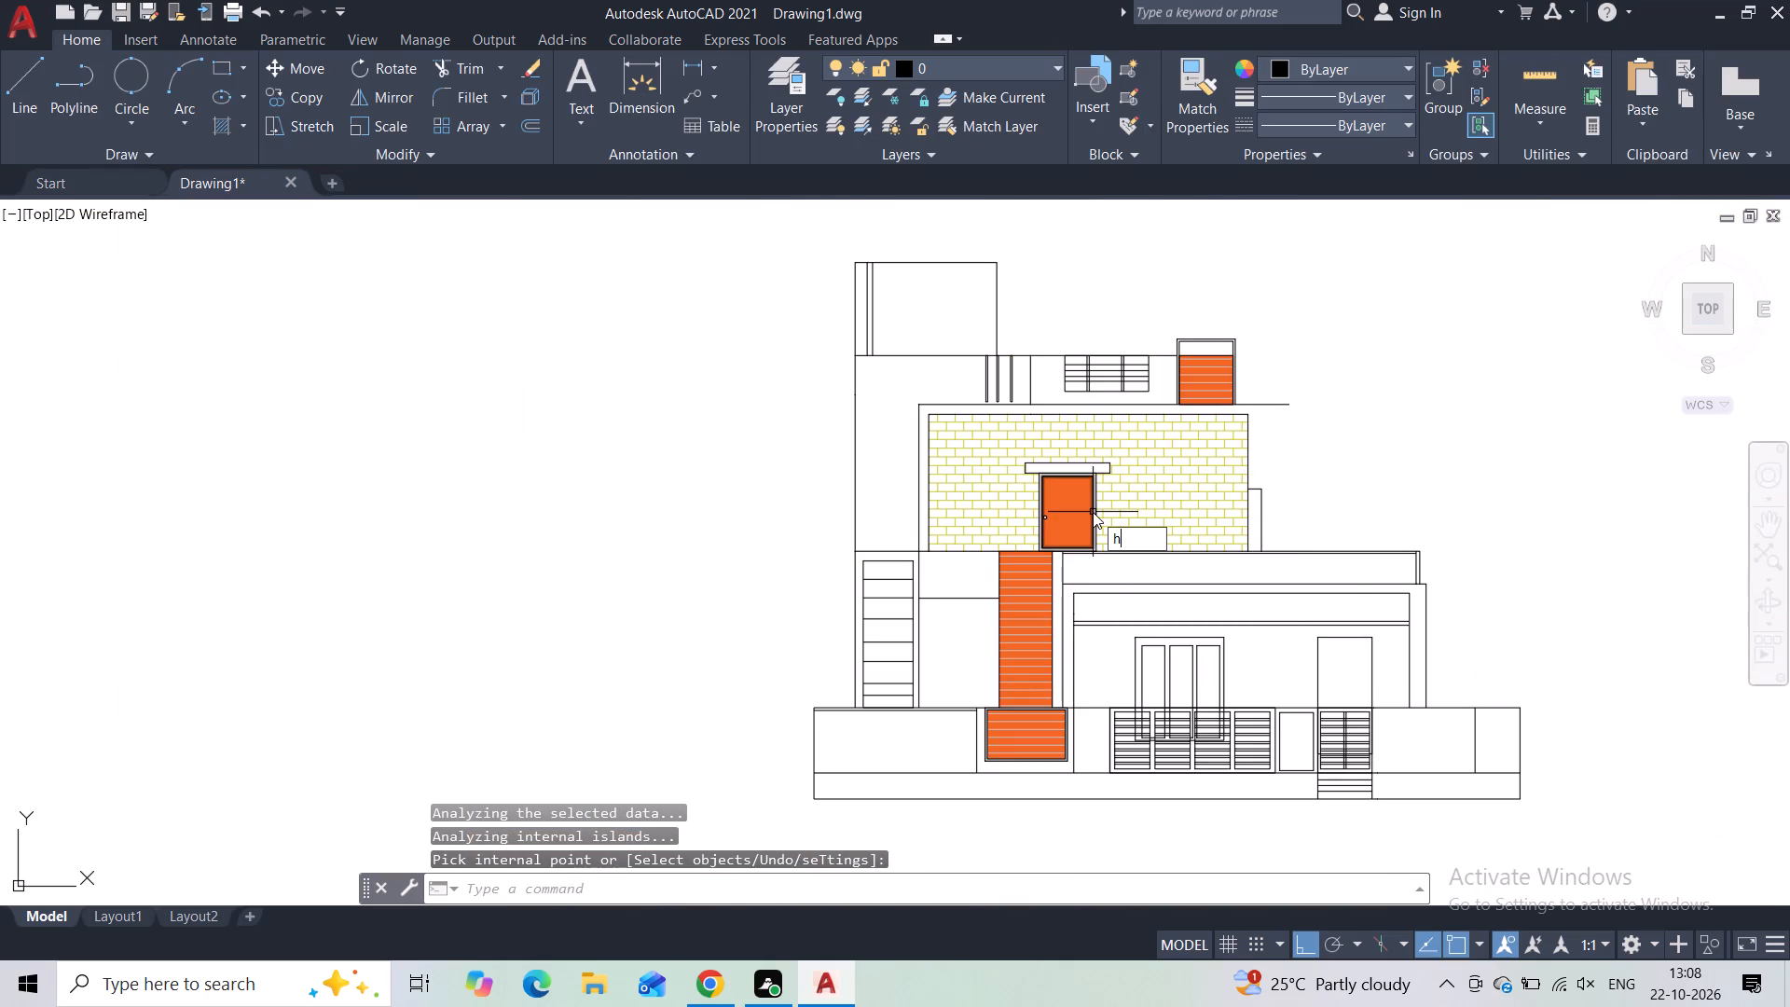
left_click(1146, 564)
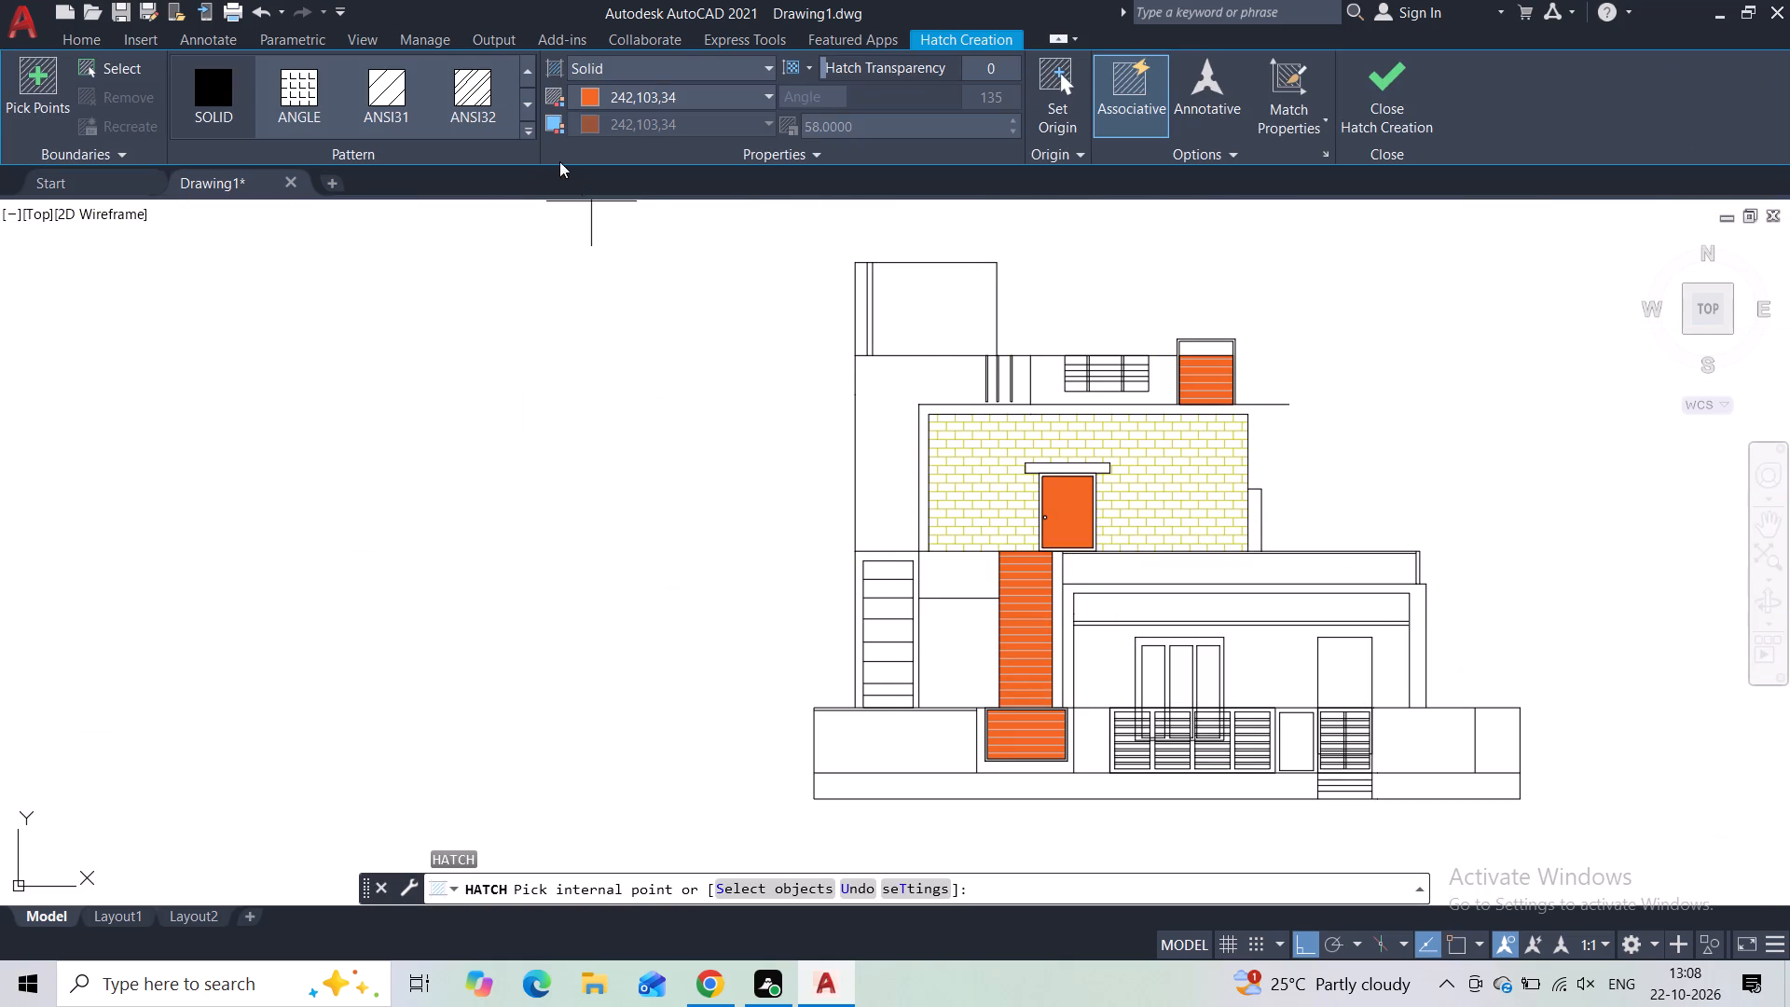
left_click(534, 138)
scroll(429, 298, "down", 6)
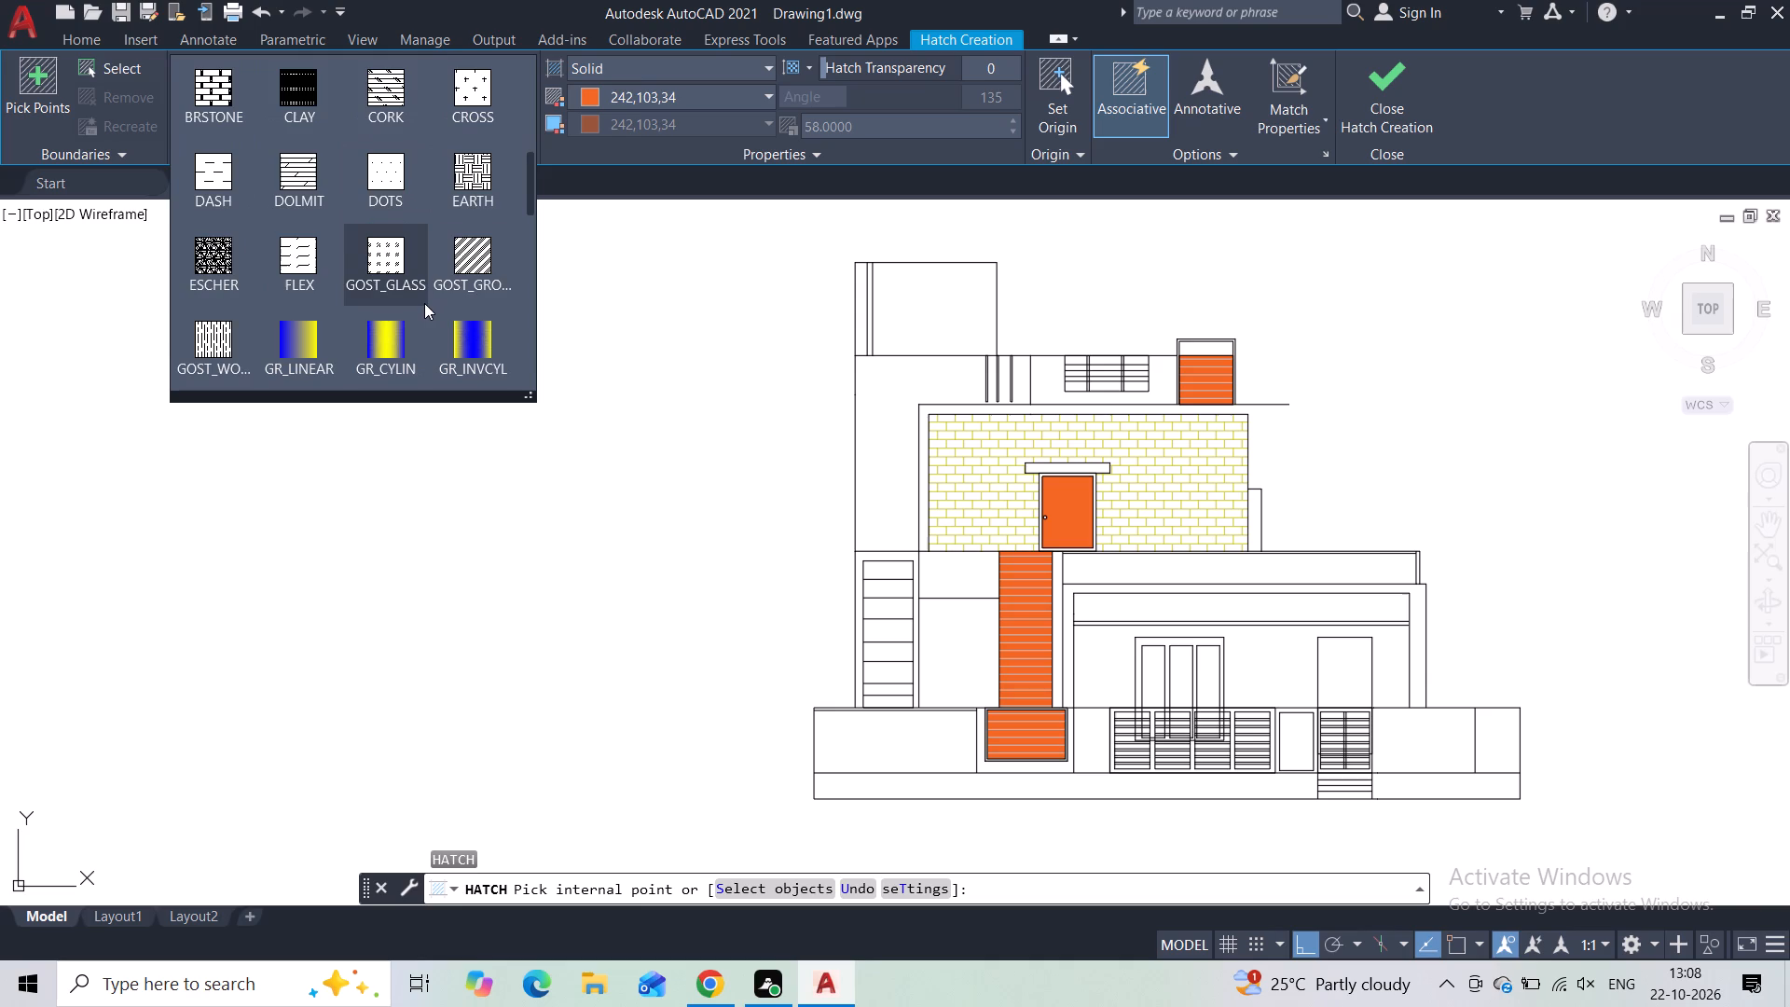
scroll(422, 305, "down", 5)
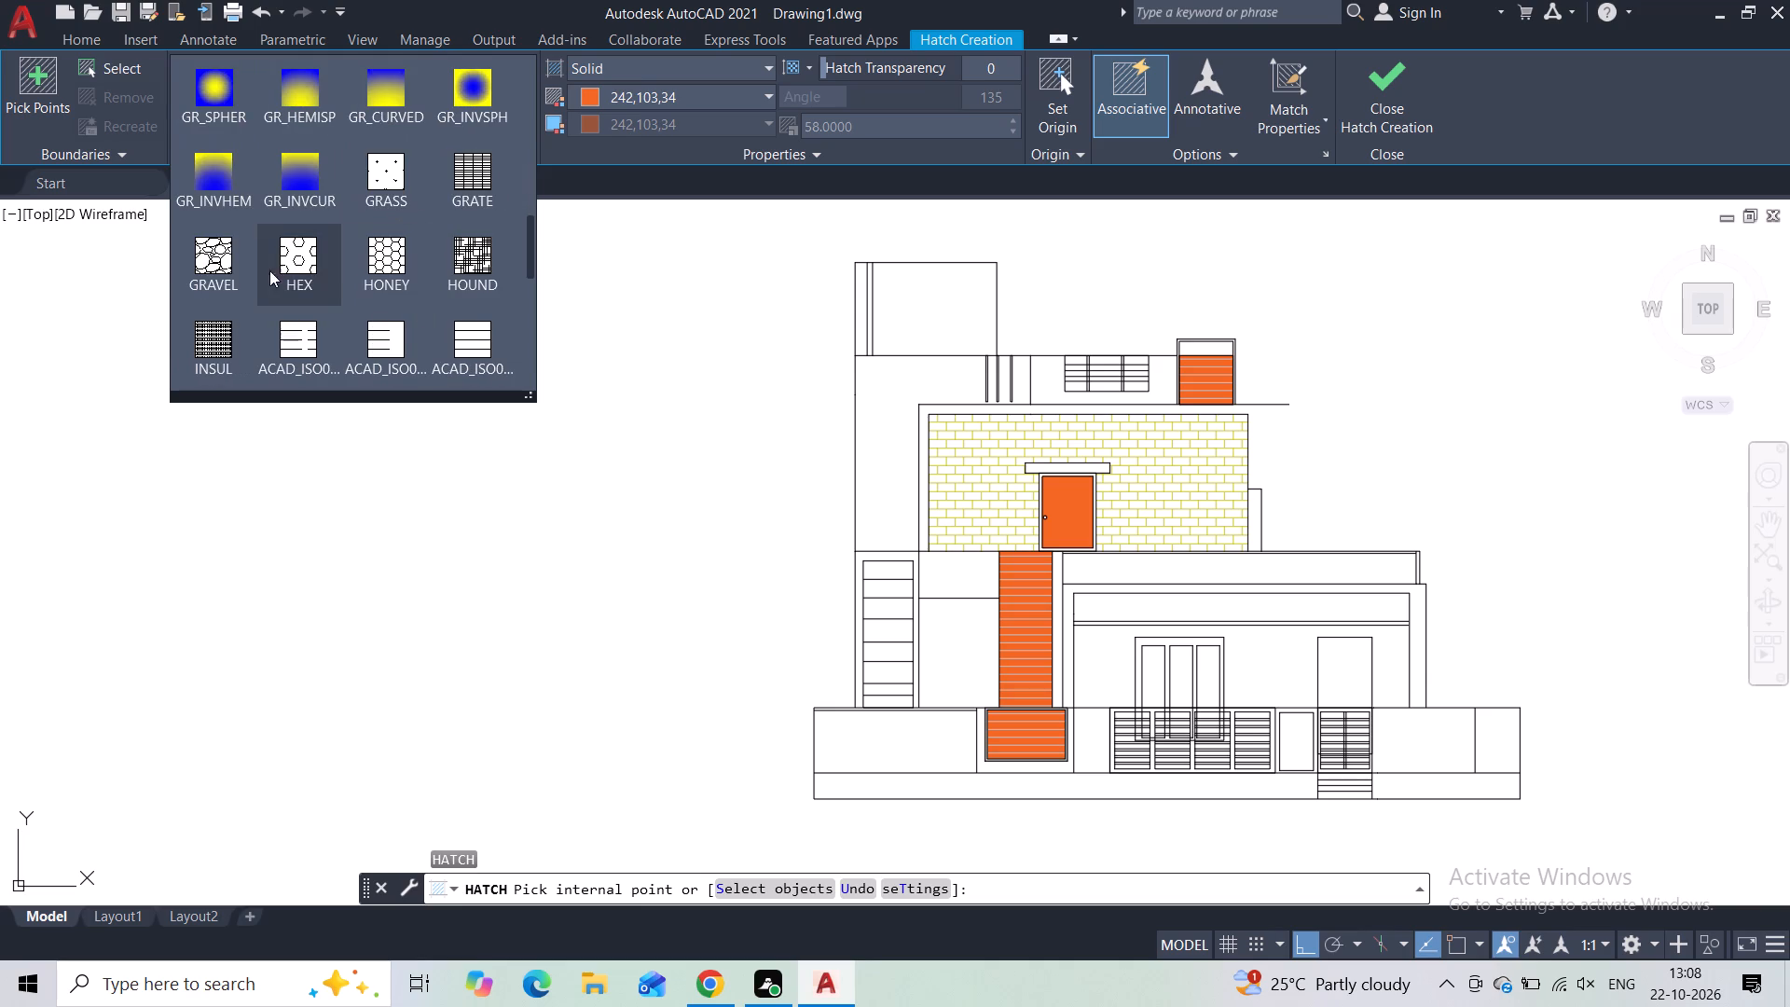
left_click(207, 263)
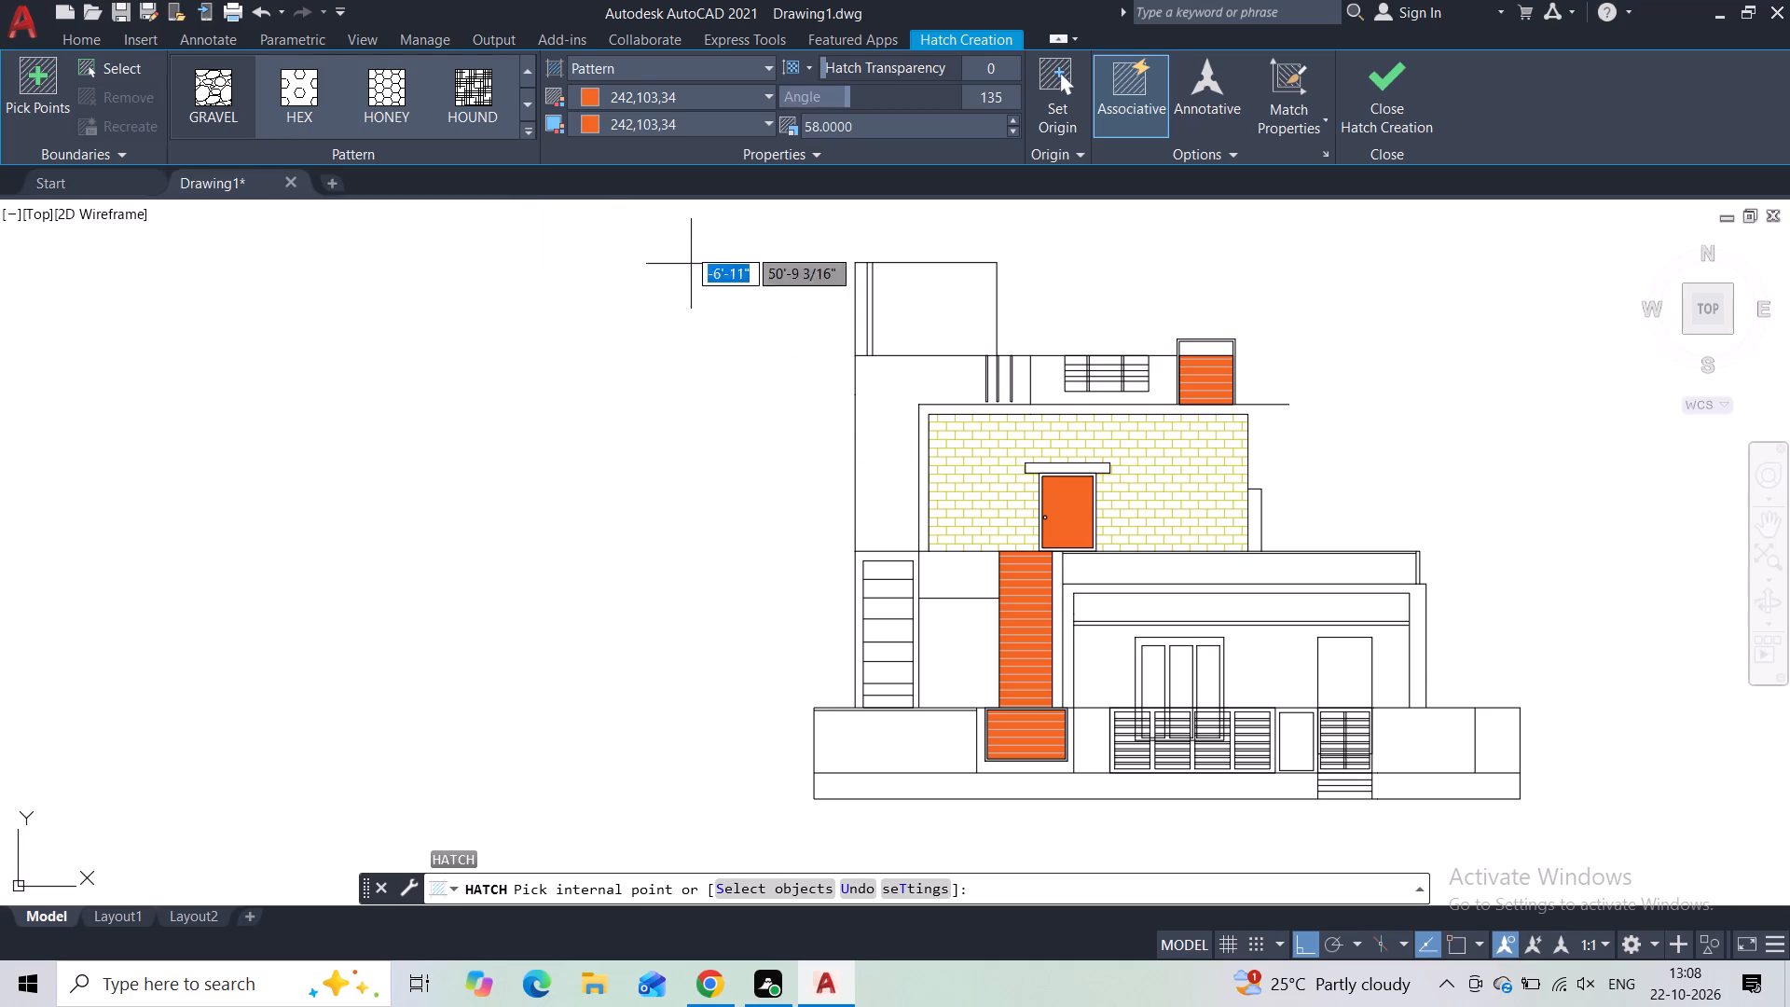
left_click(666, 102)
left_click(607, 130)
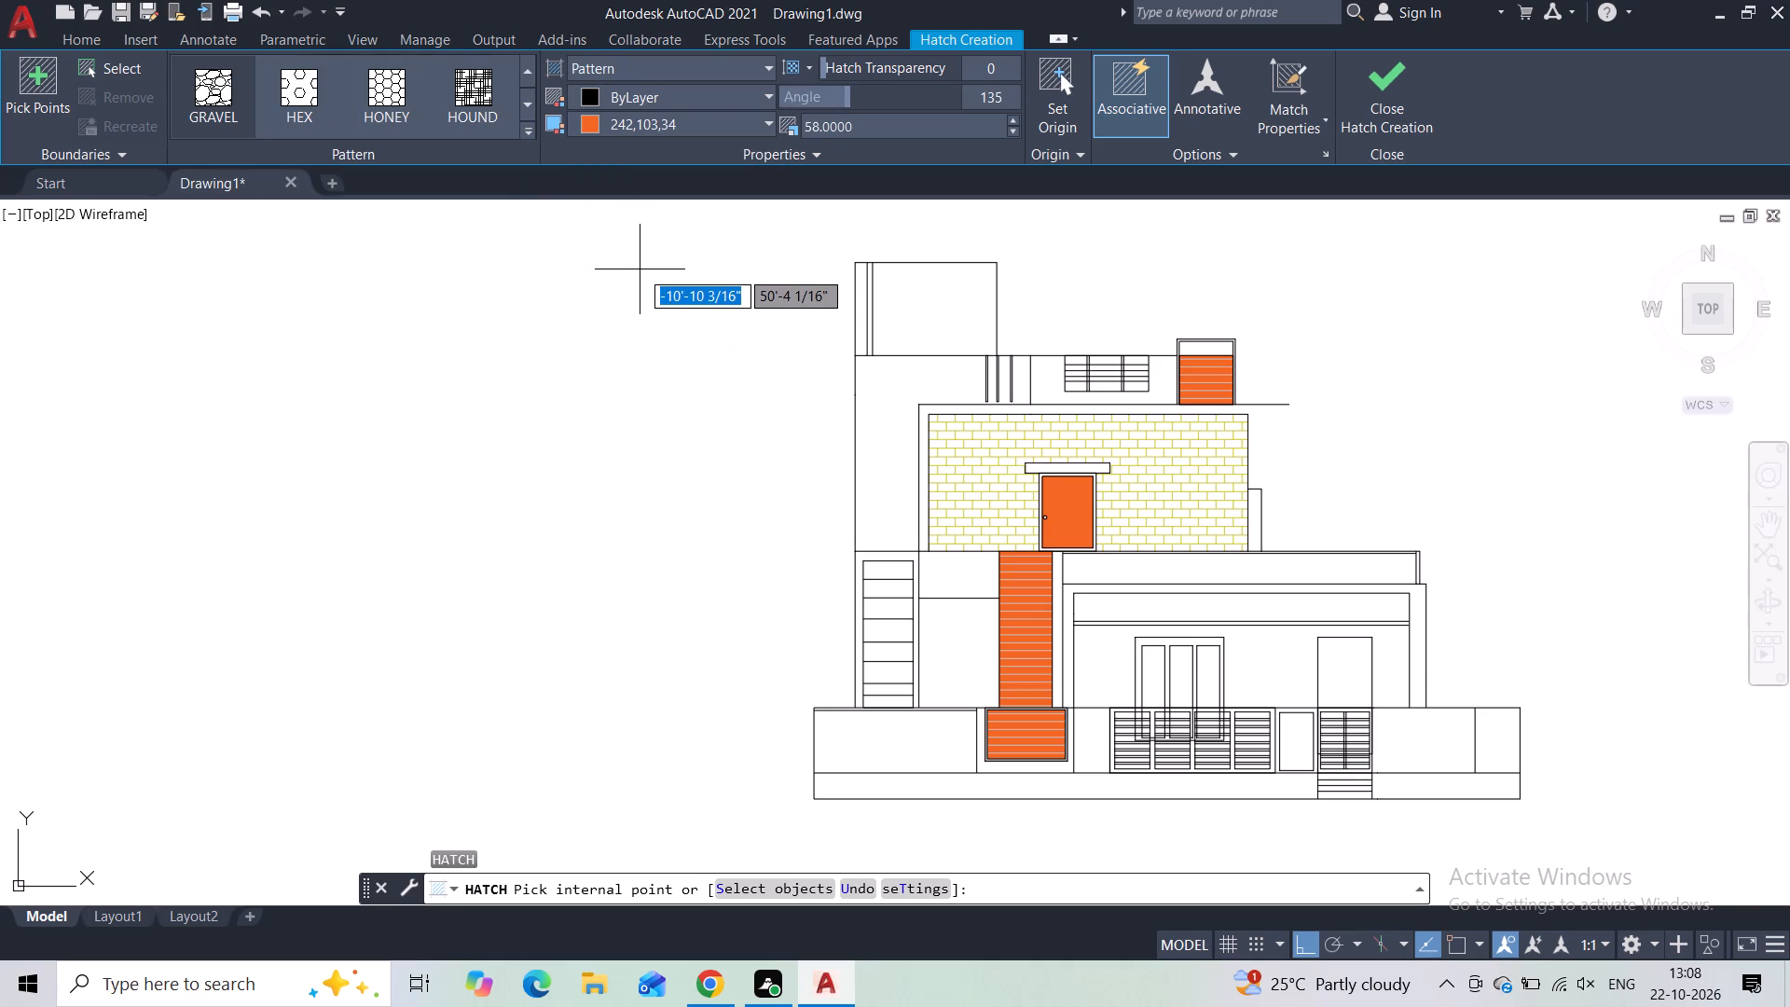
left_click(963, 573)
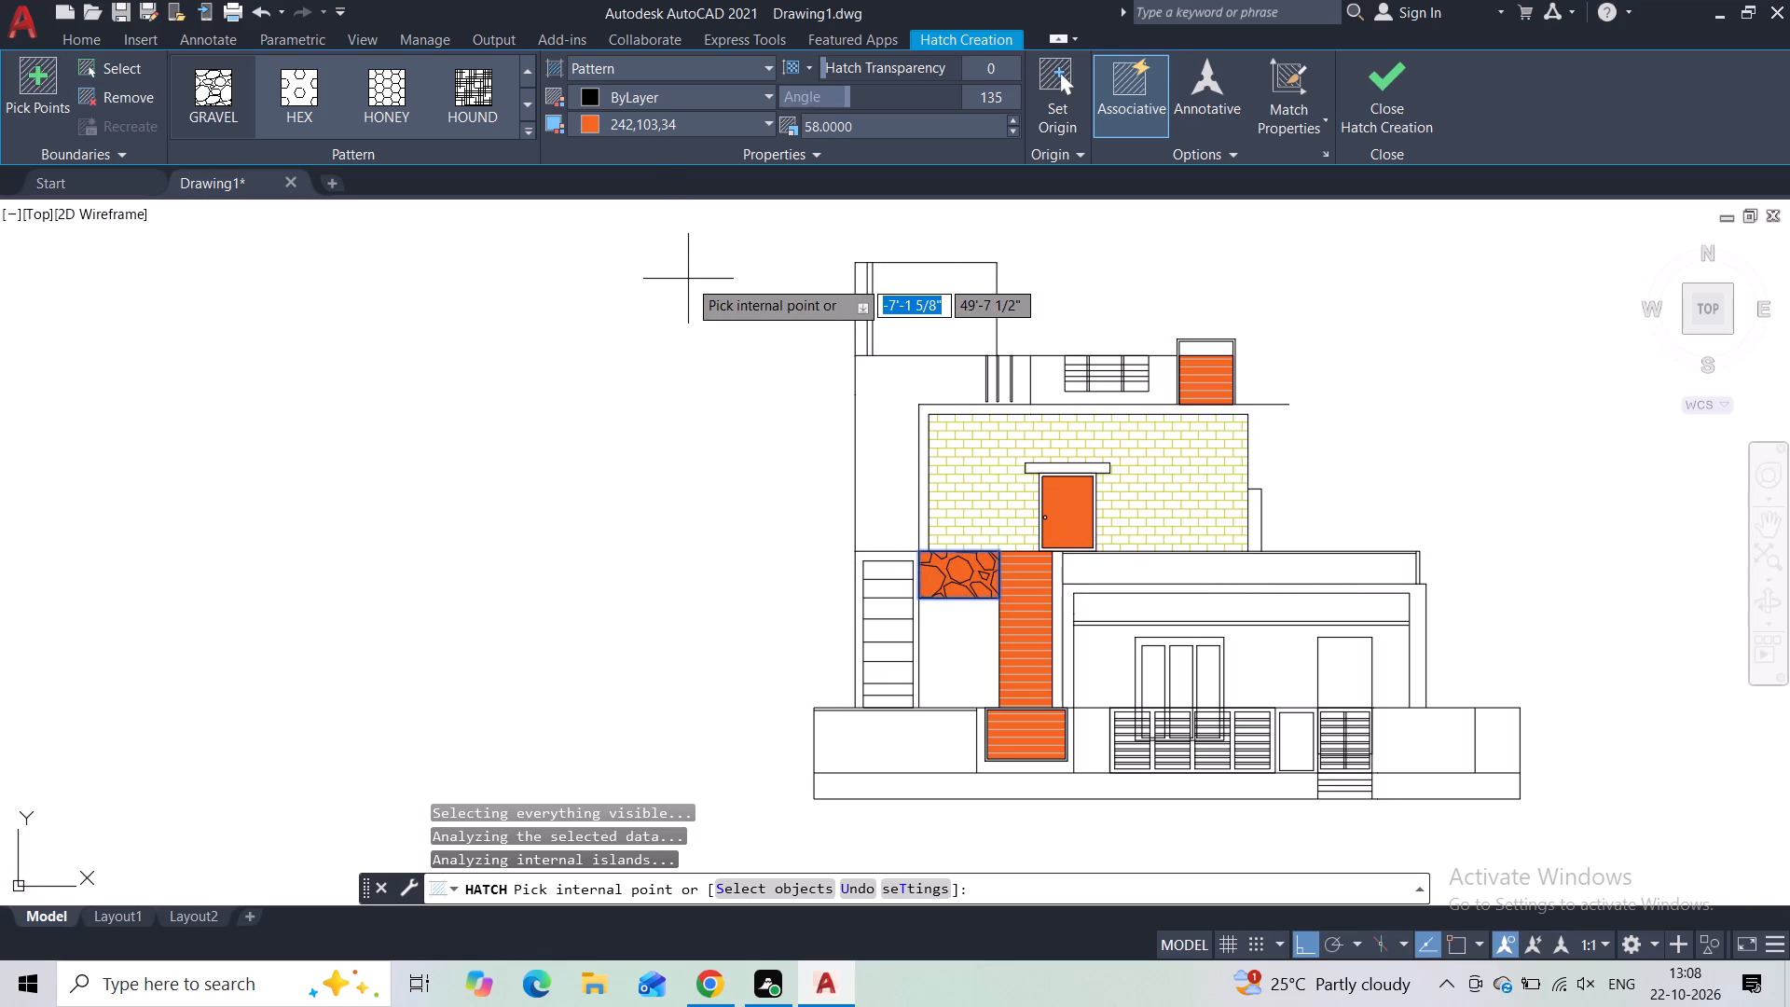
Set the gravel hatch's background colour to 255,255,255 and its scale to 22, and finish the hatch.
left_click(654, 115)
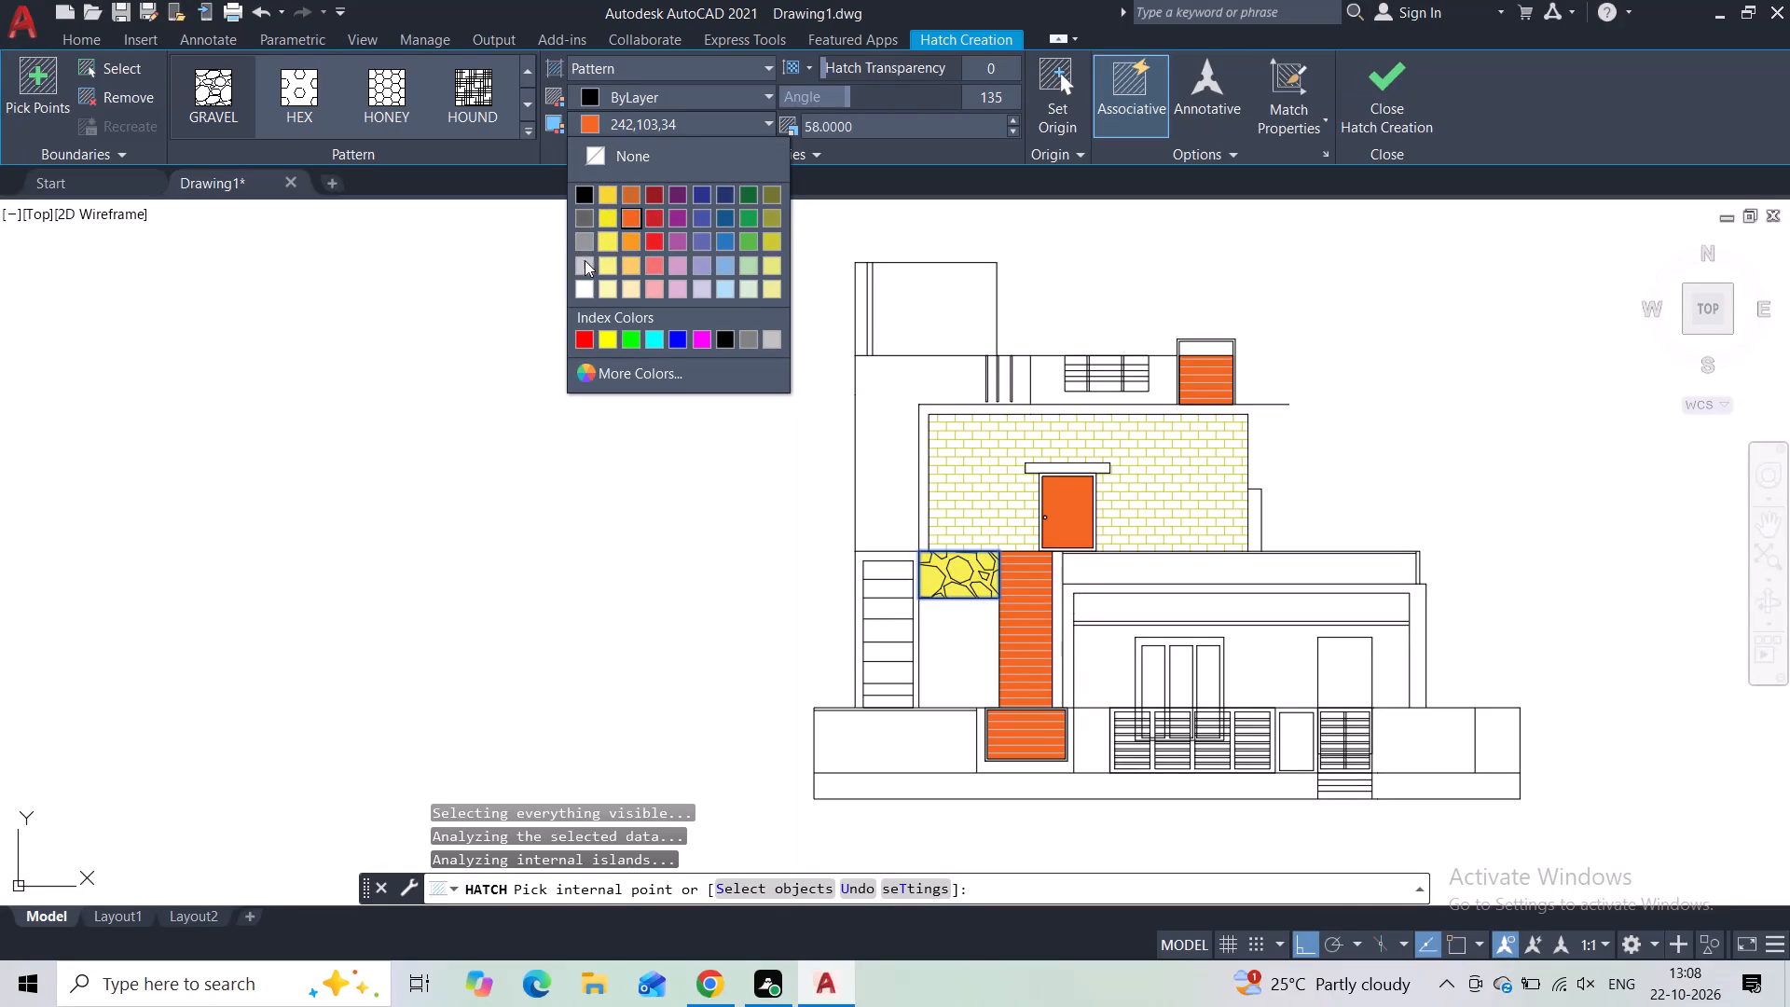
left_click(577, 290)
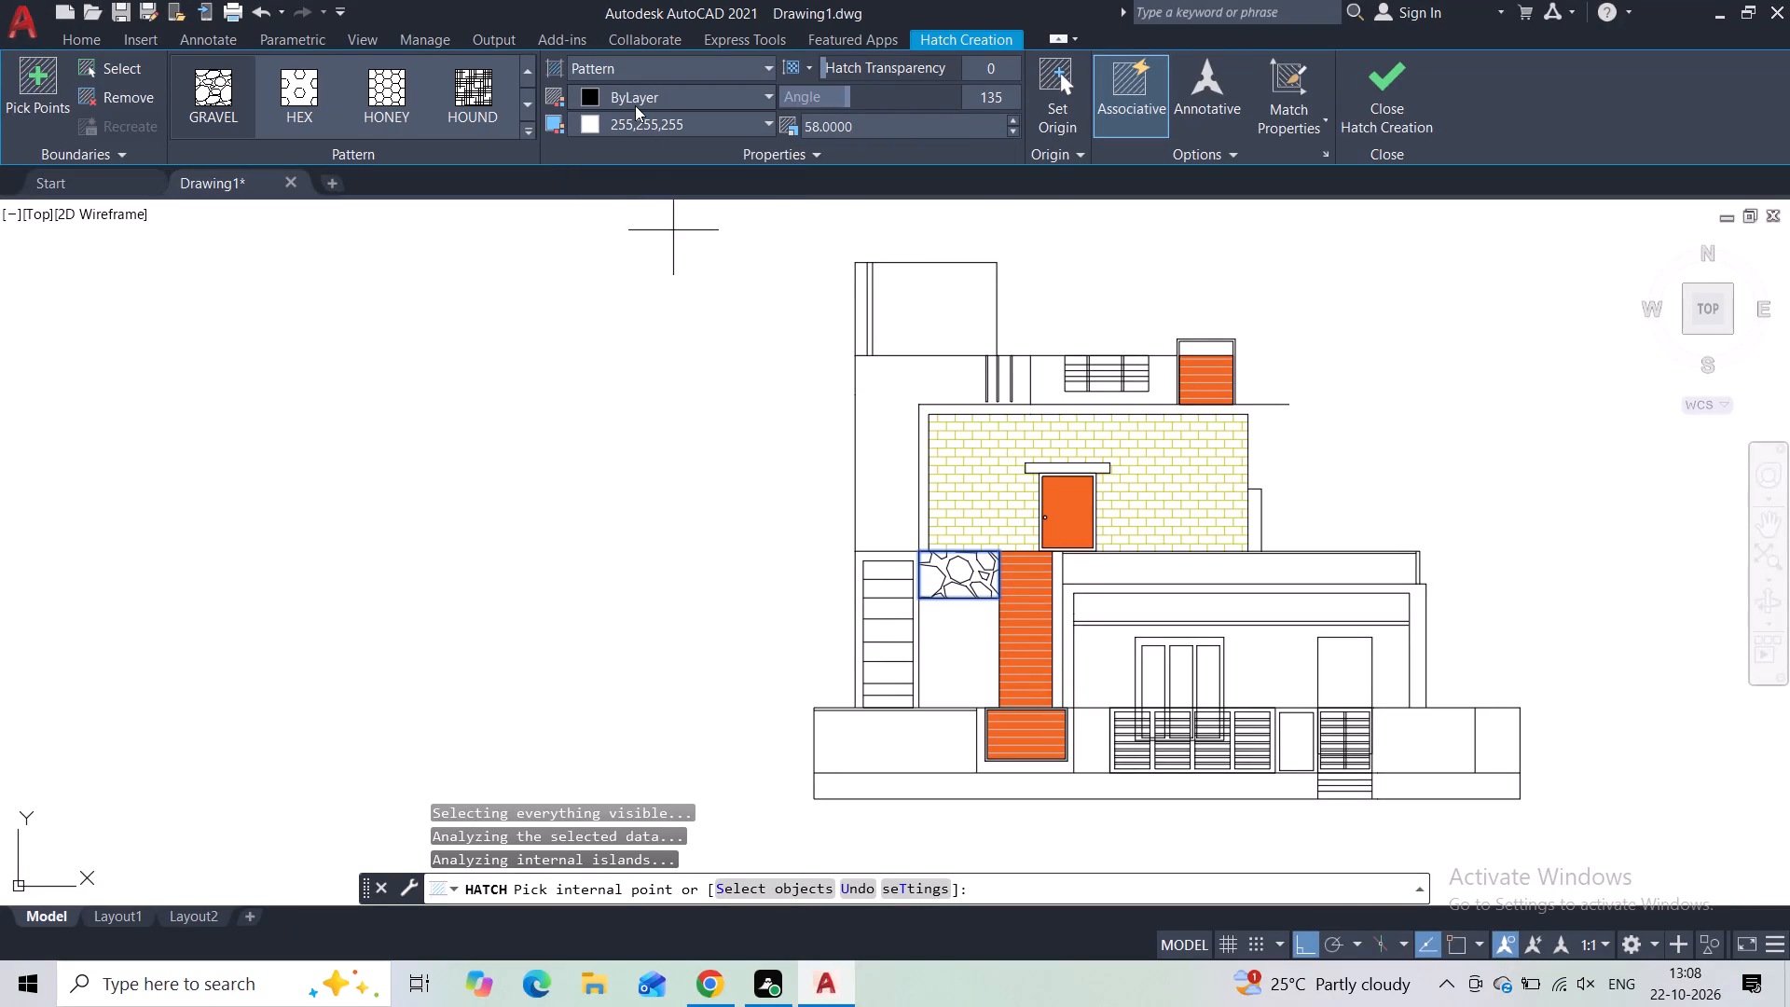
left_click(630, 126)
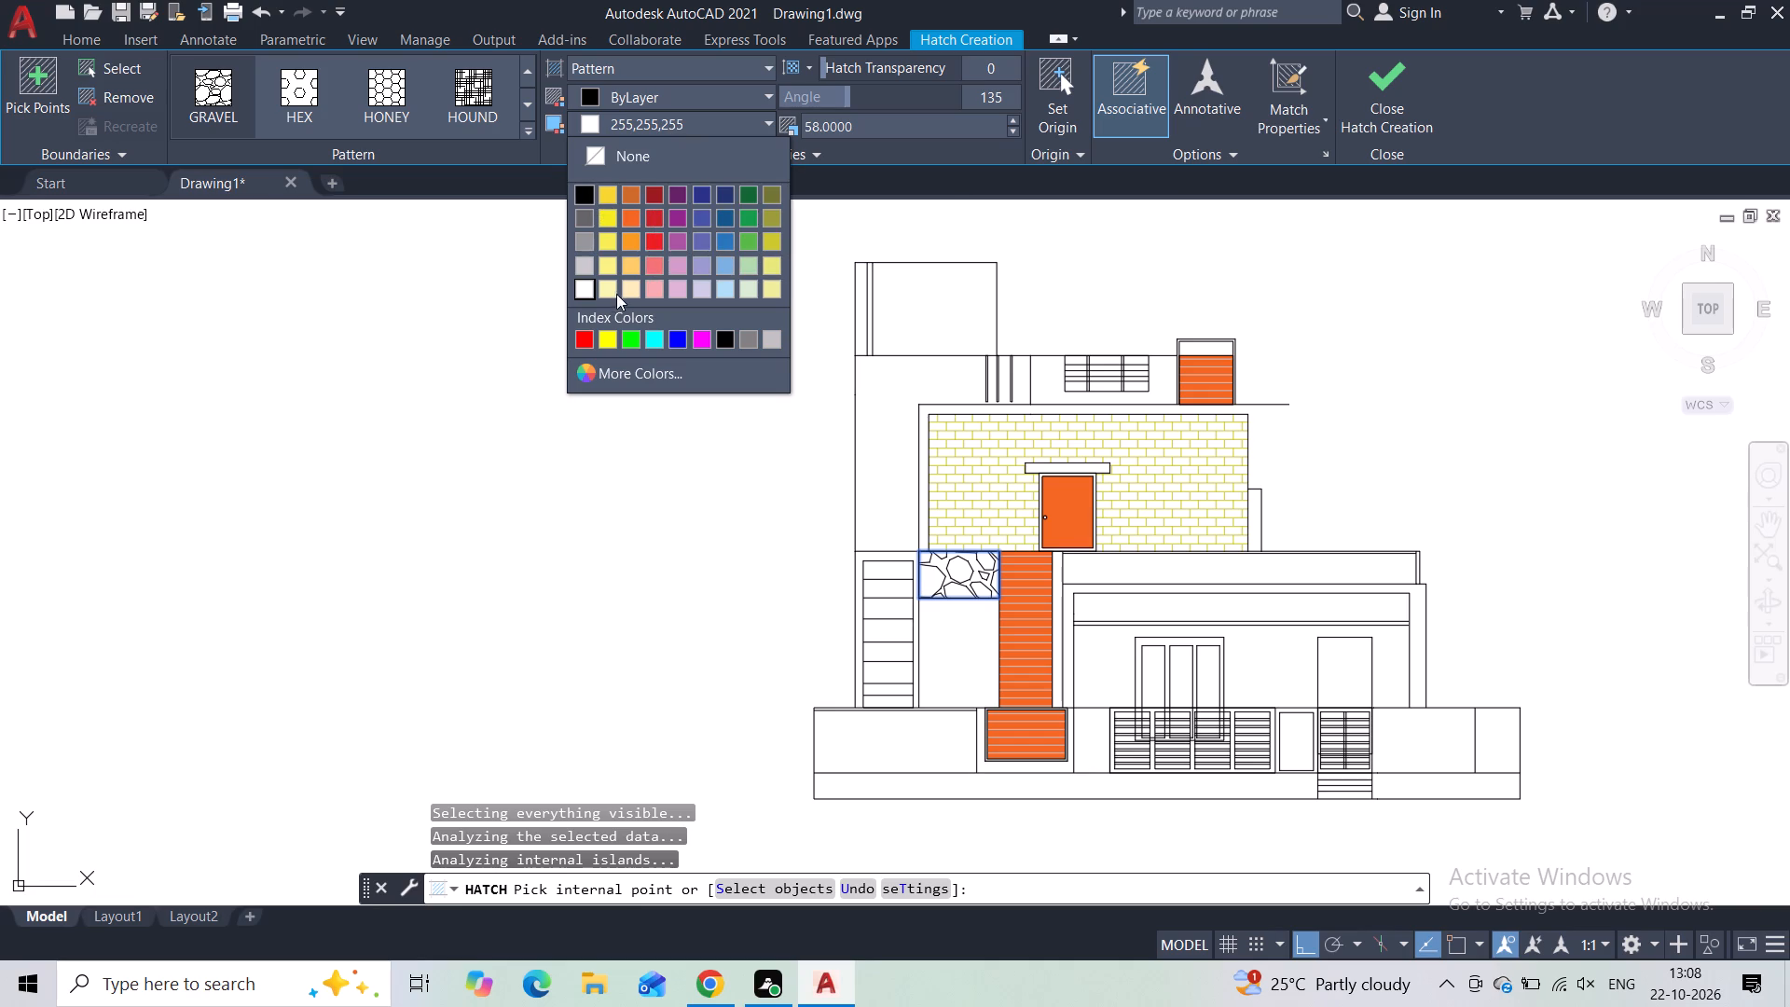
left_click(634, 93)
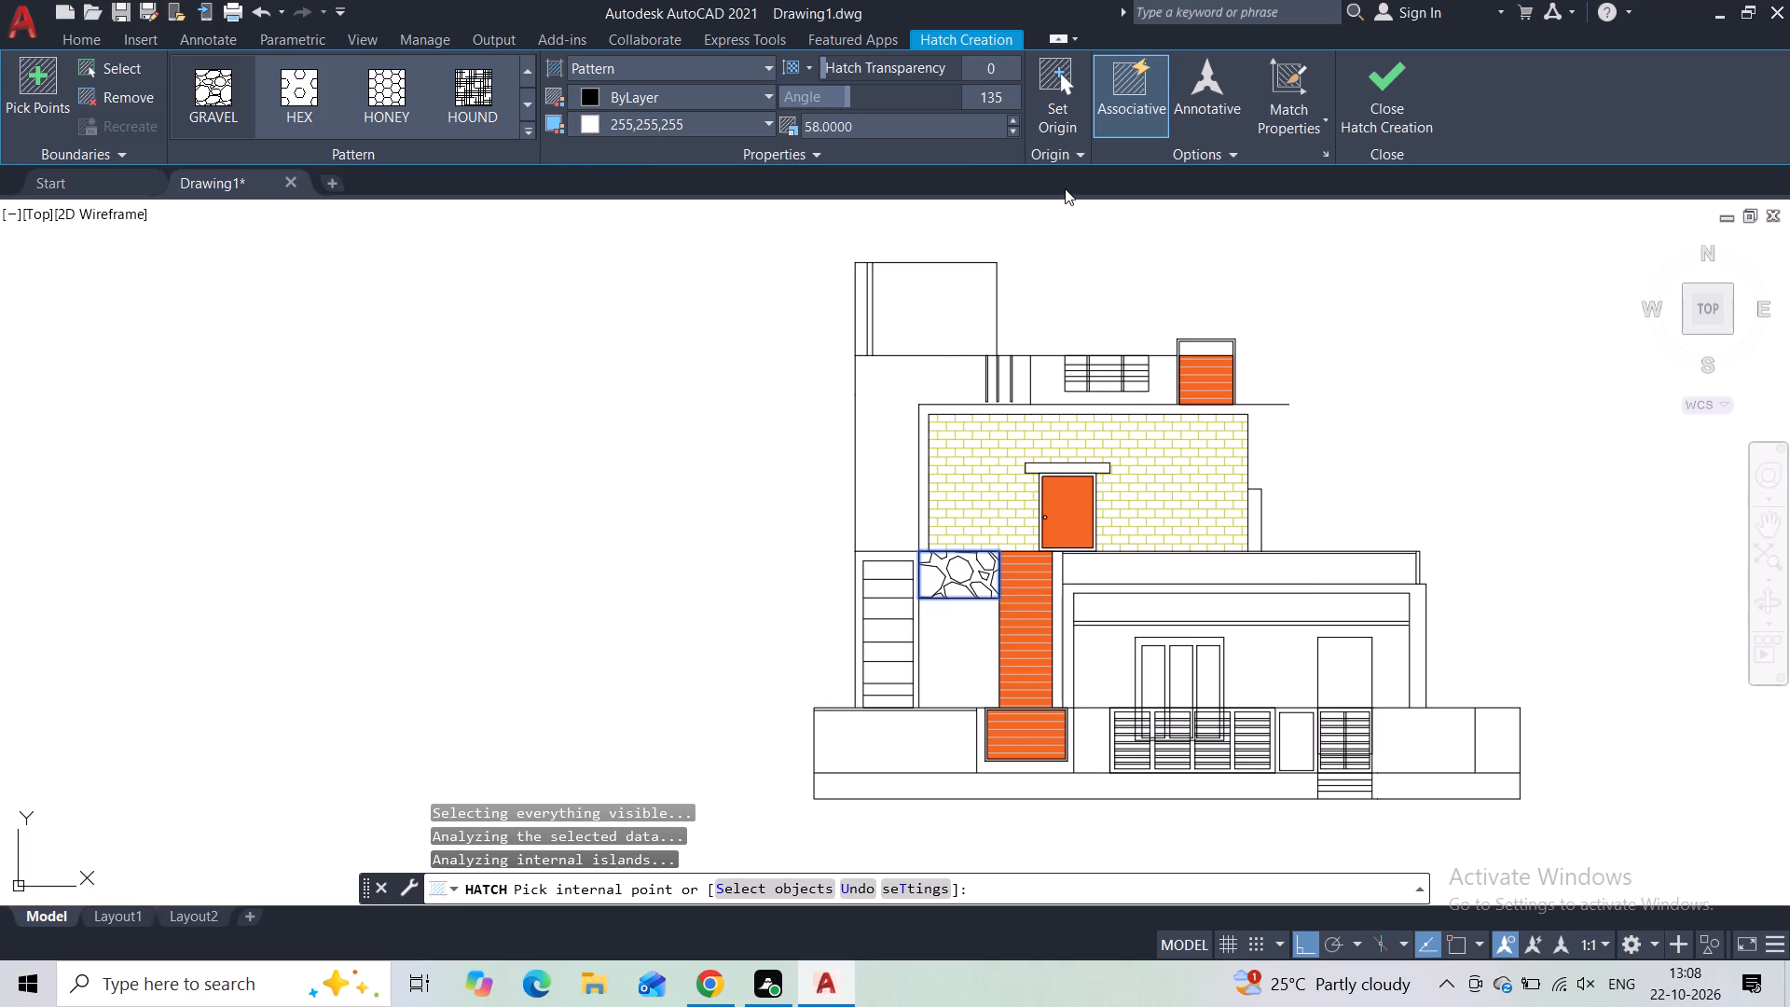
left_click(1014, 131)
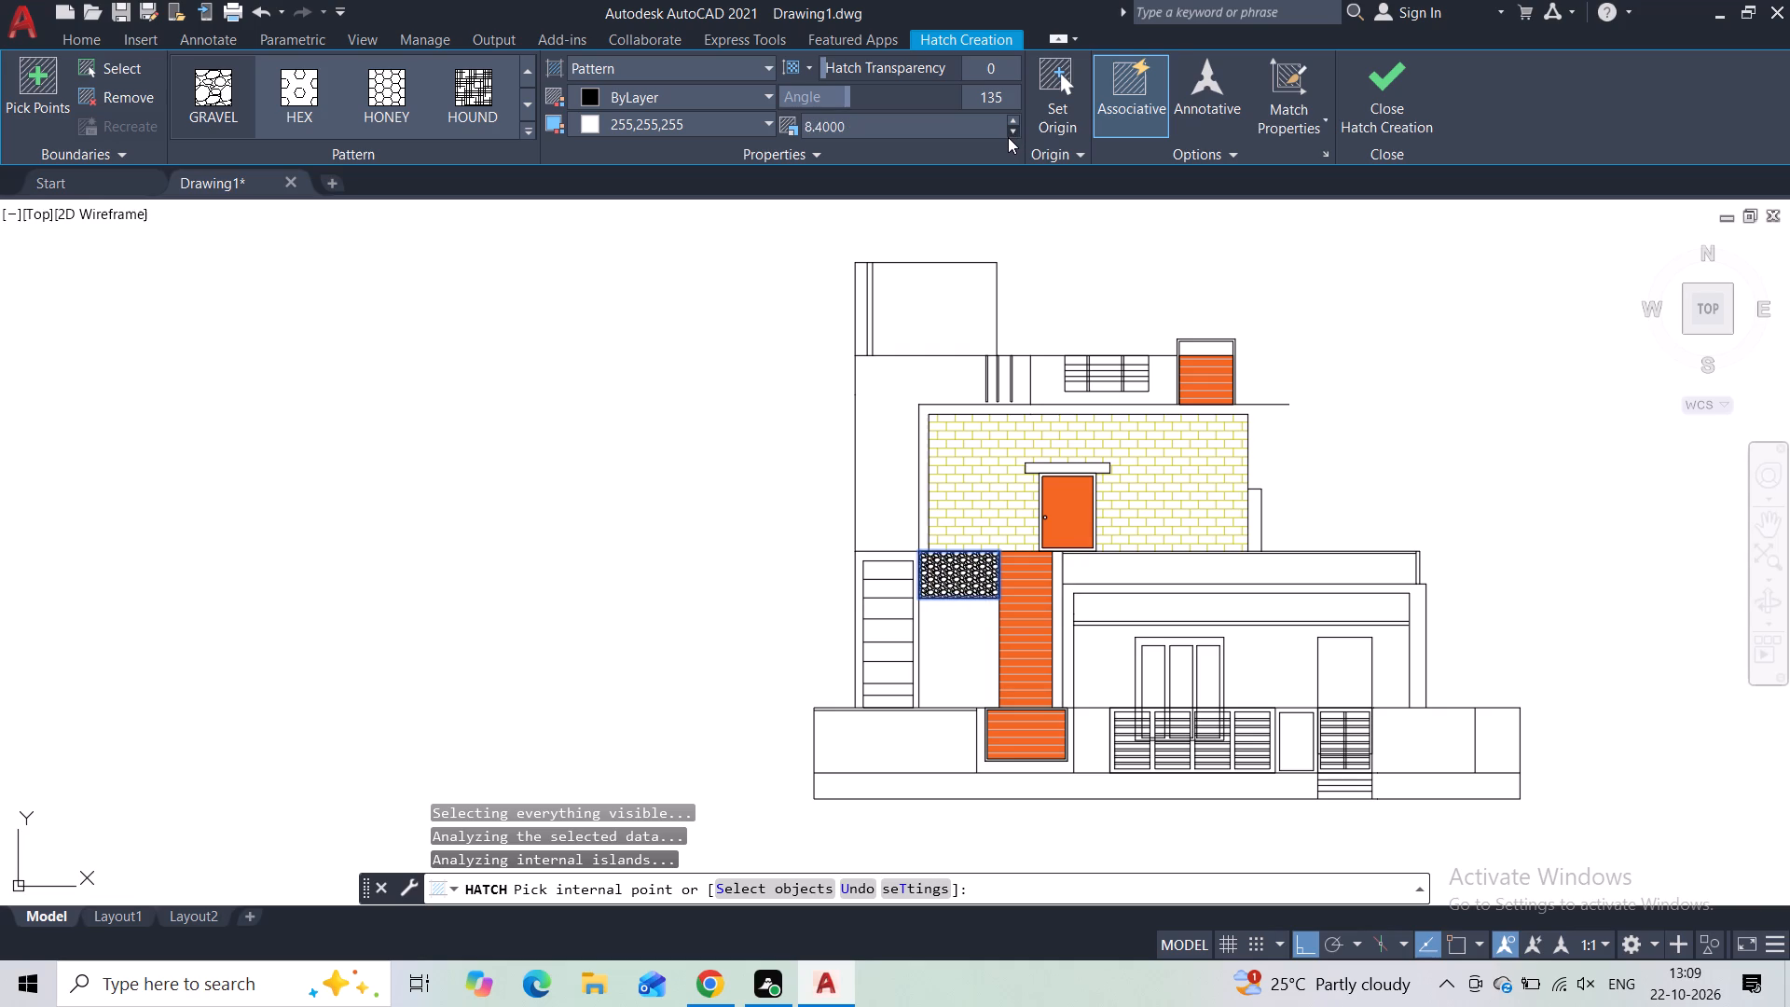
left_click(1012, 119)
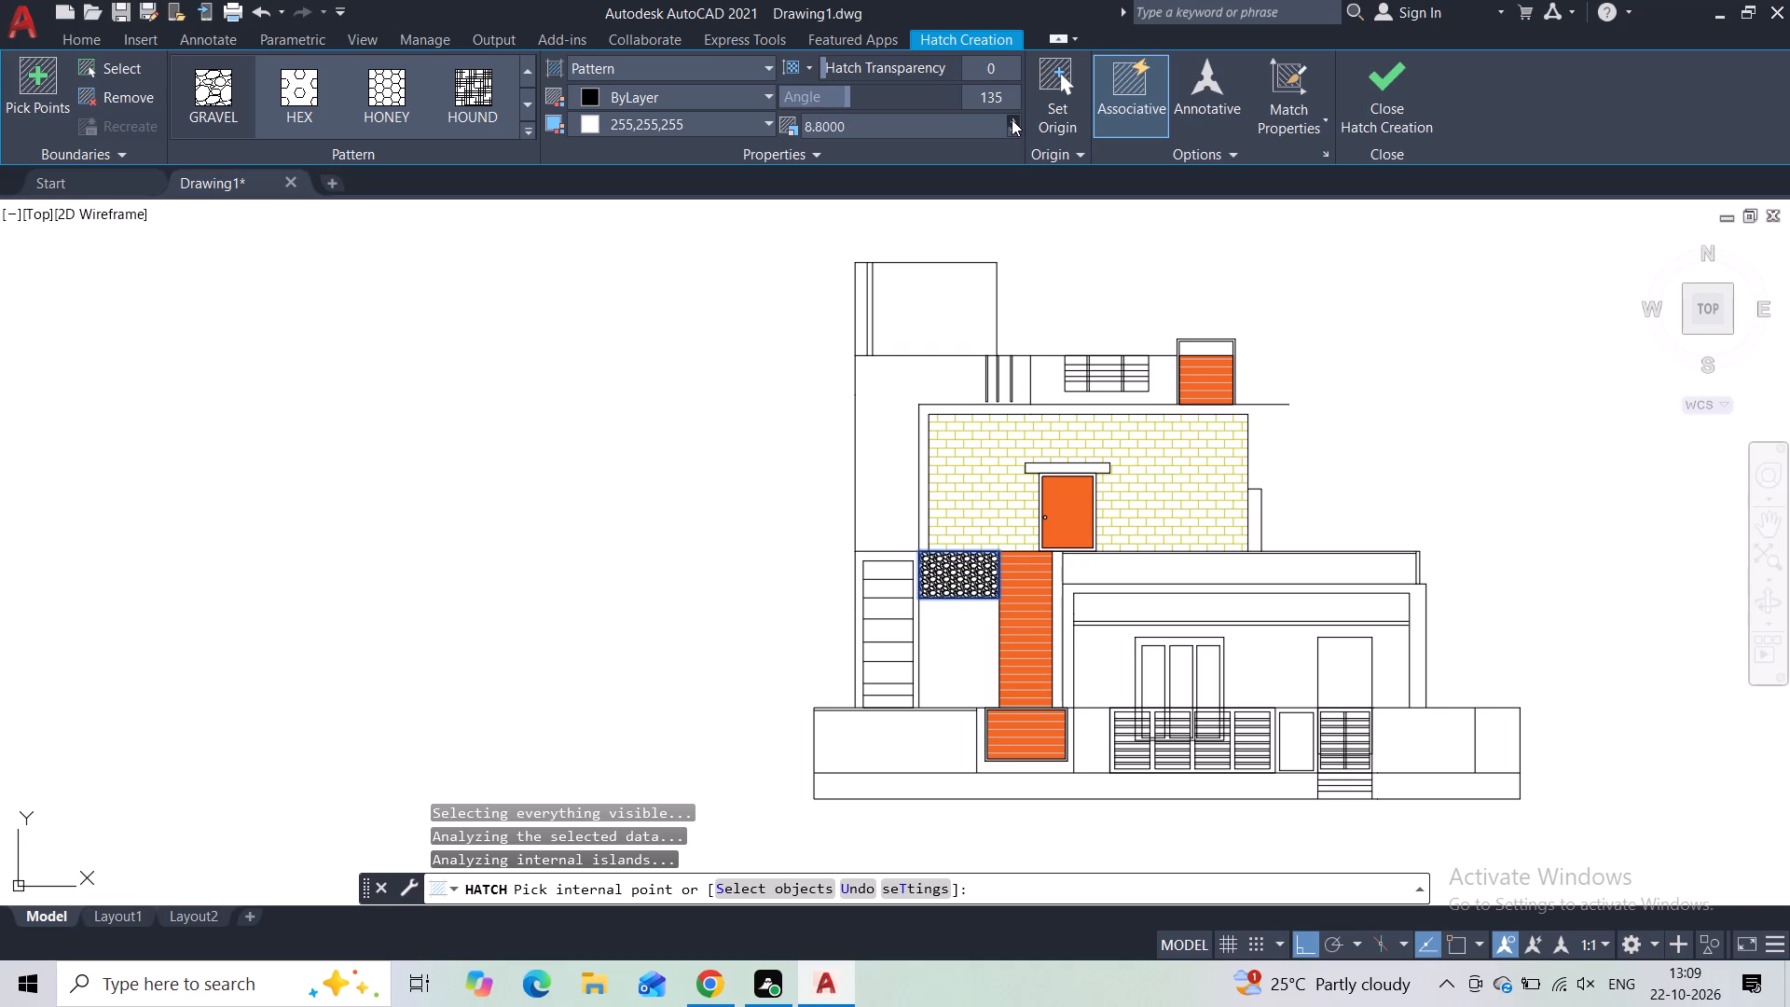
left_click(1012, 119)
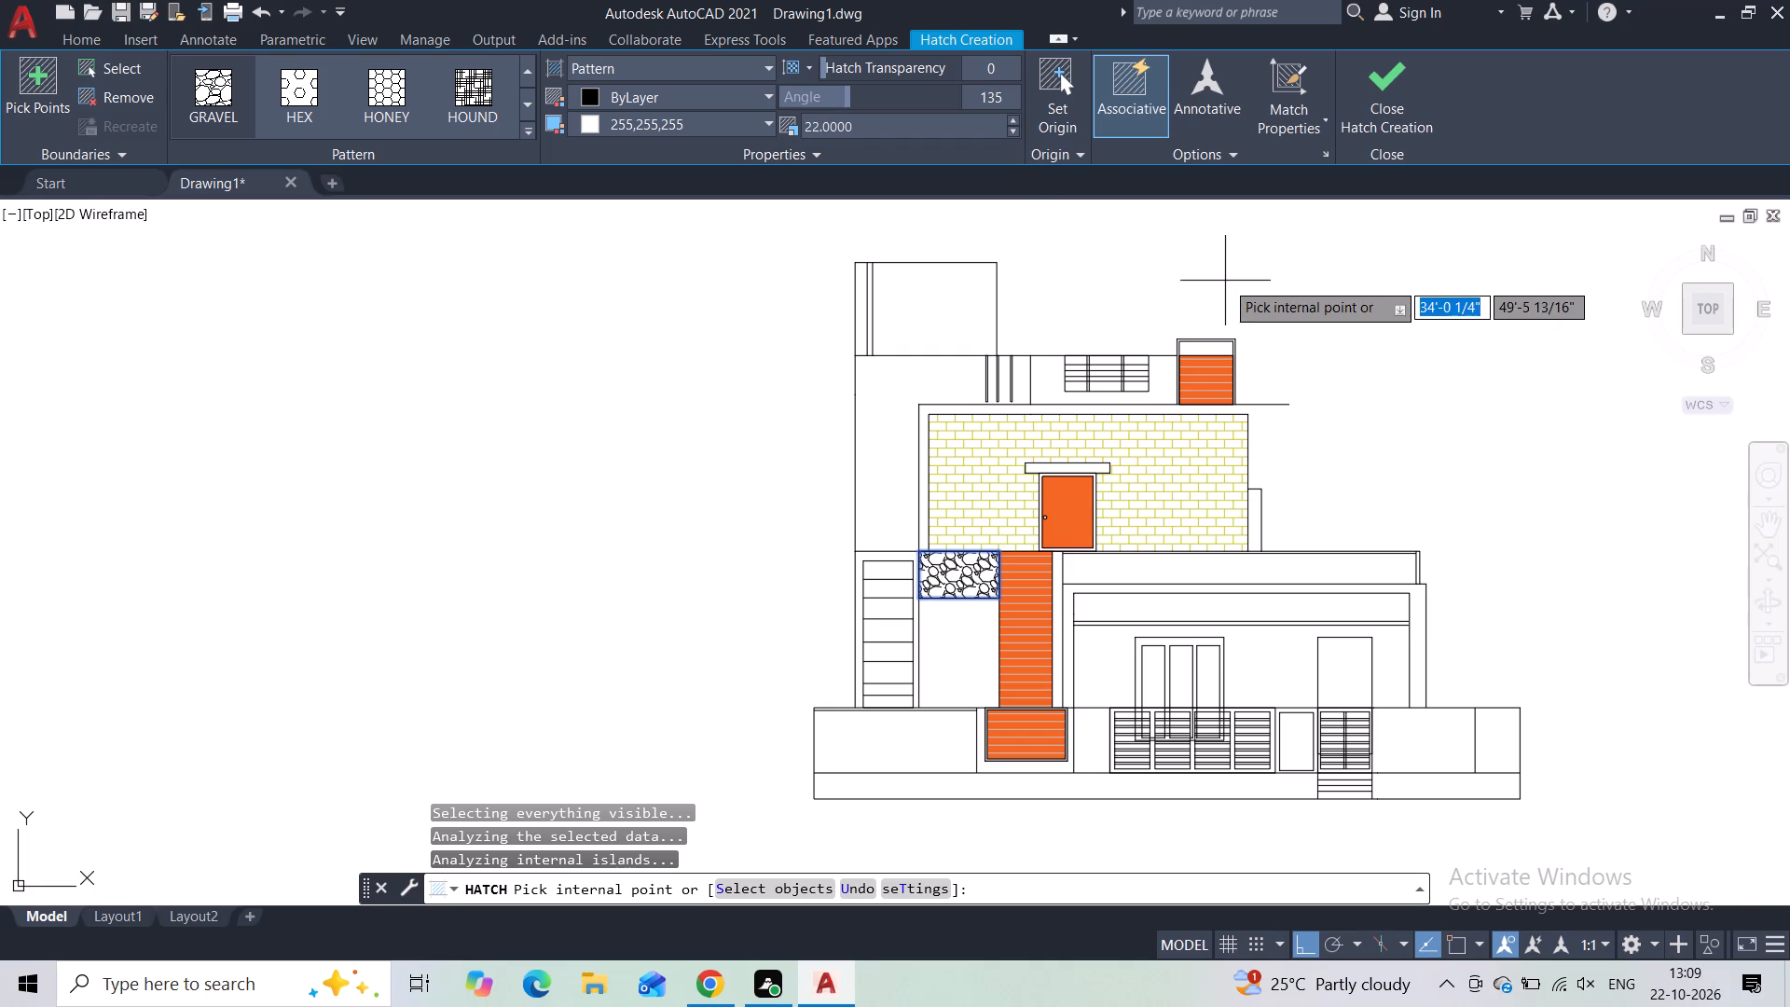
left_click(1404, 114)
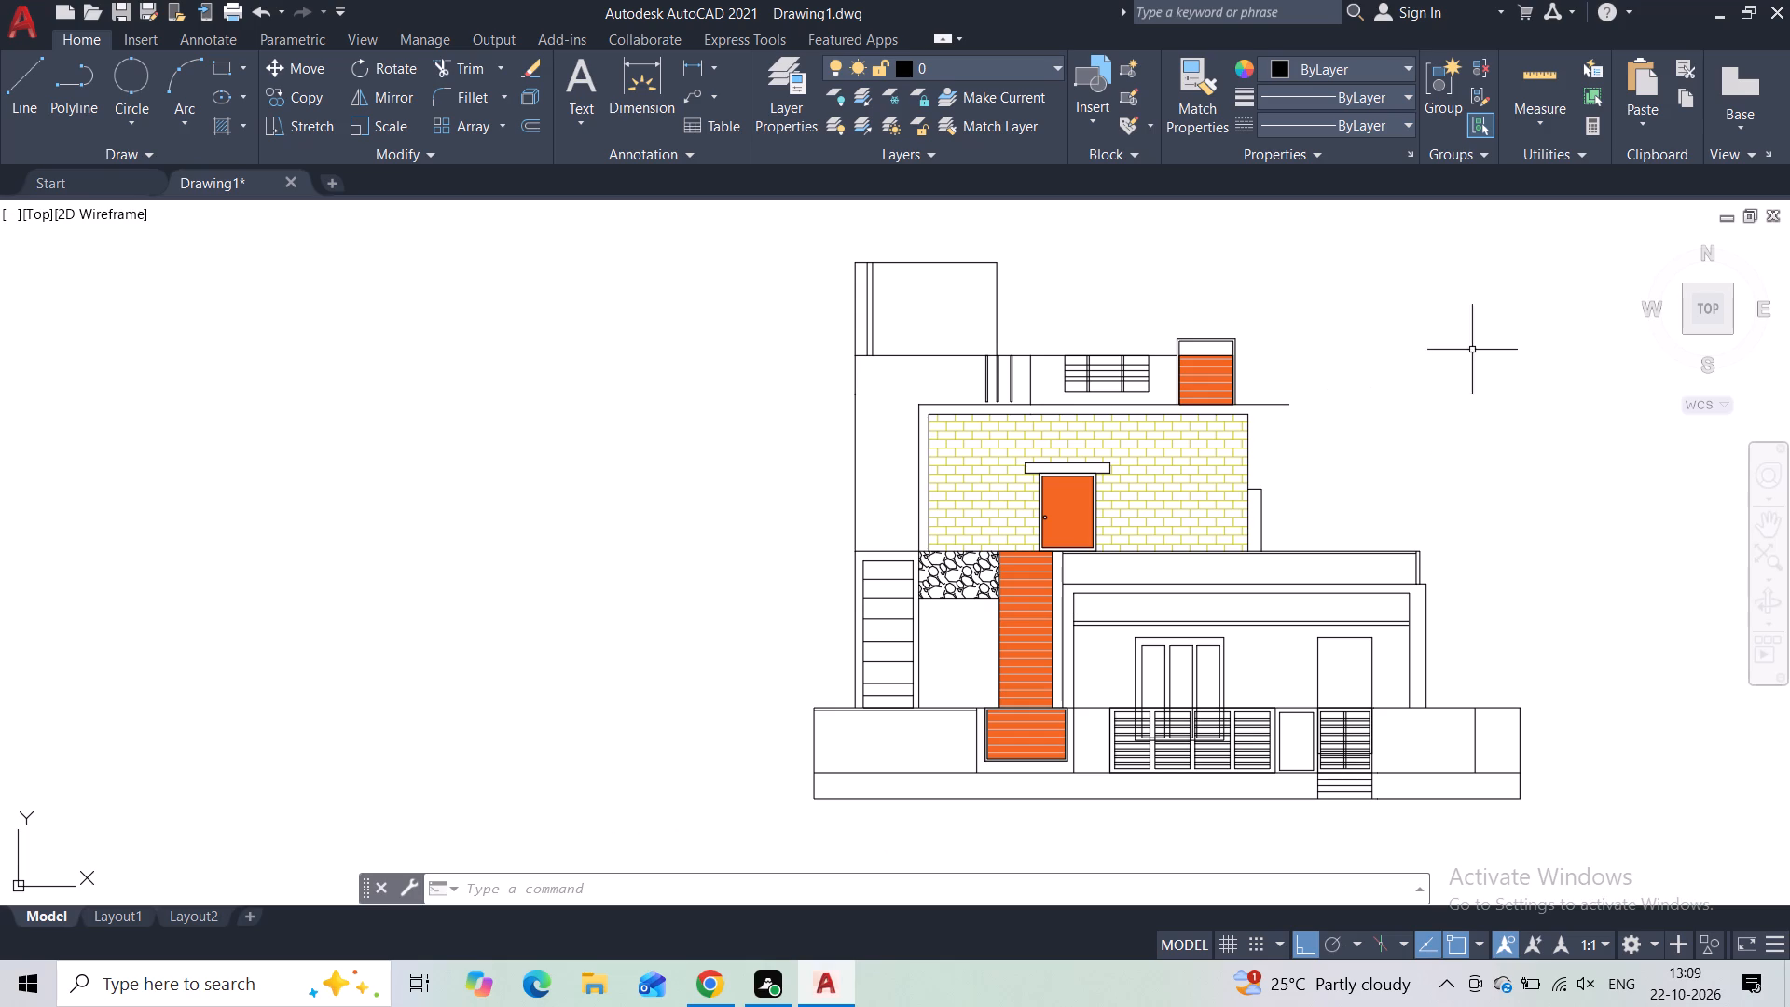
Fill the L-shaped wall surface left of and above the brick wall with a Solid hatch in colour 229,232,120.
scroll(950, 385, "up", 1)
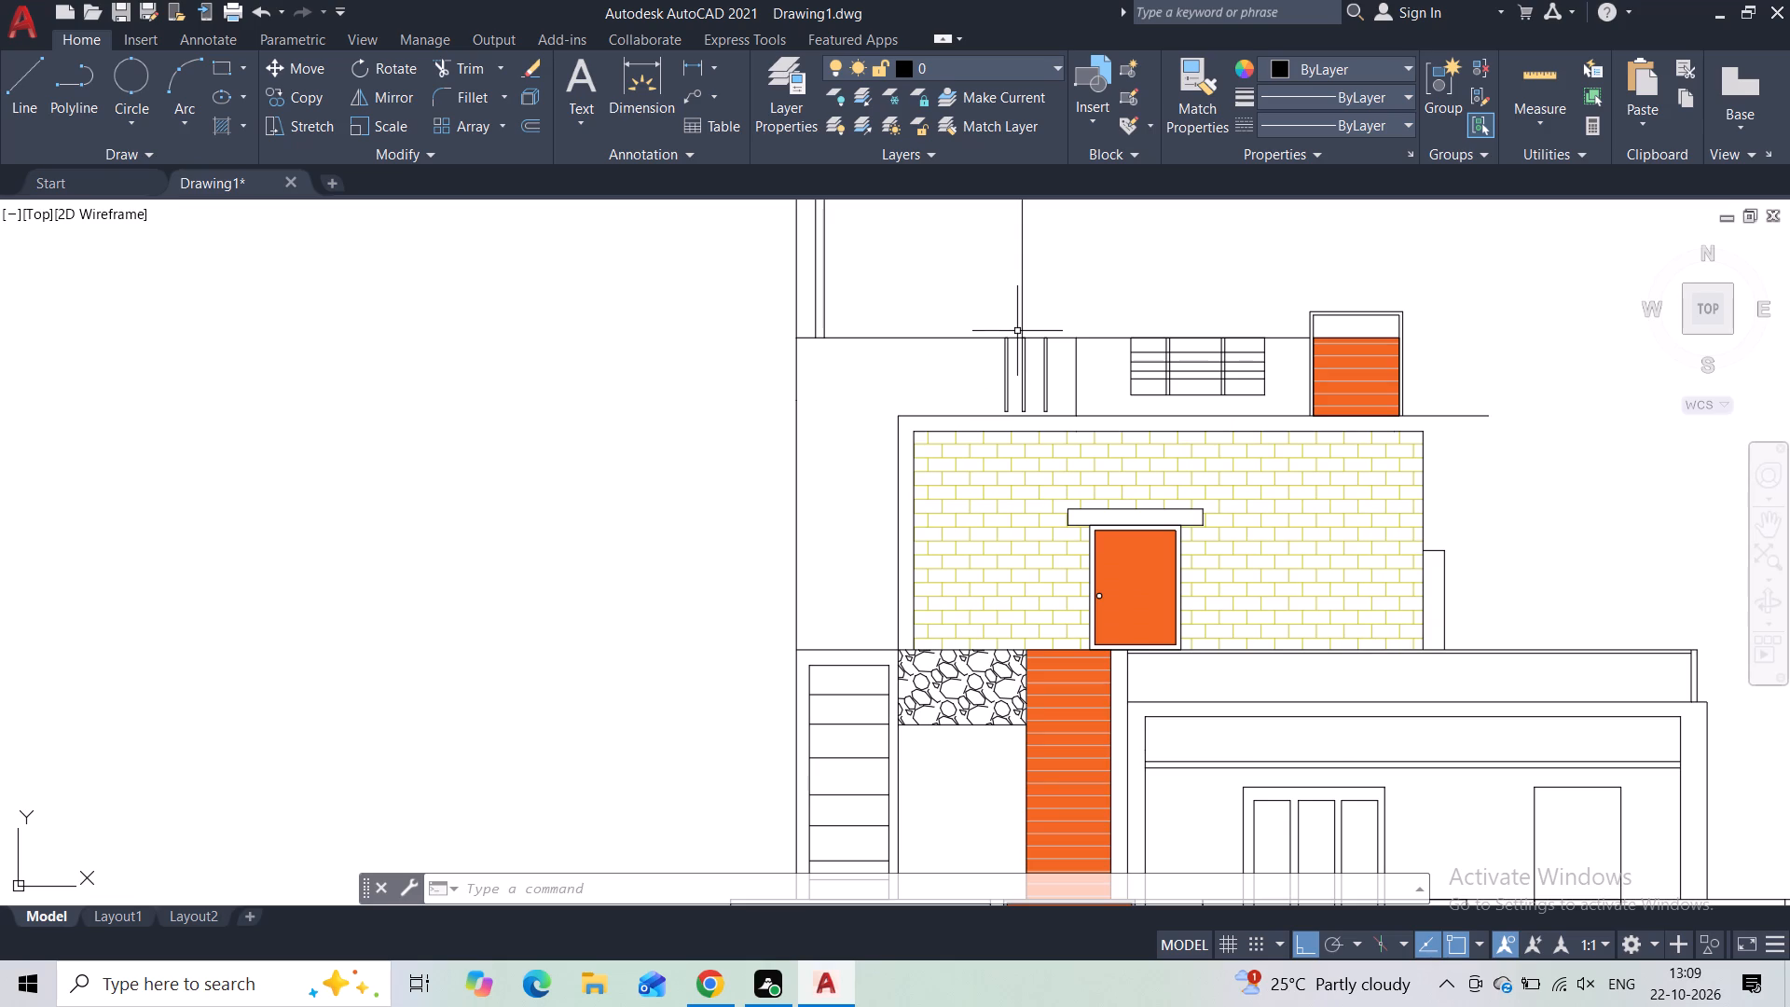
key("h")
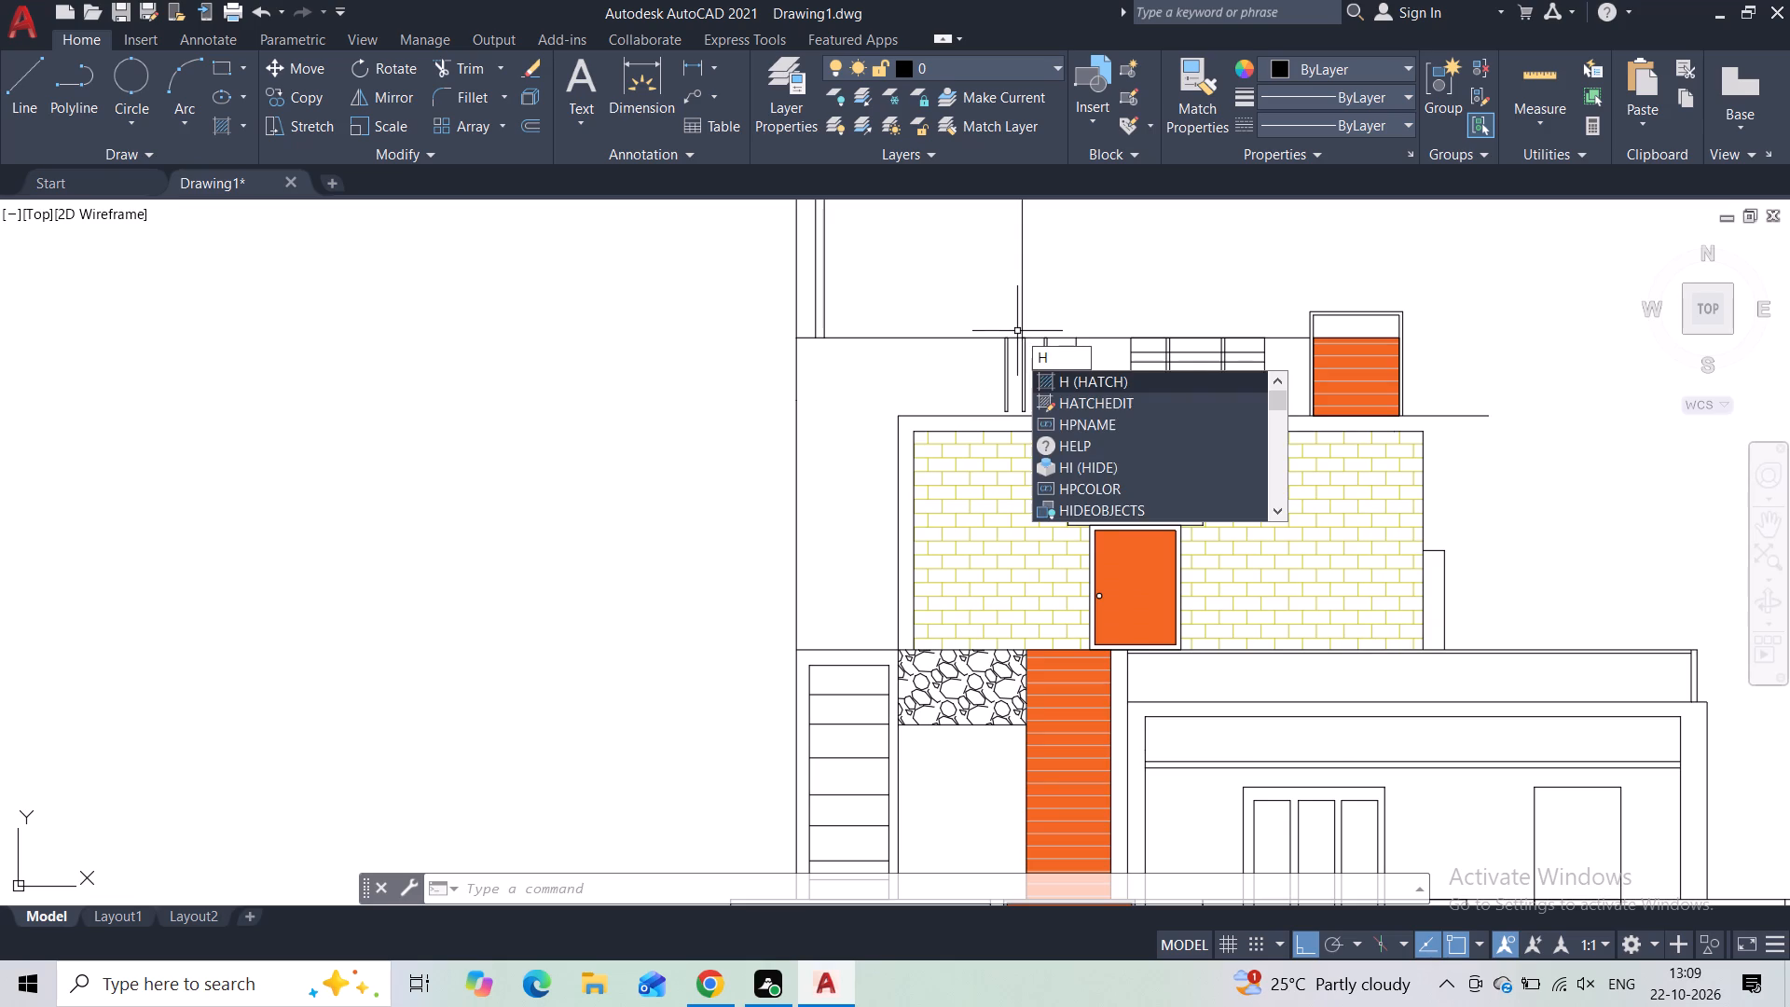
left_click(1068, 374)
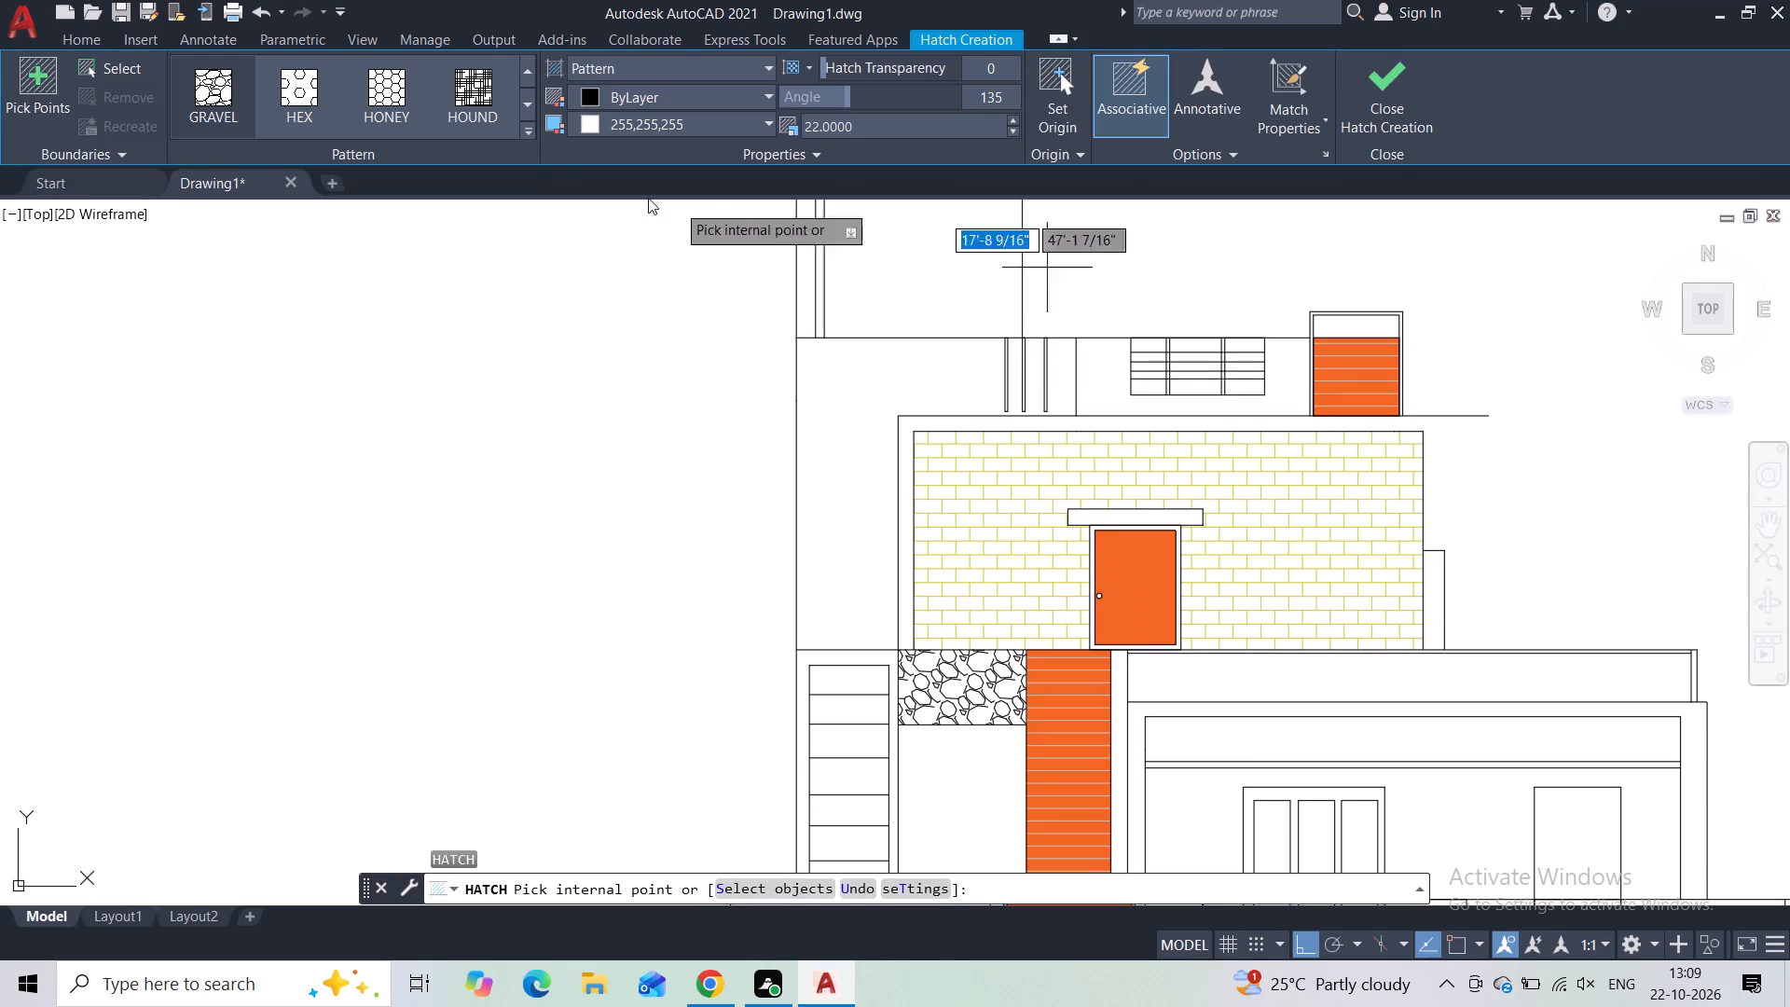
left_click(534, 126)
scroll(439, 162, "up", 2)
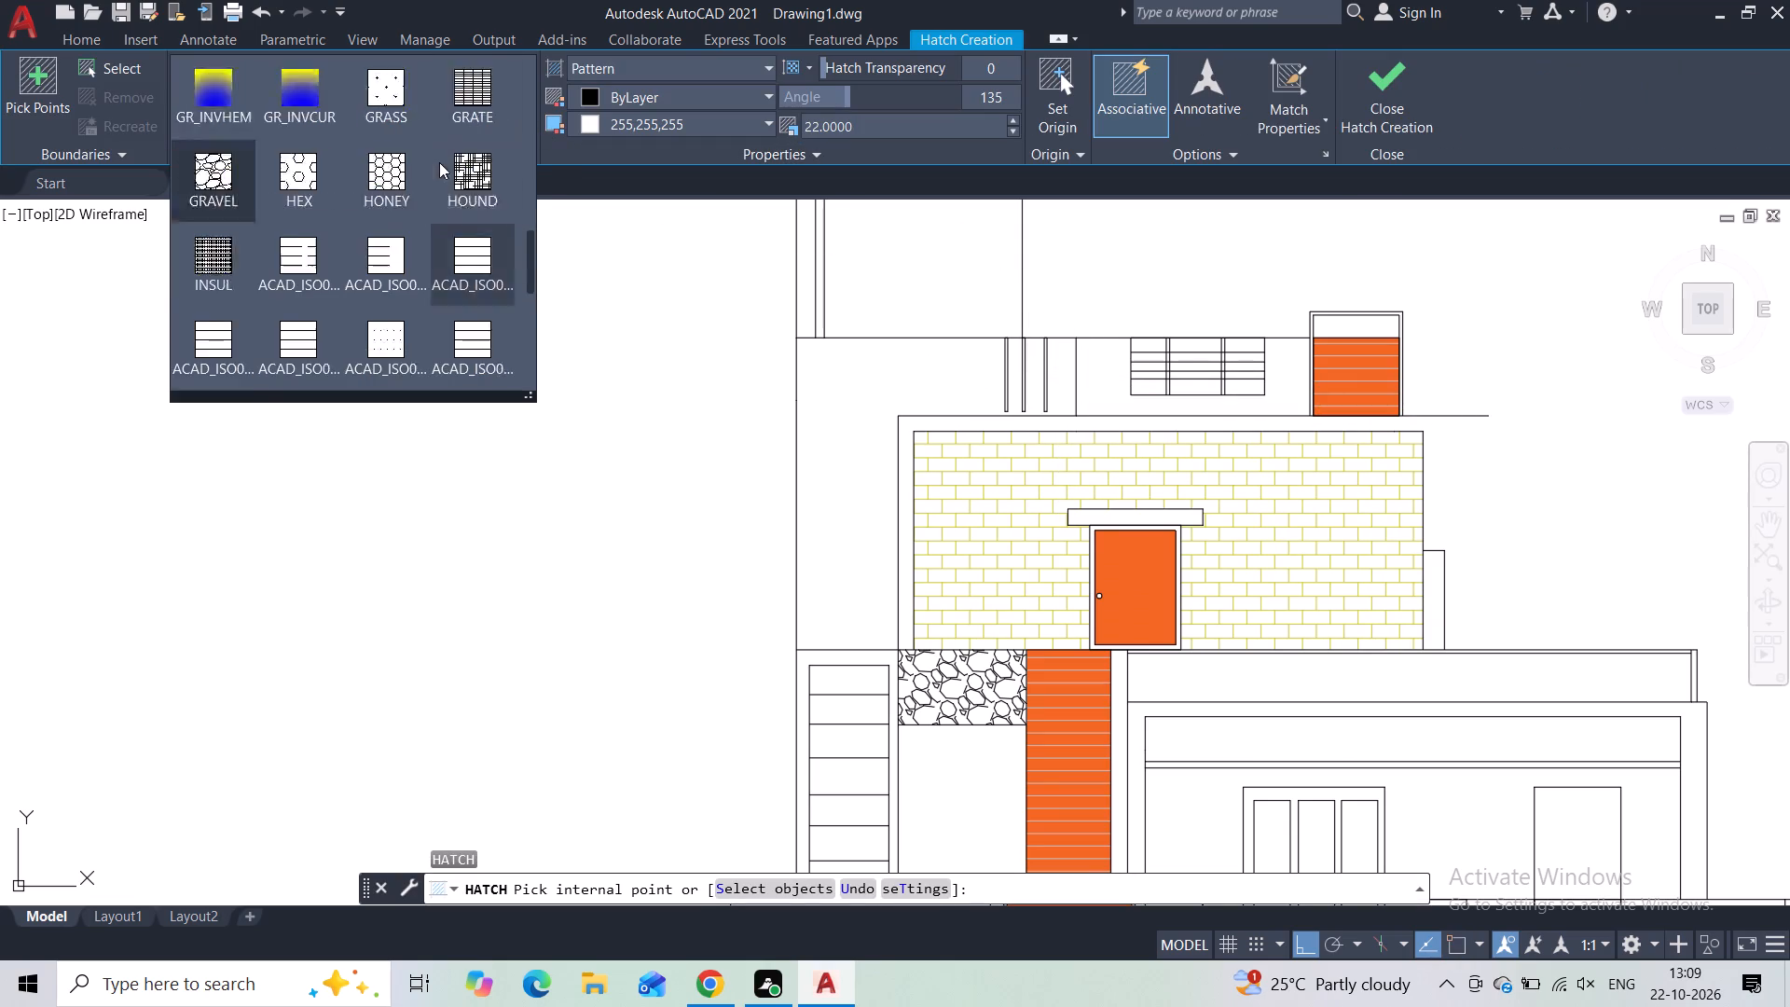
scroll(439, 162, "up", 20)
scroll(439, 162, "up", 1)
left_click(203, 76)
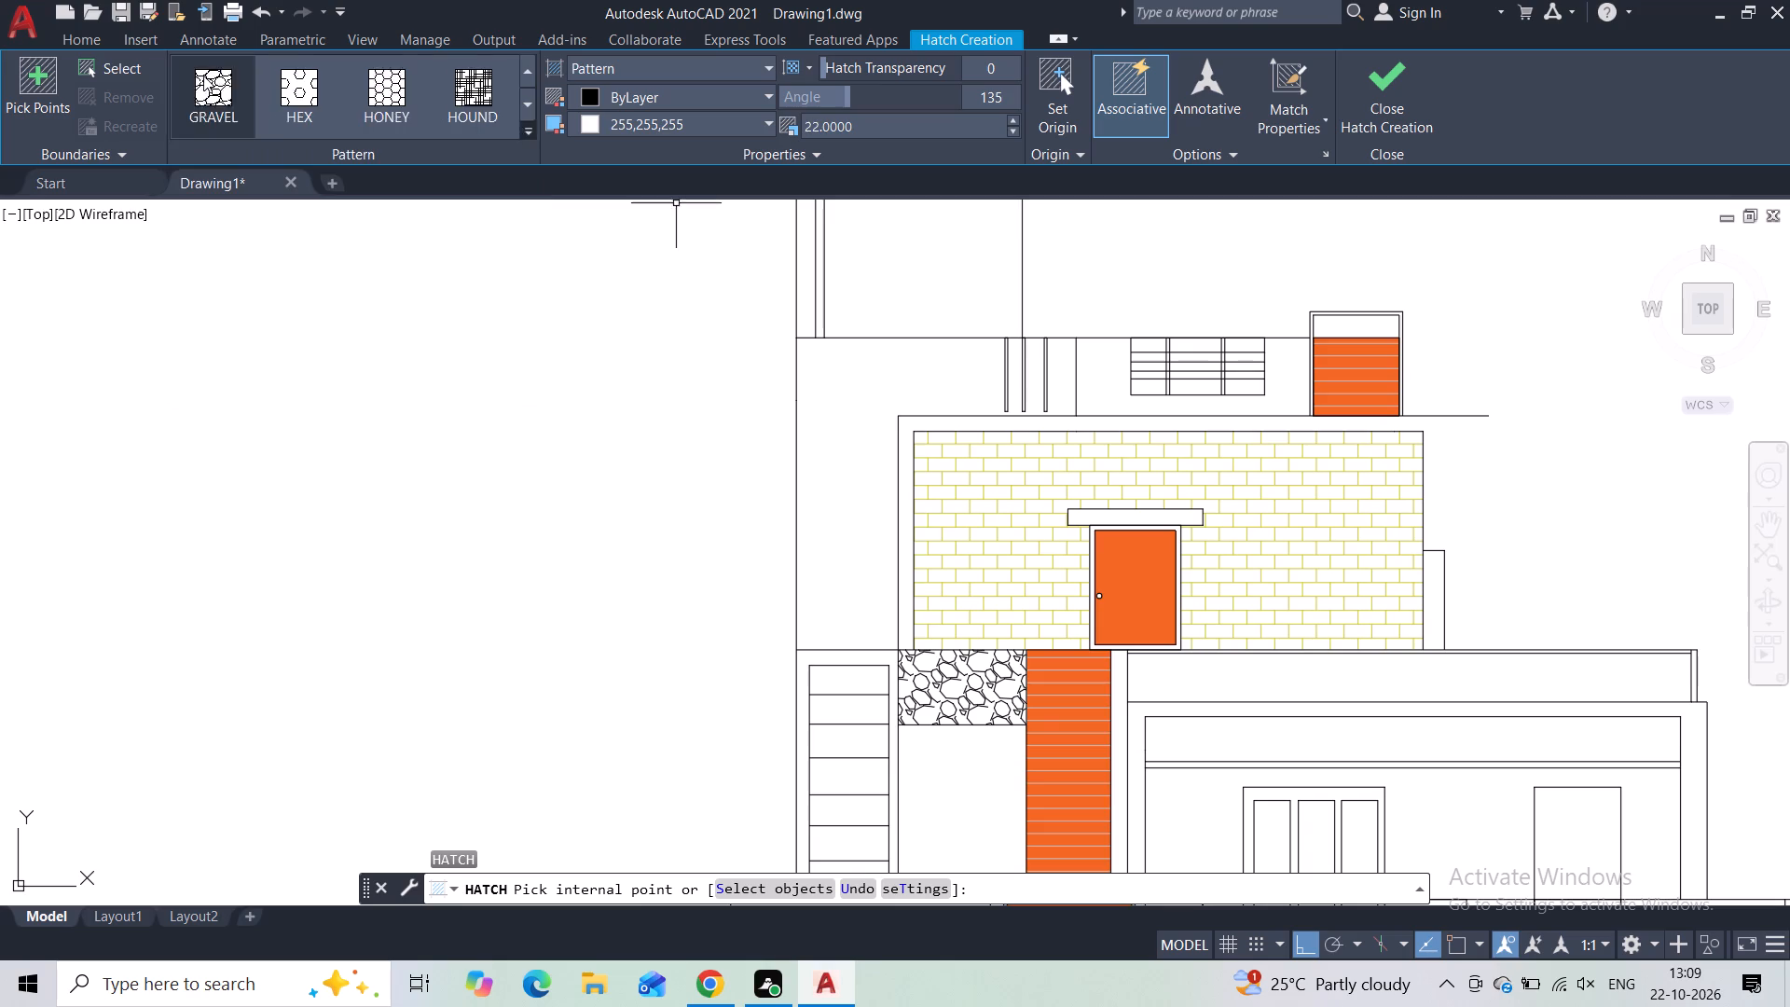
left_click(651, 96)
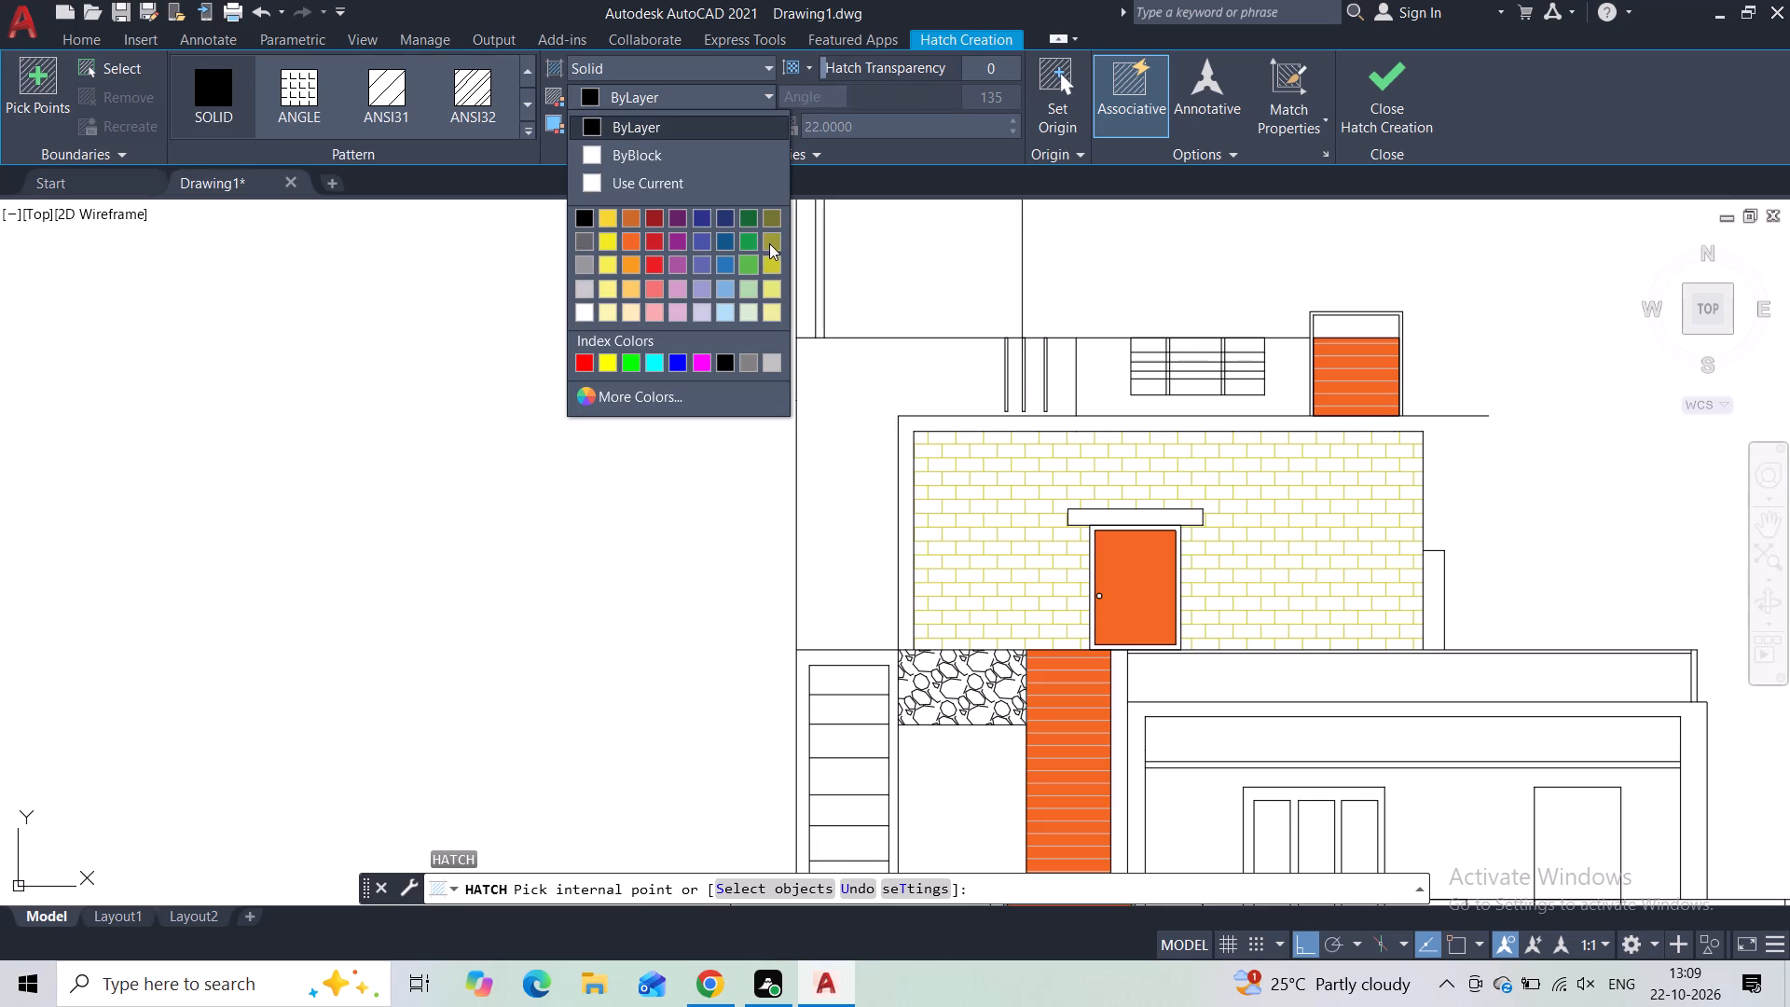
left_click(767, 284)
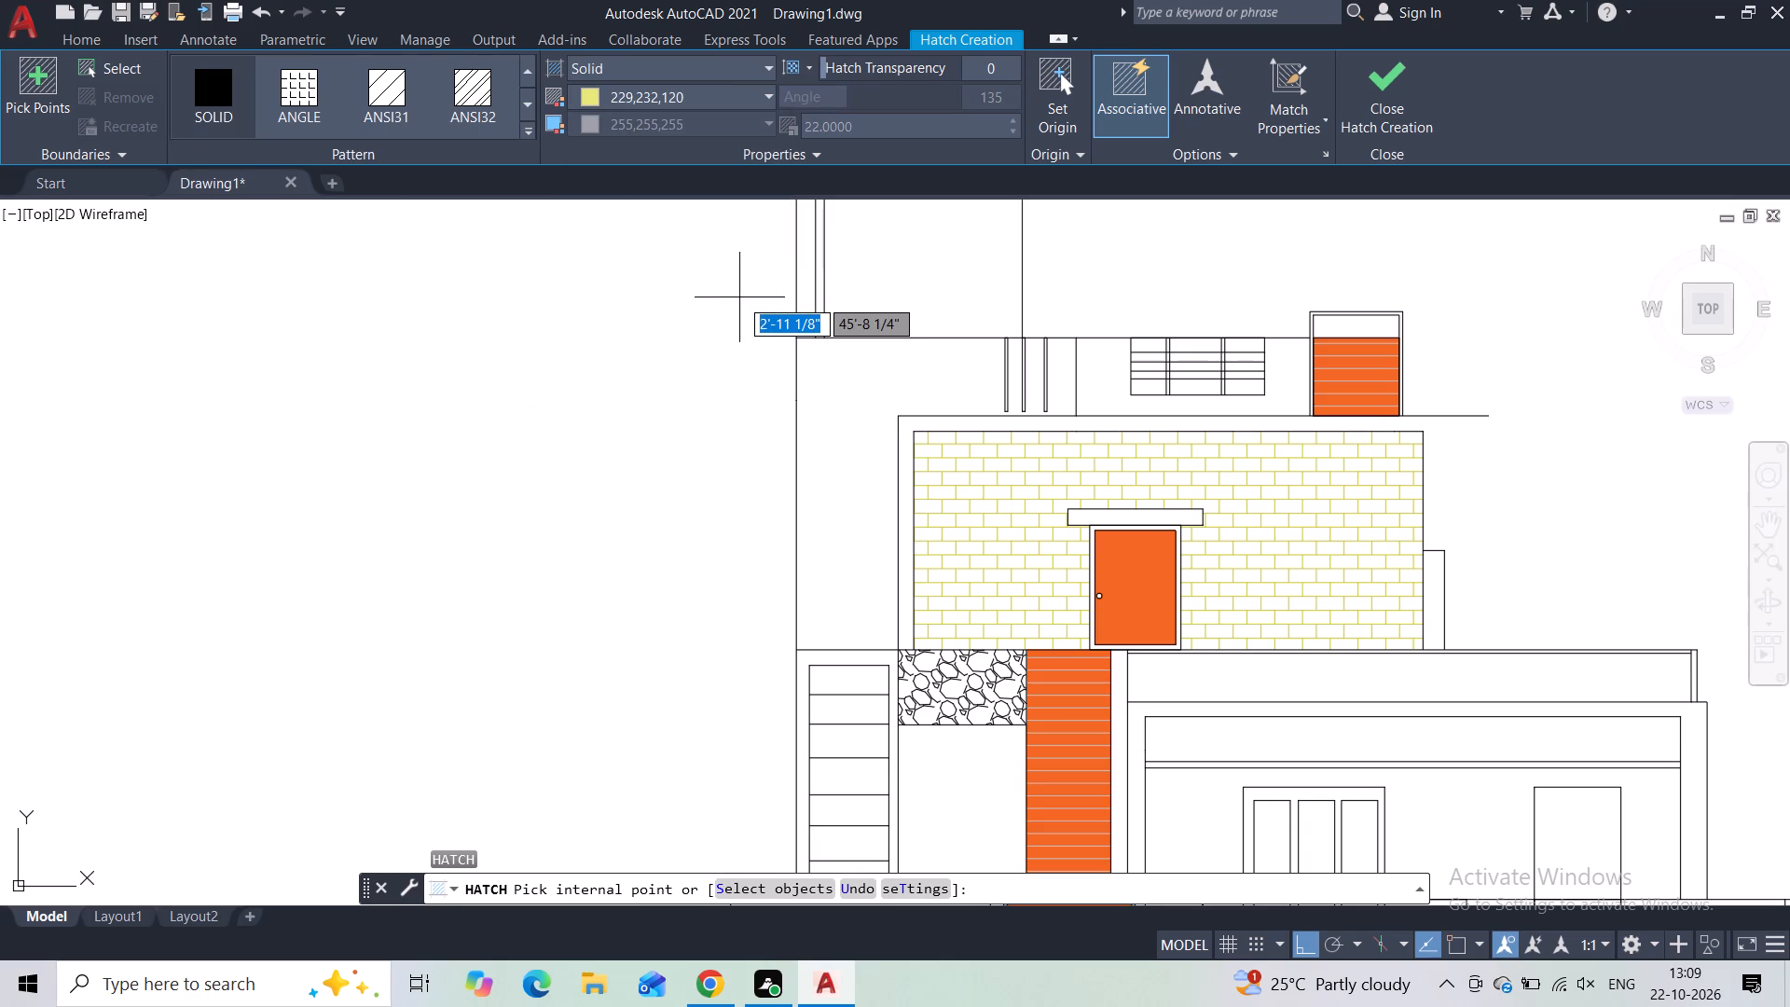
scroll(651, 363, "down", 1)
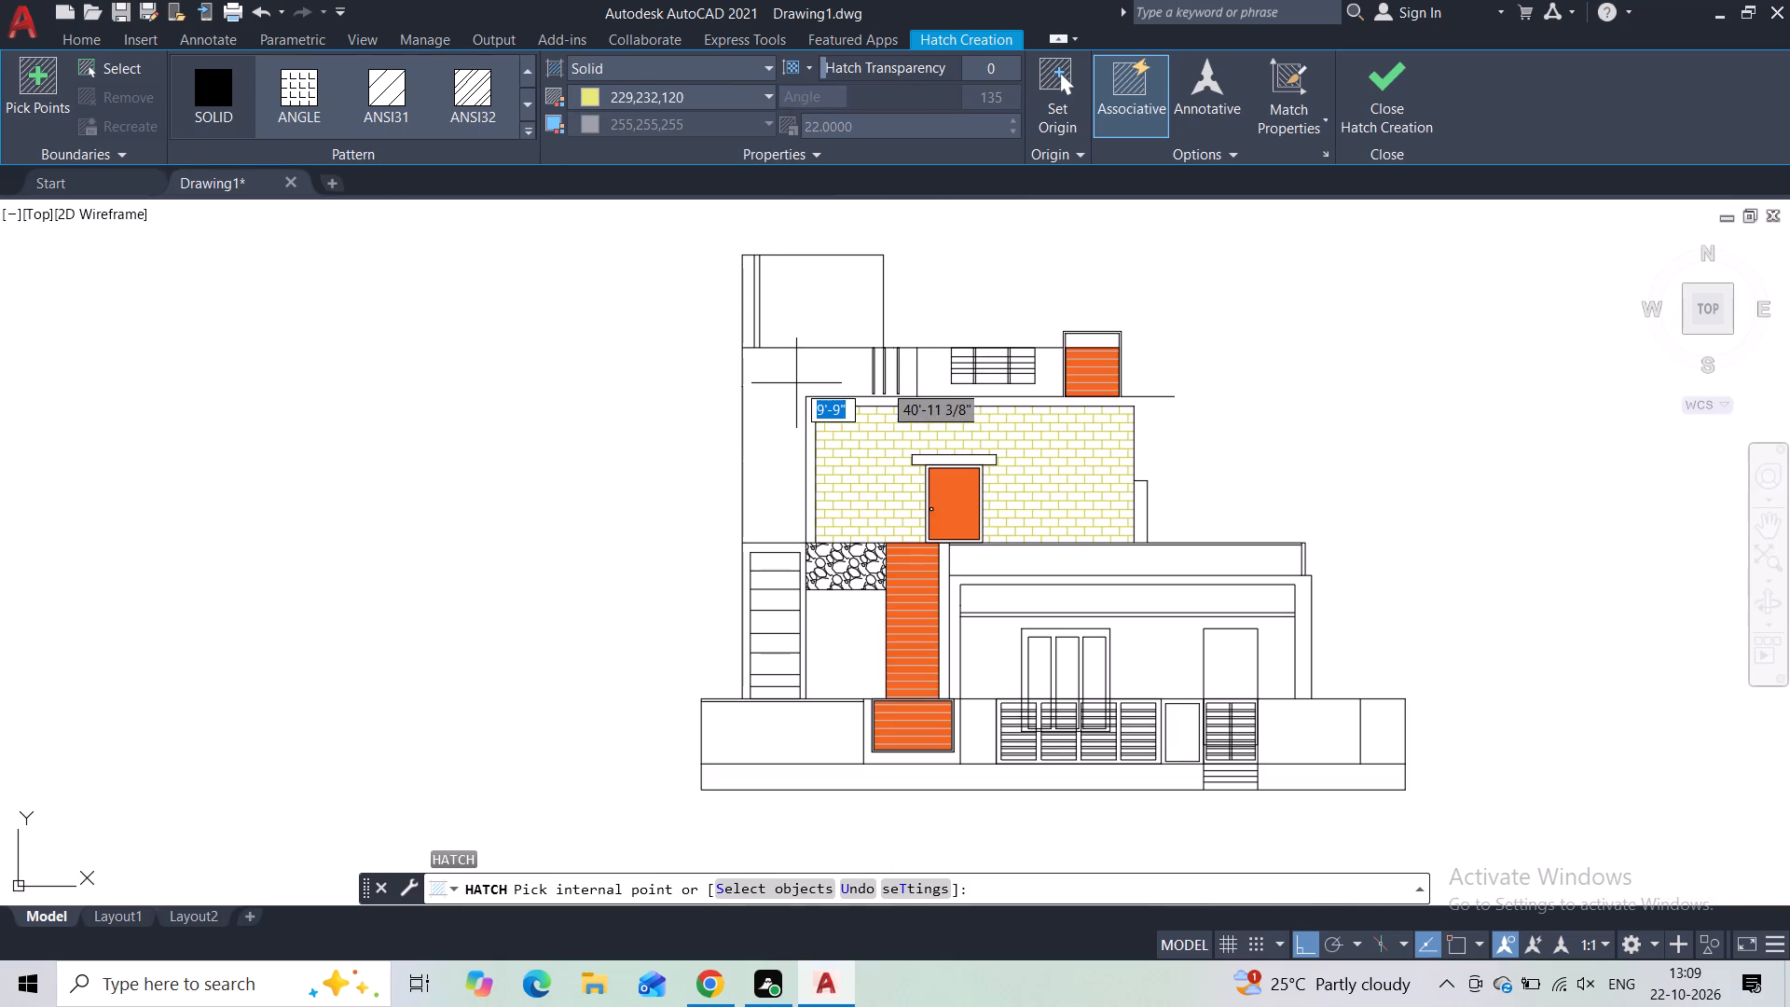
scroll(796, 383, "up", 3)
left_click(812, 364)
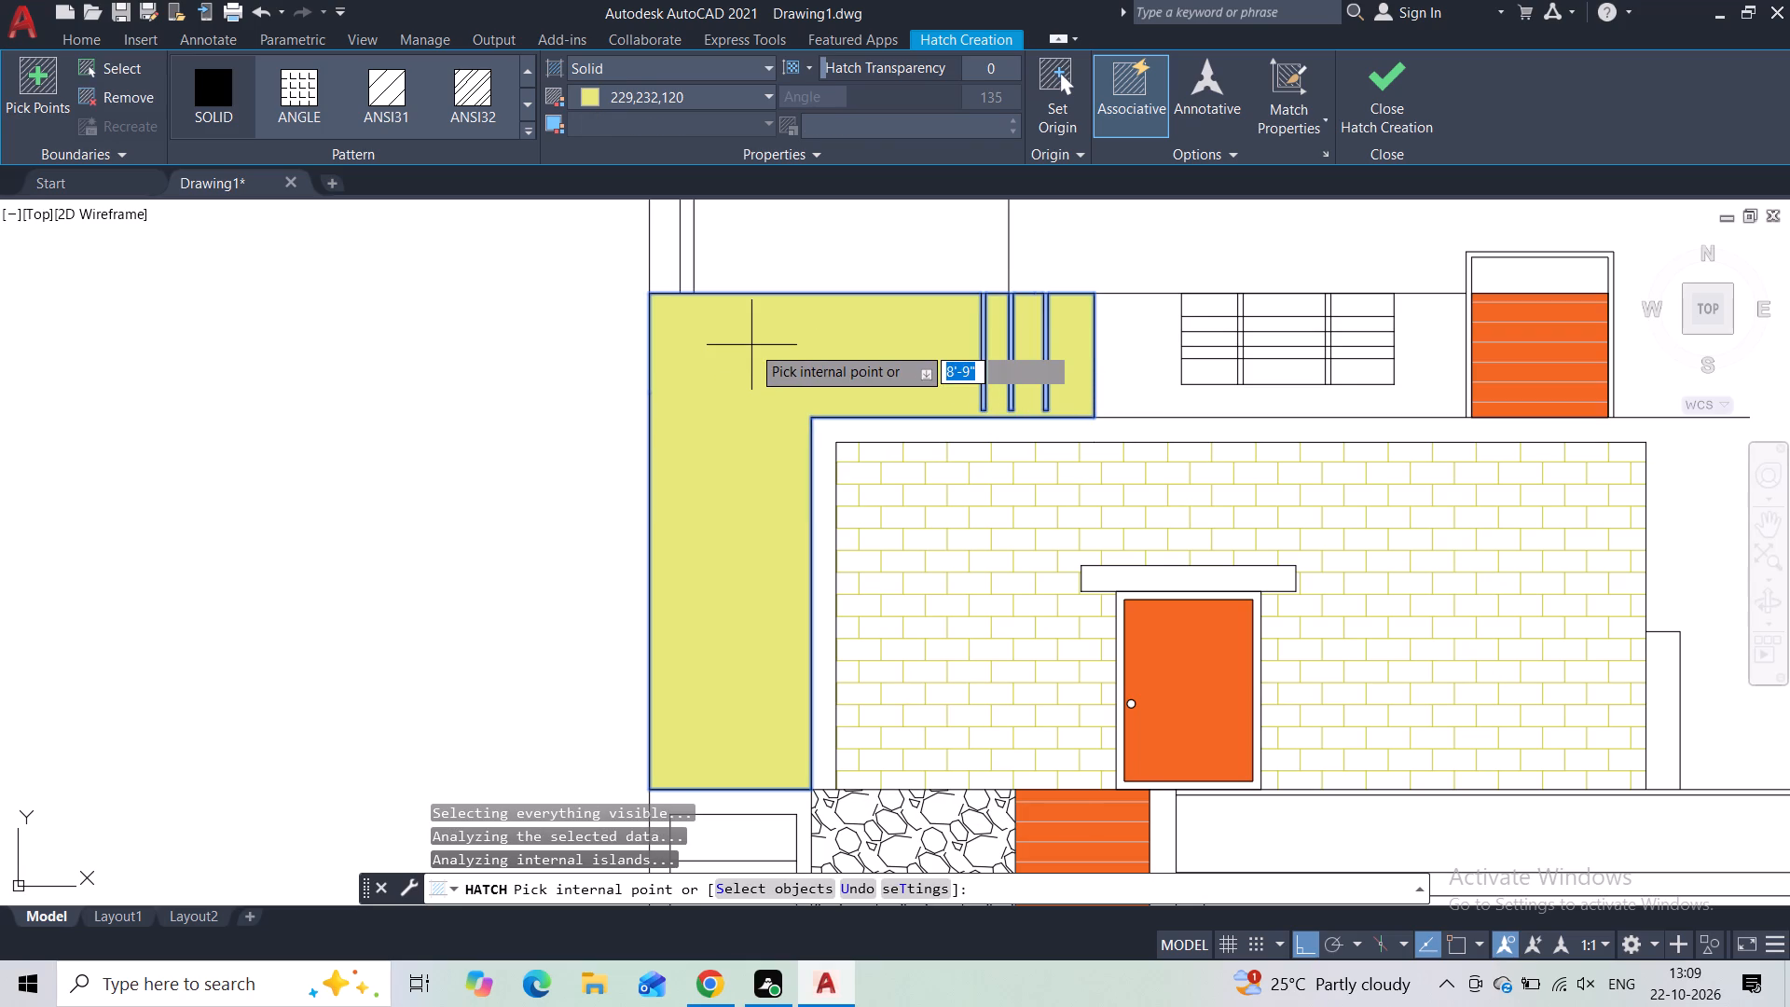
Change the Solid hatch colour of the L-shaped wall surface to true colour 145,94,48.
left_click(640, 103)
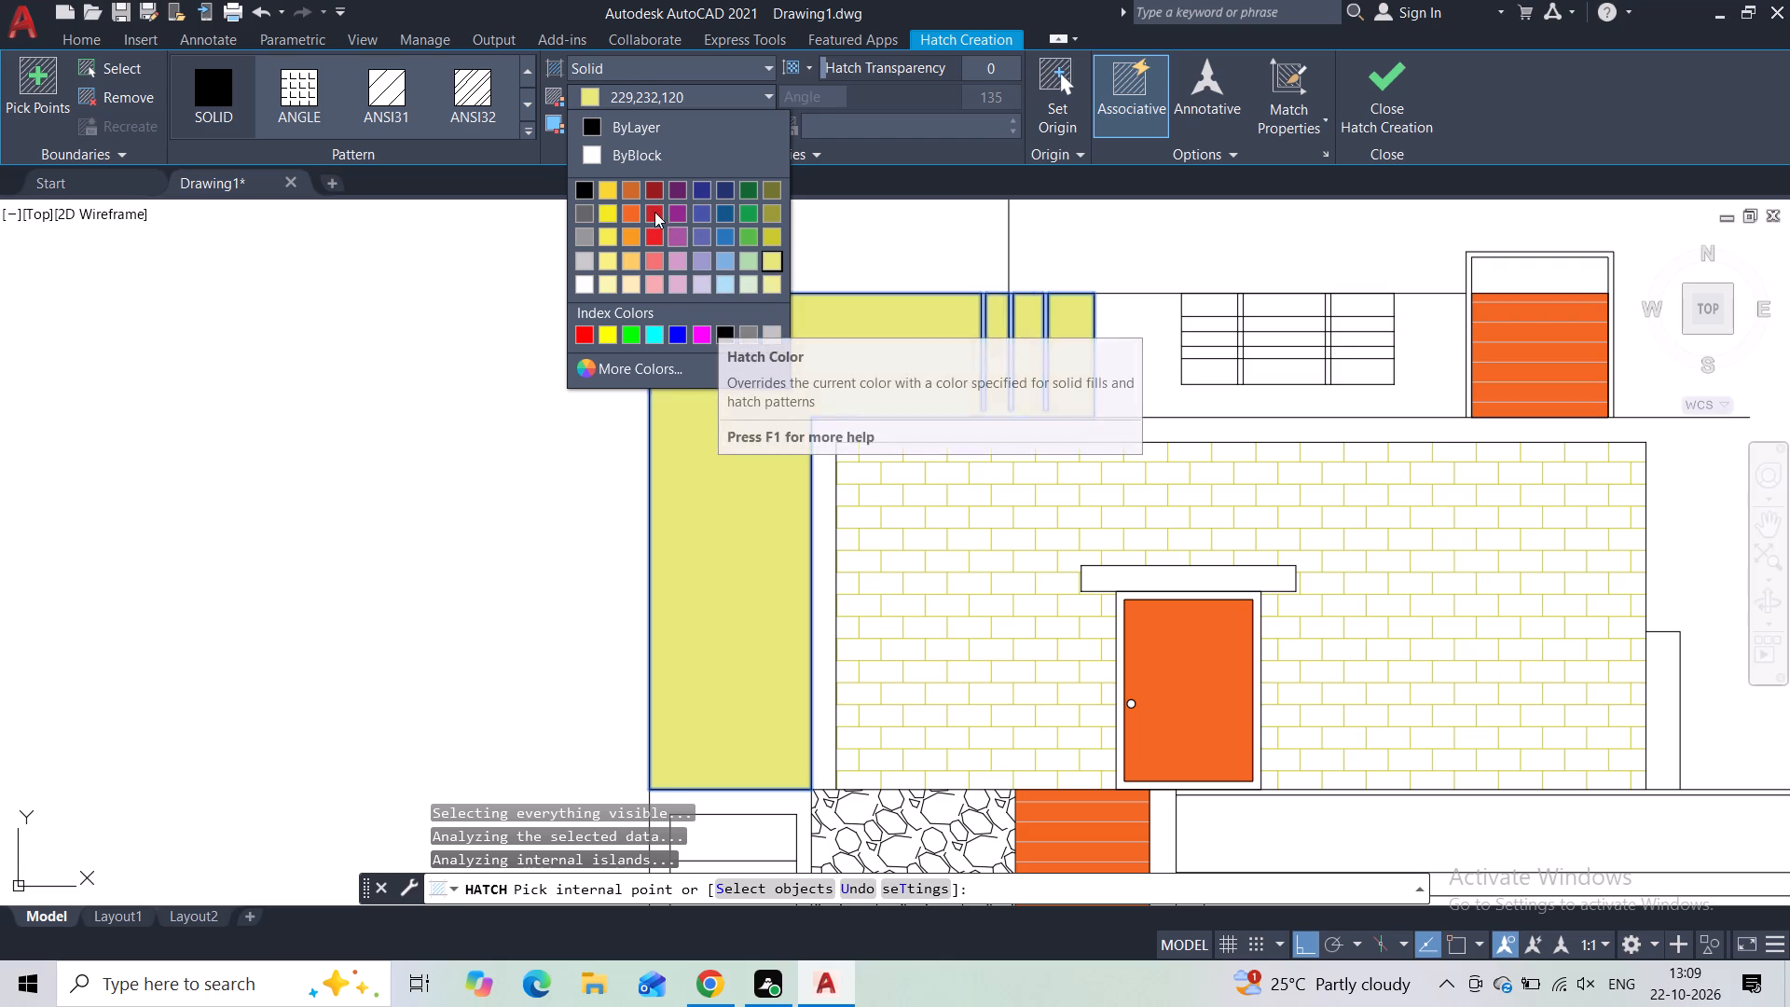
left_click(626, 362)
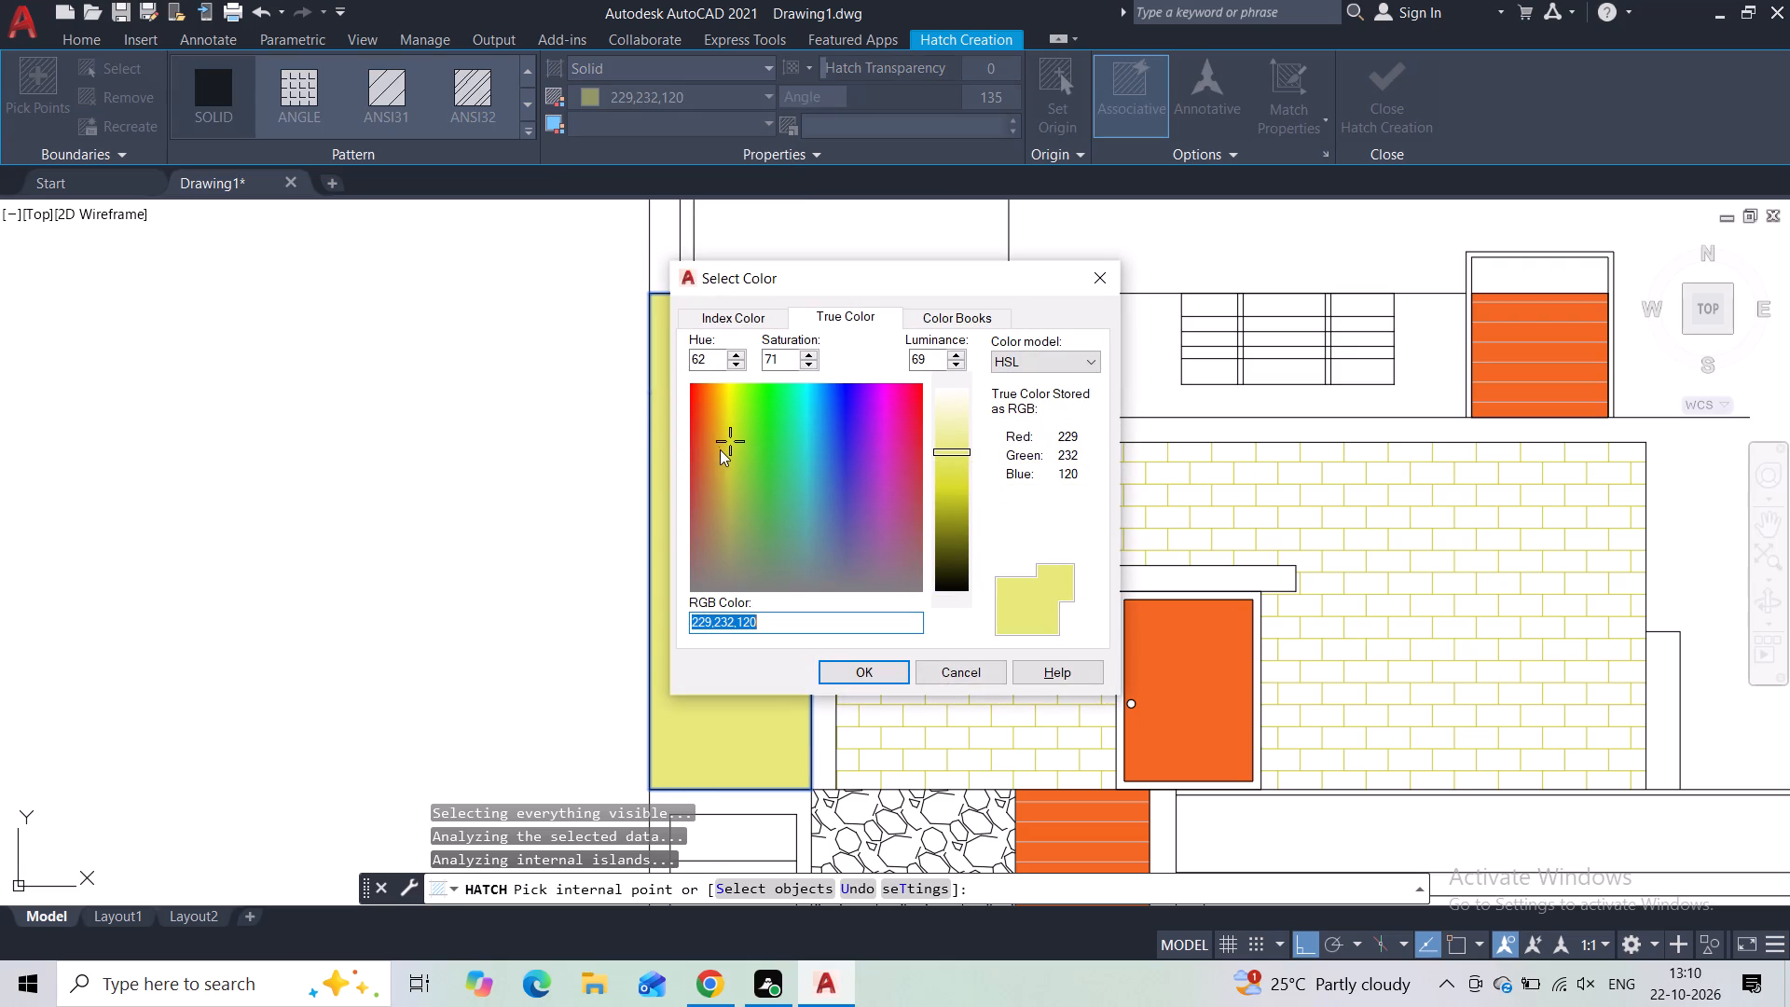
left_click_drag(724, 435, 718, 478)
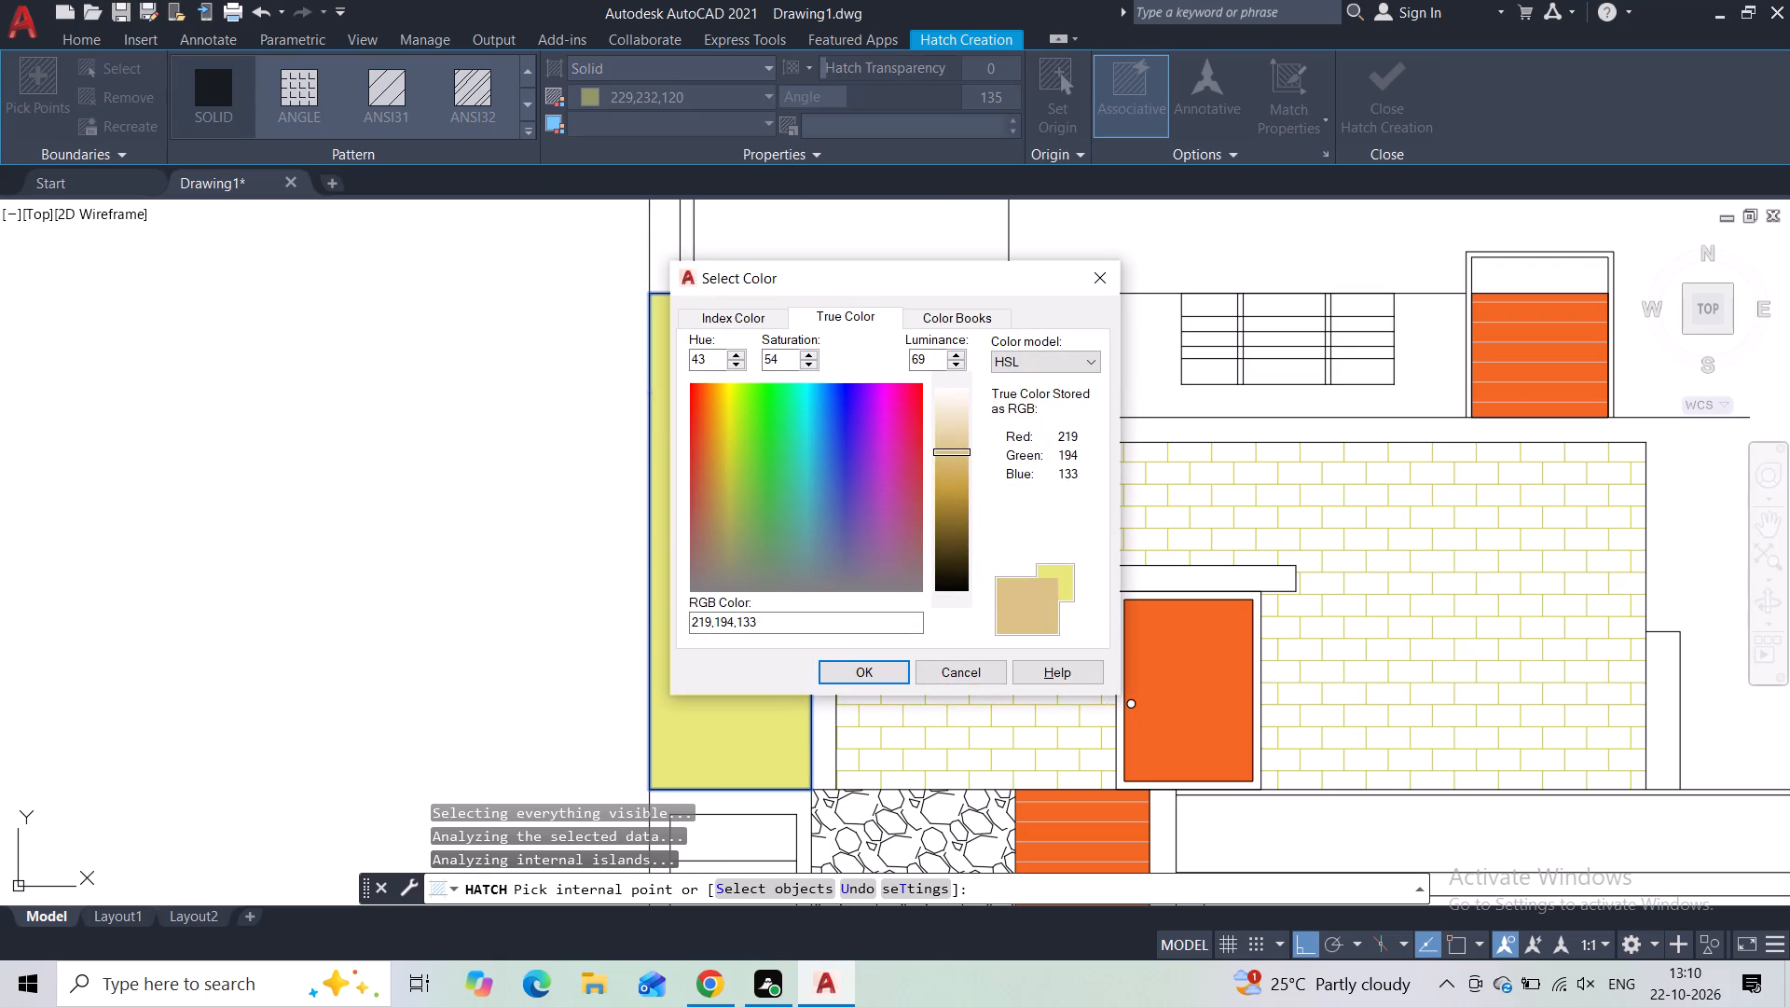
left_click_drag(718, 478, 709, 487)
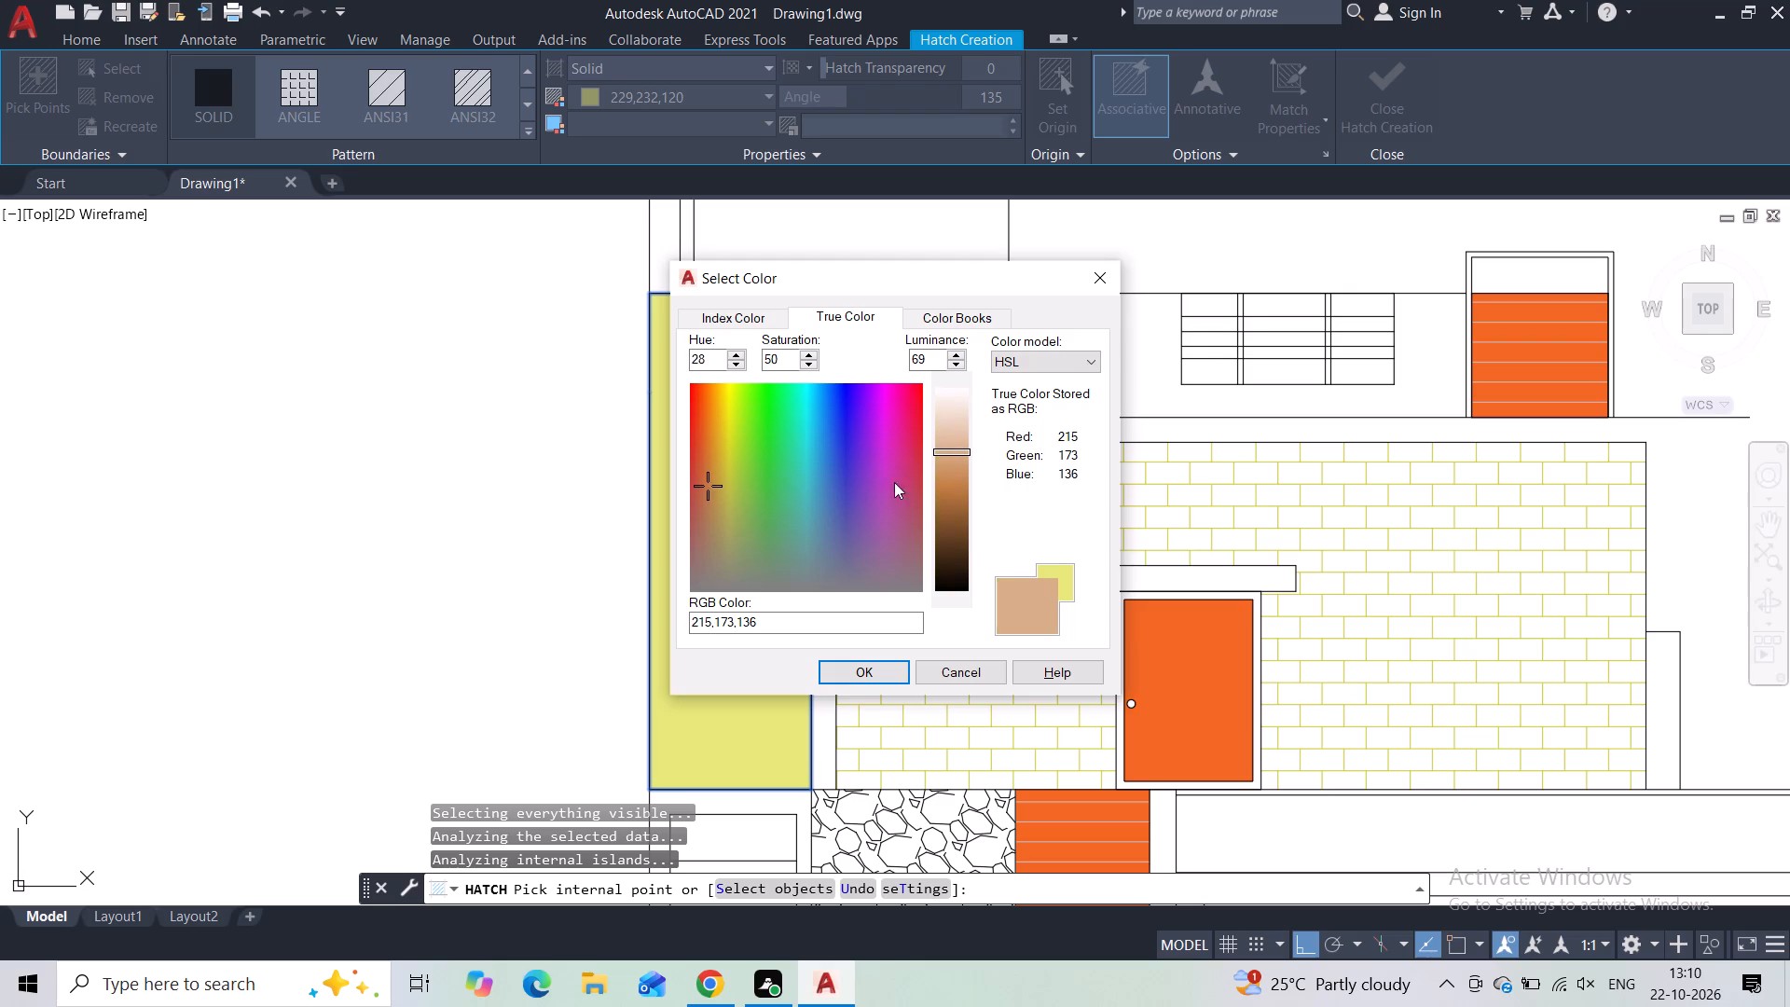
left_click_drag(941, 447, 939, 483)
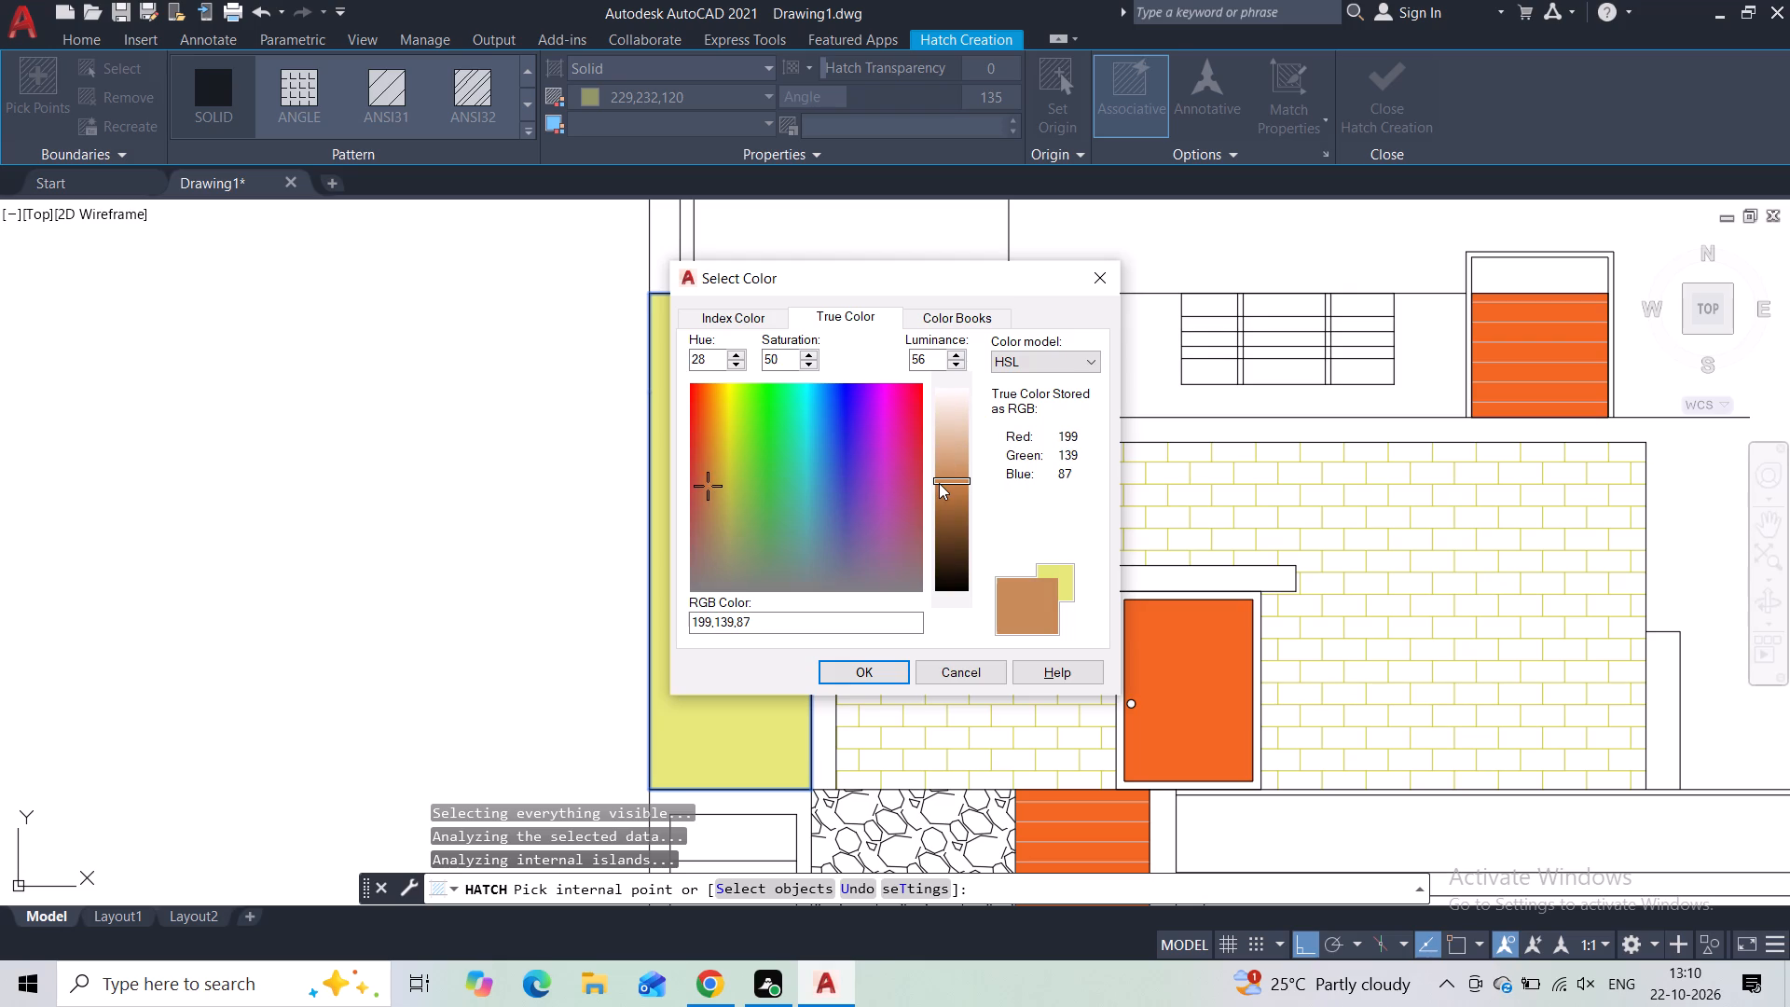
left_click_drag(939, 483, 932, 513)
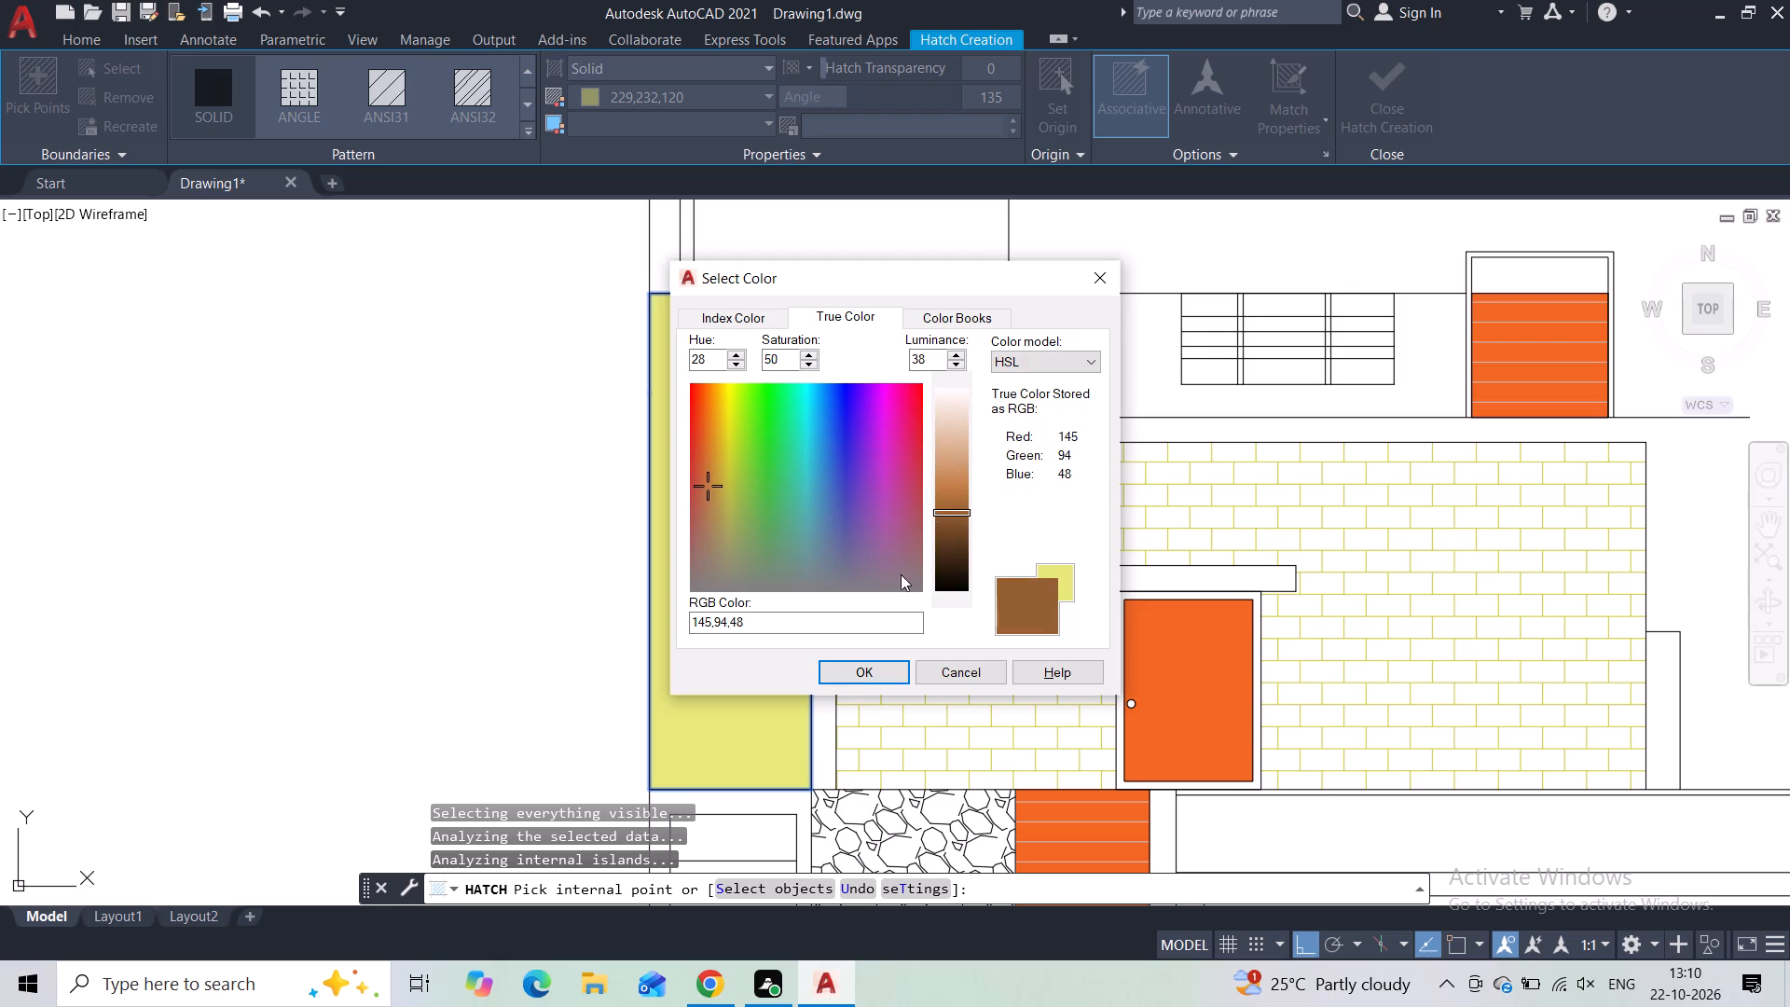
left_click(862, 669)
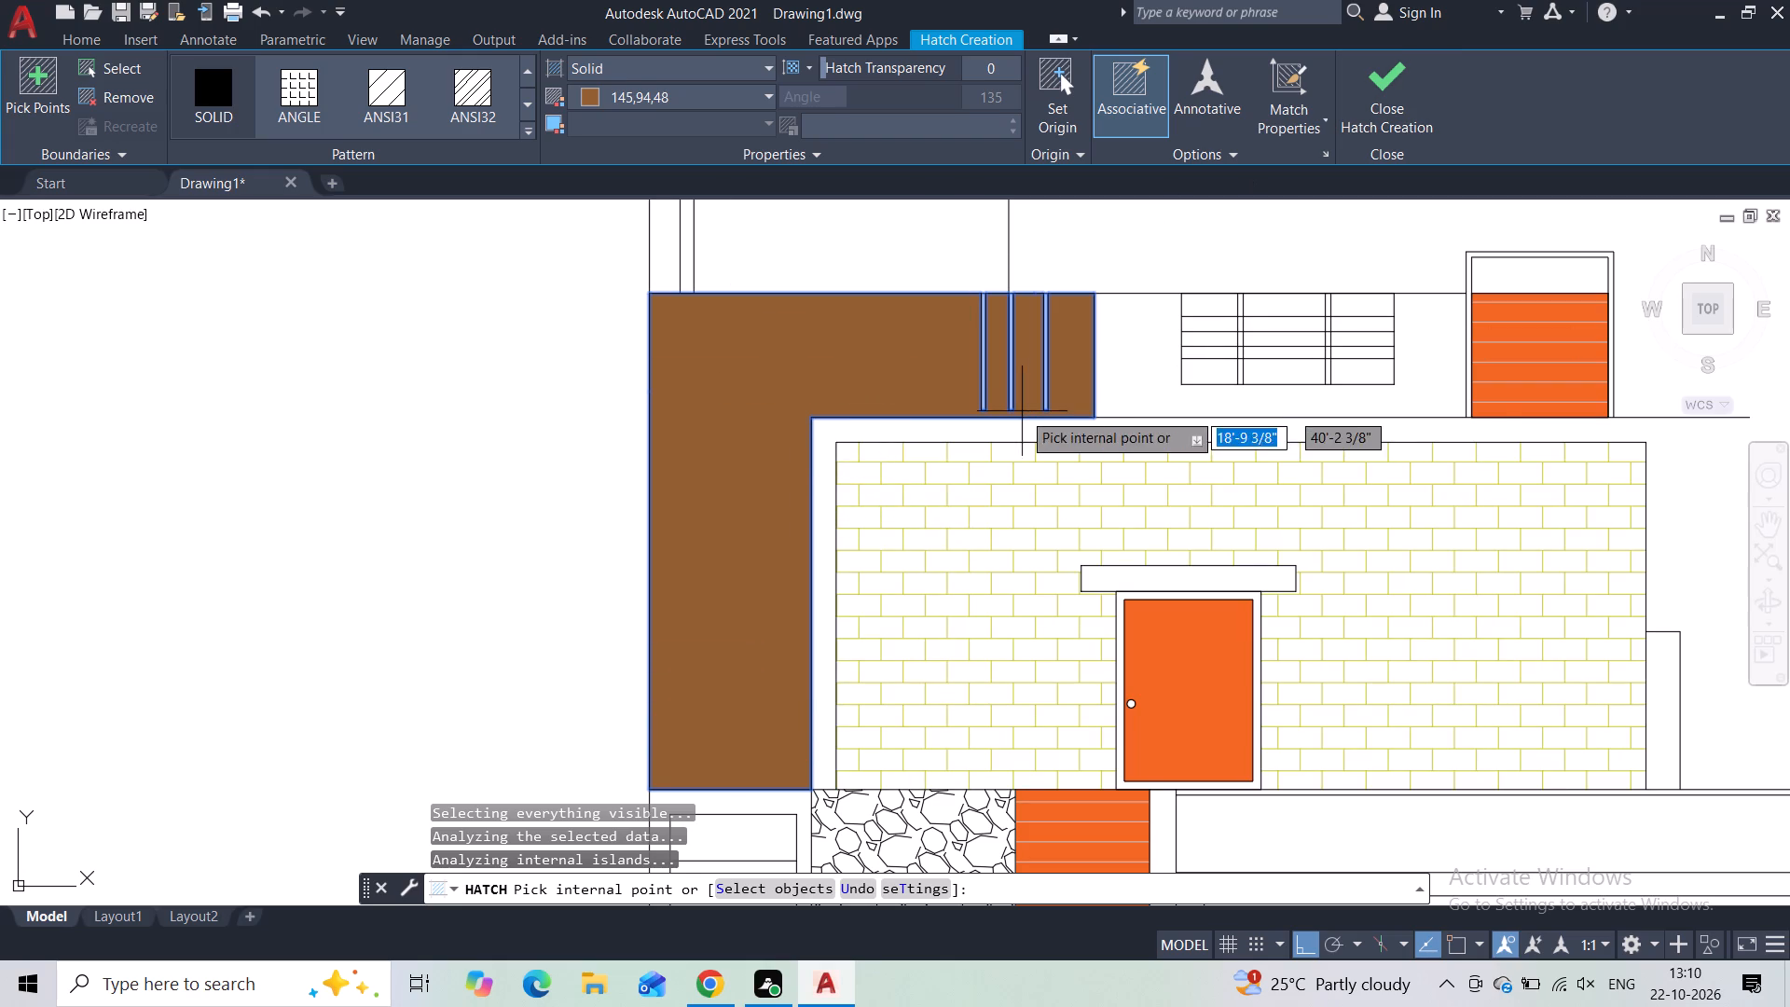
Fill the eight stacked panels of the column below the L-shaped wall with the Solid hatch in colour 145,94,48.
middle_click_drag(549, 557, 489, 295)
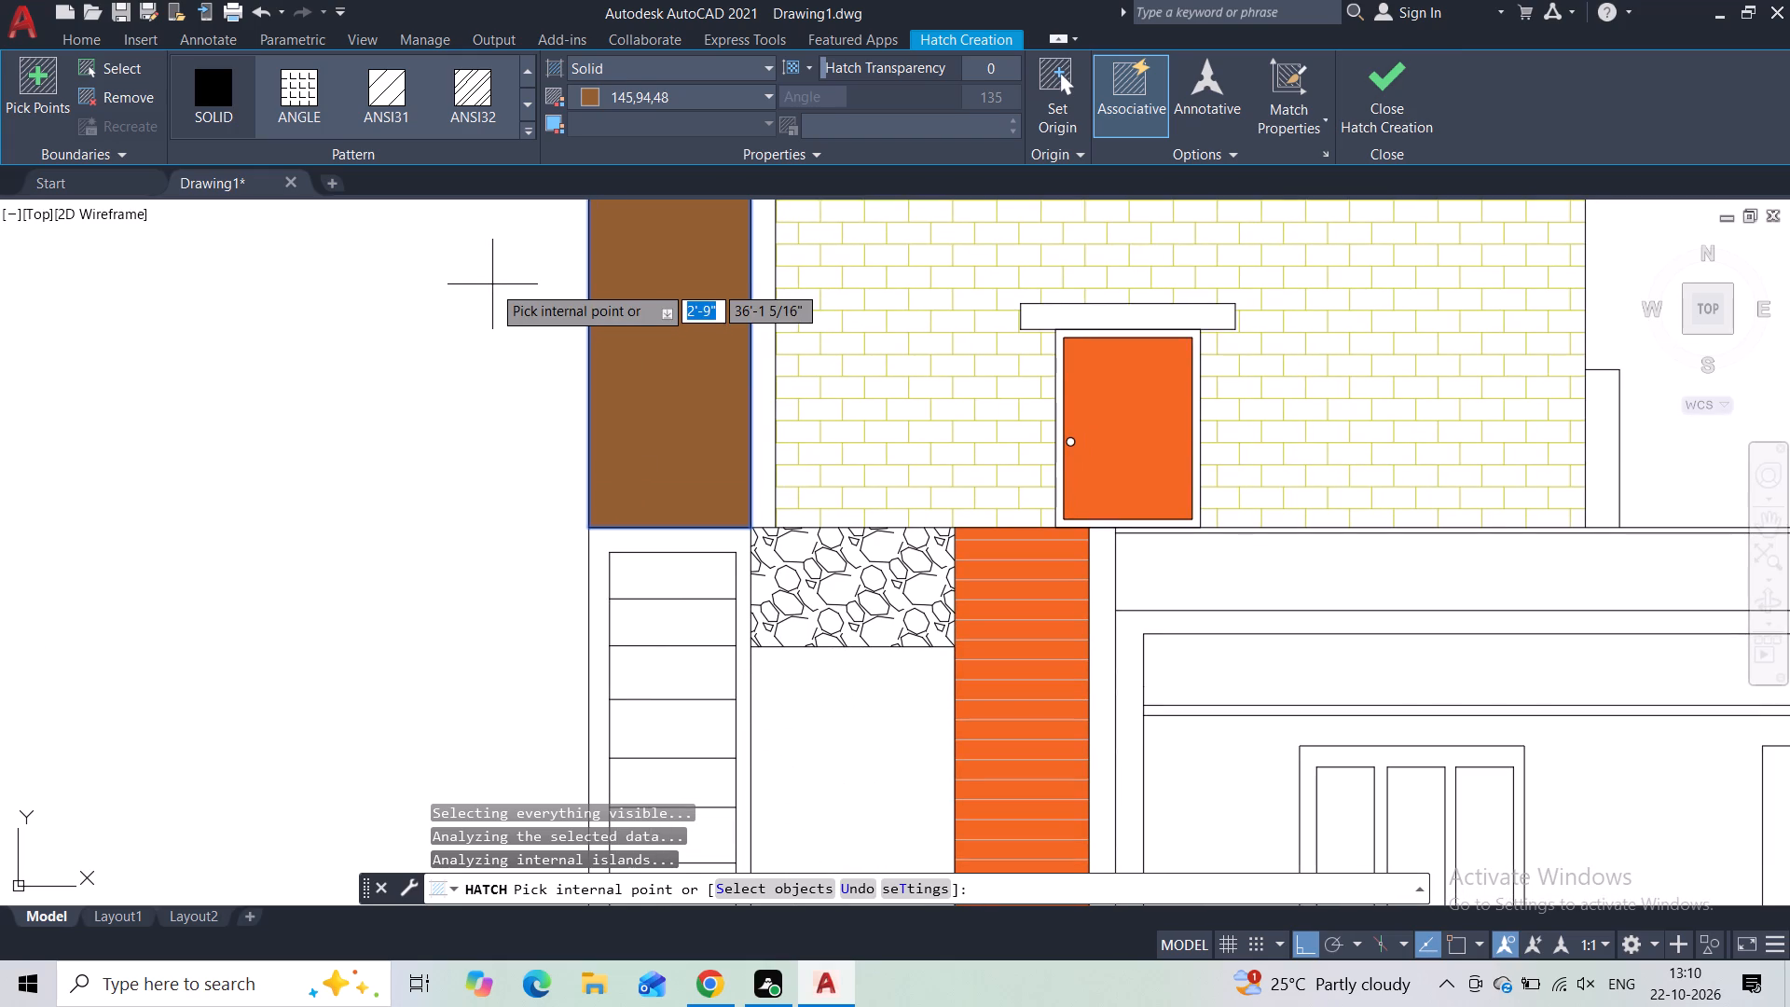
left_click(666, 588)
middle_click_drag(664, 586, 623, 426)
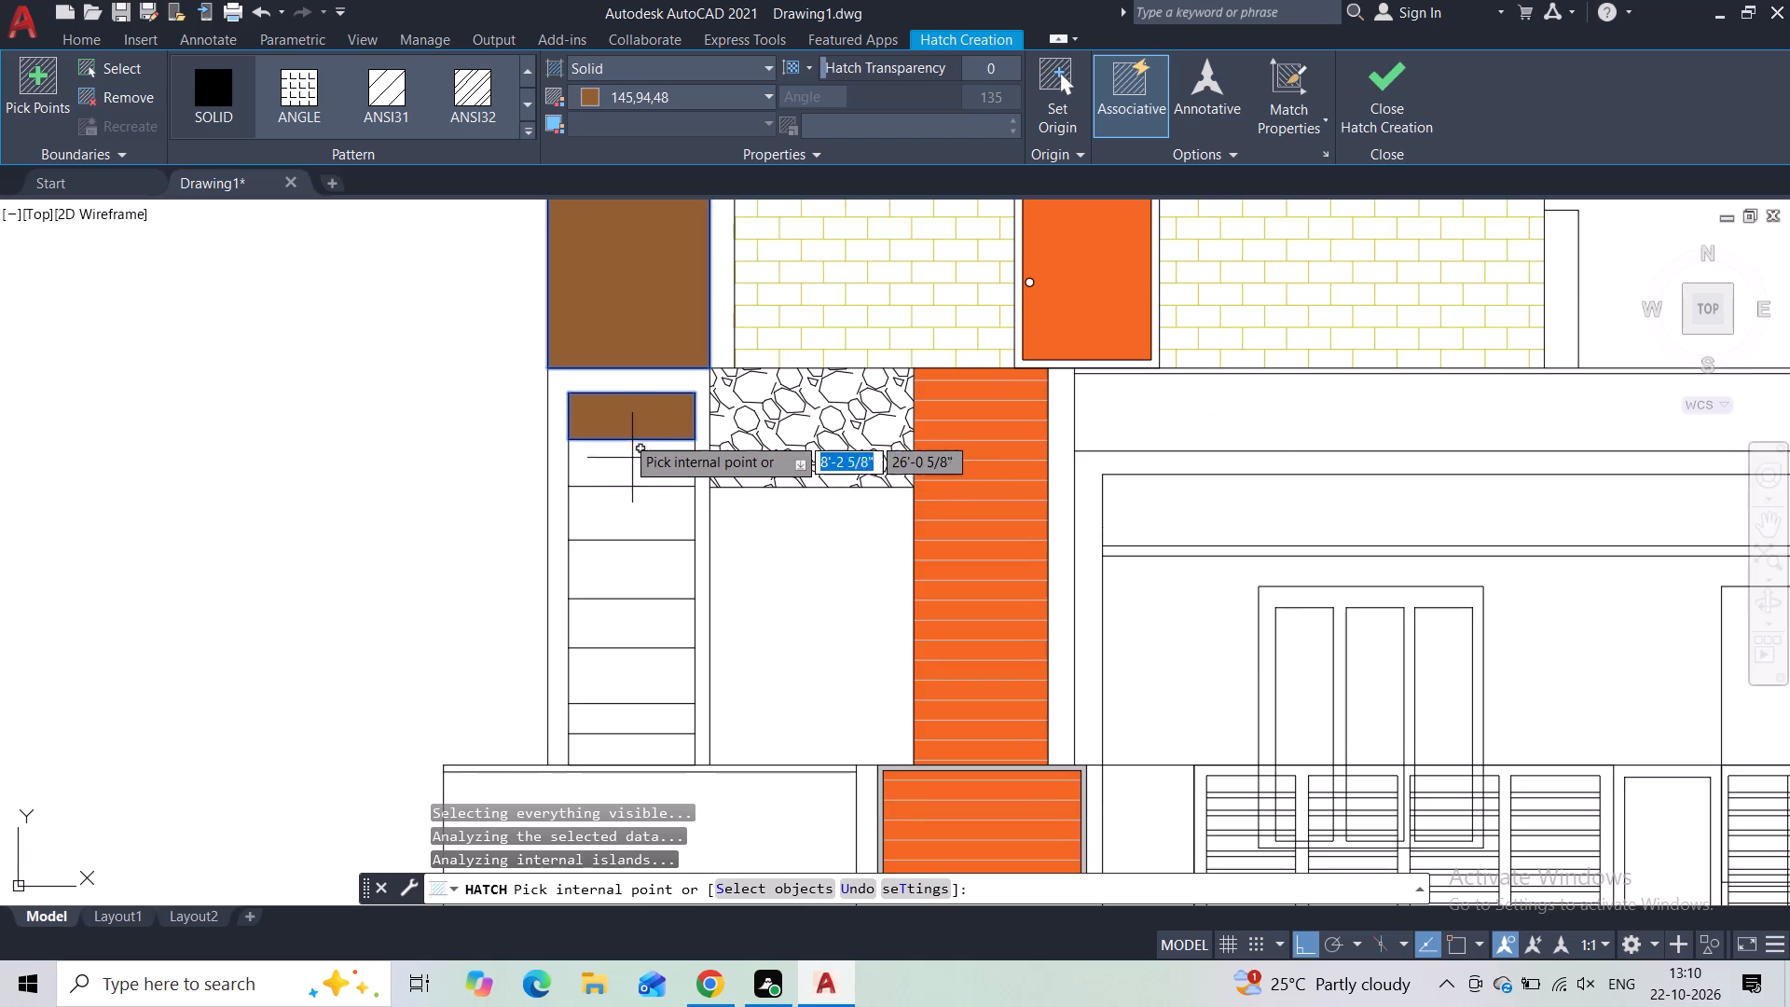
left_click(612, 462)
left_click(612, 500)
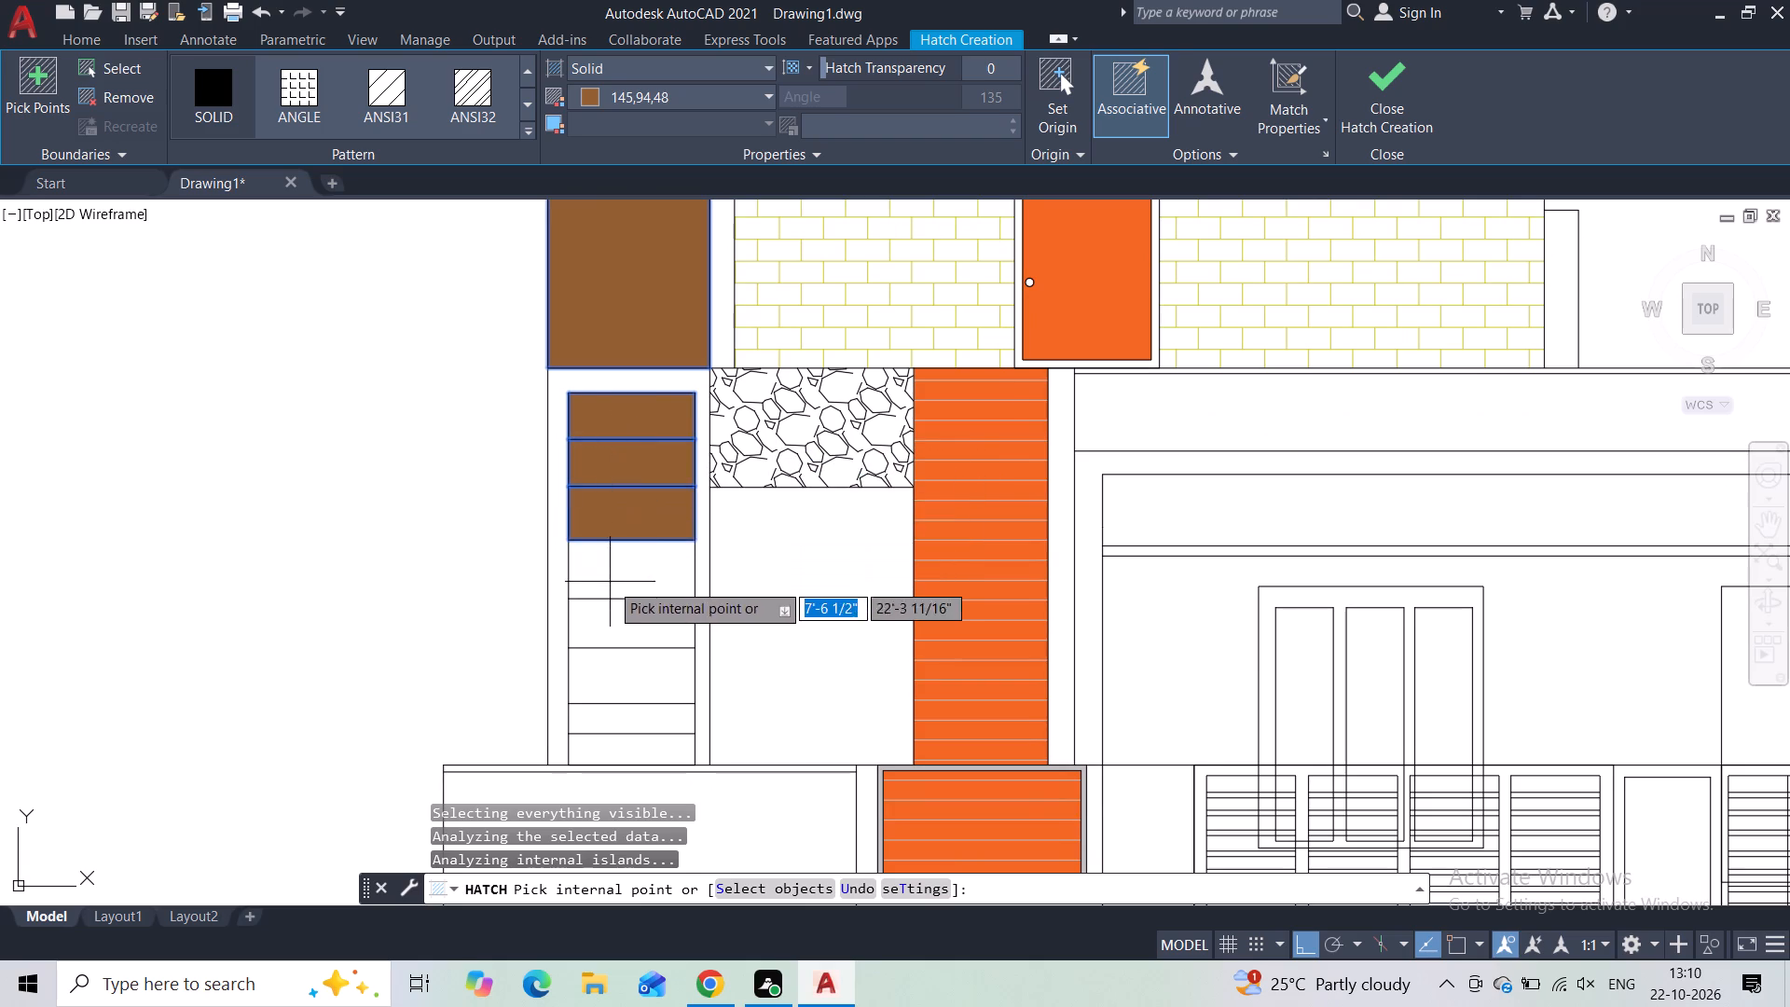
left_click(609, 582)
left_click(603, 614)
left_click(608, 663)
left_click(601, 705)
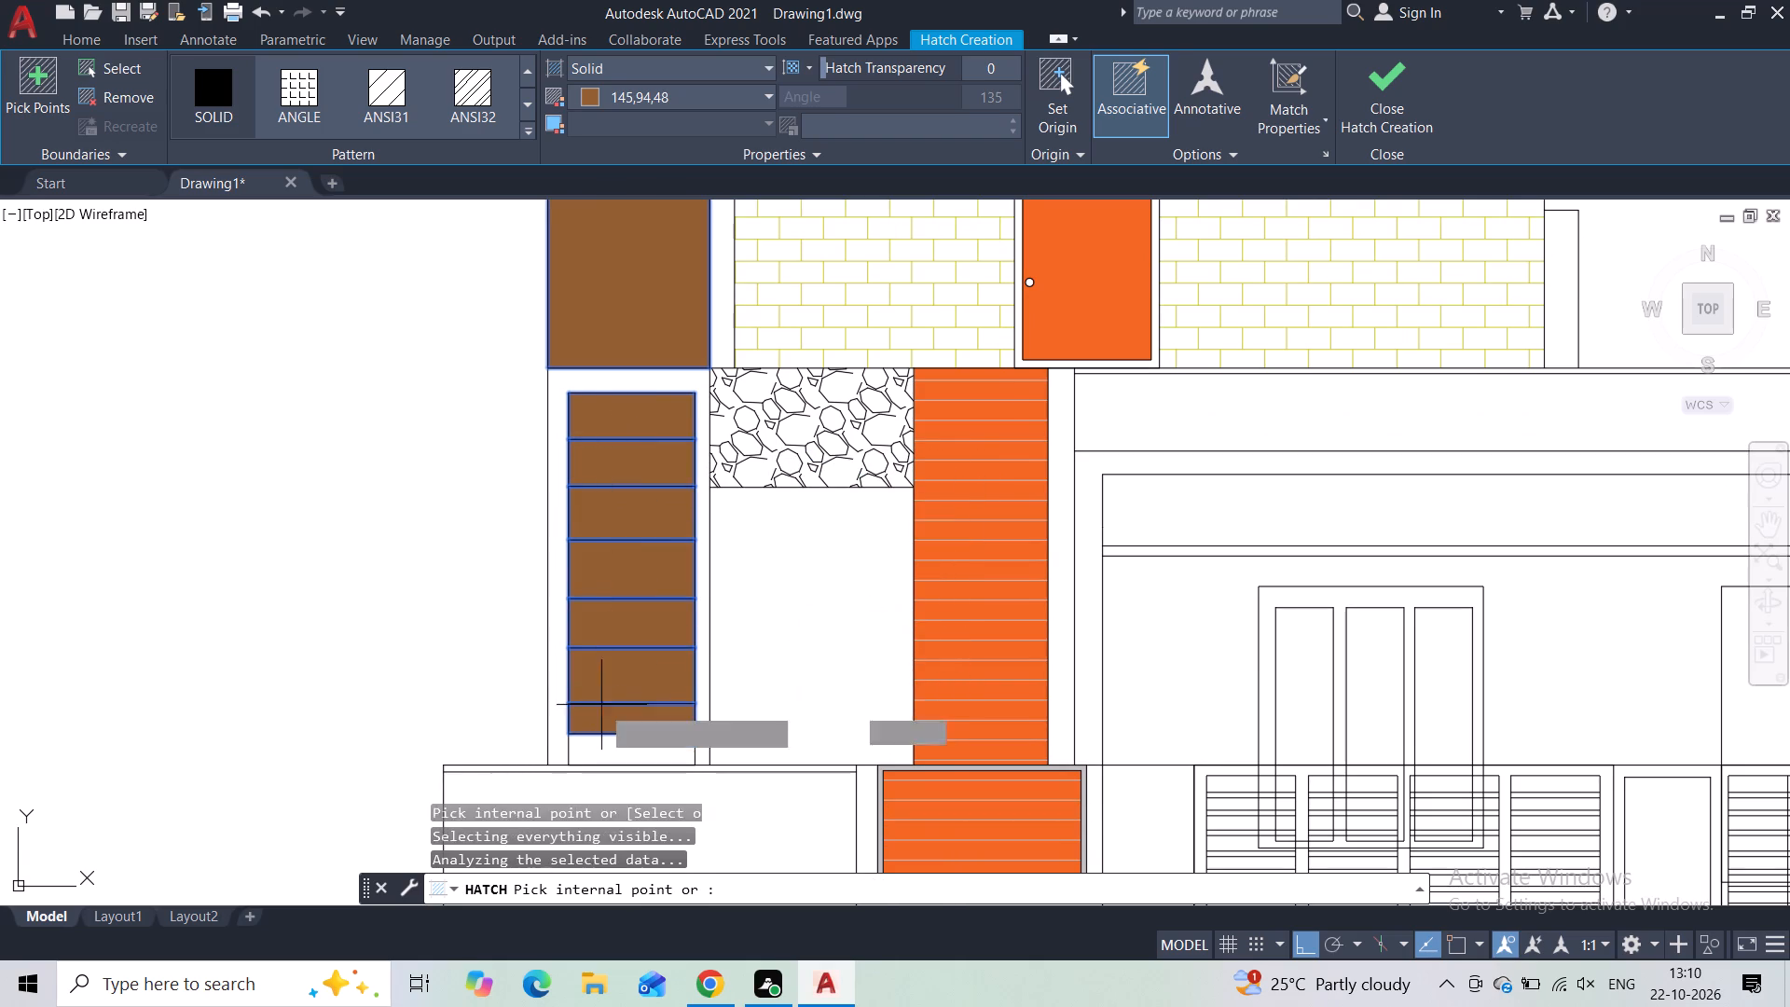
left_click(600, 752)
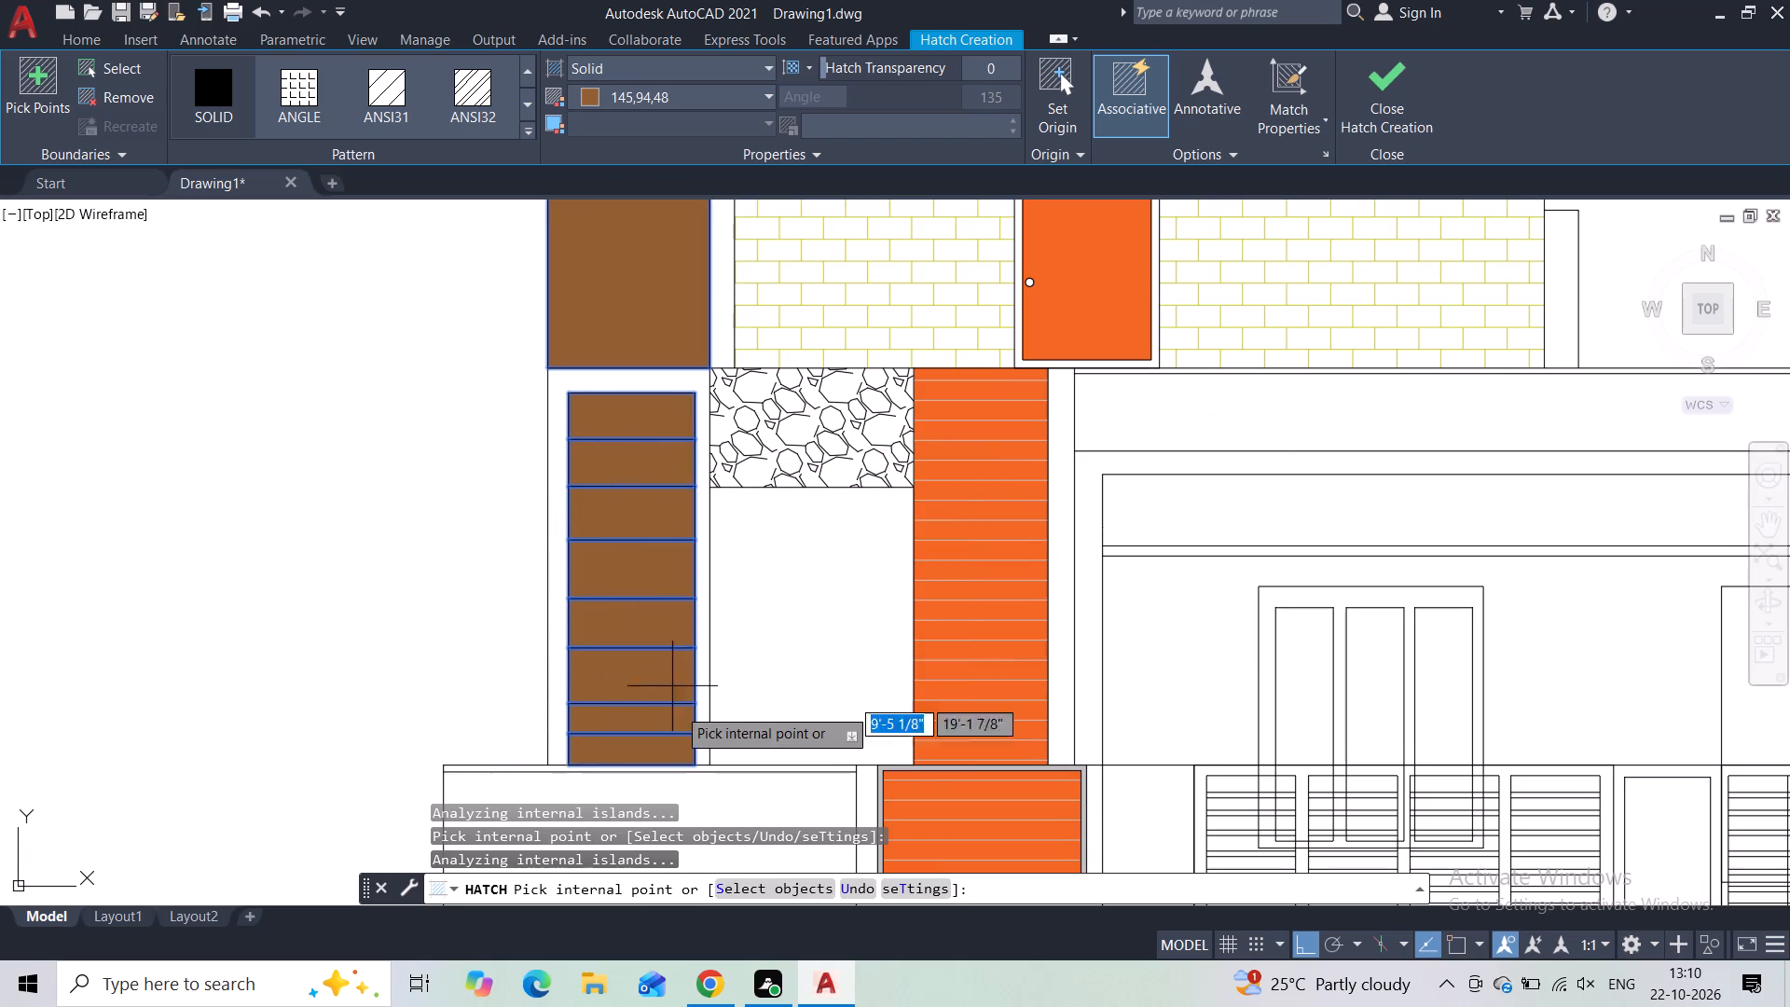
Fill the thin strip along the top of the left base wall and the U-shaped surround of the orange base panel with the brown Solid hatch.
middle_click_drag(444, 614, 434, 406)
scroll(595, 599, "up", 3)
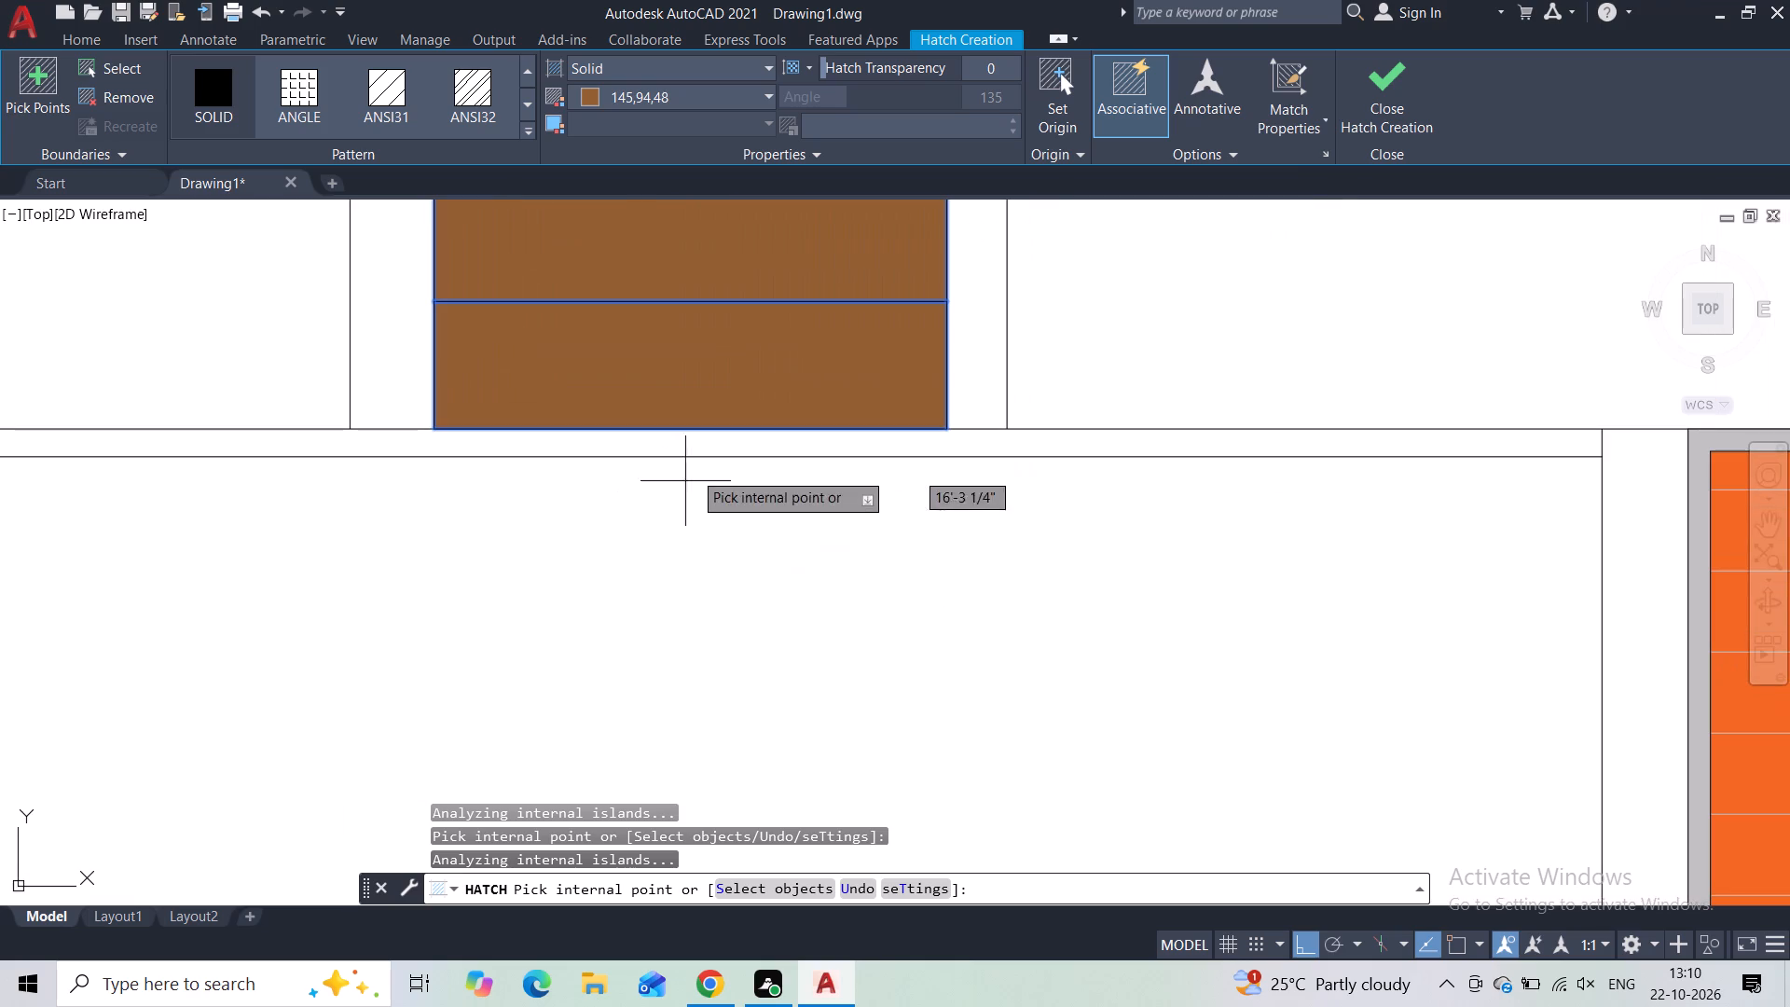
left_click(700, 452)
scroll(695, 594, "down", 2)
middle_click_drag(689, 594, 382, 367)
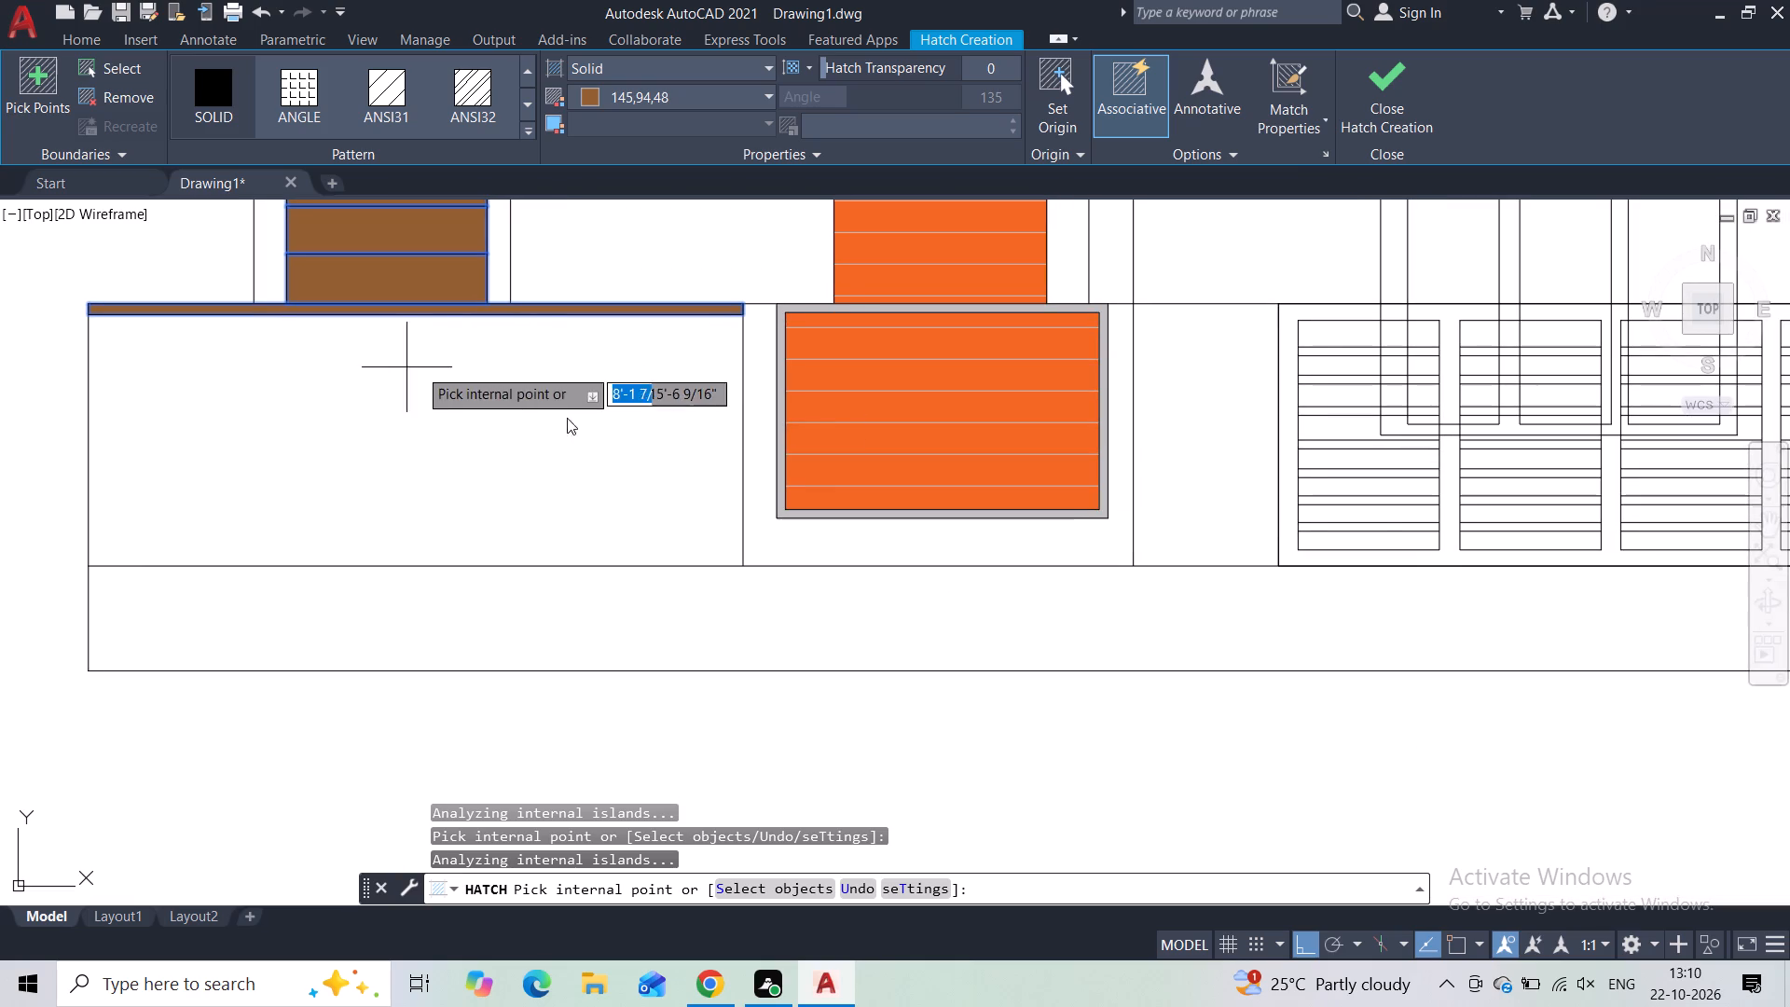
left_click(762, 390)
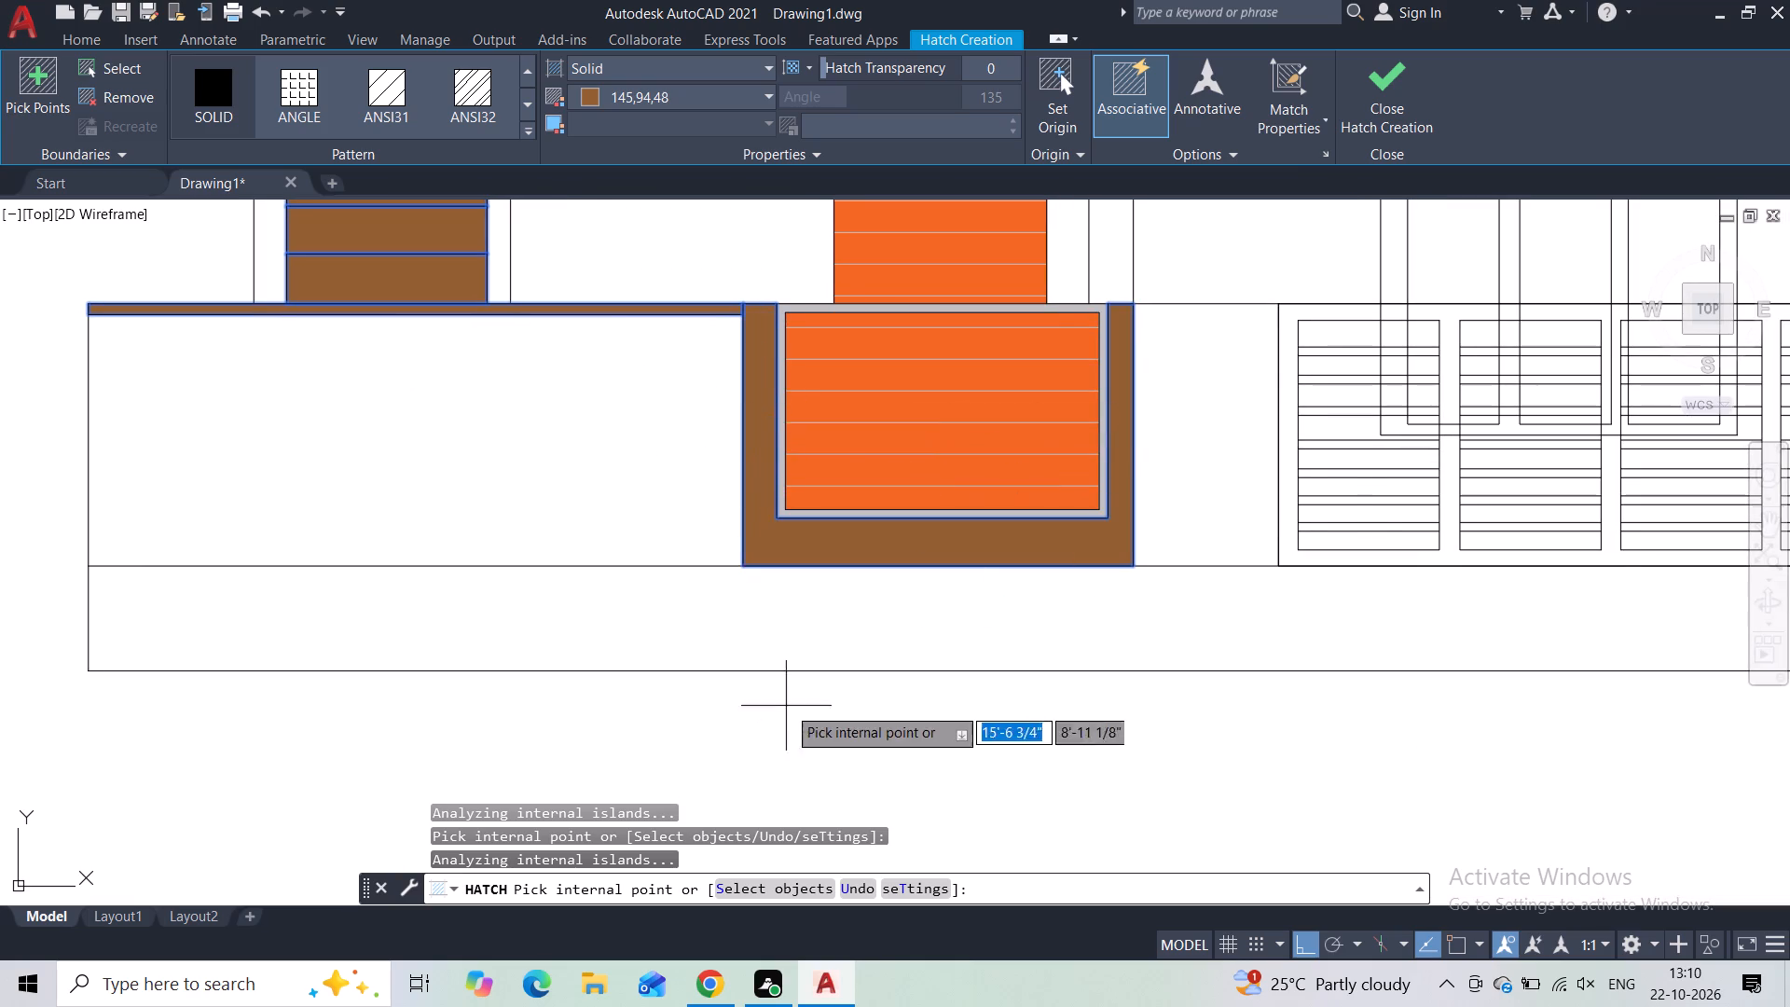
Fill the frame around the ground-floor facade, its two sides and top, with the Solid hatch in colour 145,94,48.
scroll(788, 706, "down", 3)
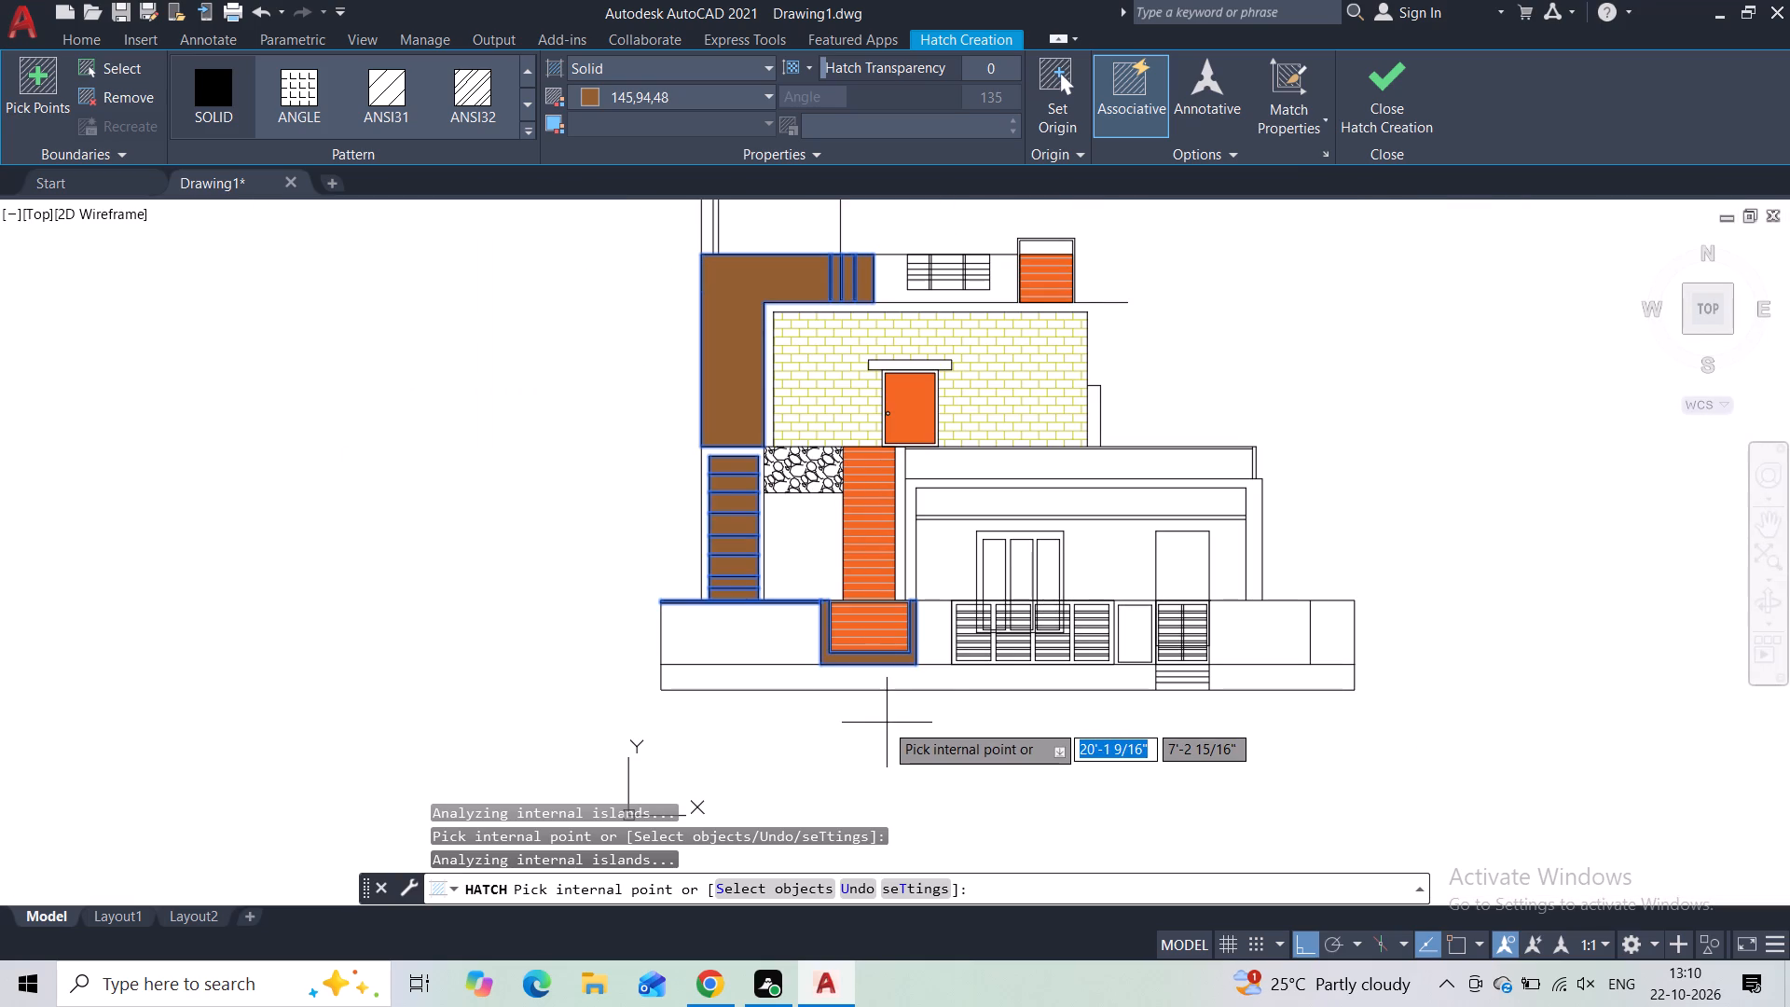
middle_click_drag(948, 740, 916, 772)
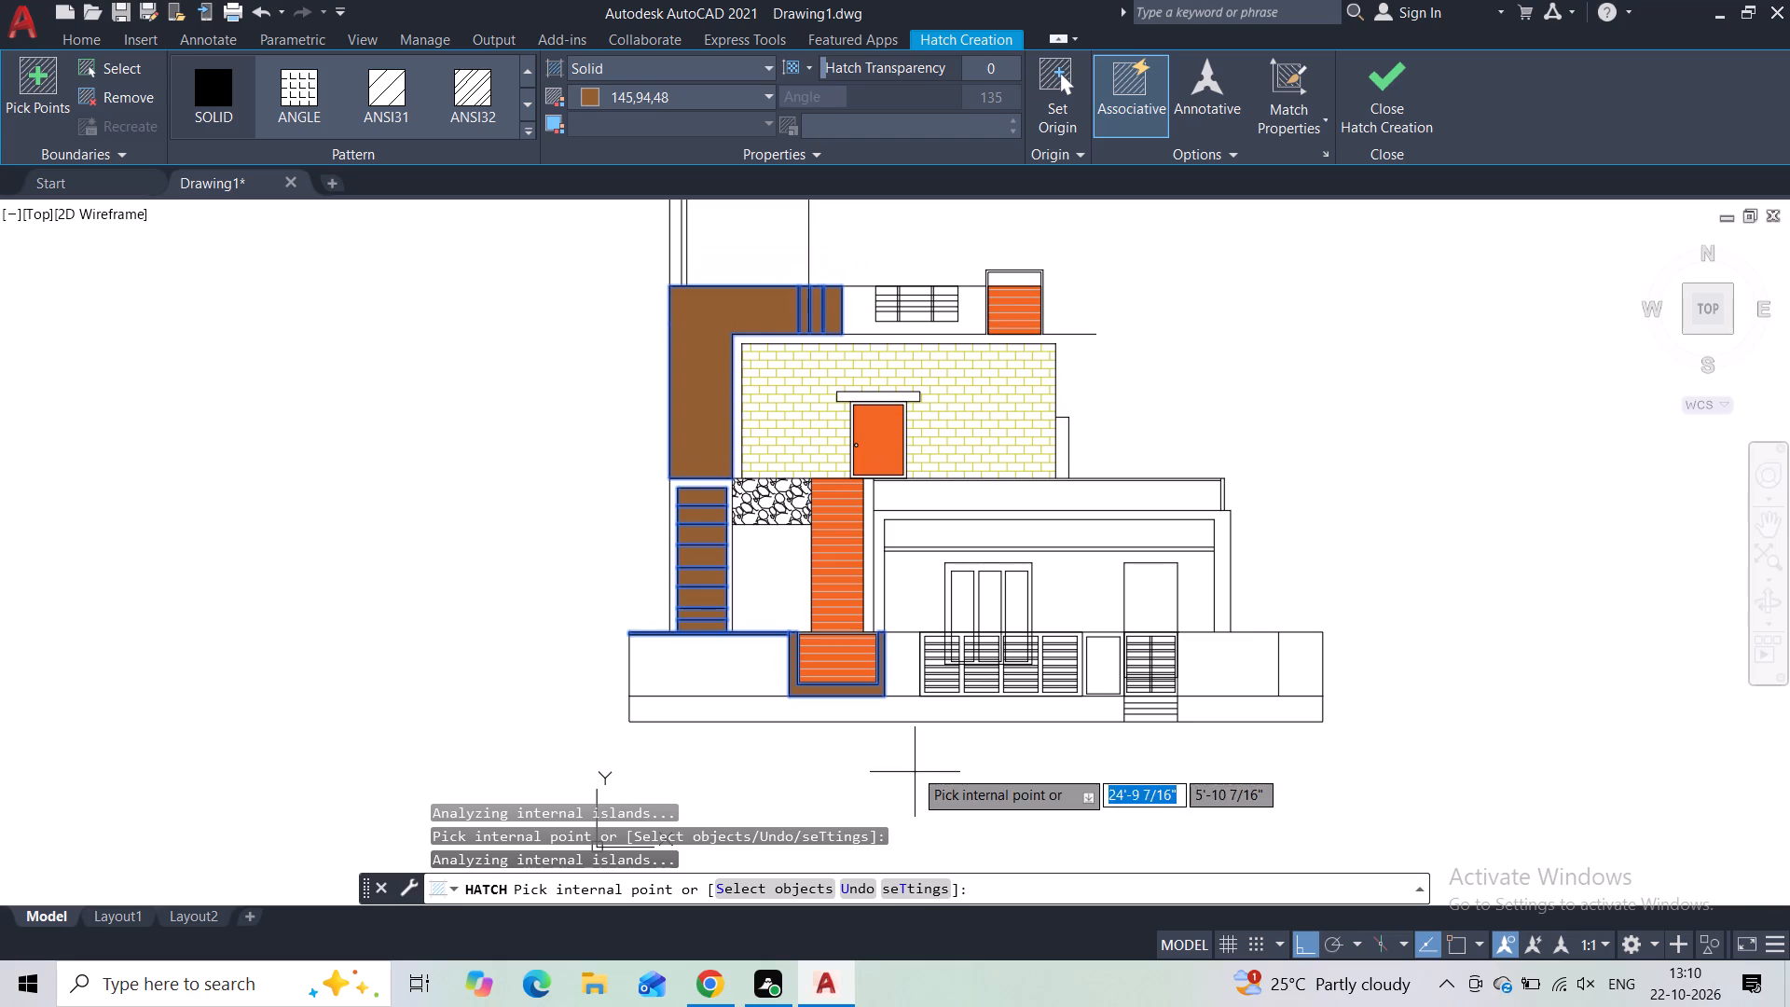
scroll(885, 609, "up", 3)
left_click(840, 561)
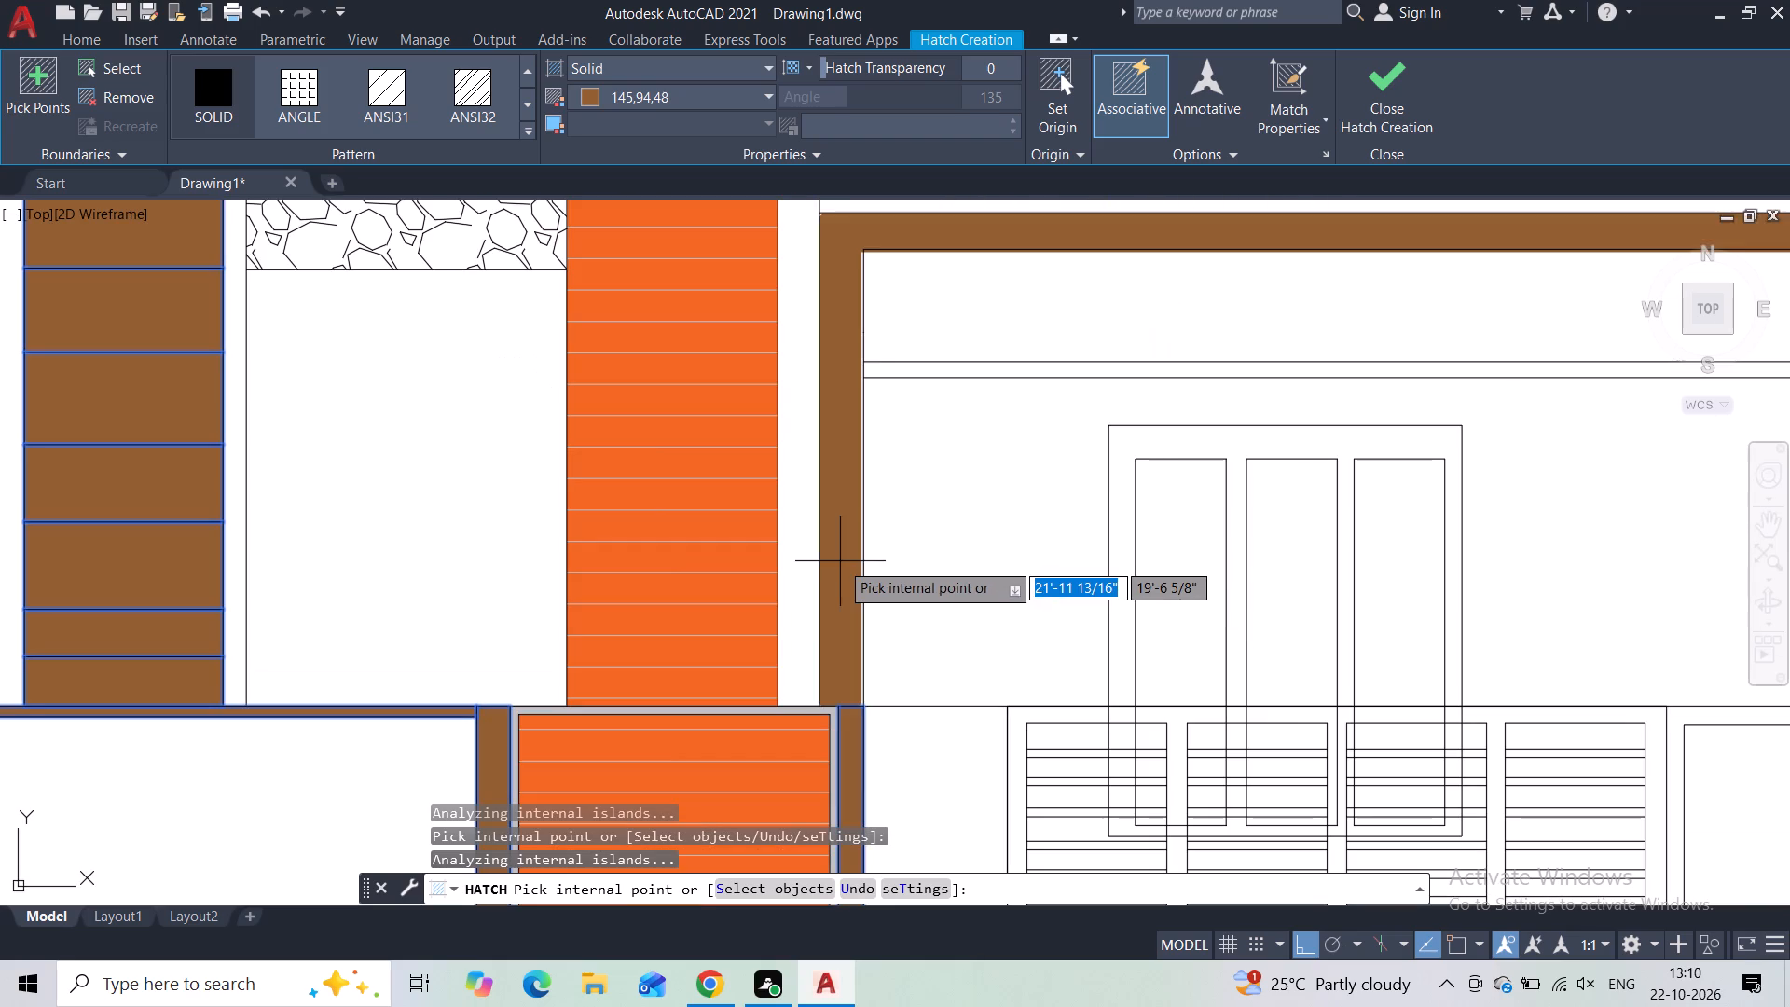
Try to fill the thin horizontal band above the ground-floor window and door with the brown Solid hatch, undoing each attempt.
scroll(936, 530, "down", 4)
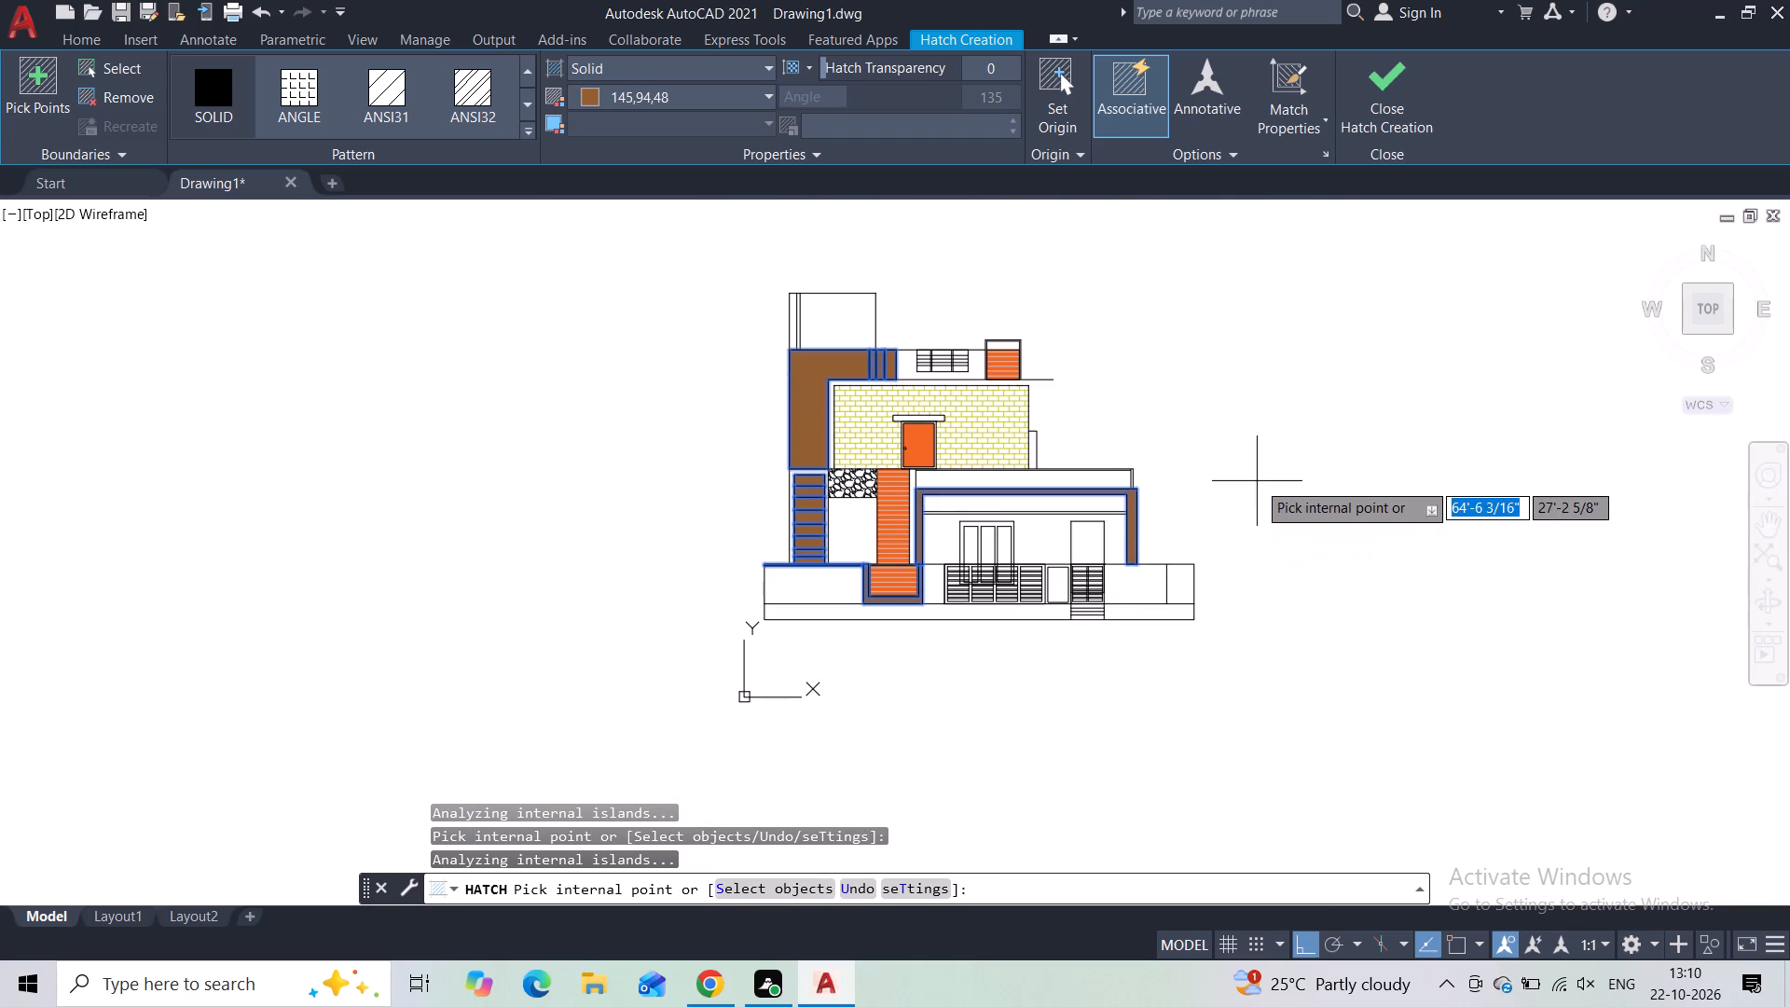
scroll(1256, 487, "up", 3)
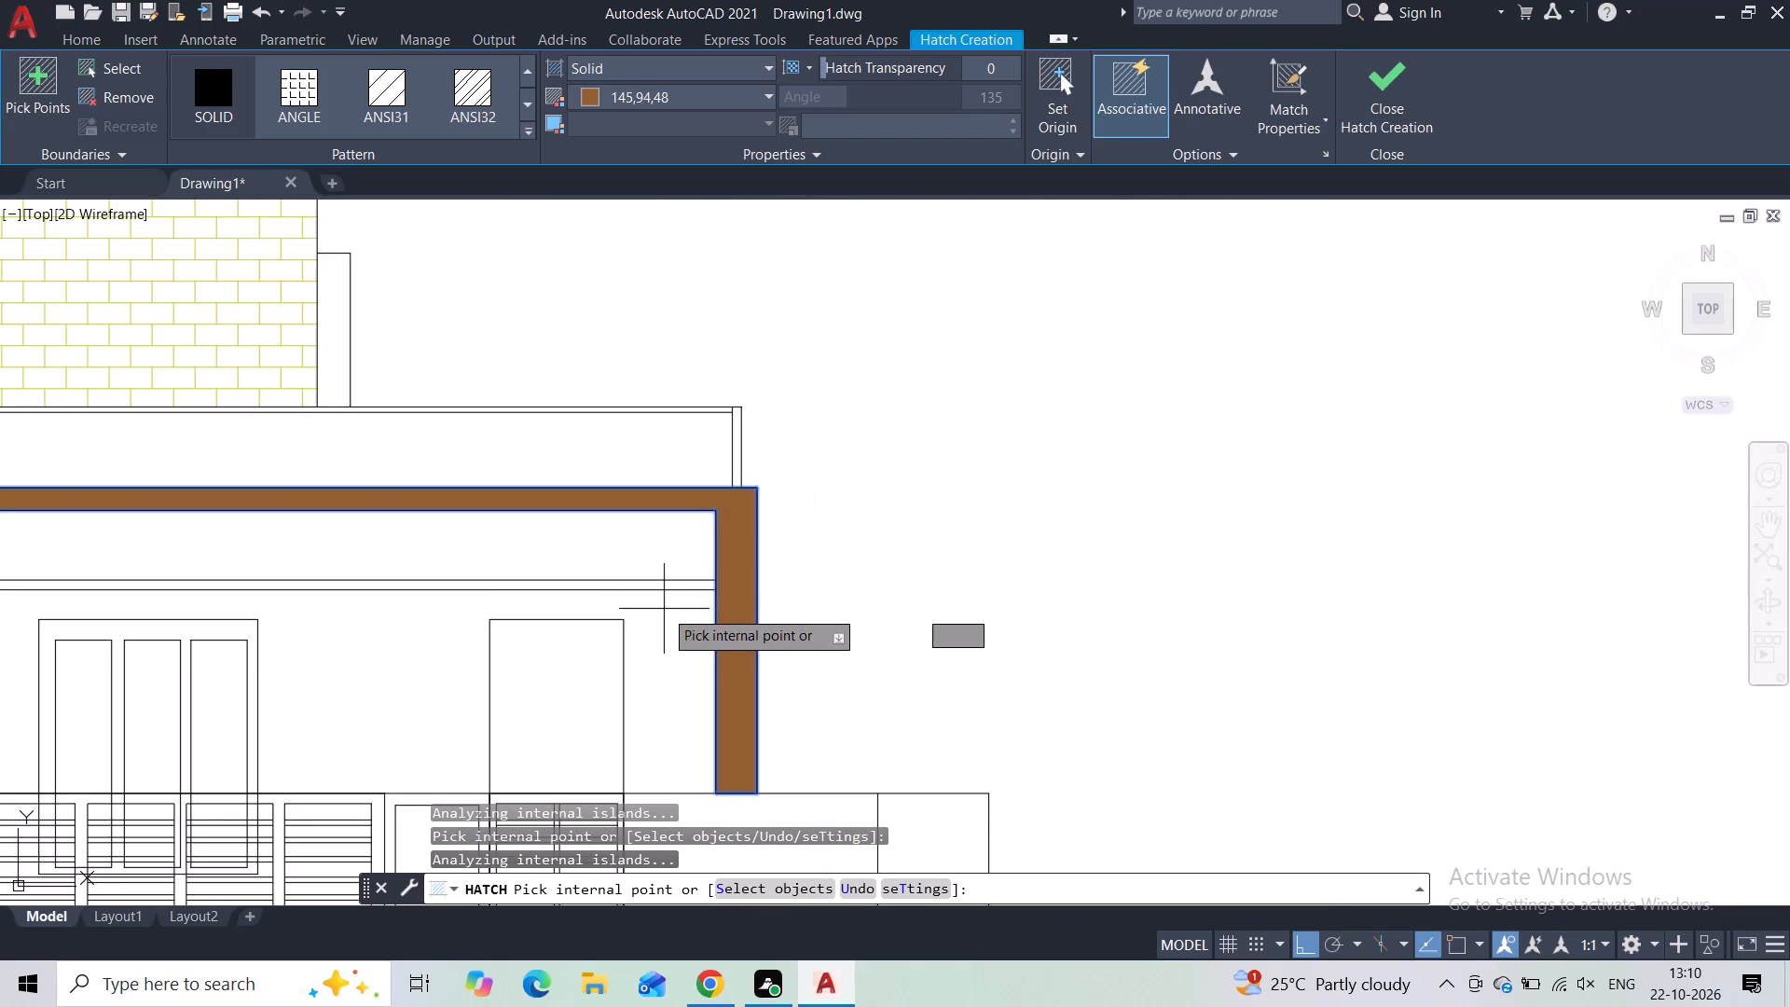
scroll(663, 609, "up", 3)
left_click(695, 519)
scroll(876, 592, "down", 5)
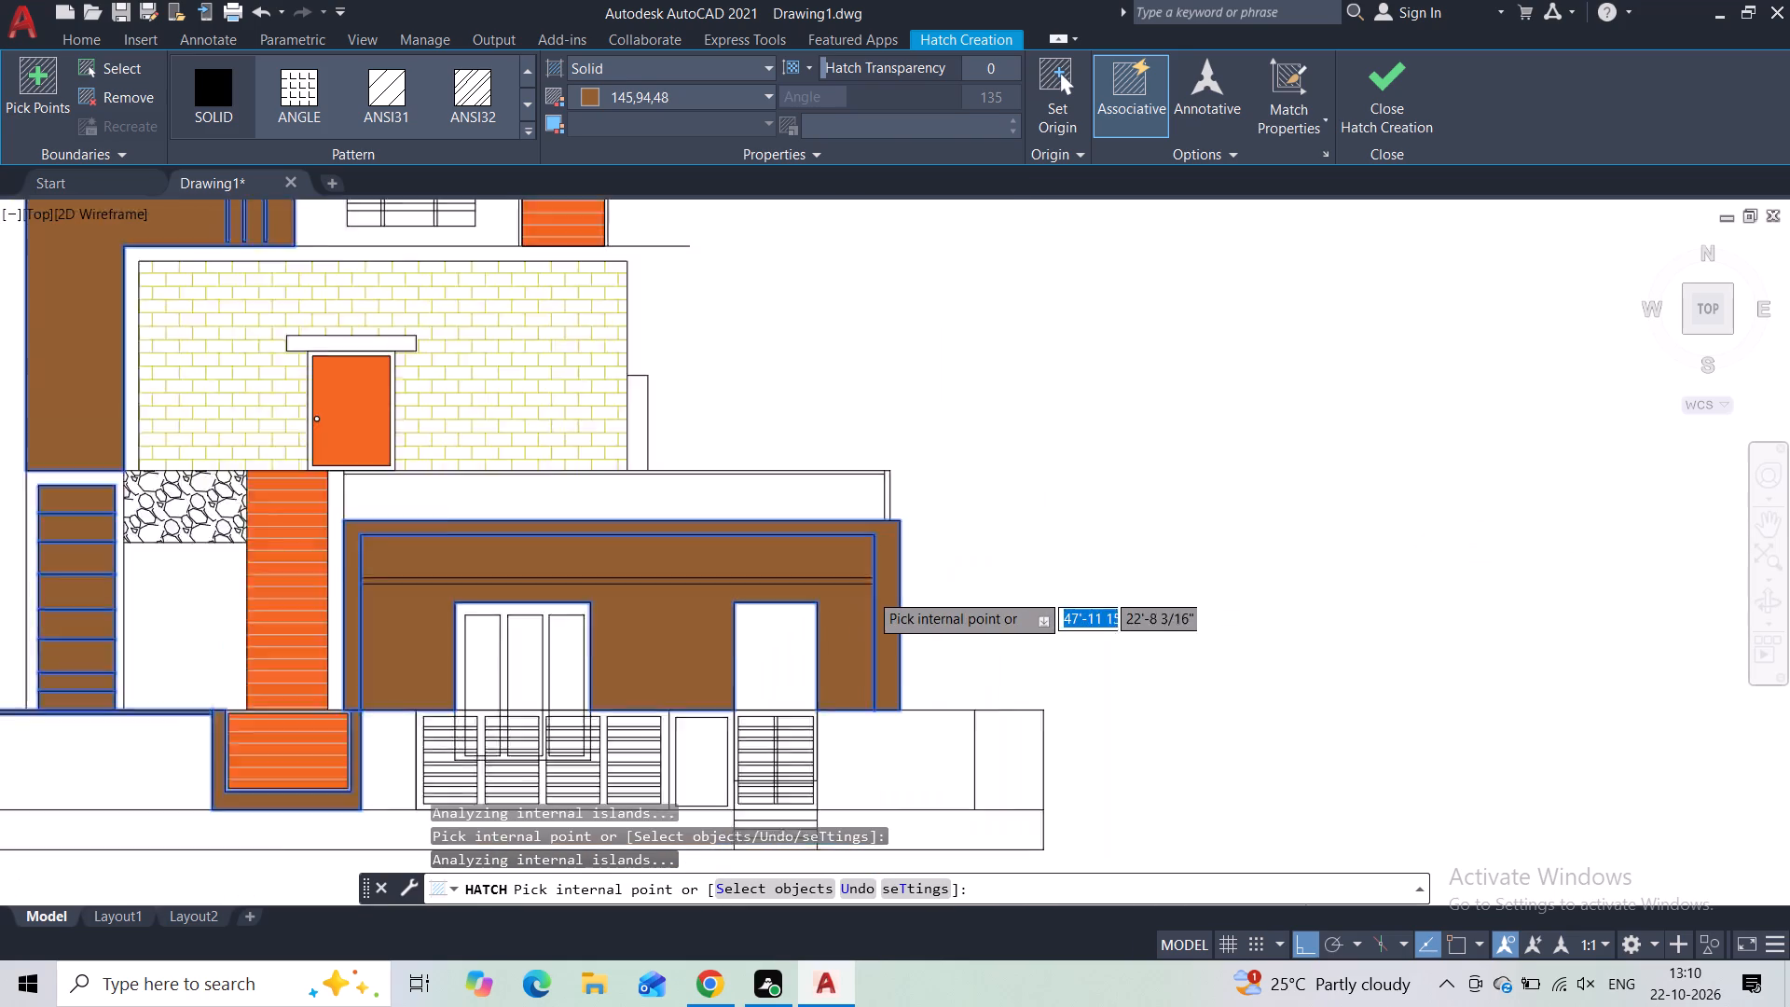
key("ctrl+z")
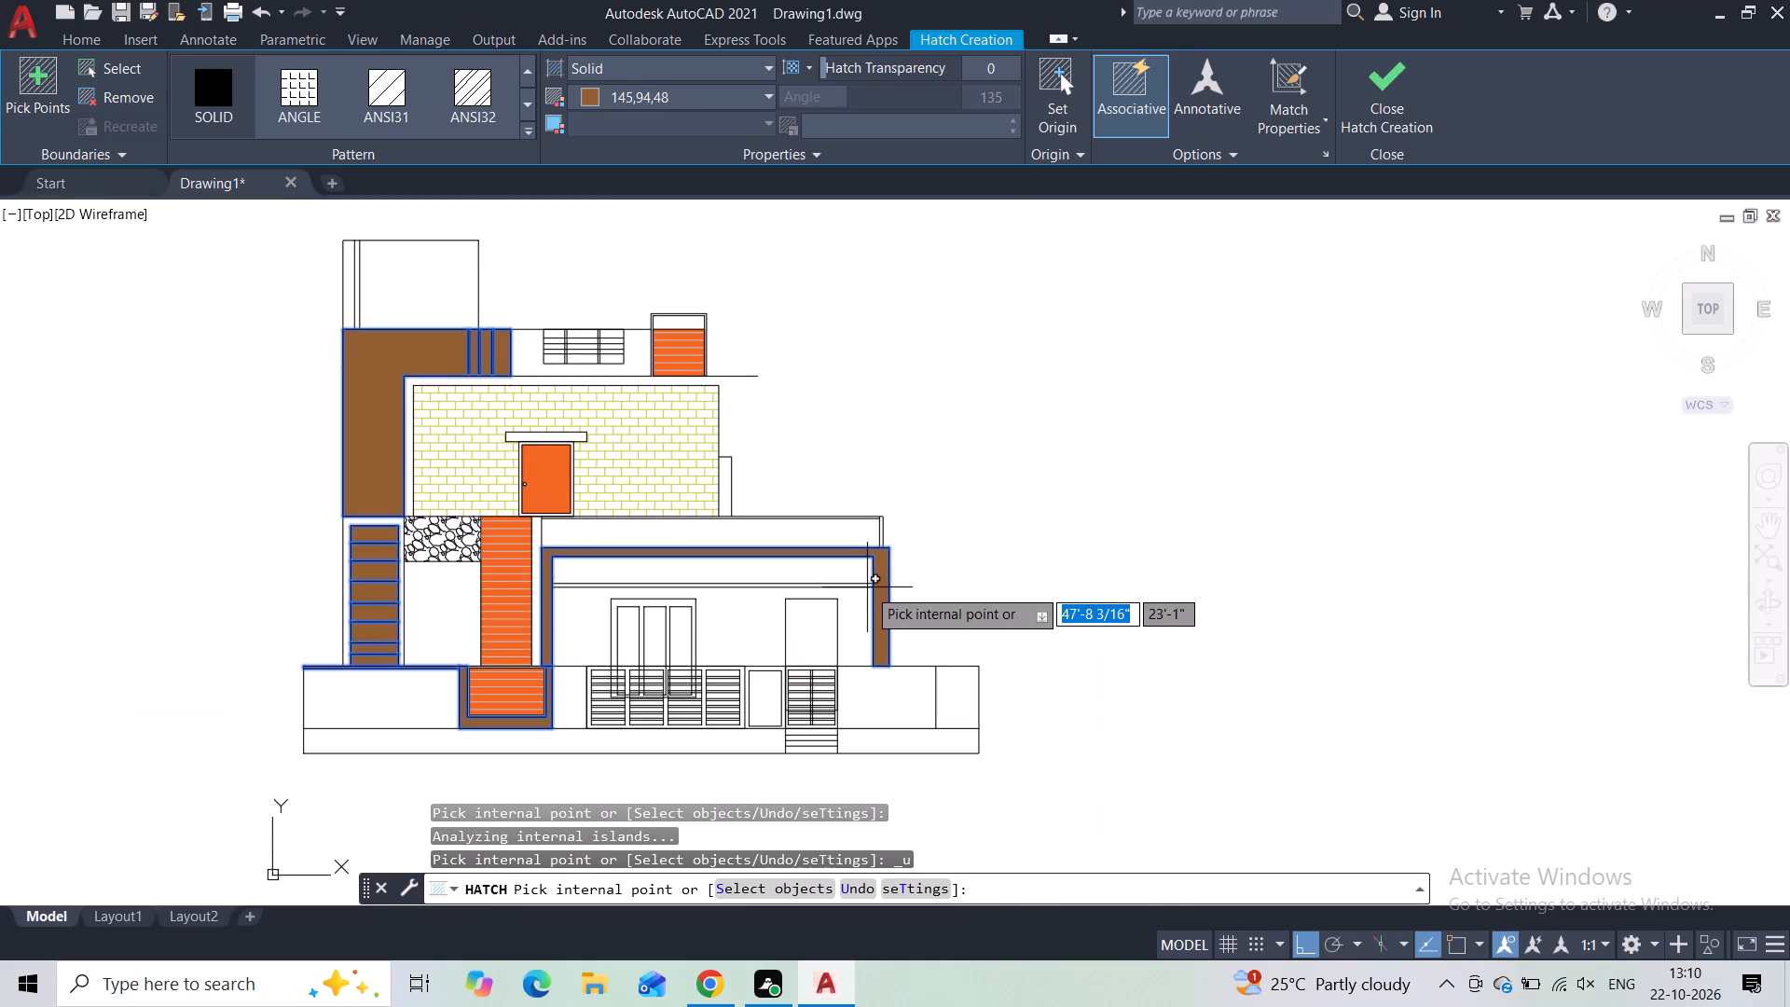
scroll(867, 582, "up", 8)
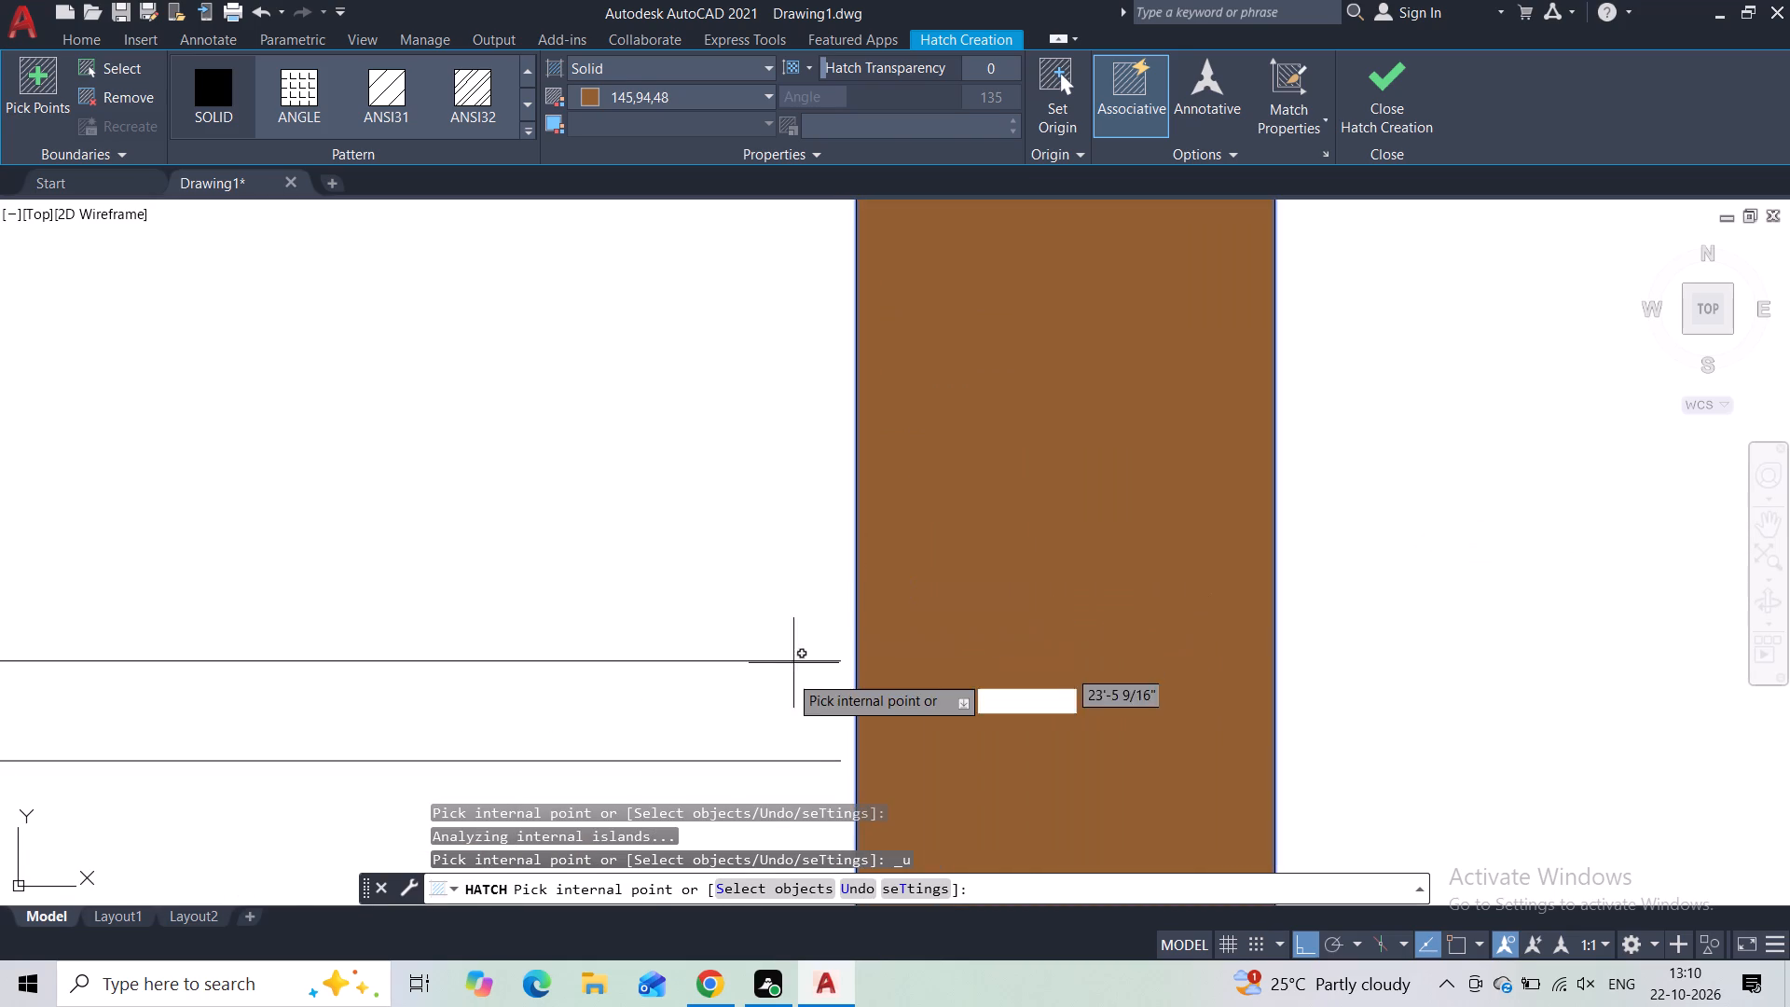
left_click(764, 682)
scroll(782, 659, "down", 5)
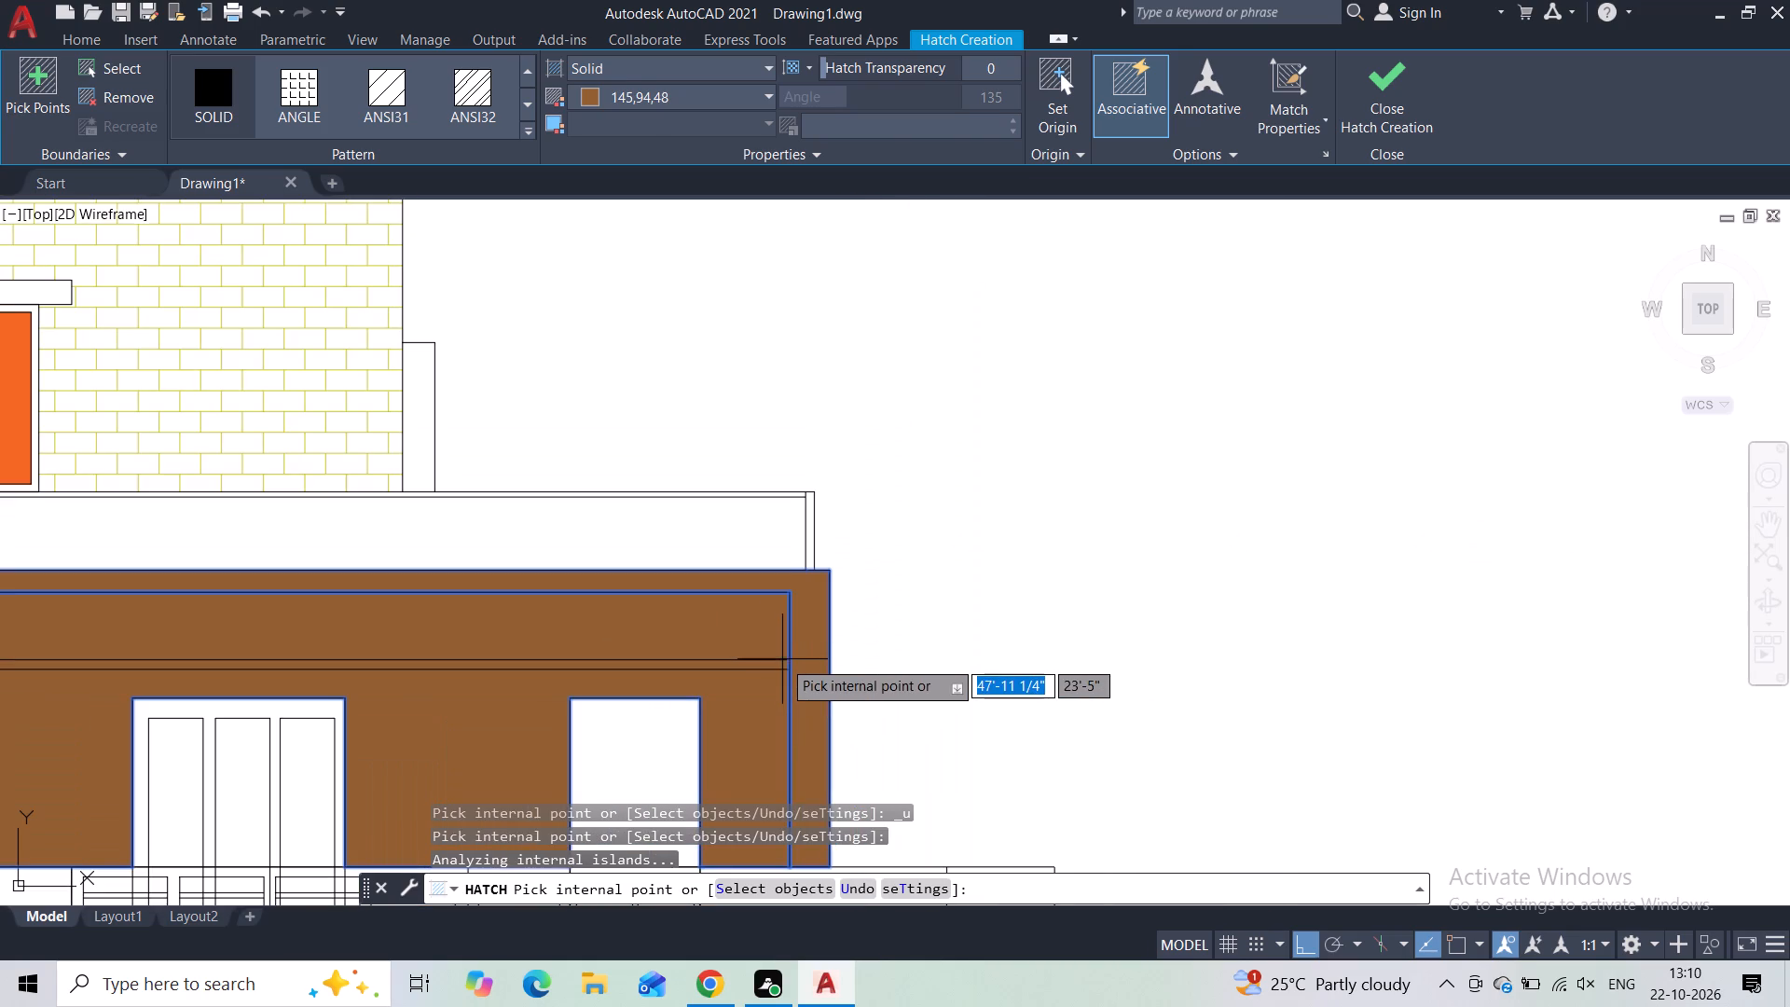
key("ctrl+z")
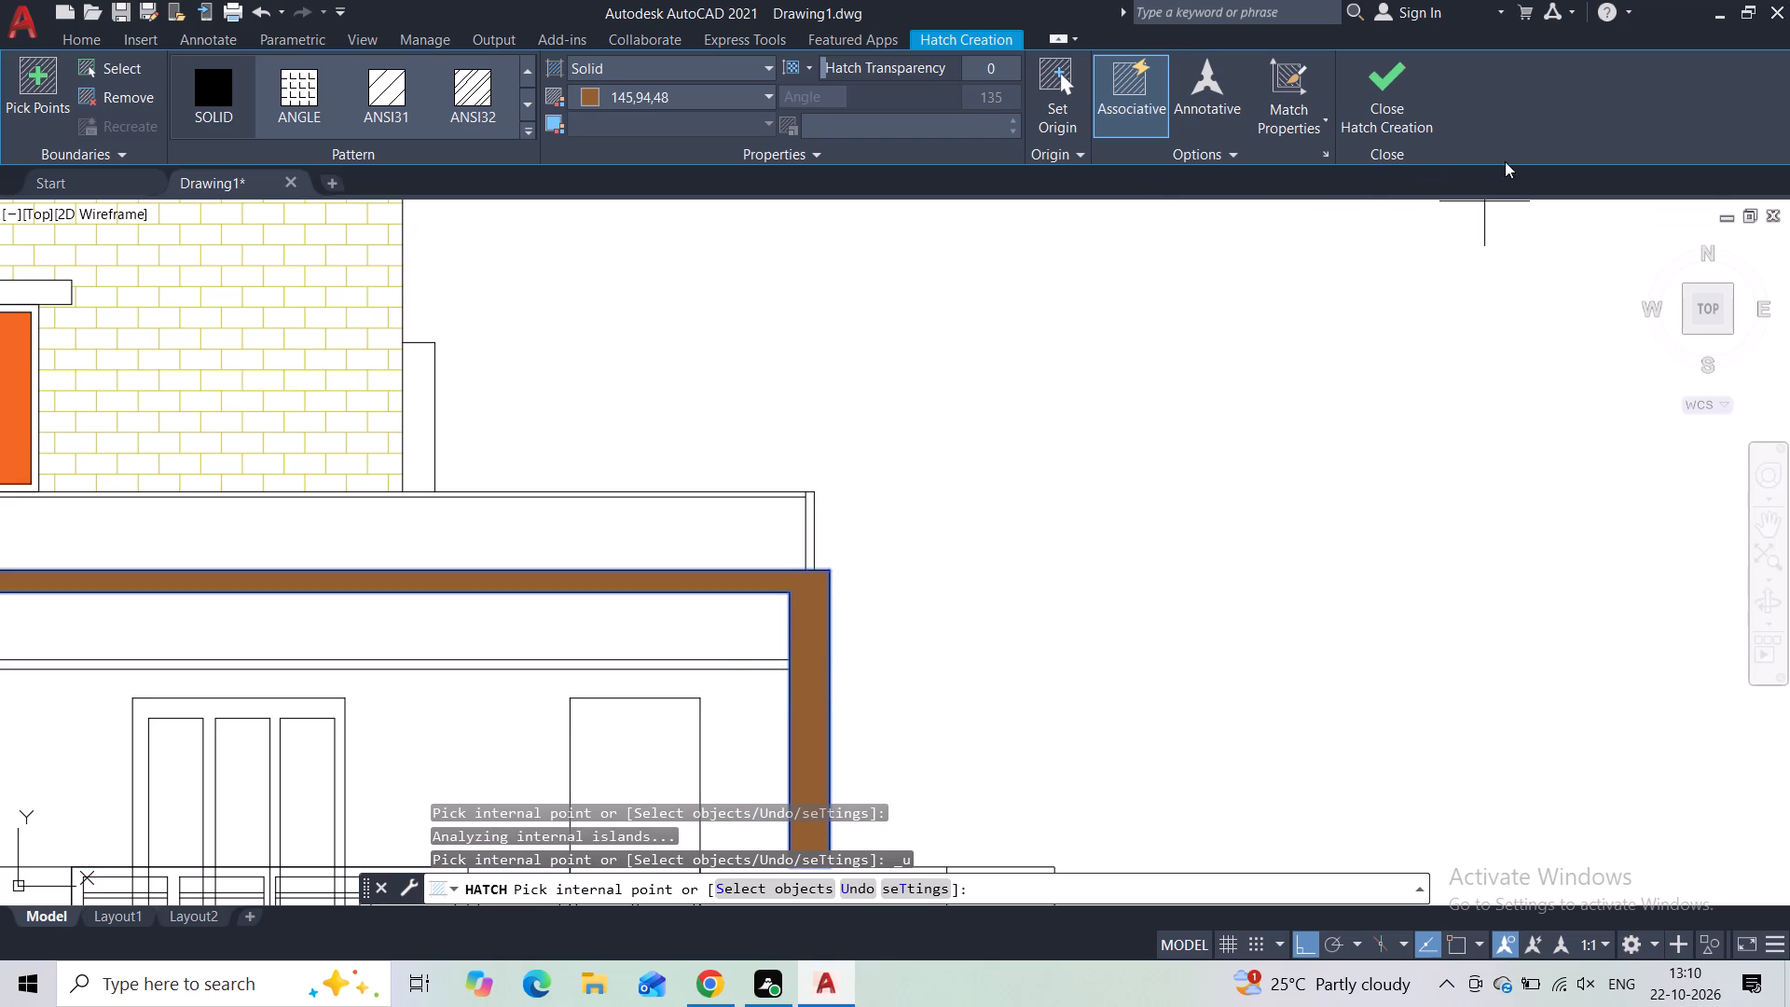
Finish the brown Solid hatch.
left_click(1383, 92)
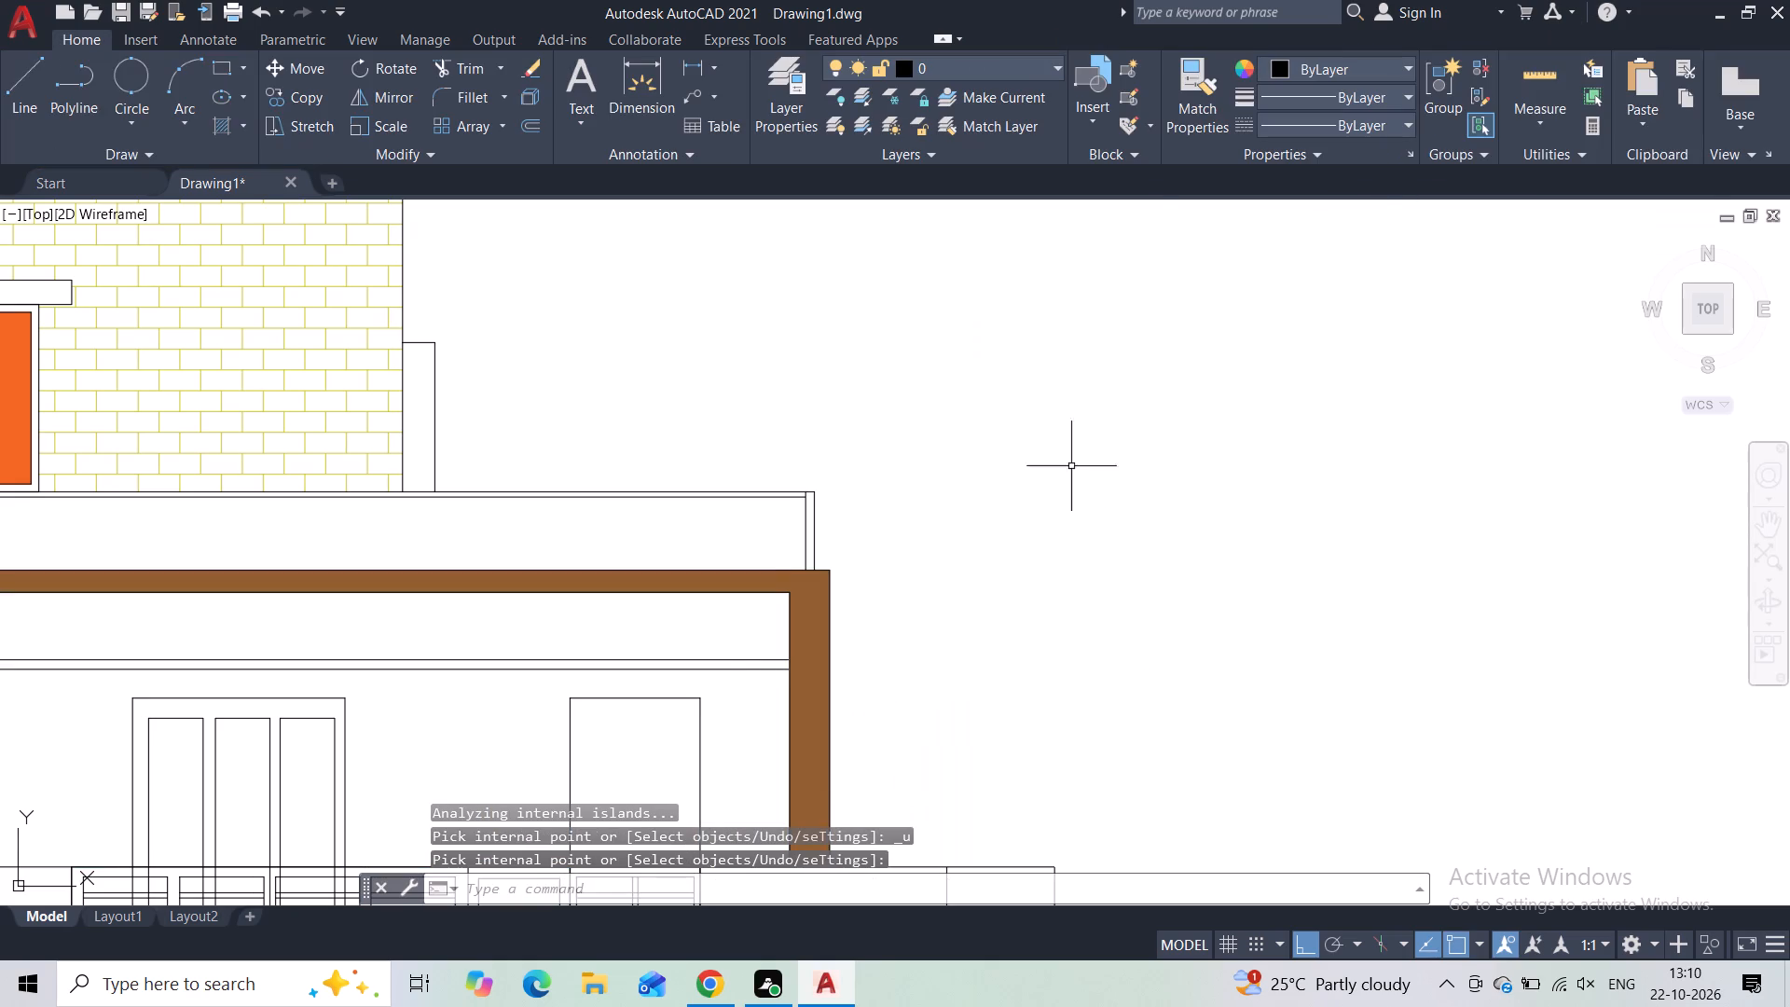
Extend the two horizontal lines of the band above the ground-floor window and door to the inner edge of the brown frame's right side.
middle_click_drag(933, 547, 1130, 490)
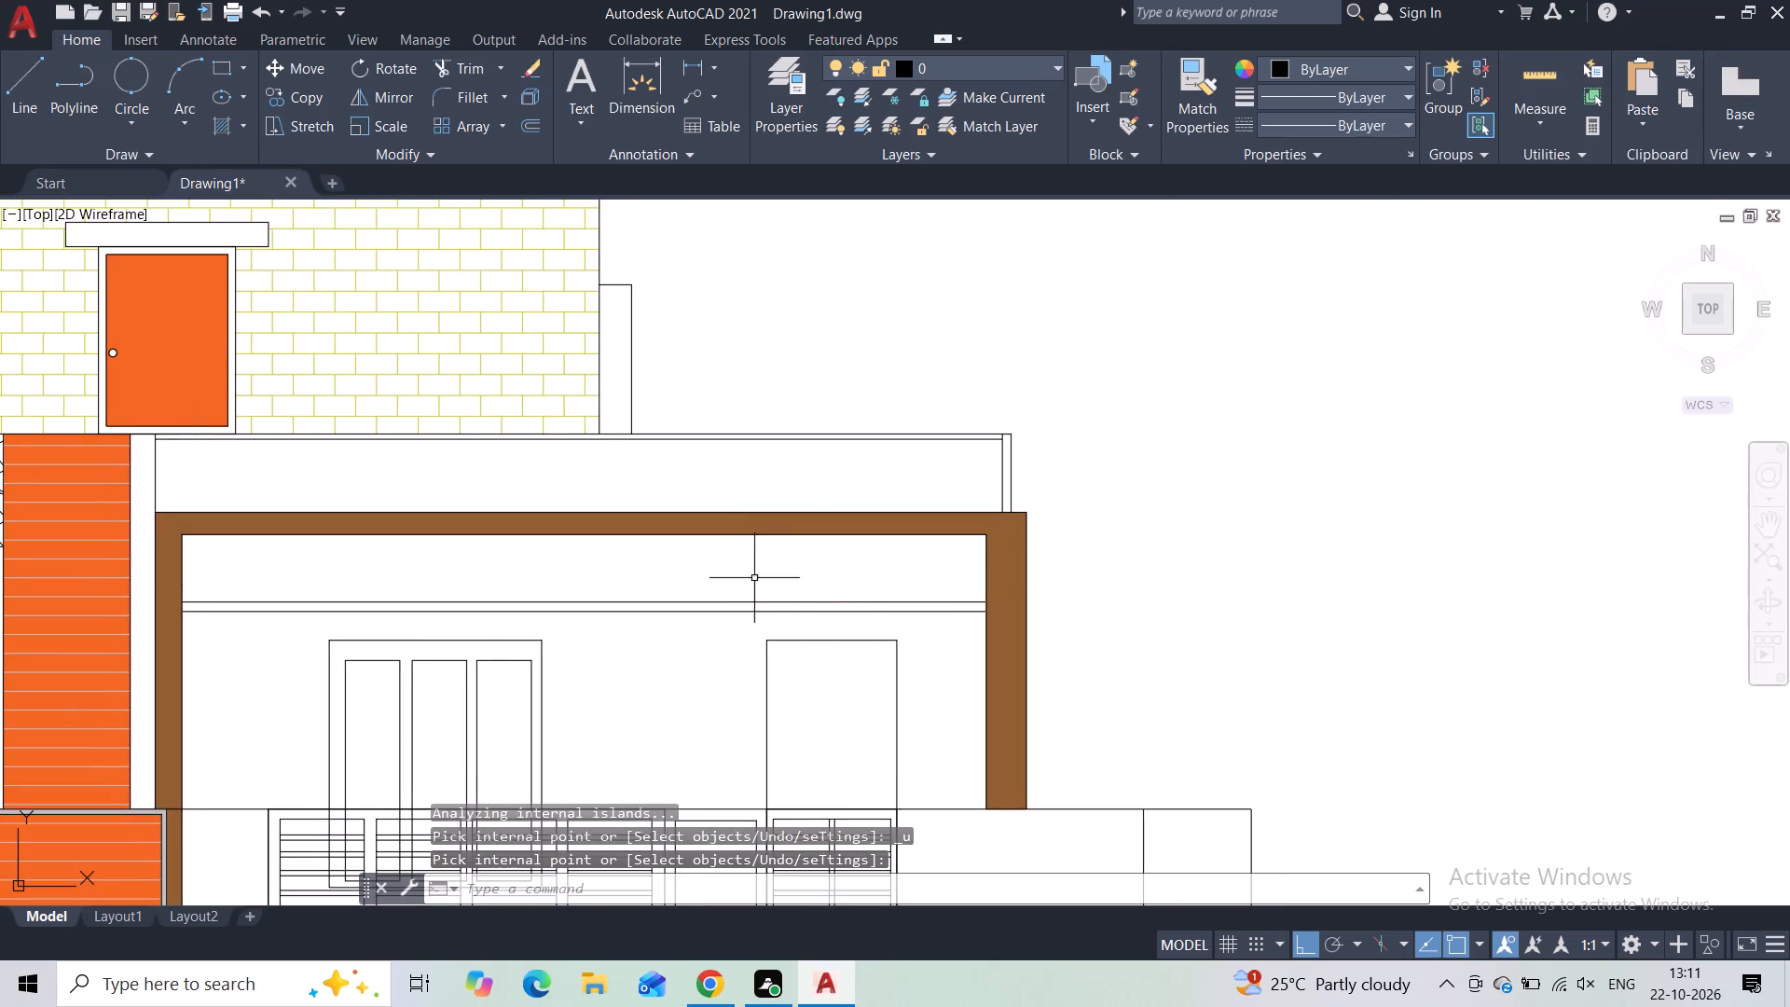
middle_click_drag(750, 593, 769, 318)
scroll(749, 594, "up", 1)
scroll(1112, 324, "up", 3)
scroll(1167, 381, "up", 3)
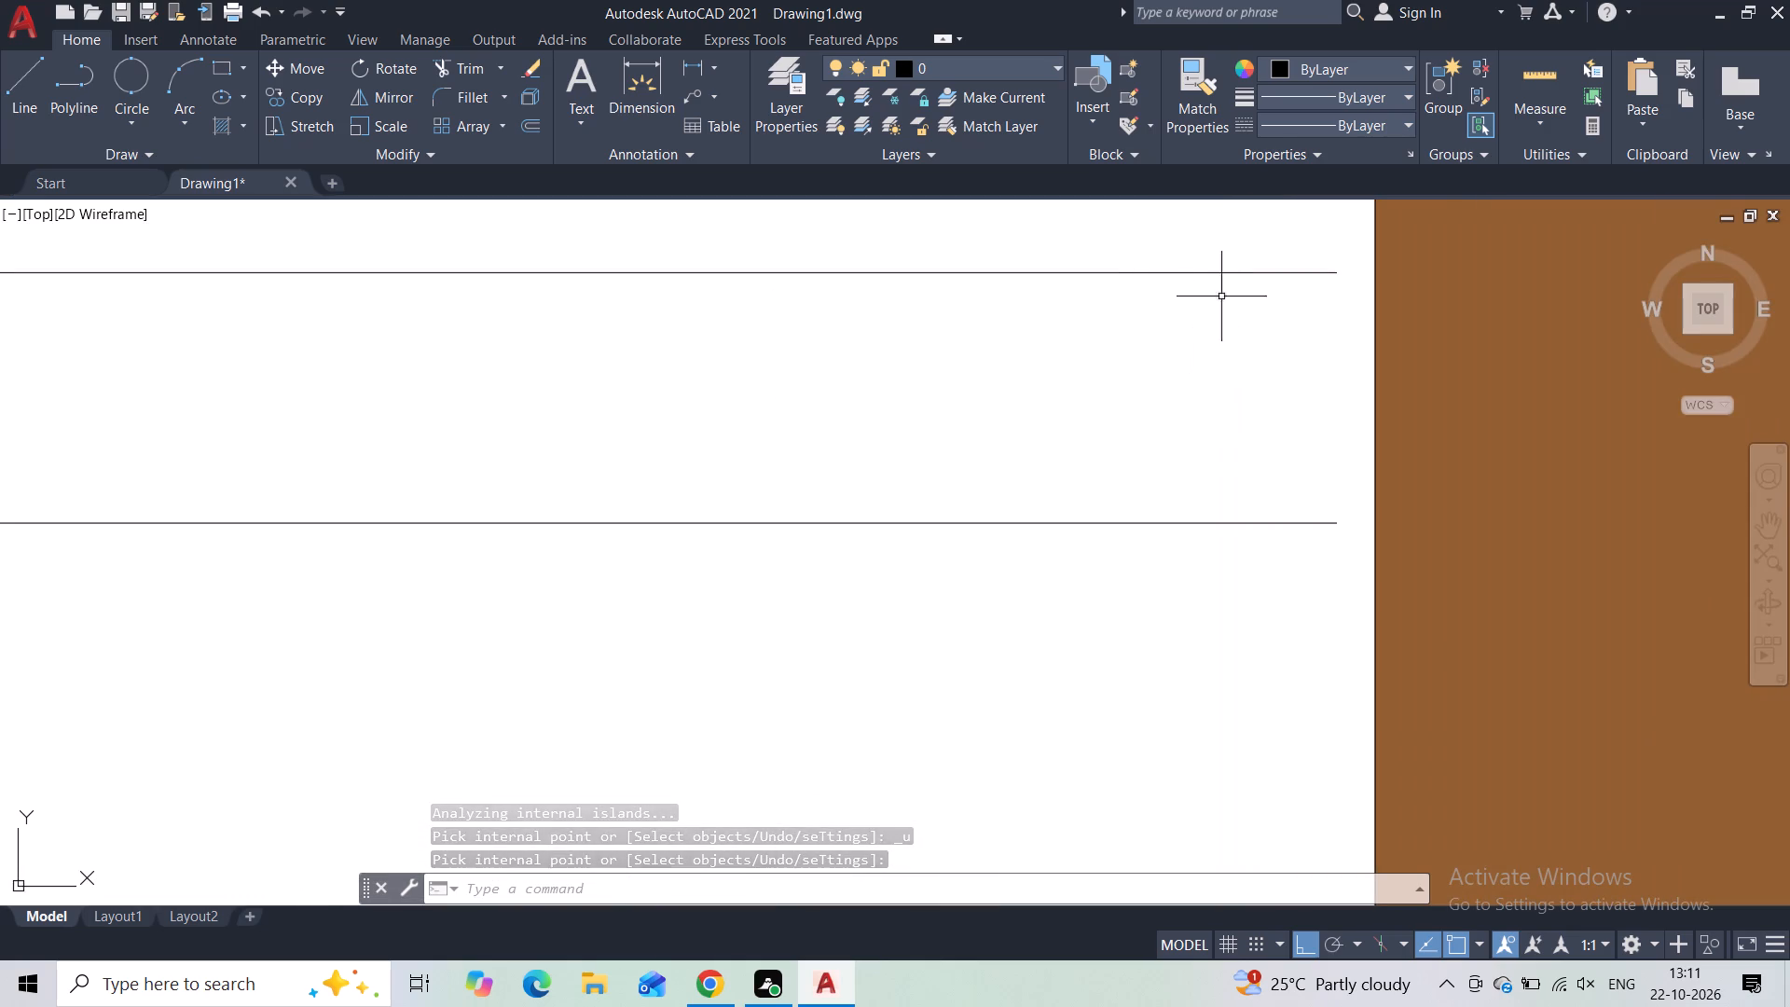
scroll(1250, 285, "up", 1)
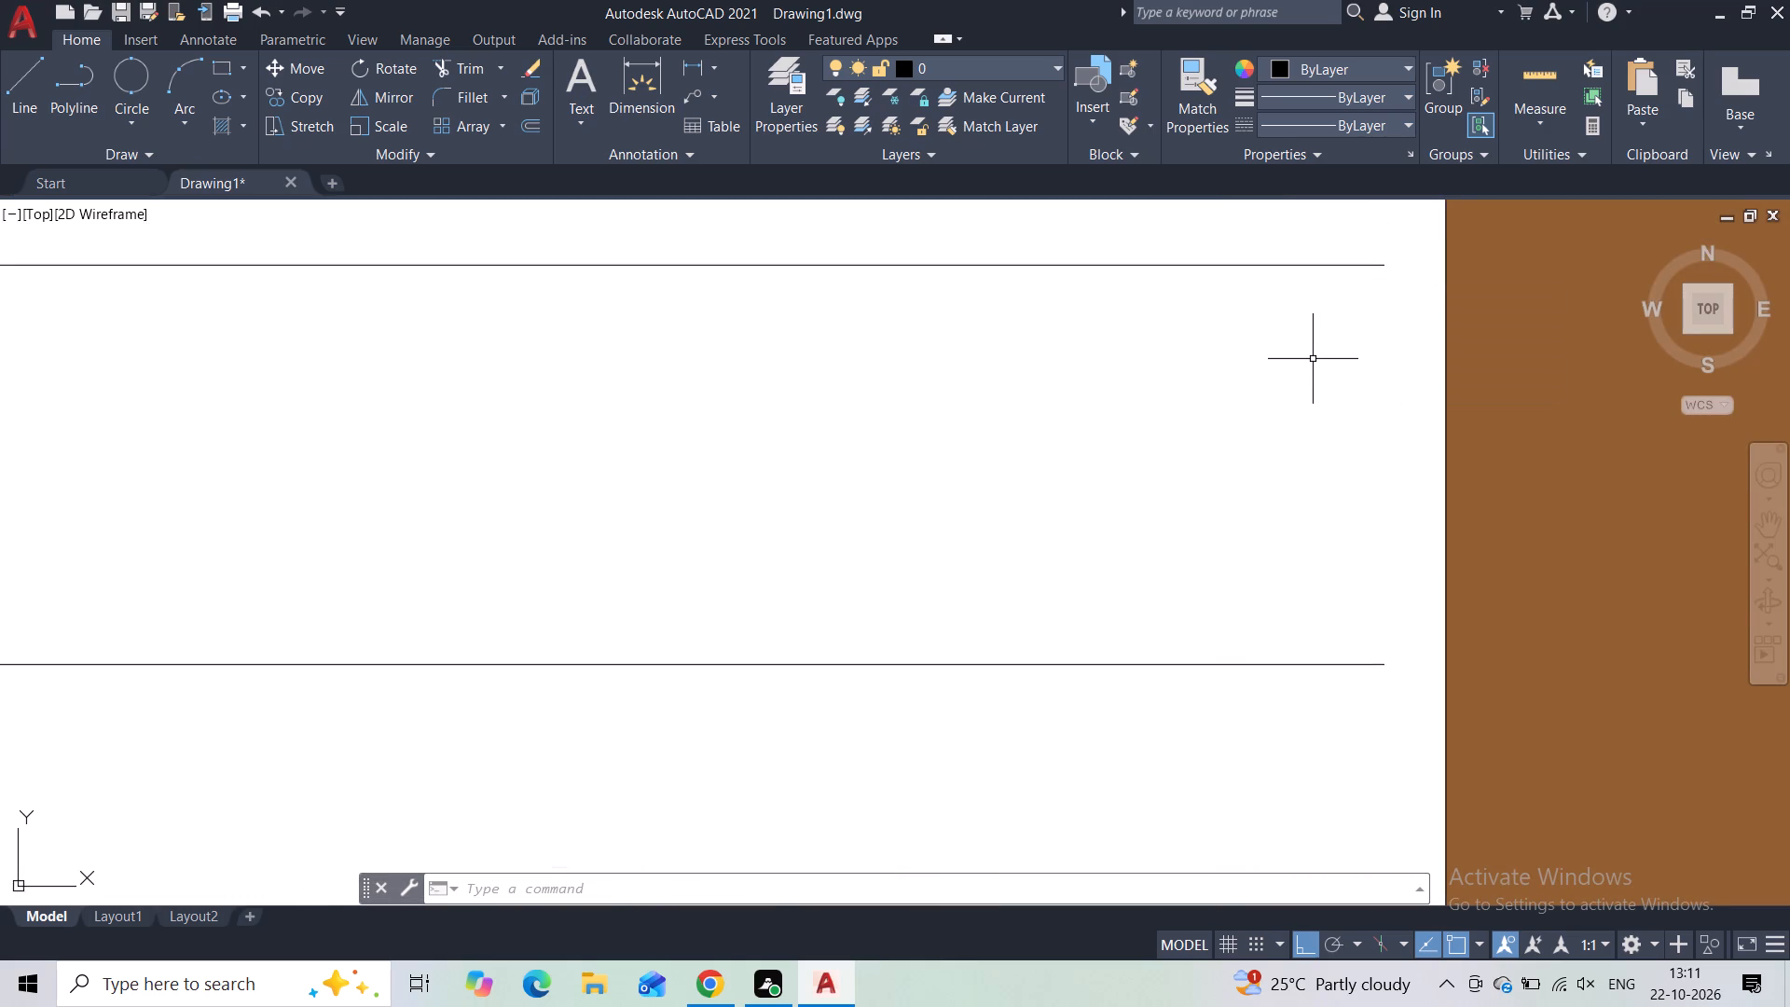
type("ex")
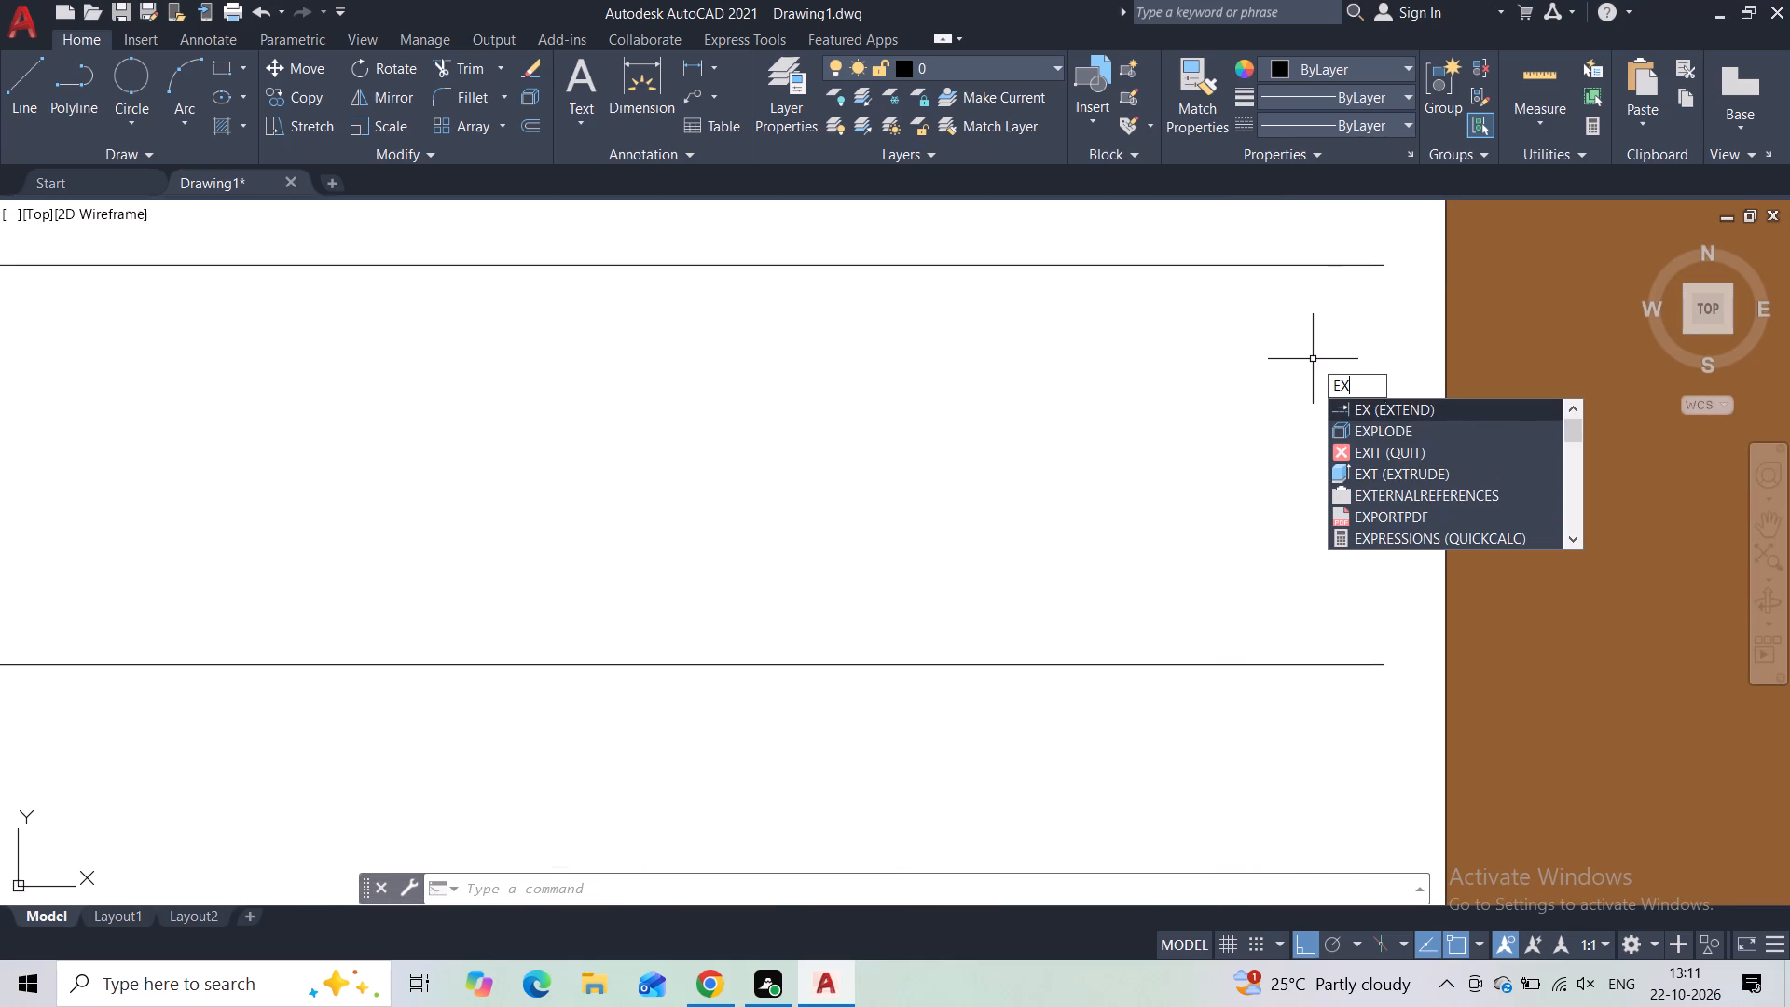
left_click(1384, 413)
left_click(1375, 266)
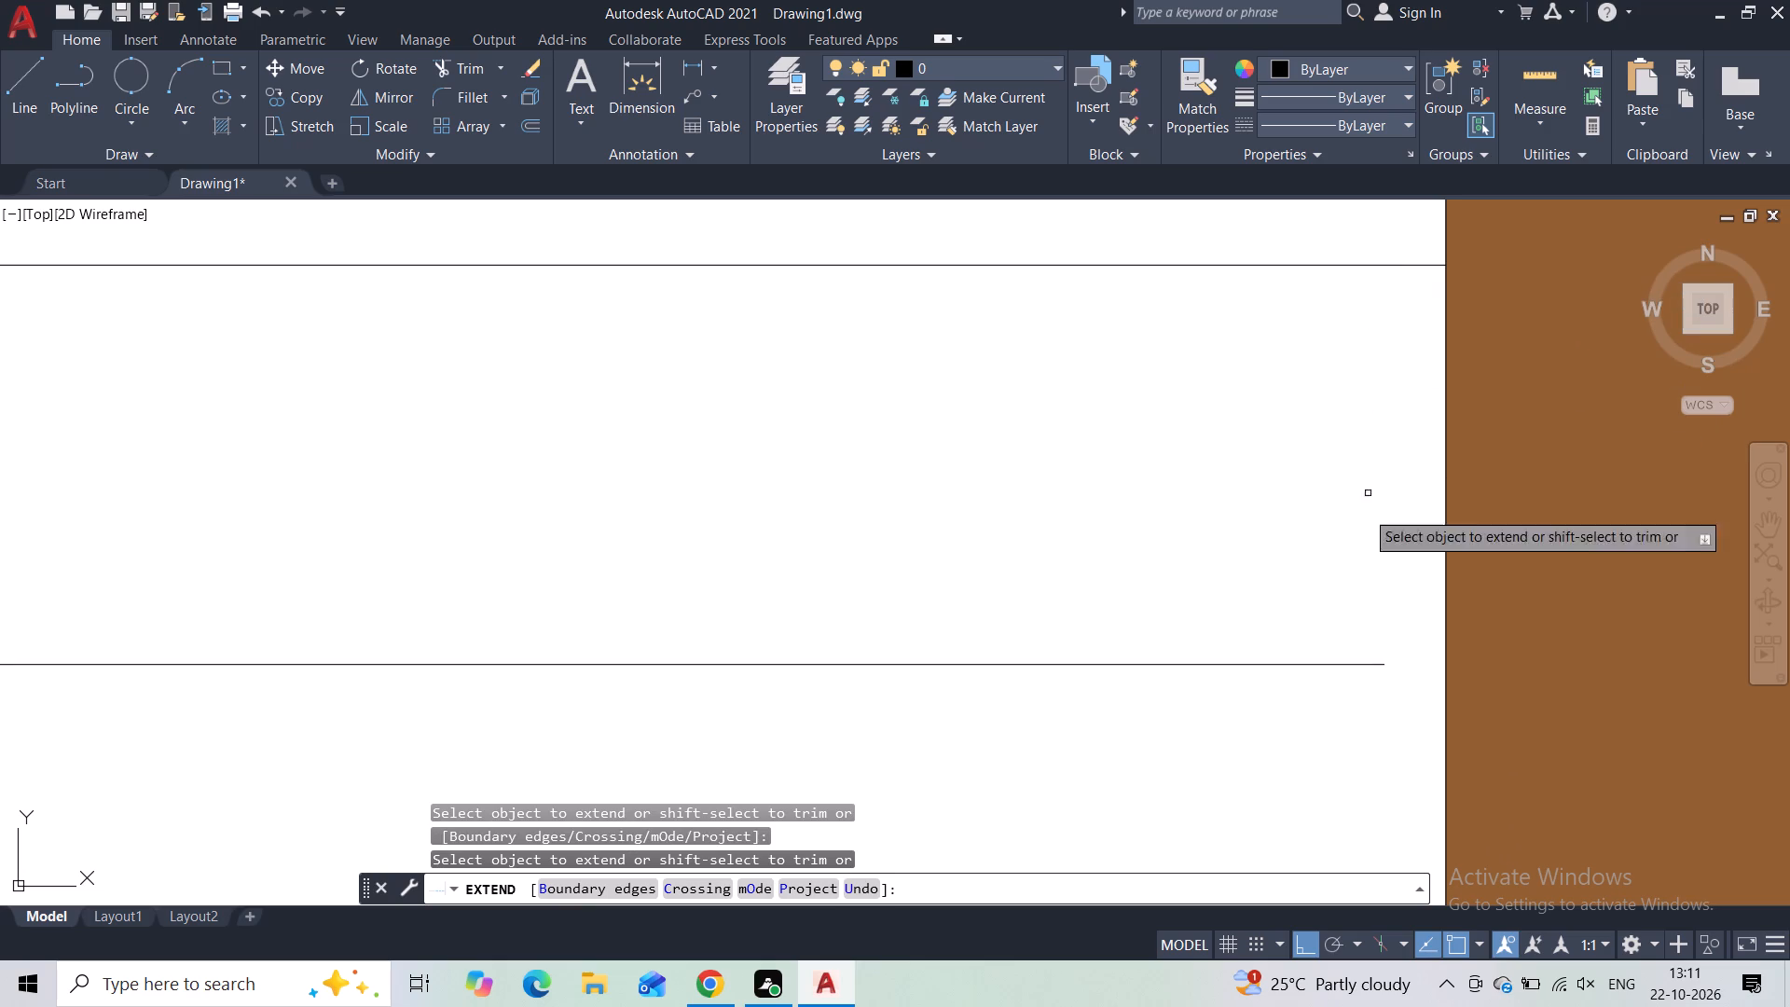
left_click(1346, 665)
scroll(1324, 587, "down", 3)
middle_click_drag(1114, 542, 1779, 398)
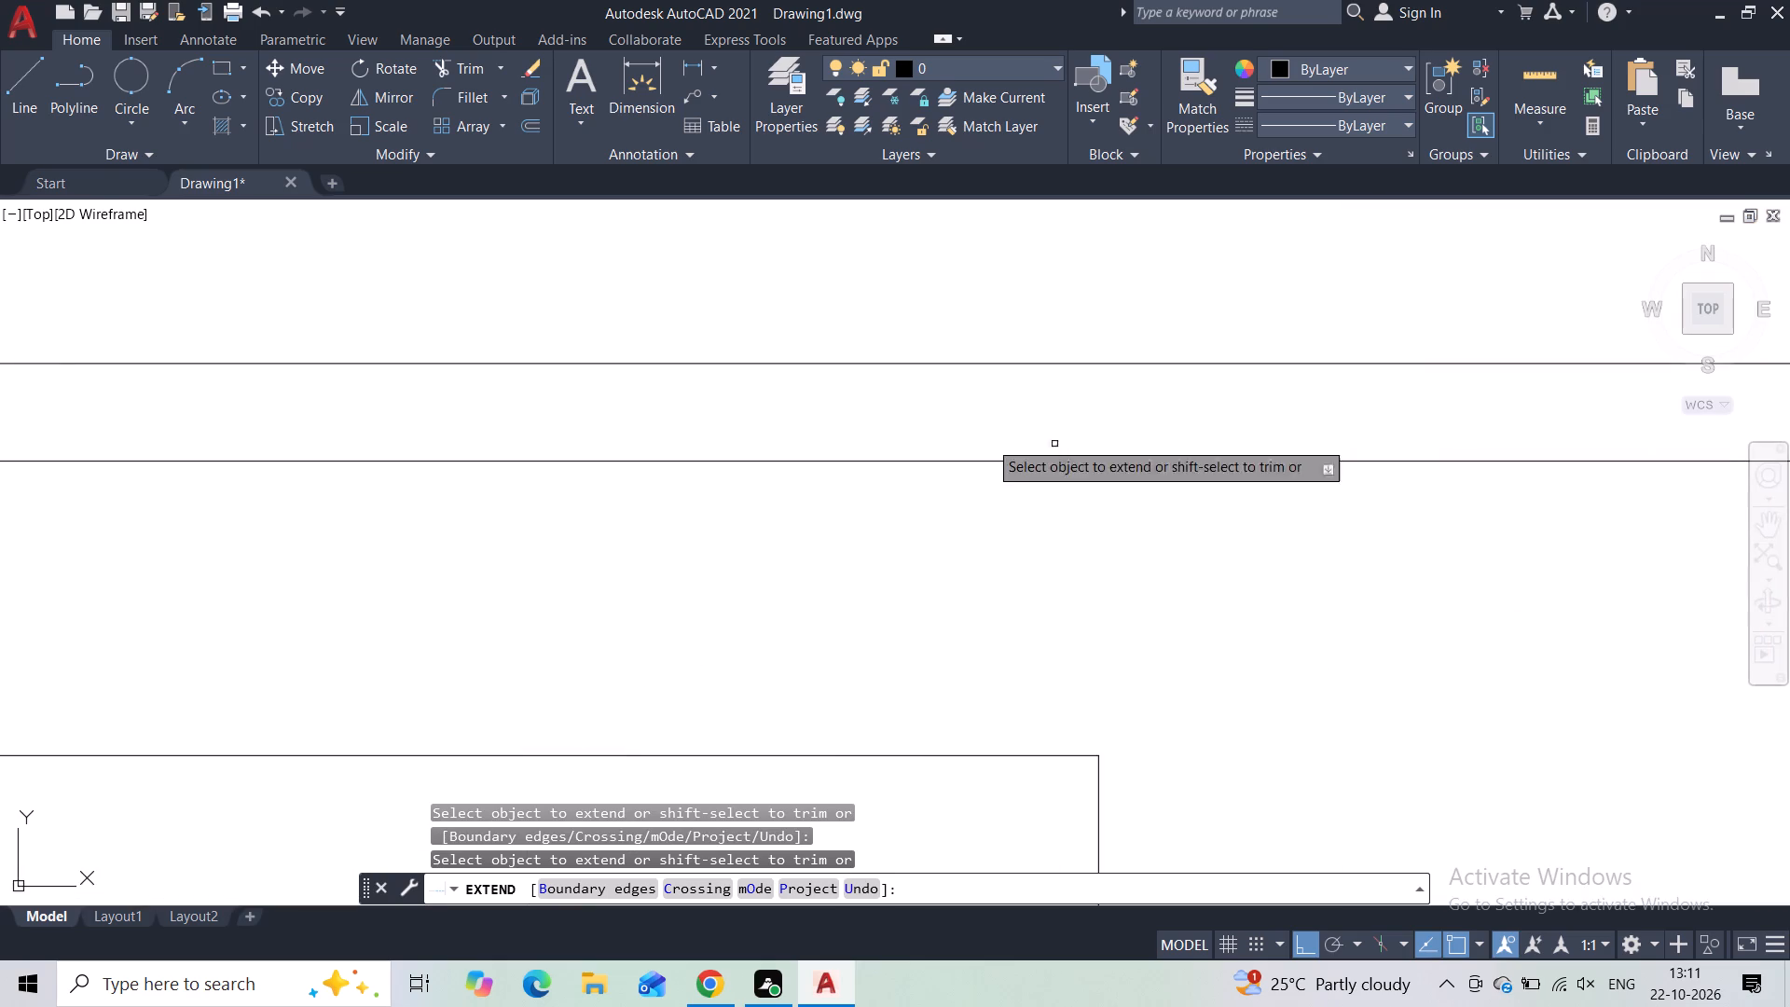
scroll(943, 435, "down", 5)
scroll(270, 430, "up", 6)
middle_click_drag(233, 474, 289, 495)
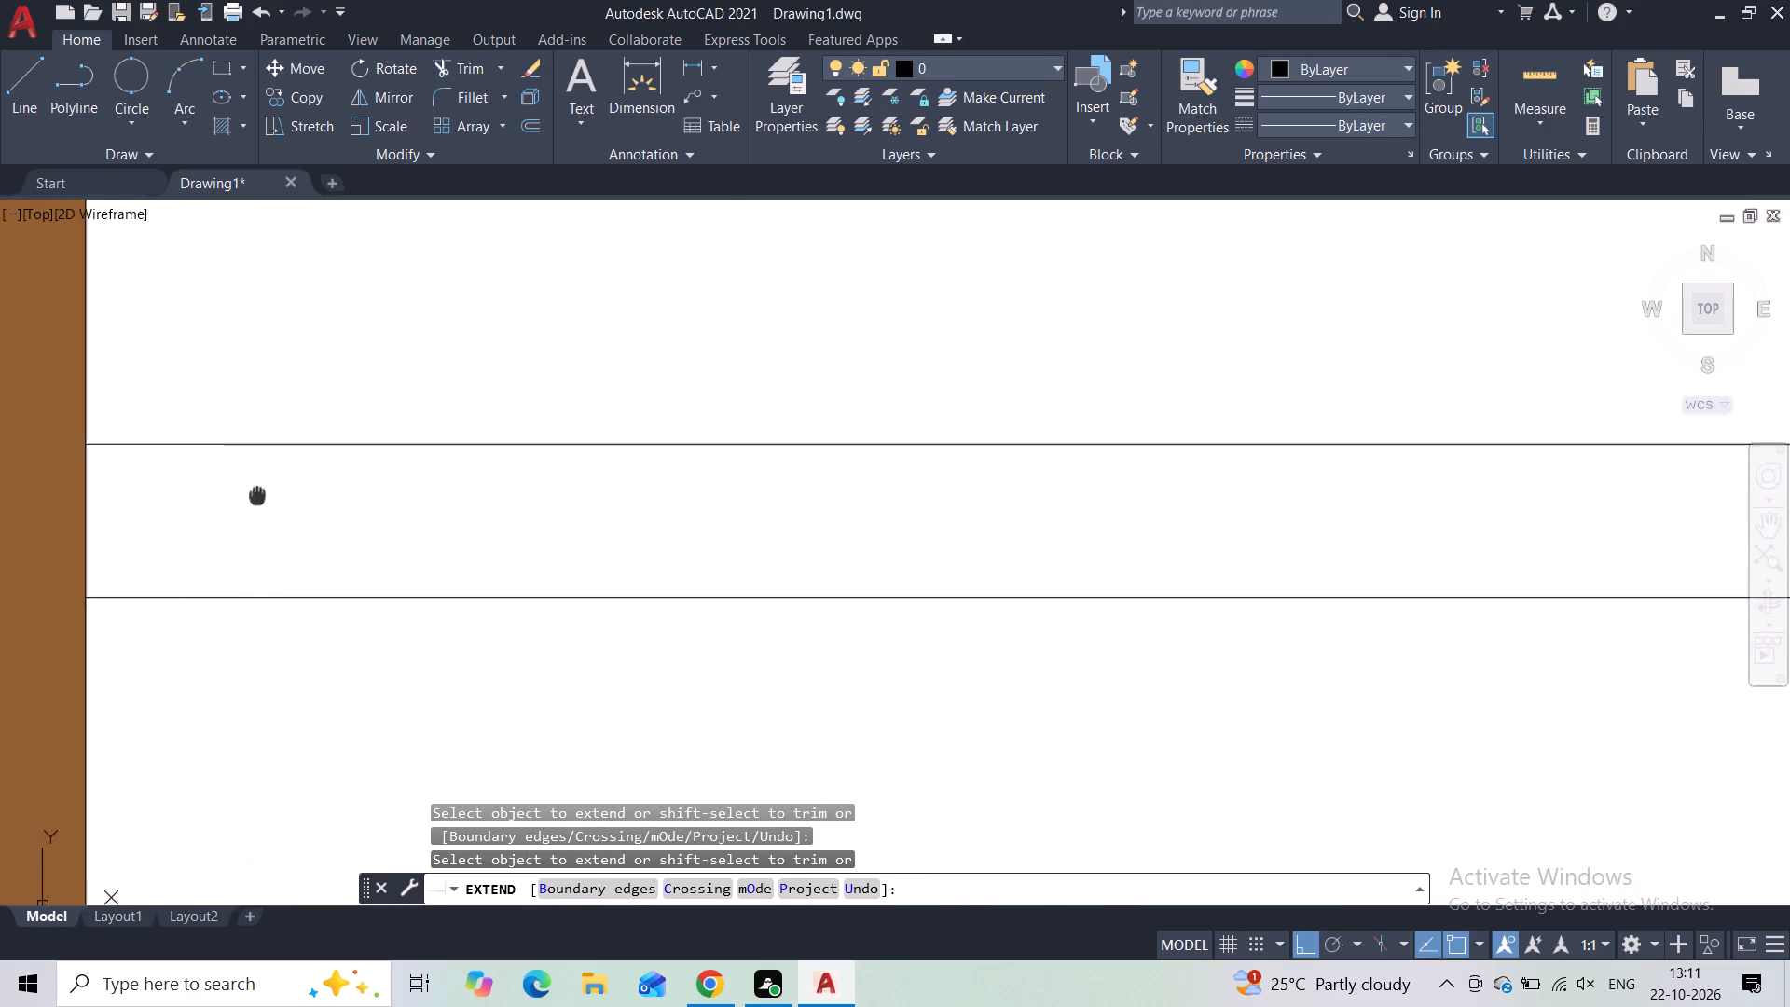
middle_click_drag(289, 495, 897, 509)
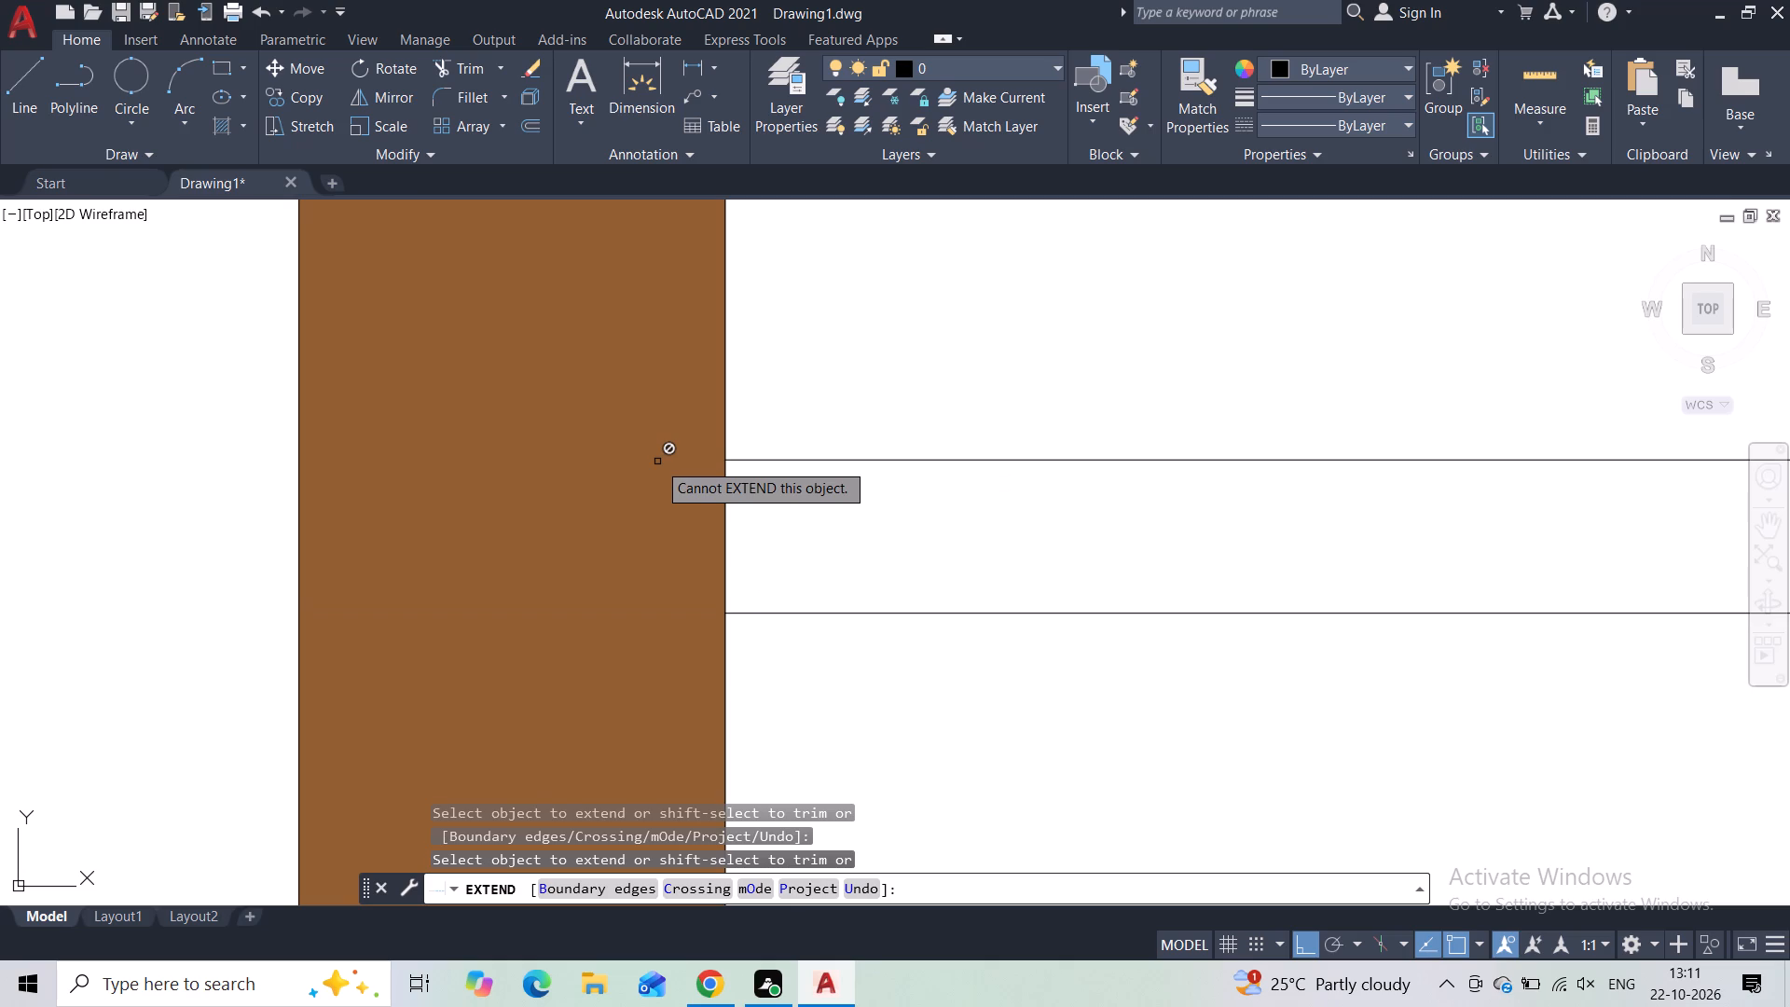
Fill the thin horizontal band above the ground-floor window and door with the Solid hatch in colour 145,94,48.
key("h")
key("Escape")
key("h")
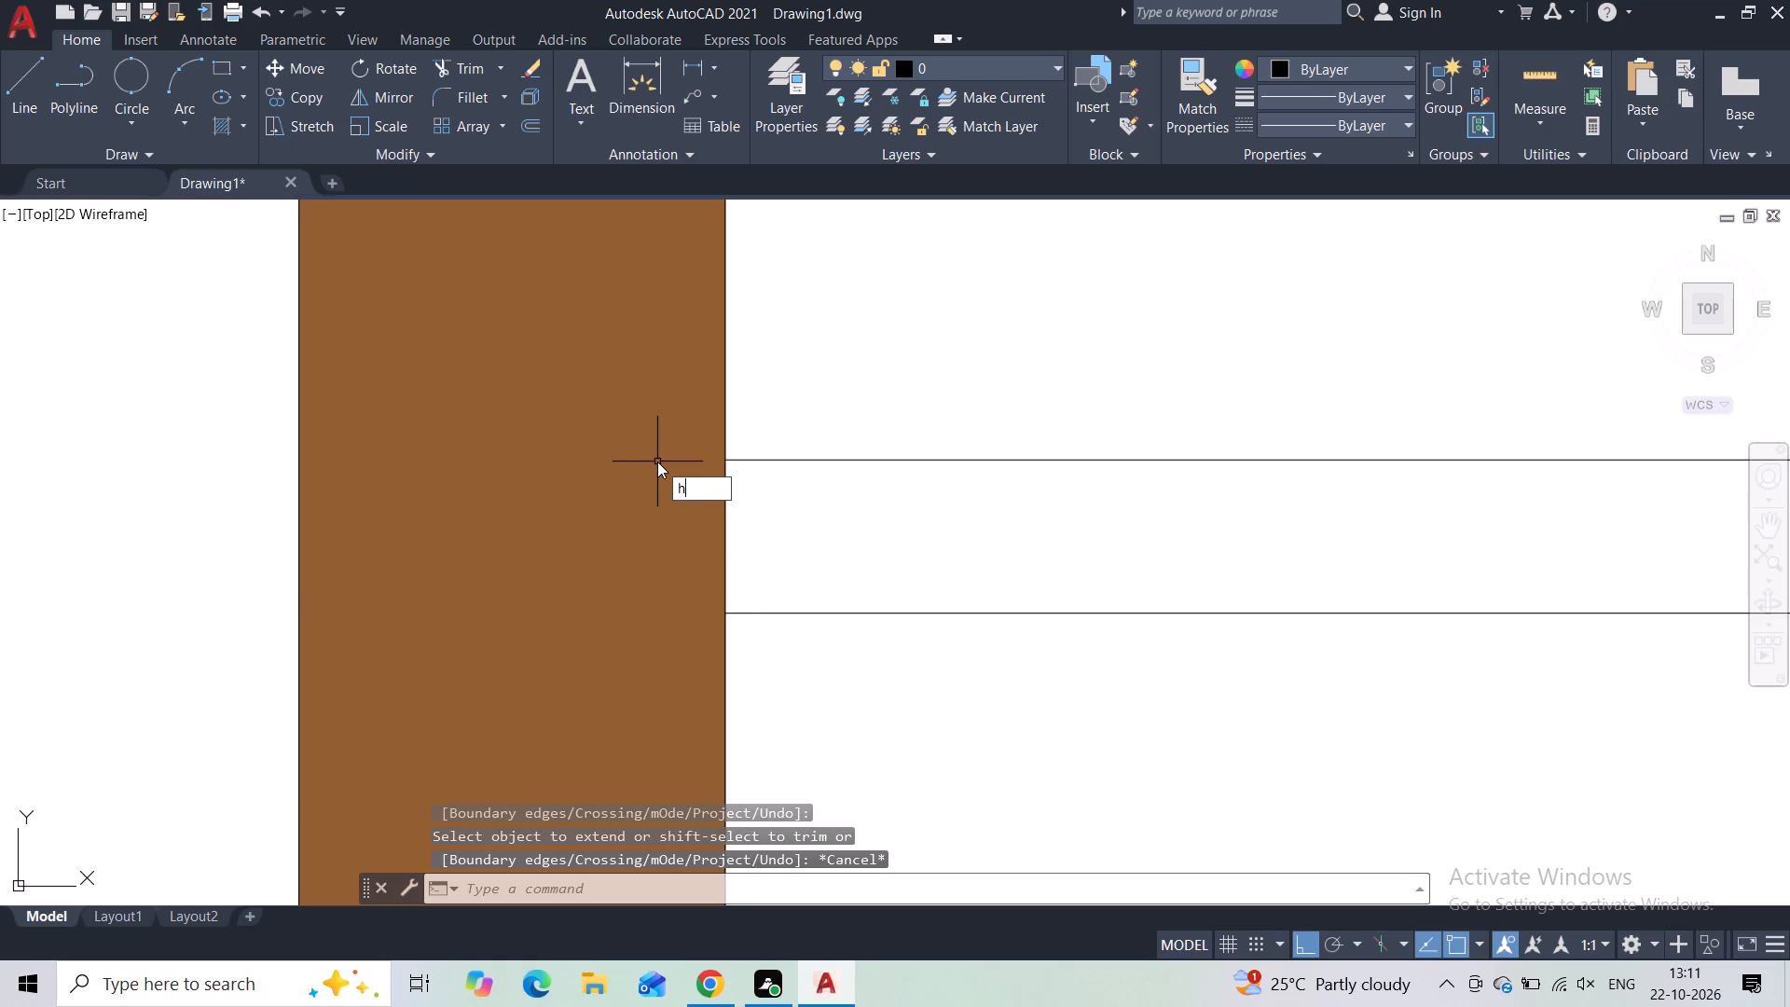
left_click(838, 509)
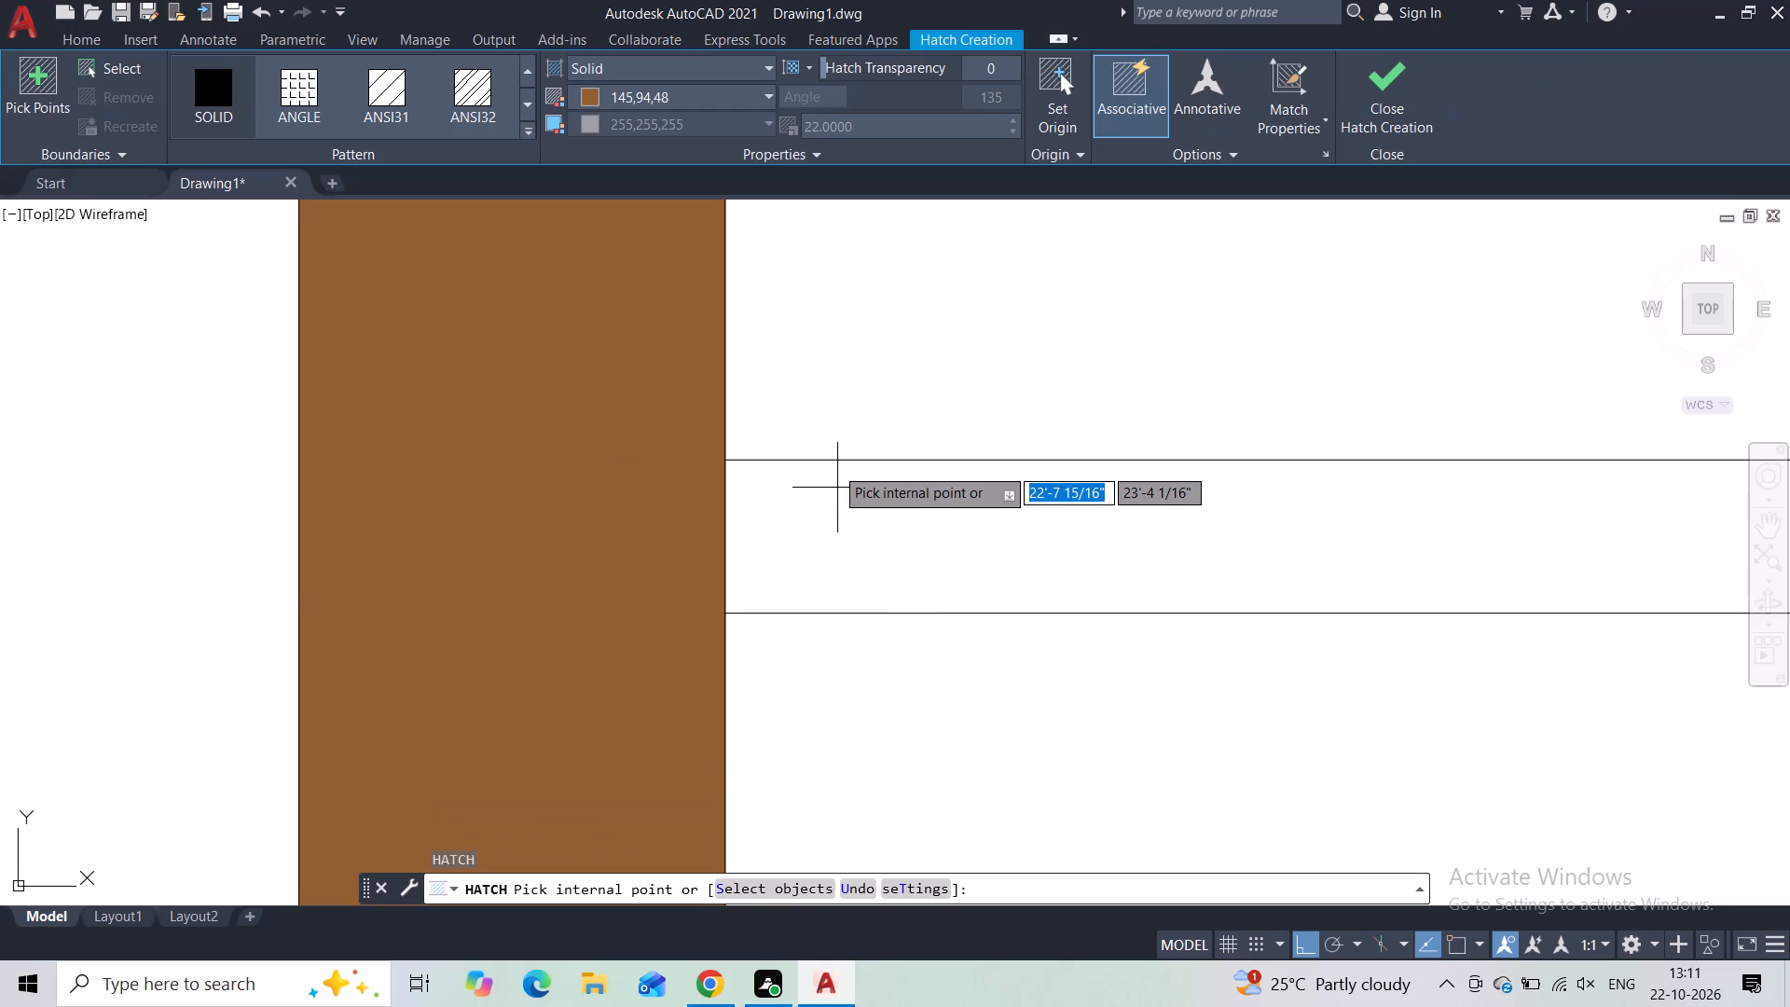
left_click(796, 502)
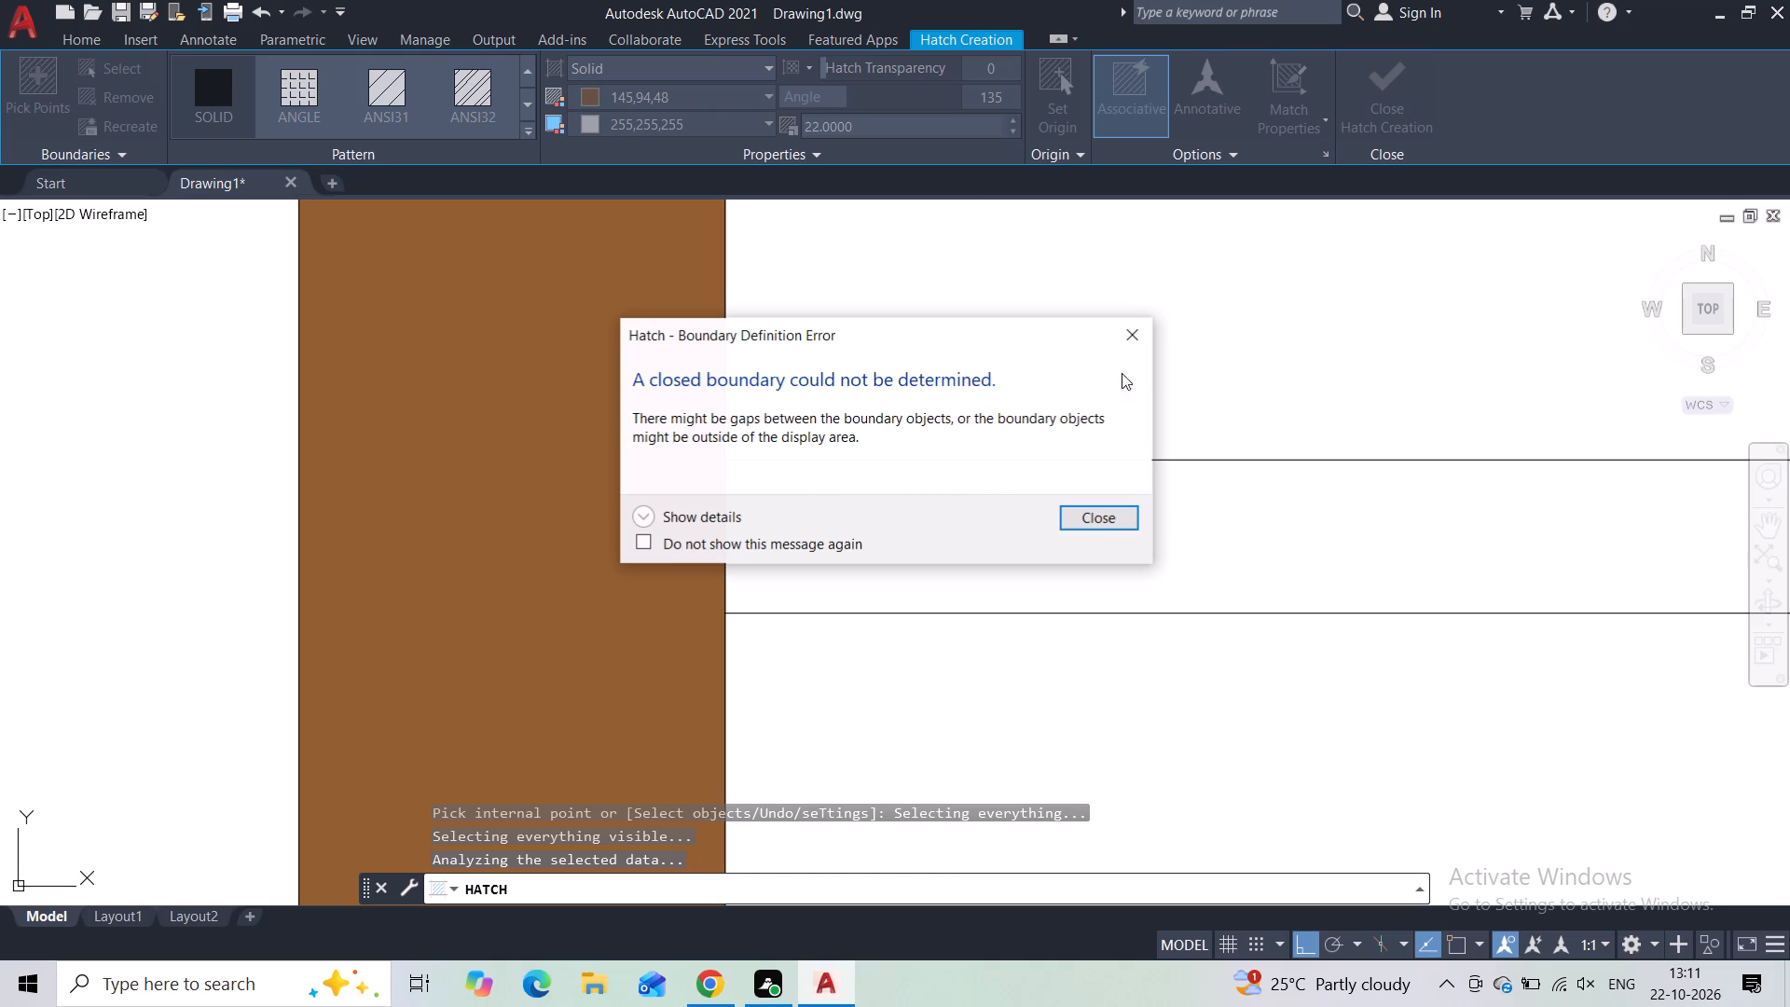
left_click(1129, 346)
scroll(1092, 517, "down", 6)
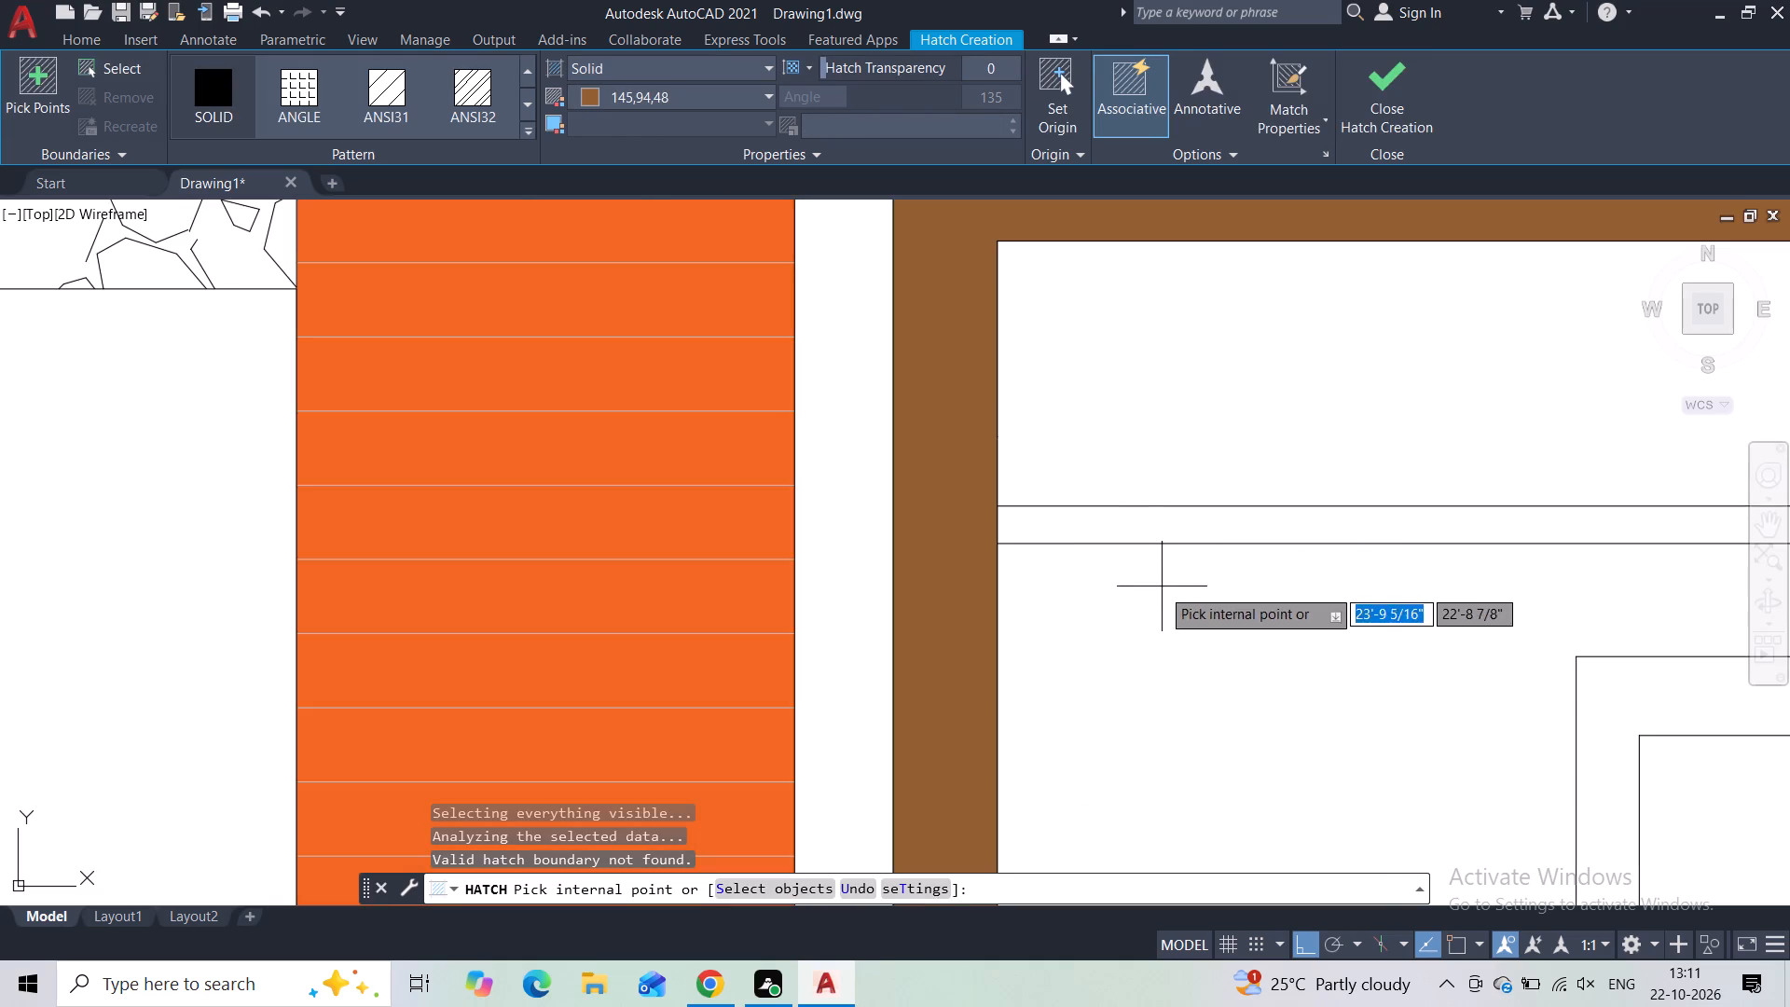
middle_click_drag(1155, 589, 661, 570)
scroll(737, 531, "down", 1)
left_click(740, 516)
scroll(815, 564, "down", 3)
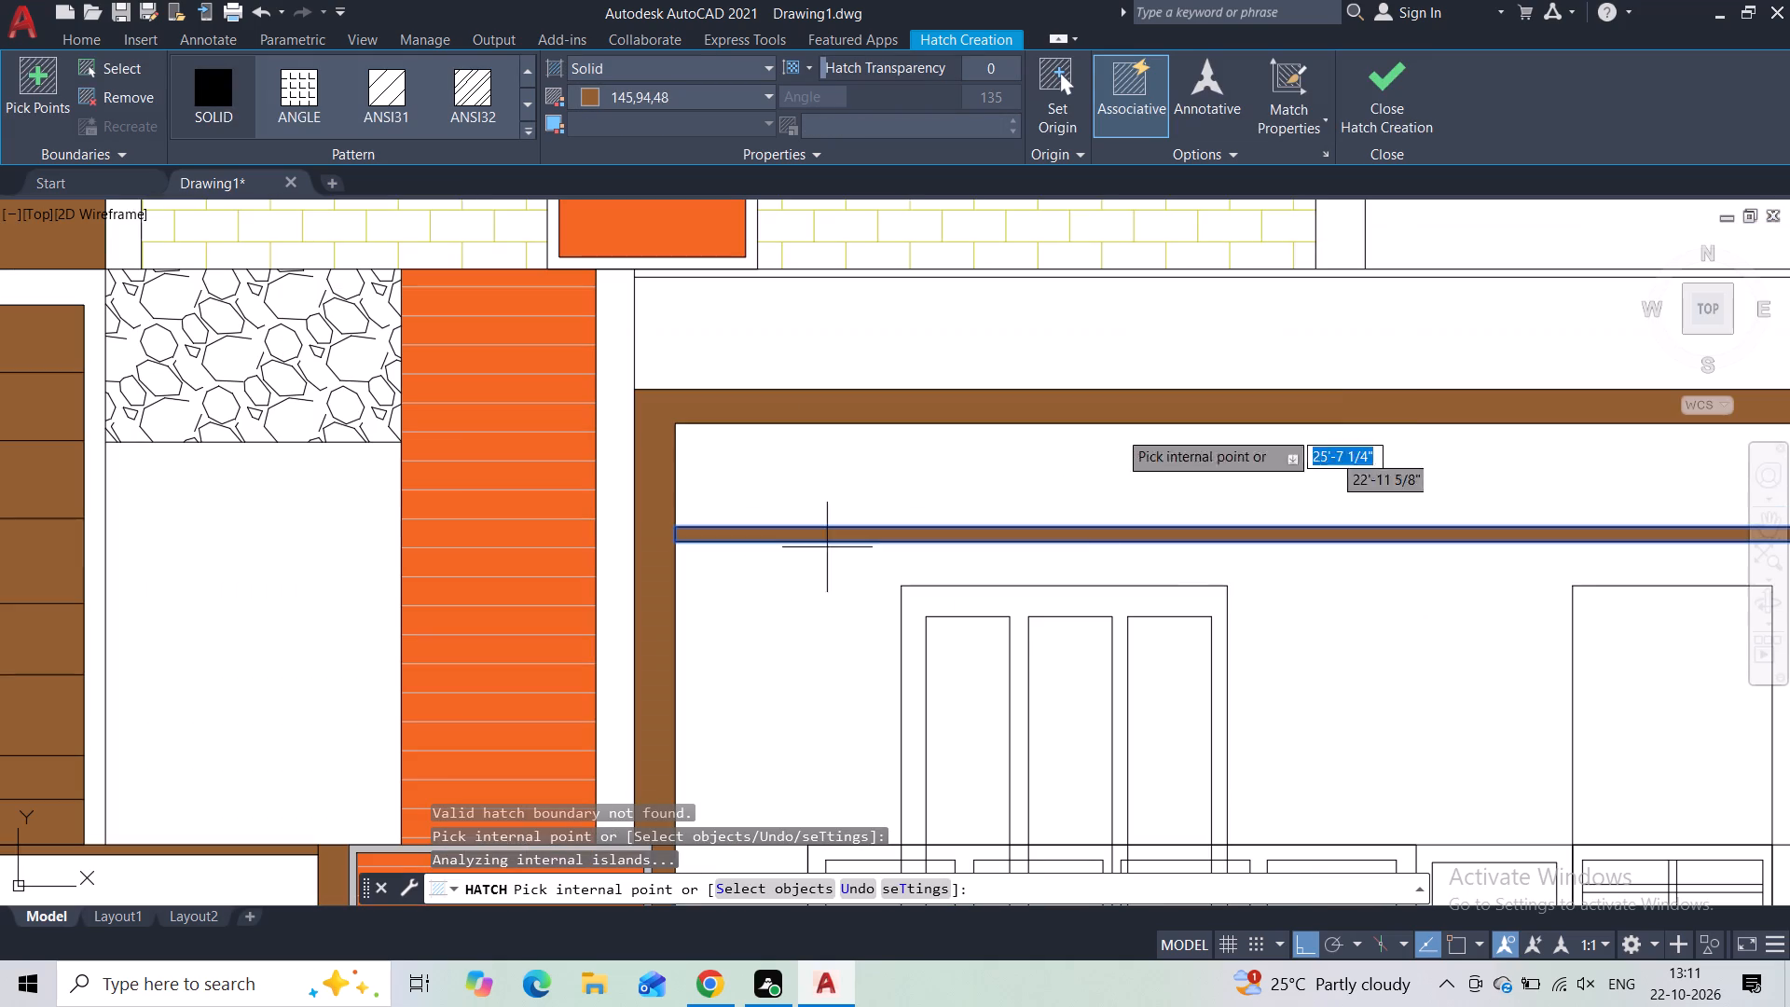
left_click(1391, 110)
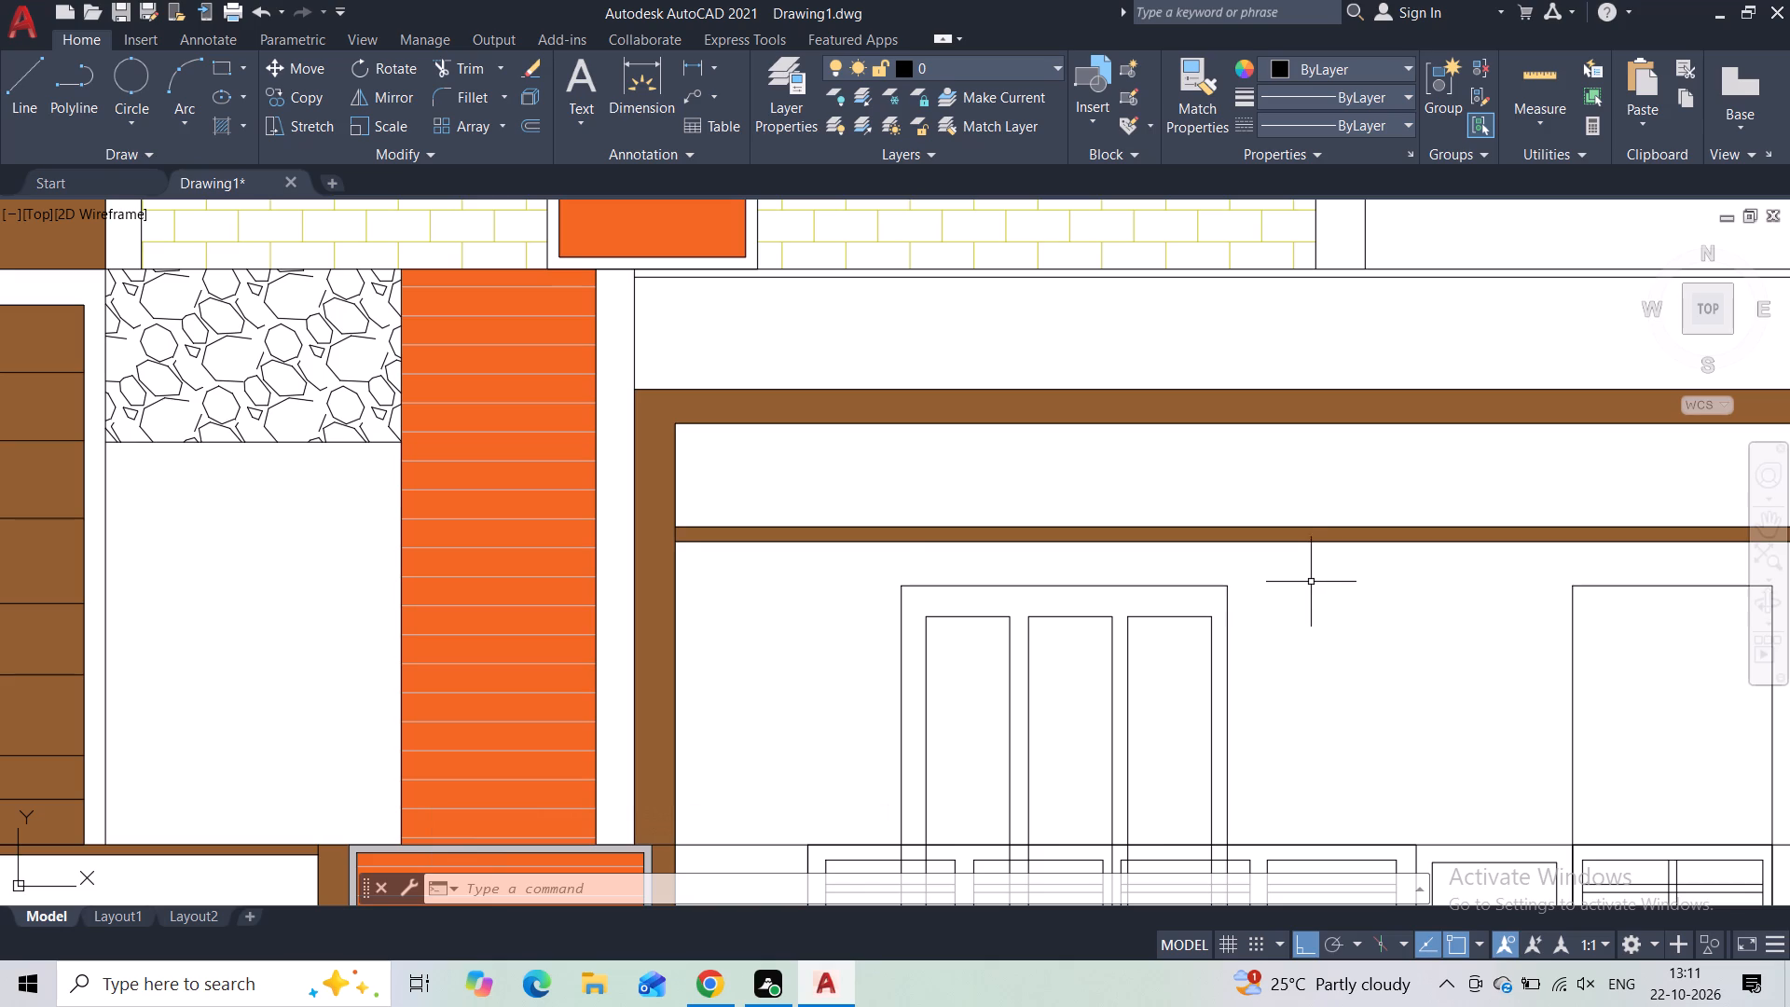
Fill the long parapet strip above the ground-floor brown frame with the Solid hatch in colour 173,221,247.
scroll(1311, 582, "down", 3)
key("h")
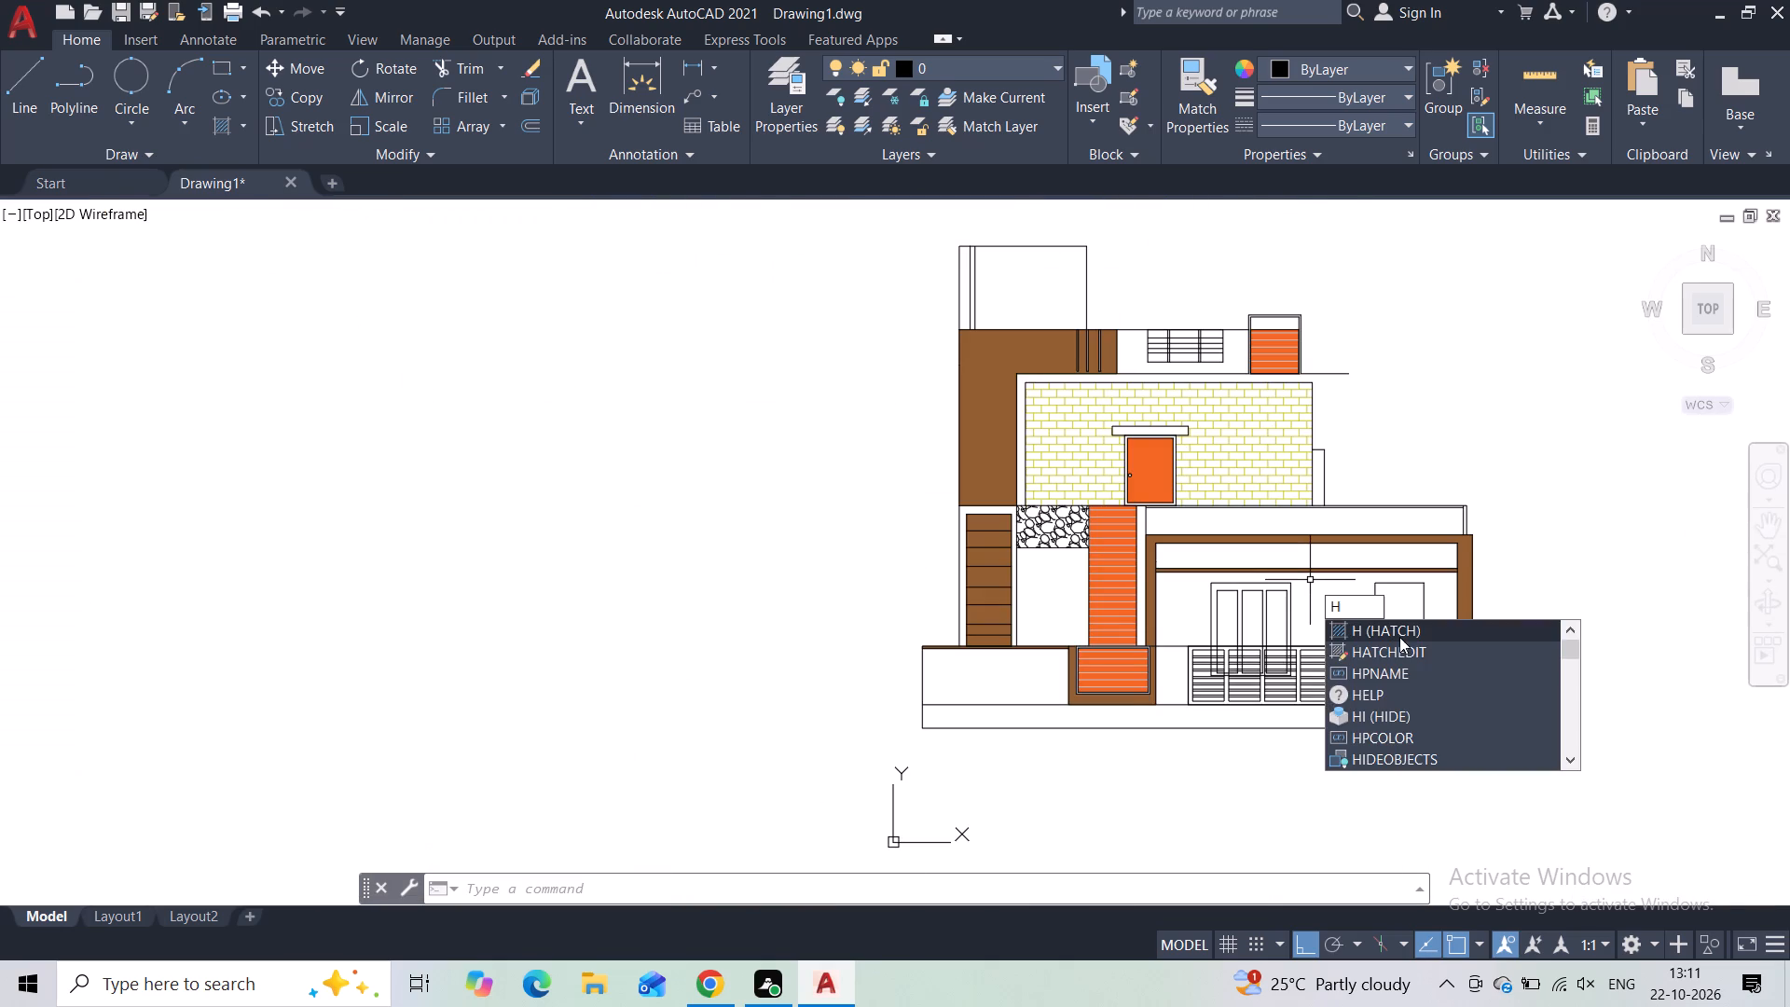
left_click(1398, 638)
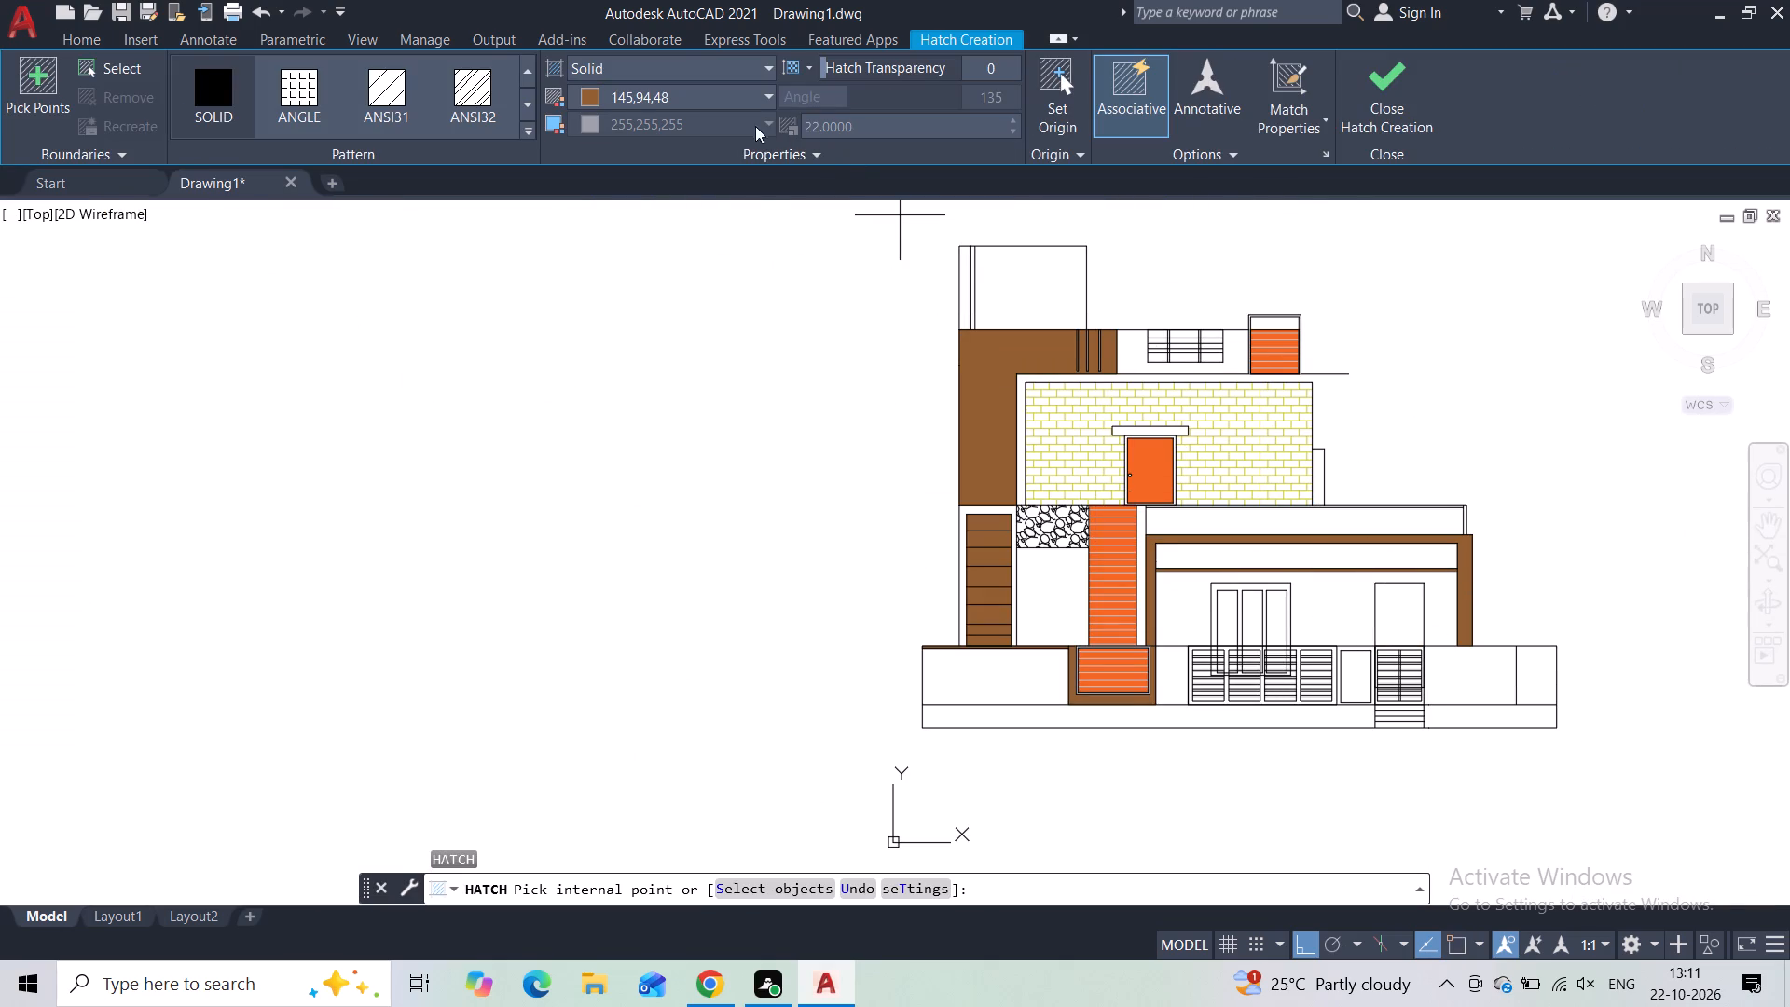
left_click(653, 103)
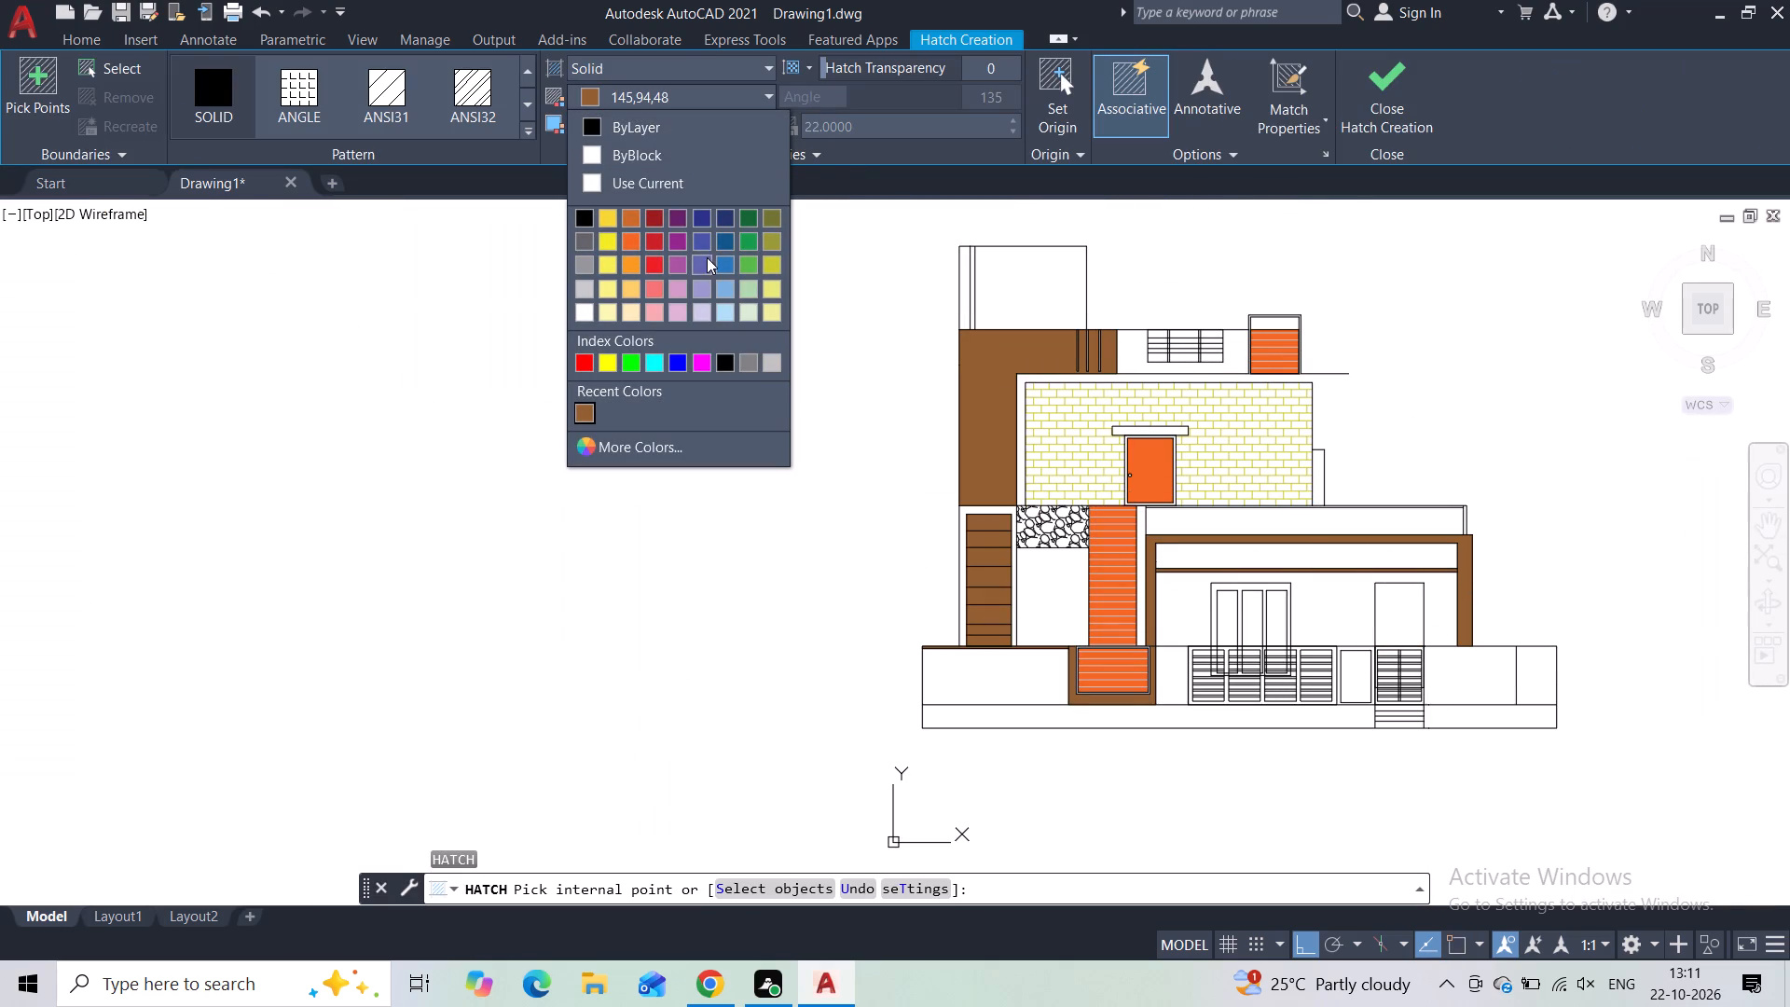
left_click(727, 305)
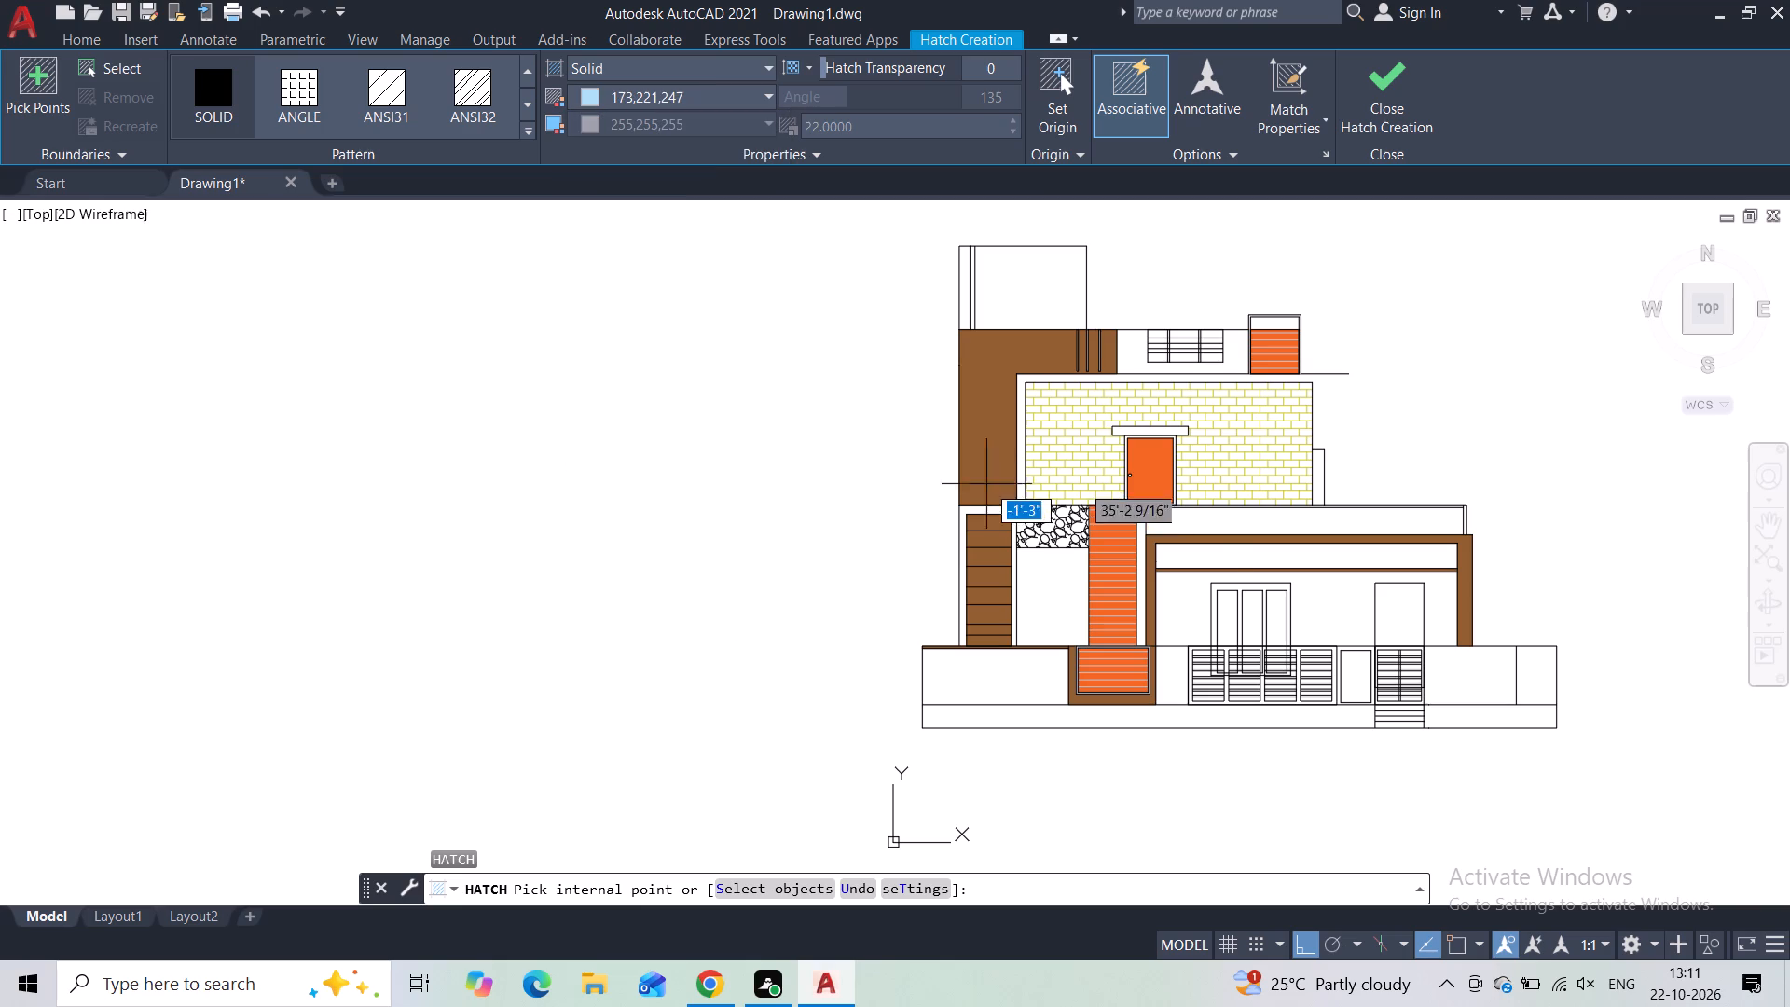
scroll(1189, 521, "up", 2)
left_click(1189, 521)
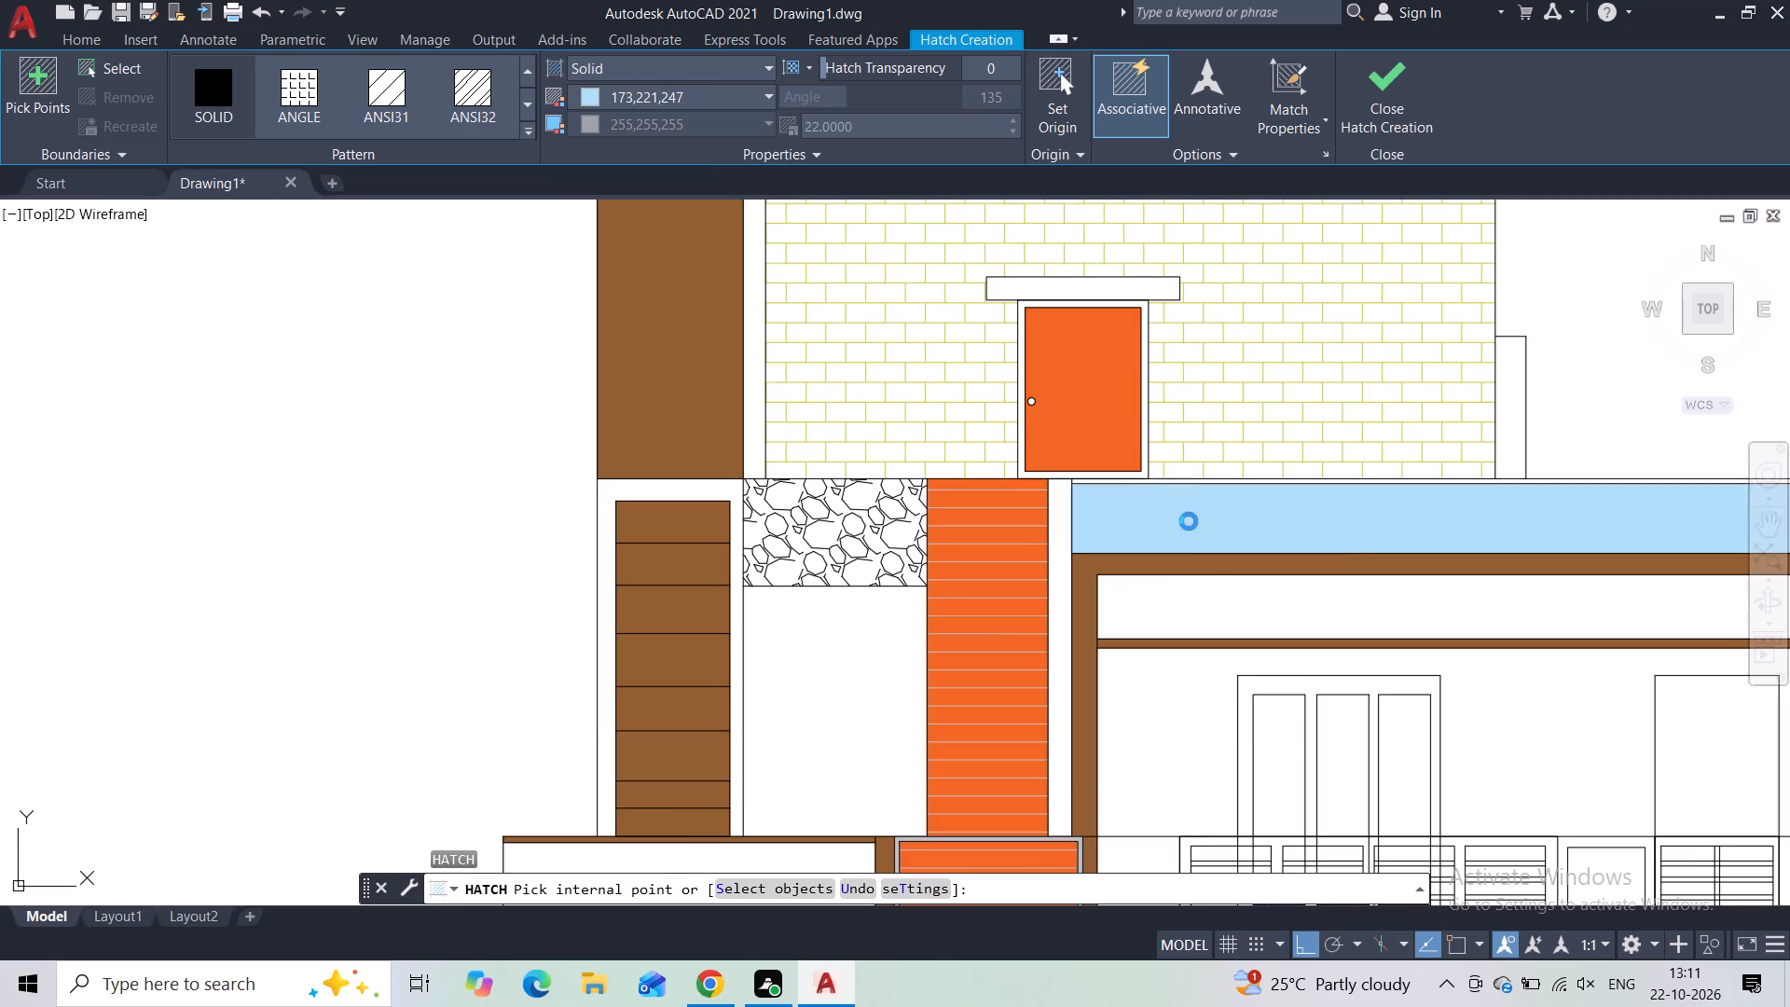
Fill the parts of the three ground-floor window panes above the louvered base with the light blue Solid hatch.
scroll(1125, 486, "down", 2)
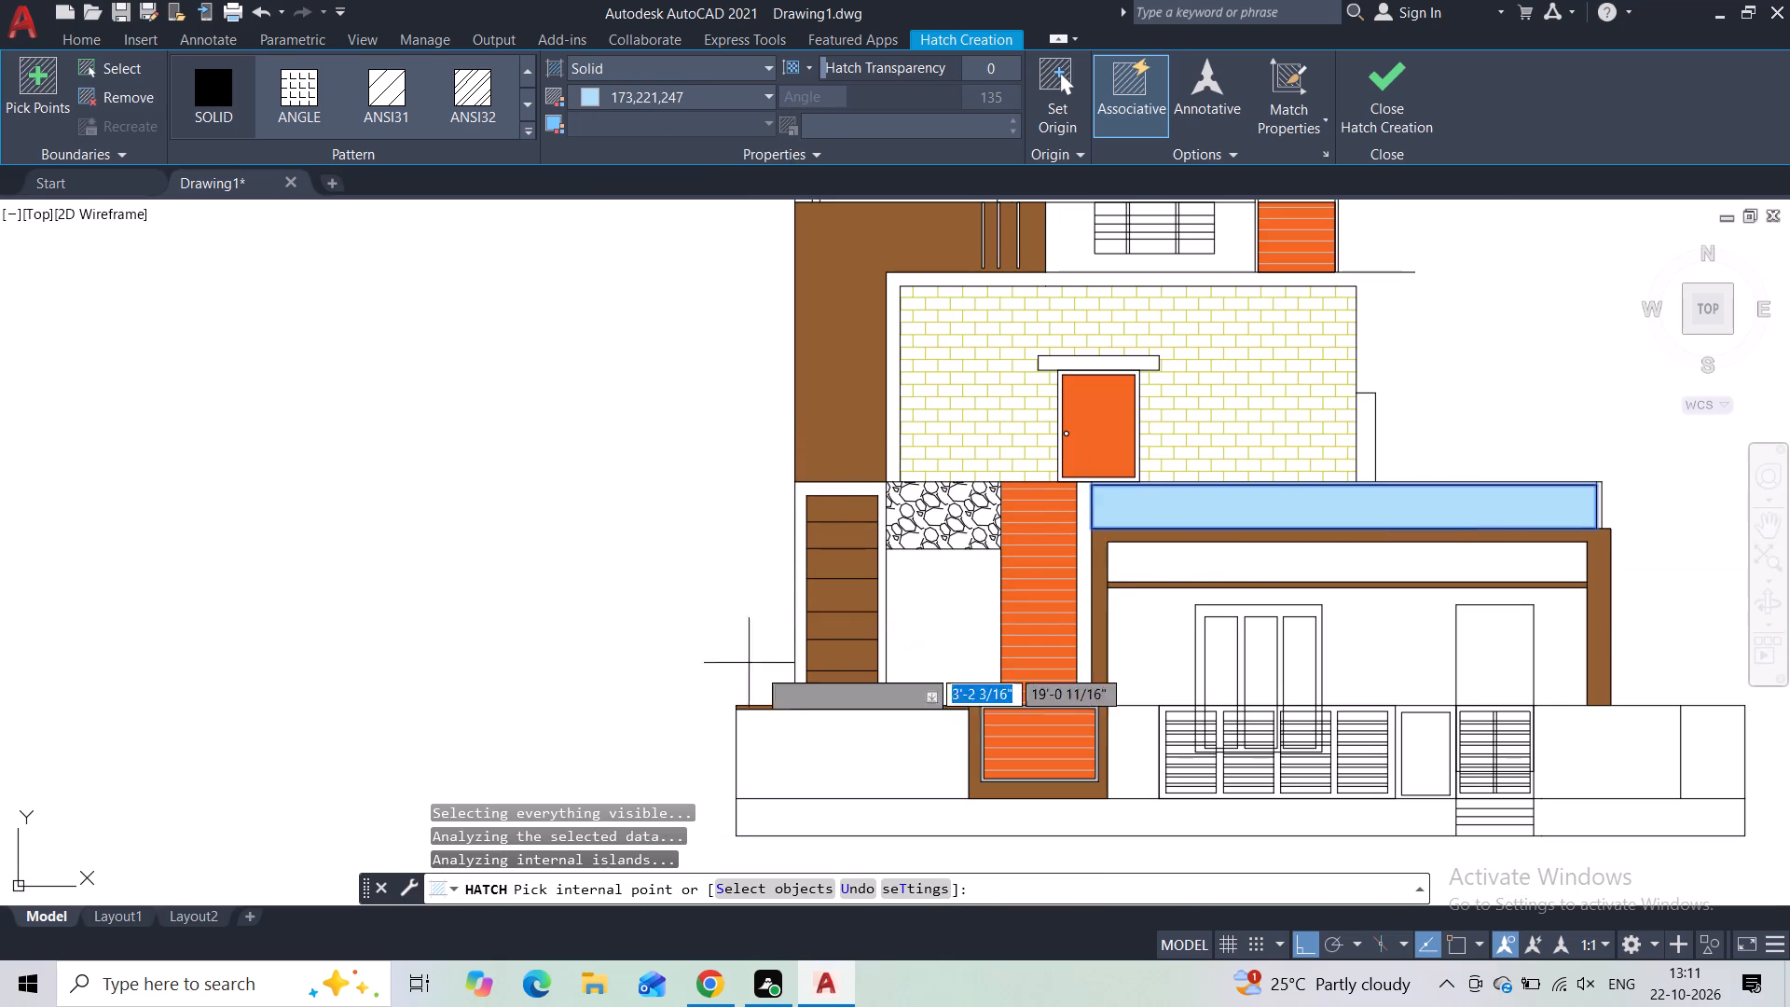
middle_click_drag(975, 655, 577, 513)
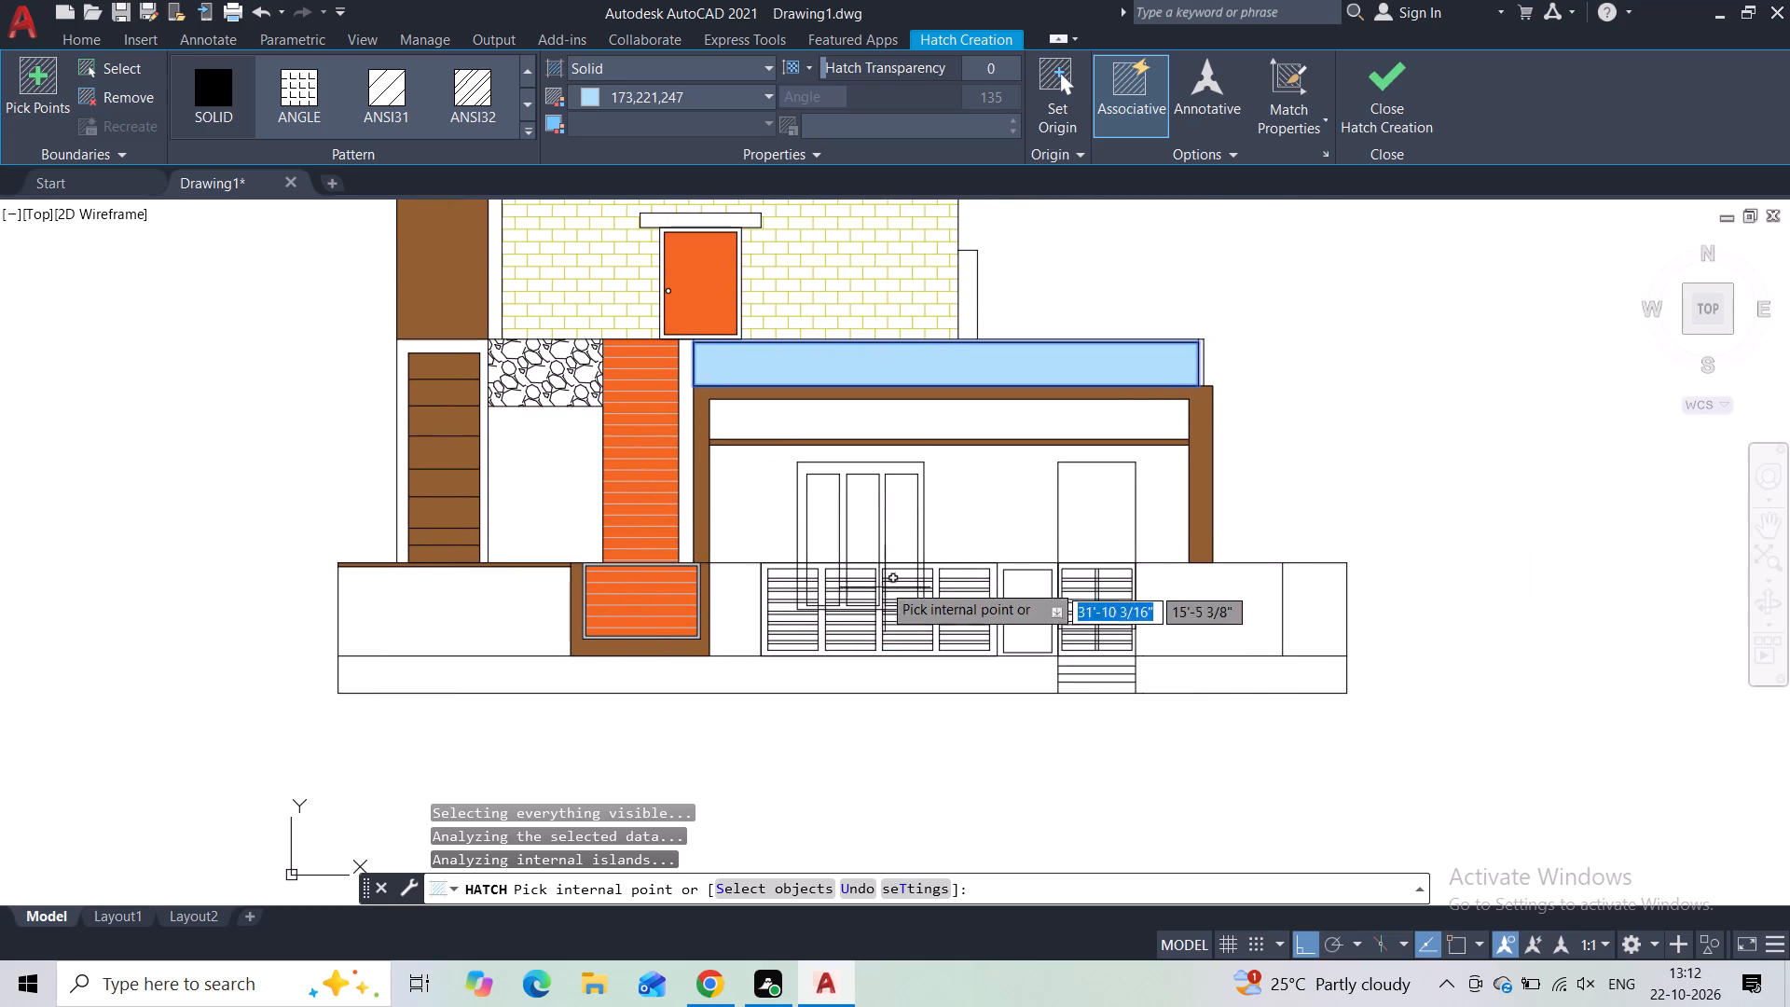
scroll(870, 553, "up", 2)
left_click(745, 498)
left_click(840, 483)
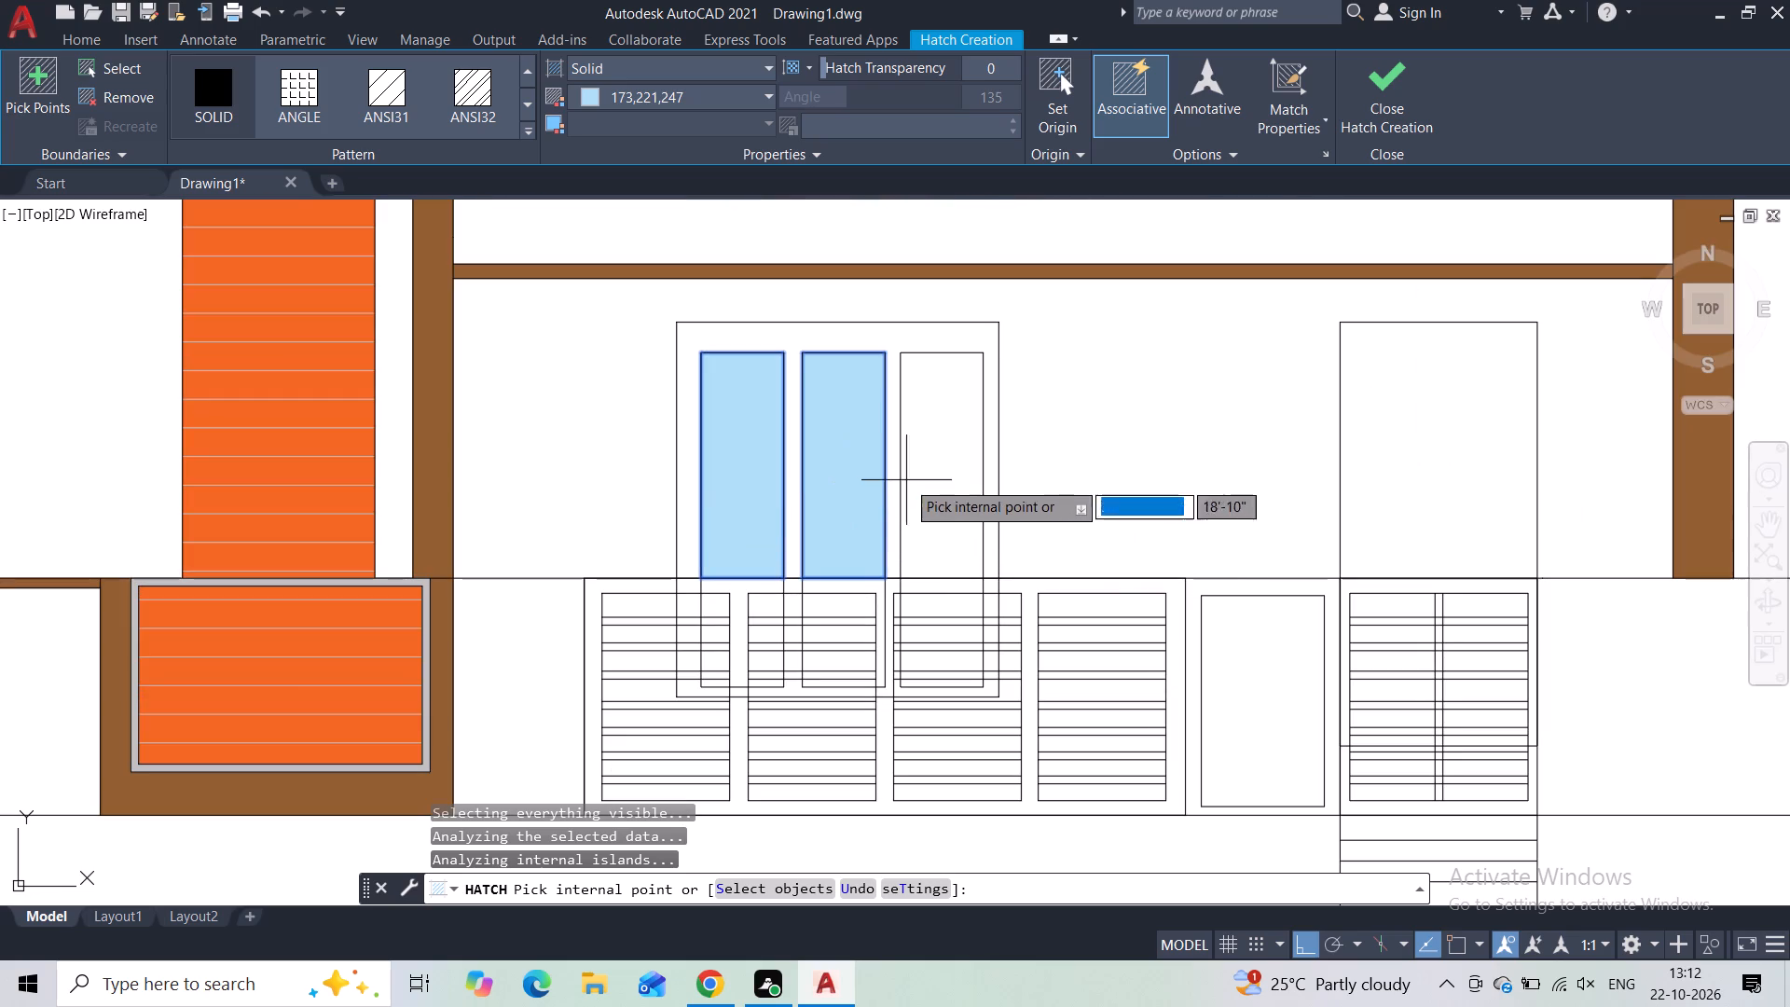
left_click(909, 479)
Fill the top strip of the right pane and the middle pane's areas around and between the louver slats with light blue.
middle_click_drag(916, 539, 905, 474)
scroll(901, 490, "up", 2)
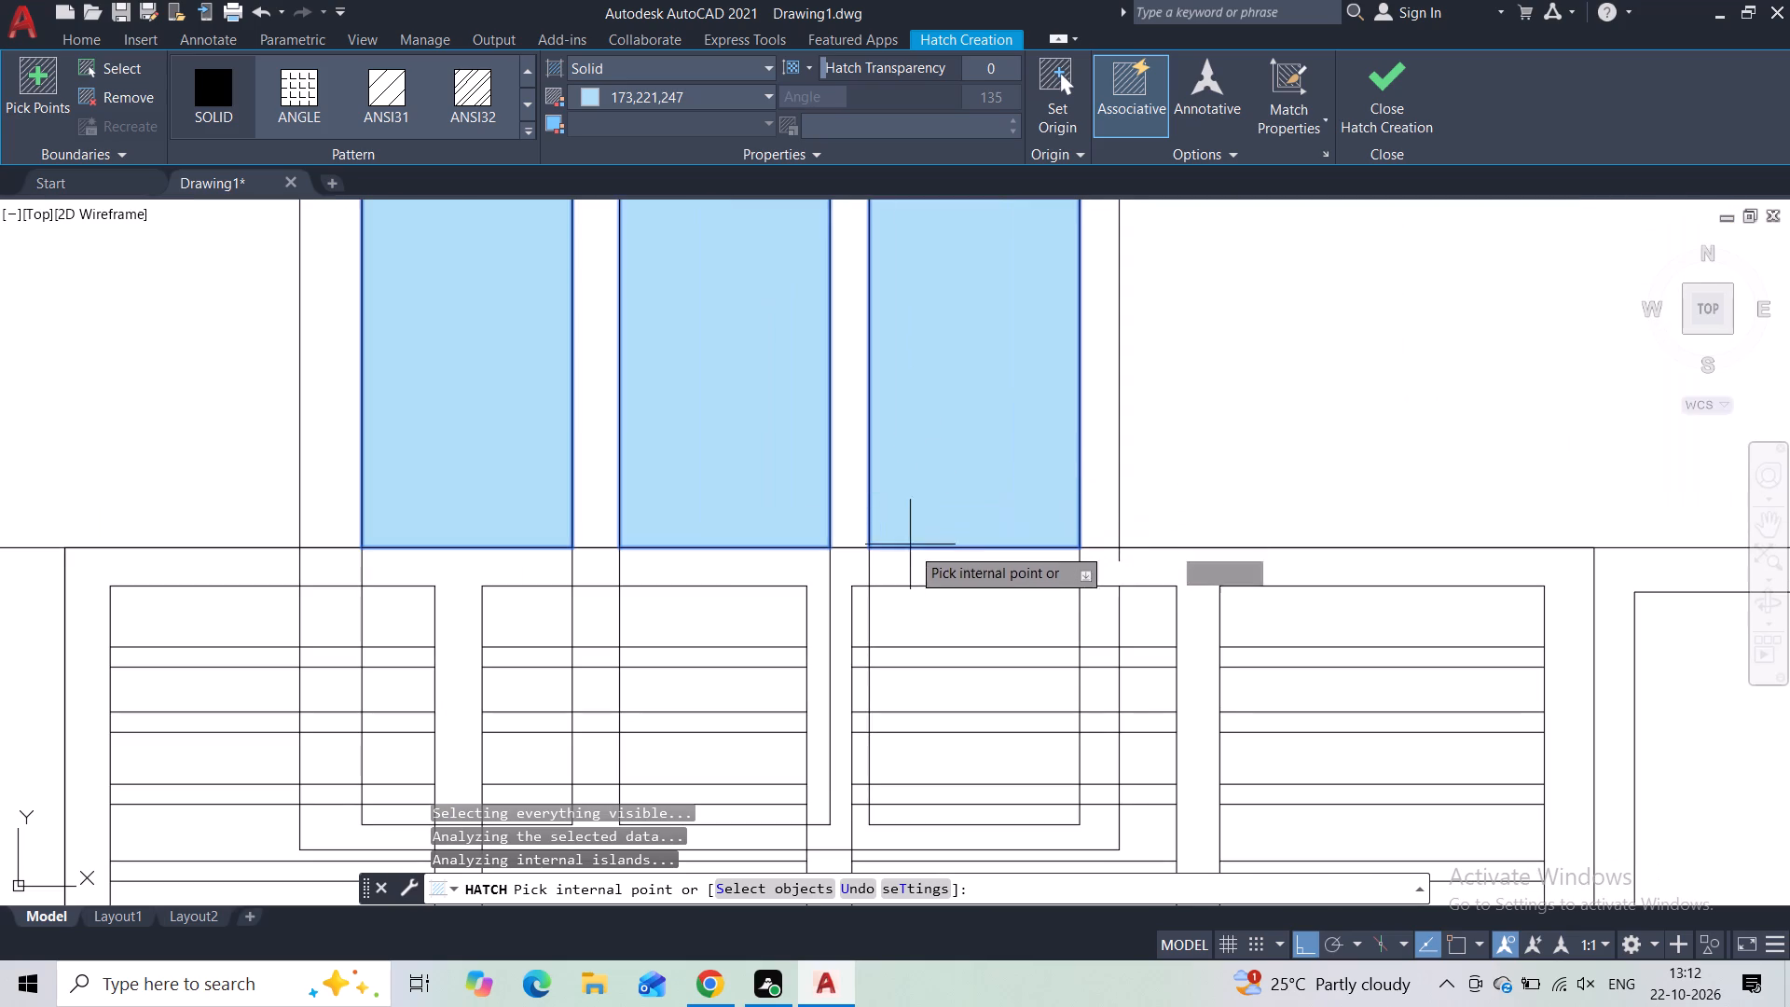
left_click(907, 557)
middle_click_drag(926, 480, 935, 430)
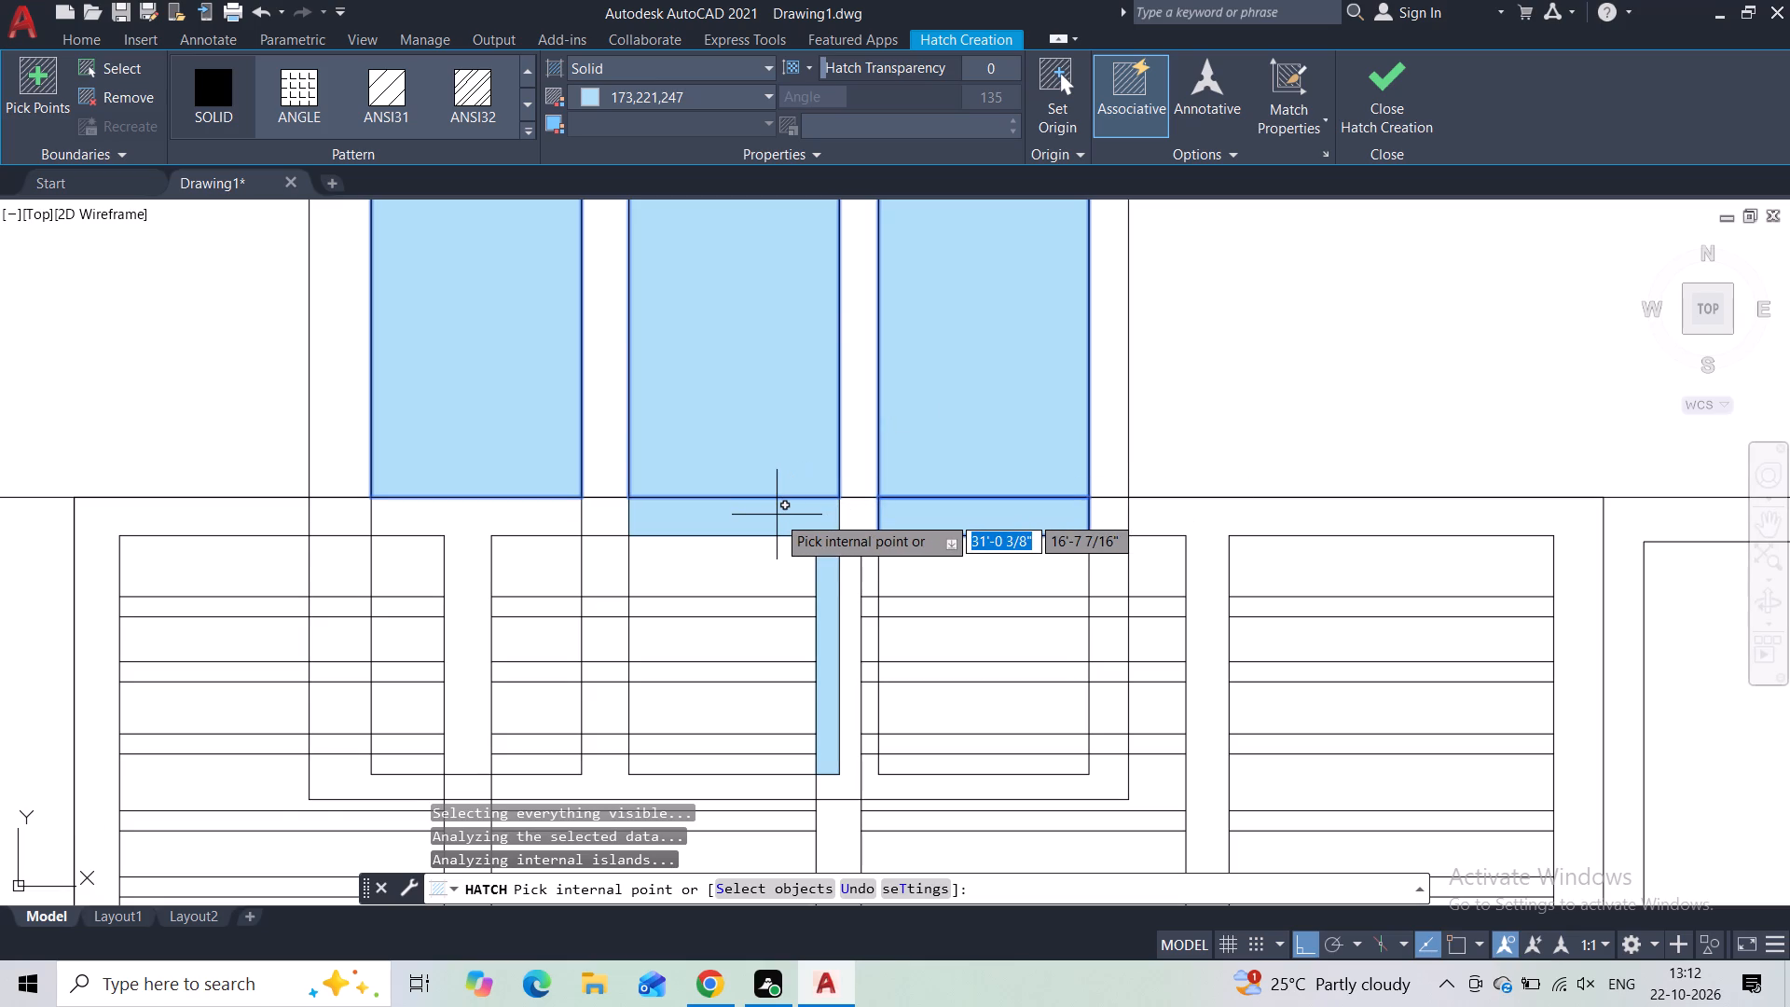
left_click(776, 515)
middle_click_drag(776, 522, 929, 347)
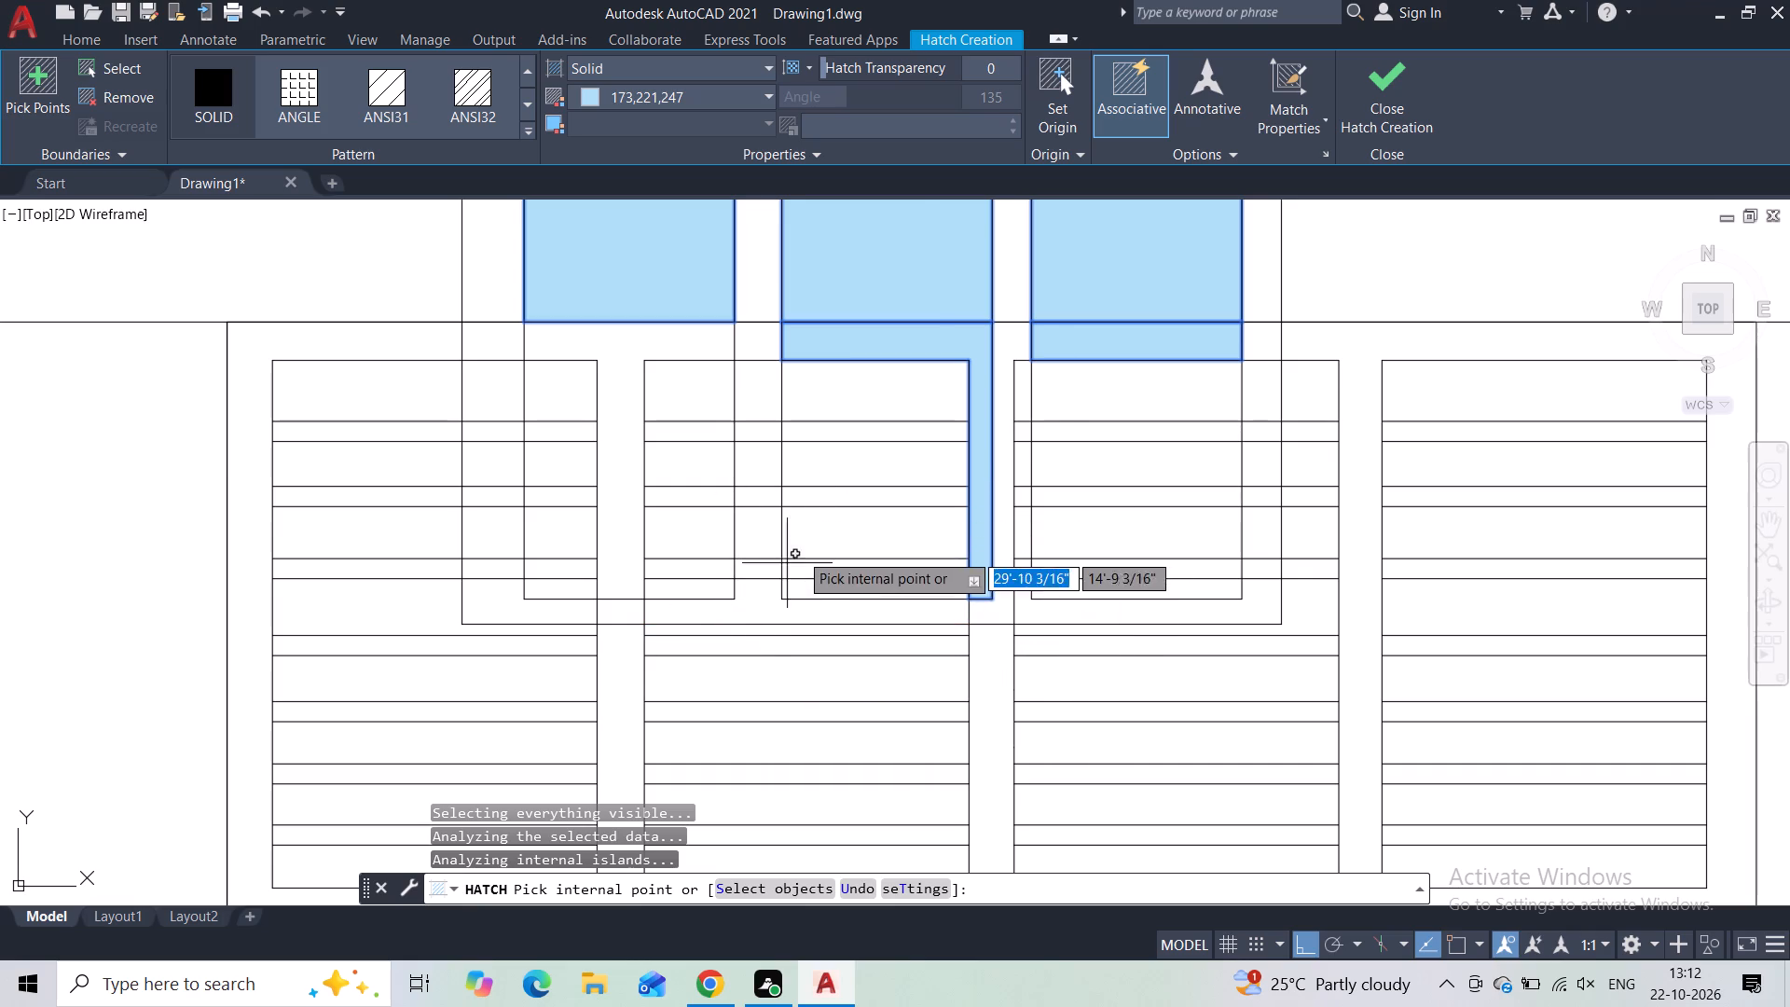
scroll(801, 546, "down", 2)
scroll(790, 529, "up", 2)
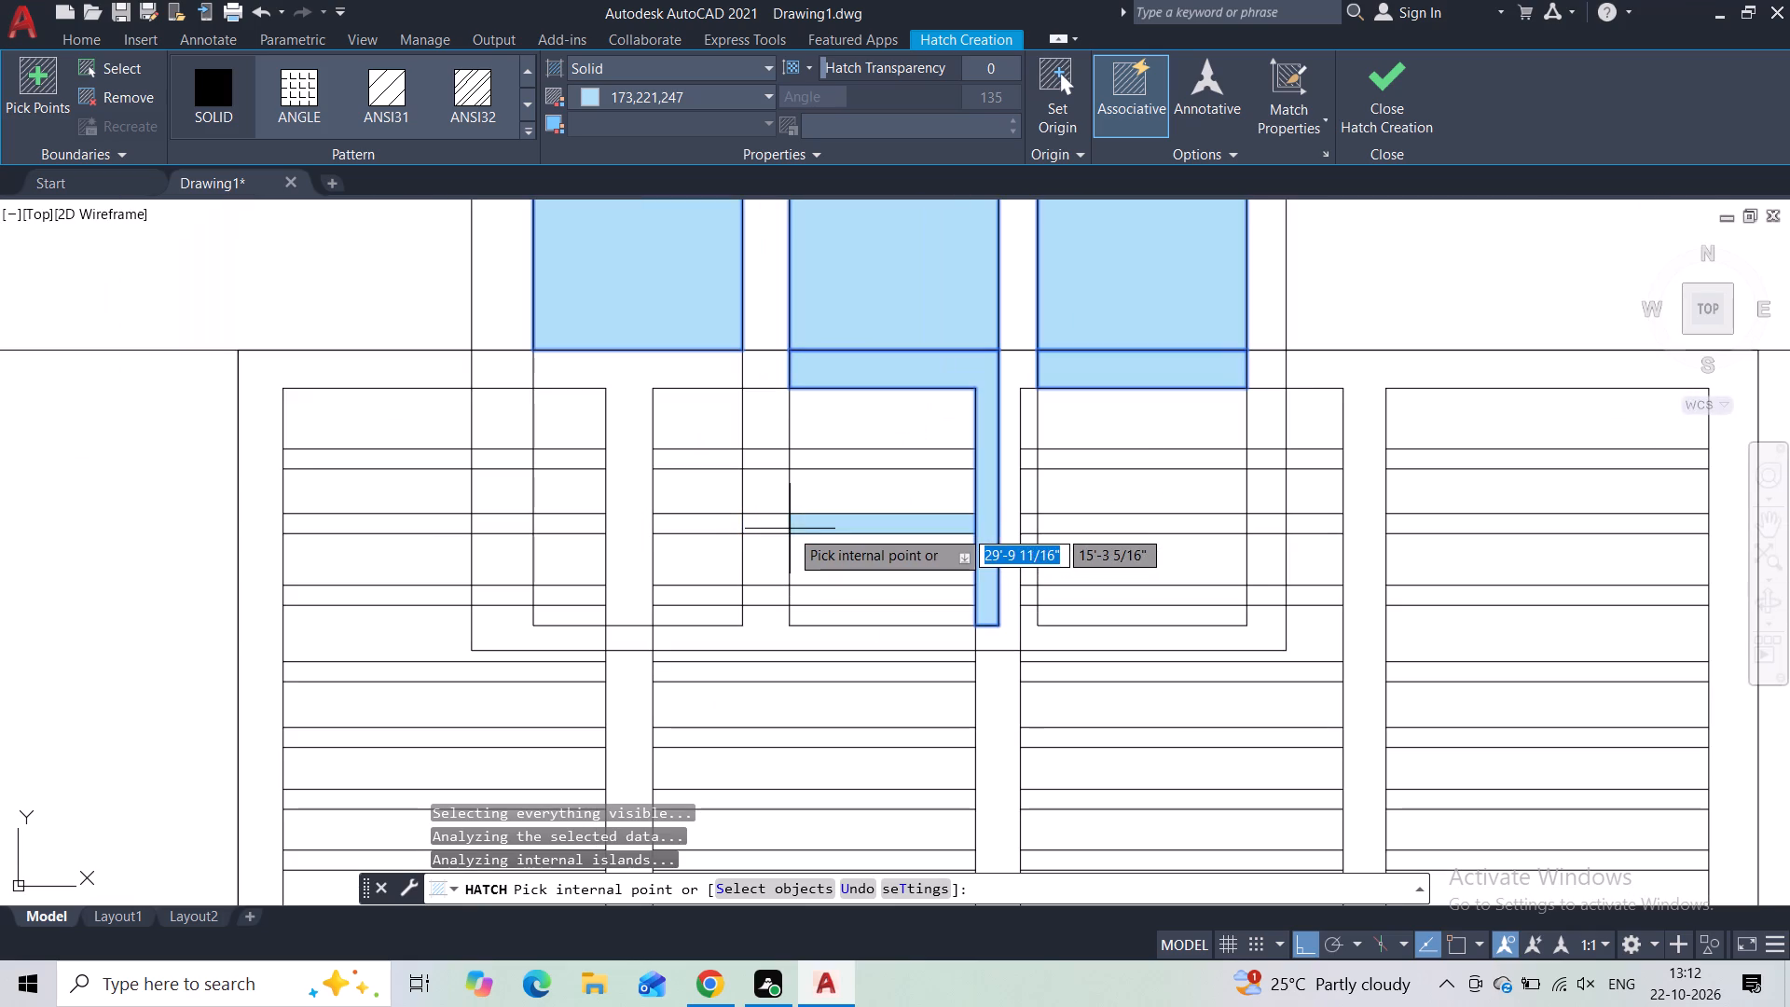
left_click(837, 427)
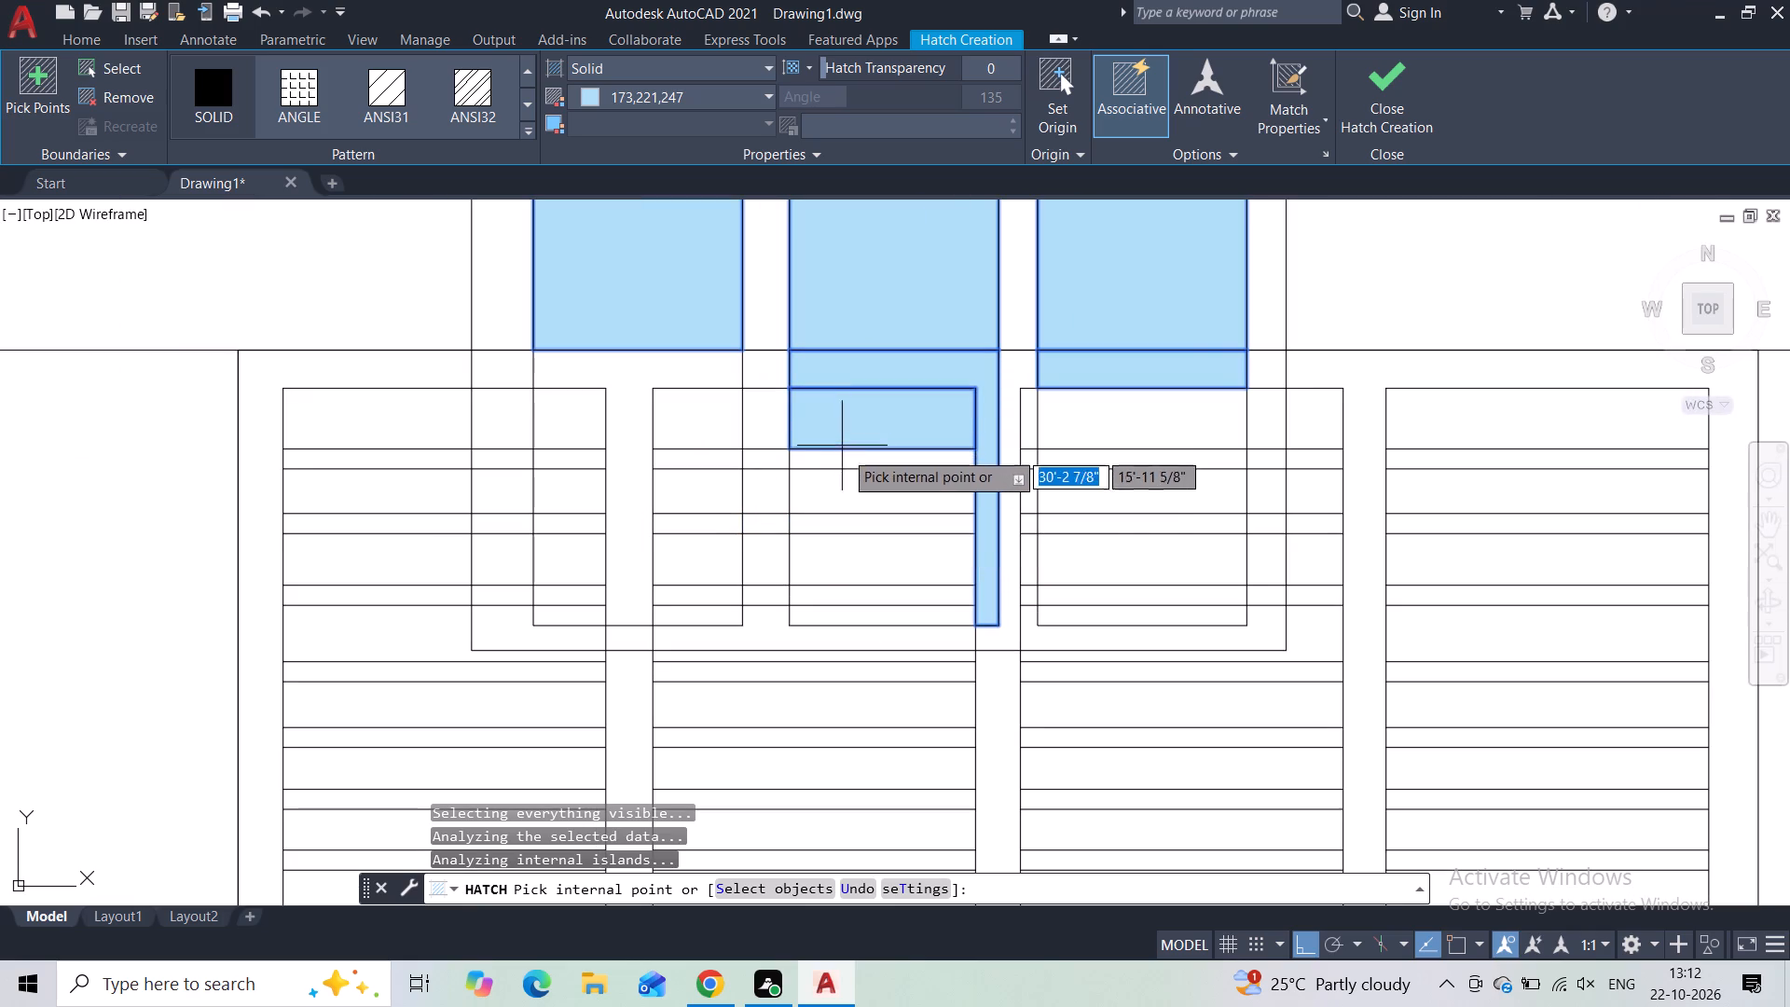
left_click(844, 497)
left_click(849, 548)
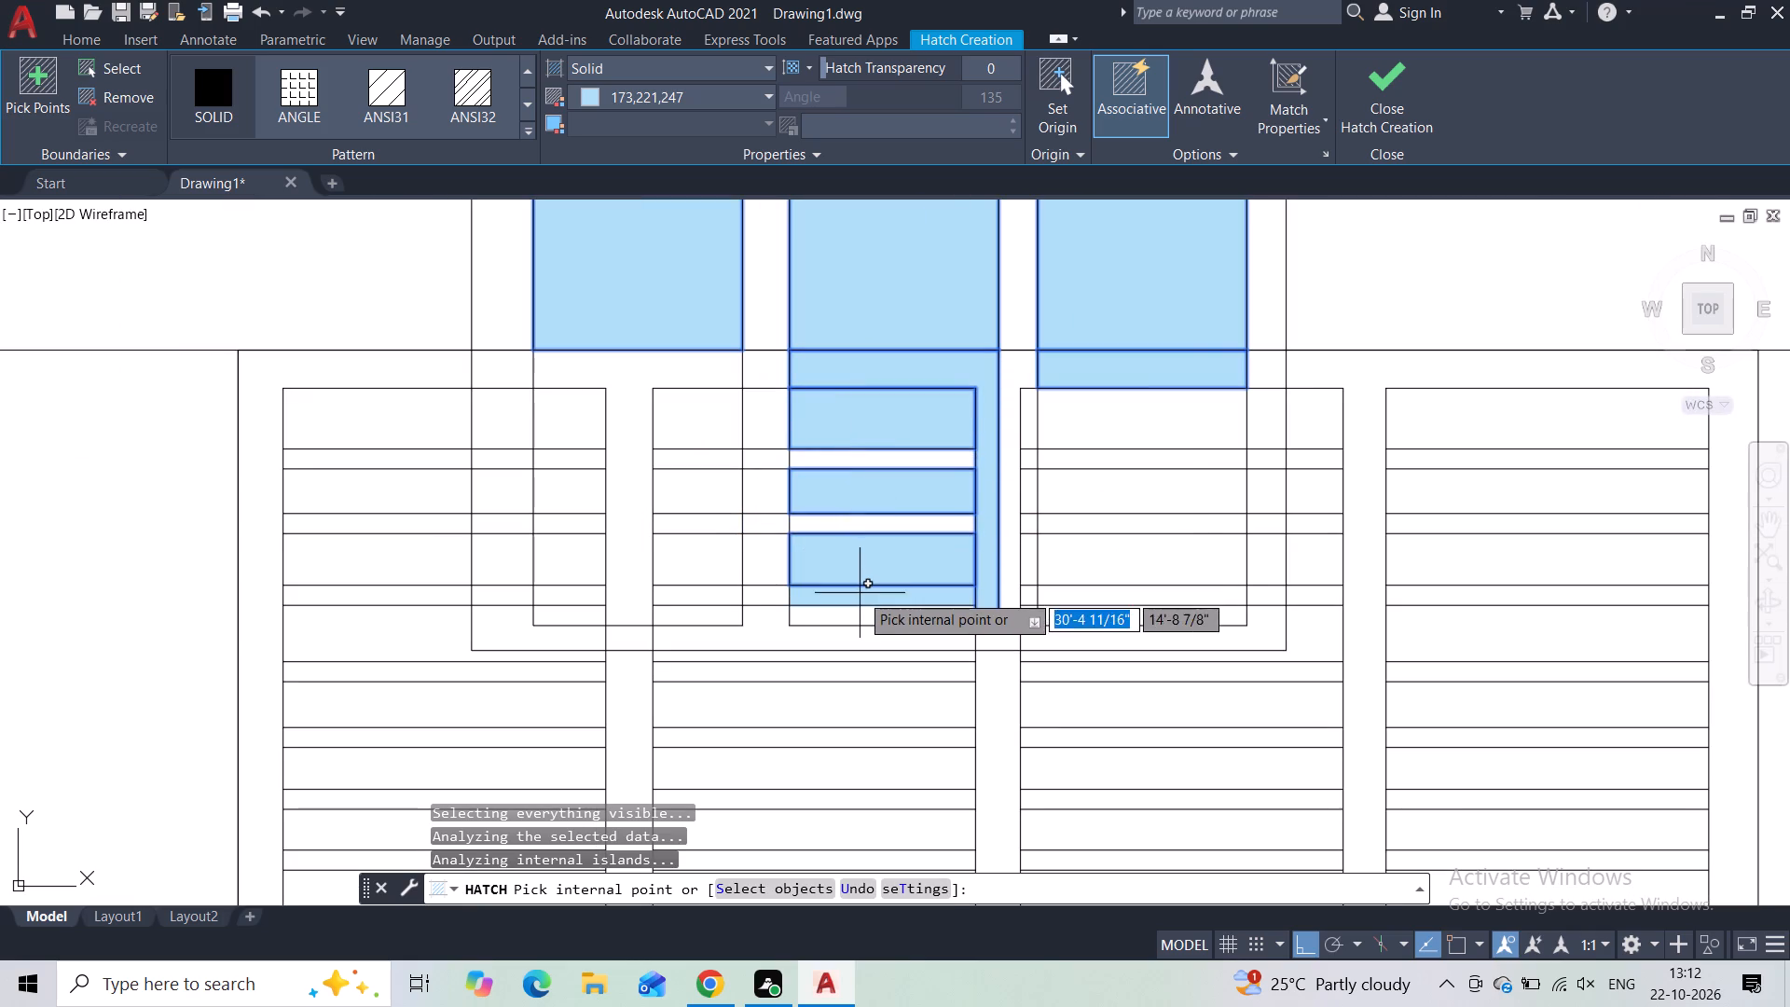
left_click(853, 618)
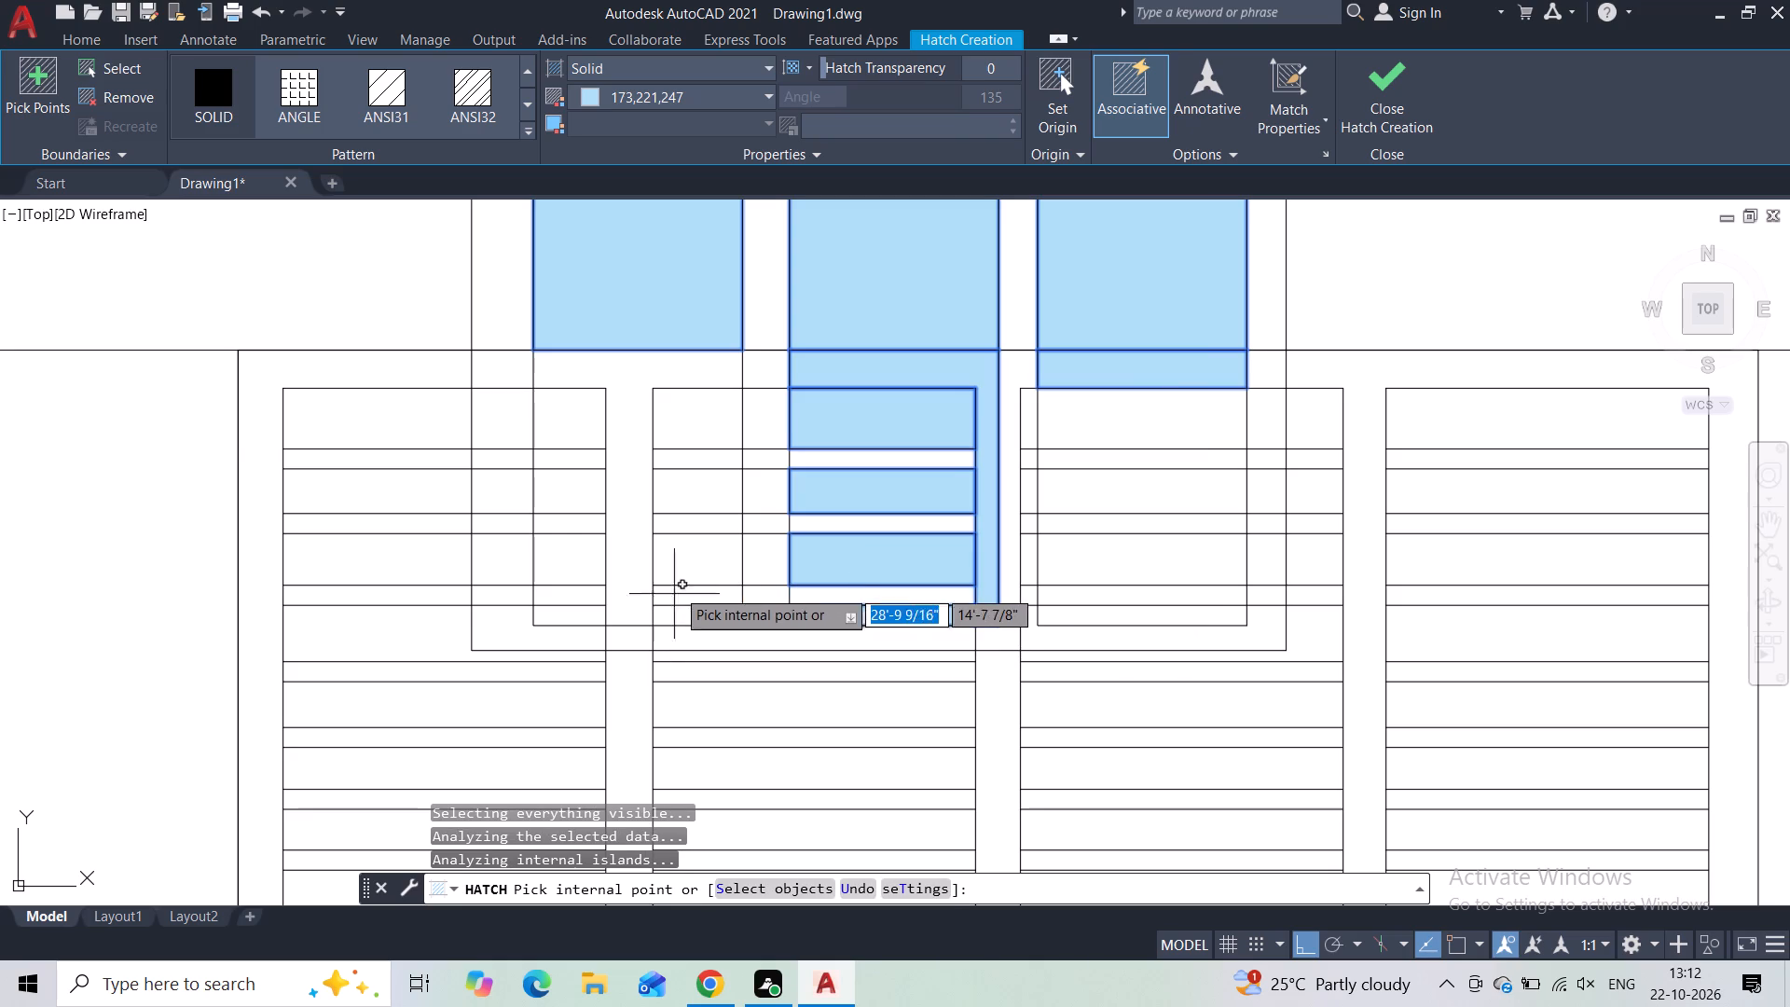
Fill the left pane's topmost cell within the first louver panel with light blue and finish the hatch.
key("Right")
key("period")
key("0")
left_click(564, 431)
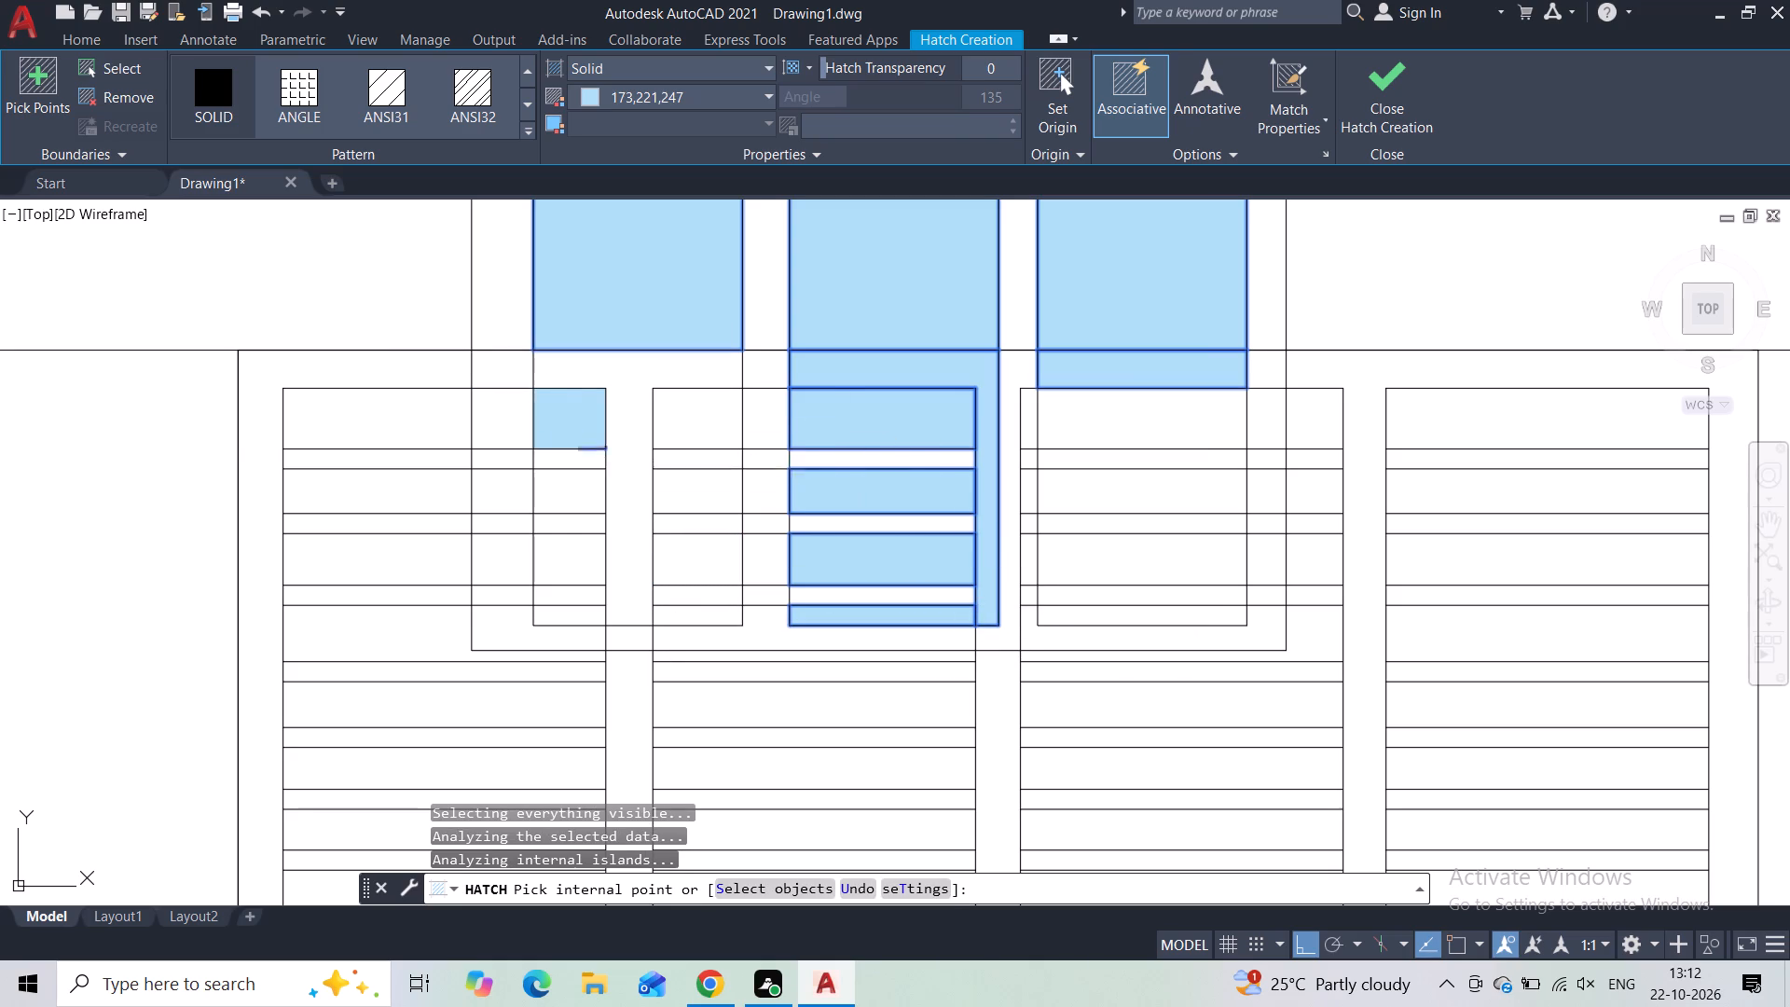
key("period")
key("0")
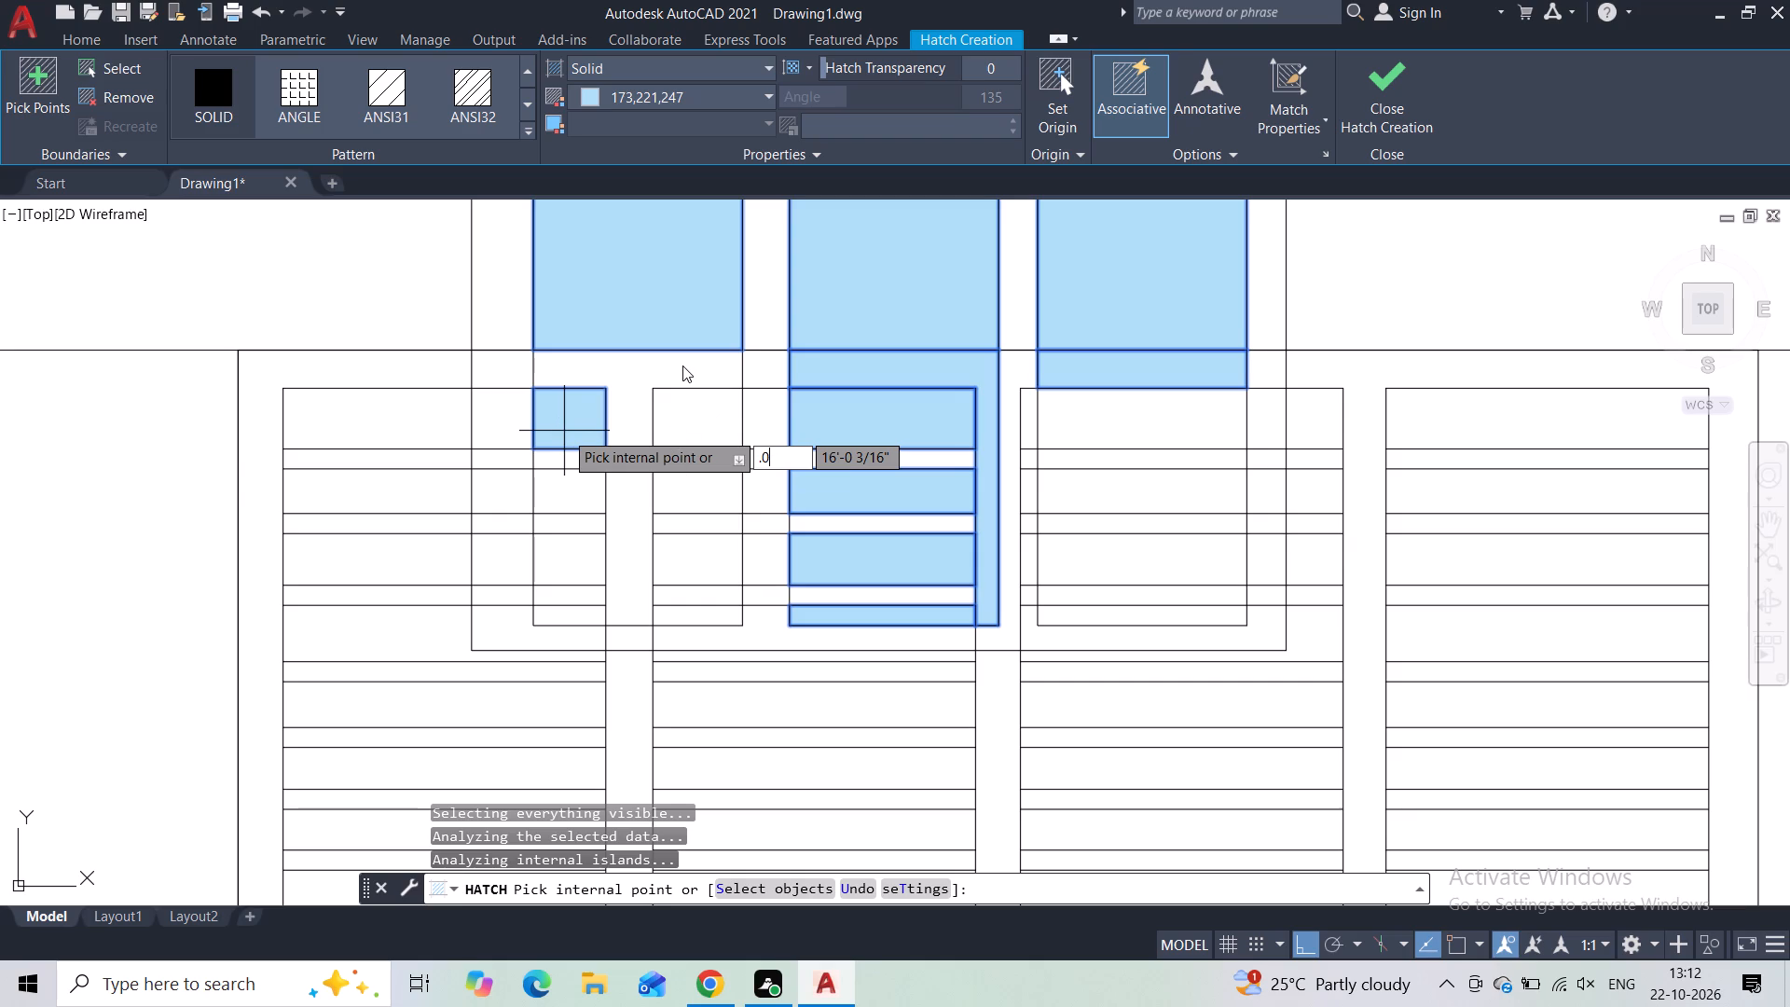
key("Escape")
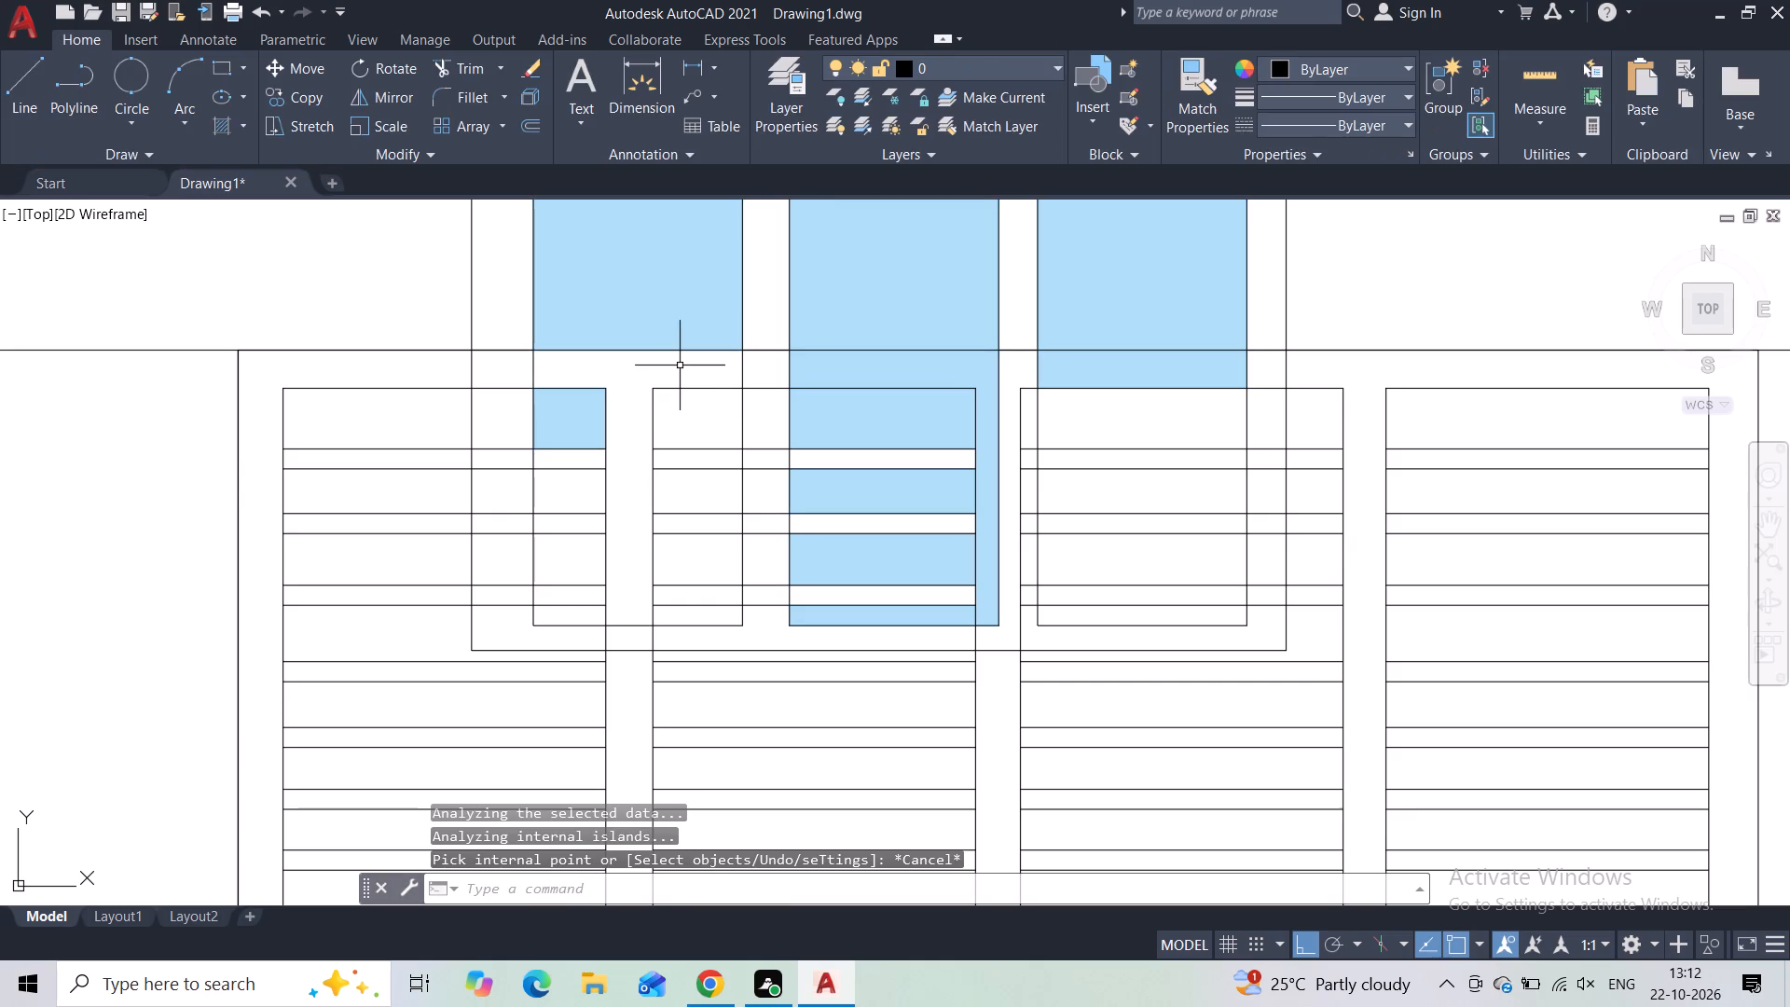
Fill the left pane's remaining cells between the slats of the first and second louver panels with the light blue Solid hatch.
key("space")
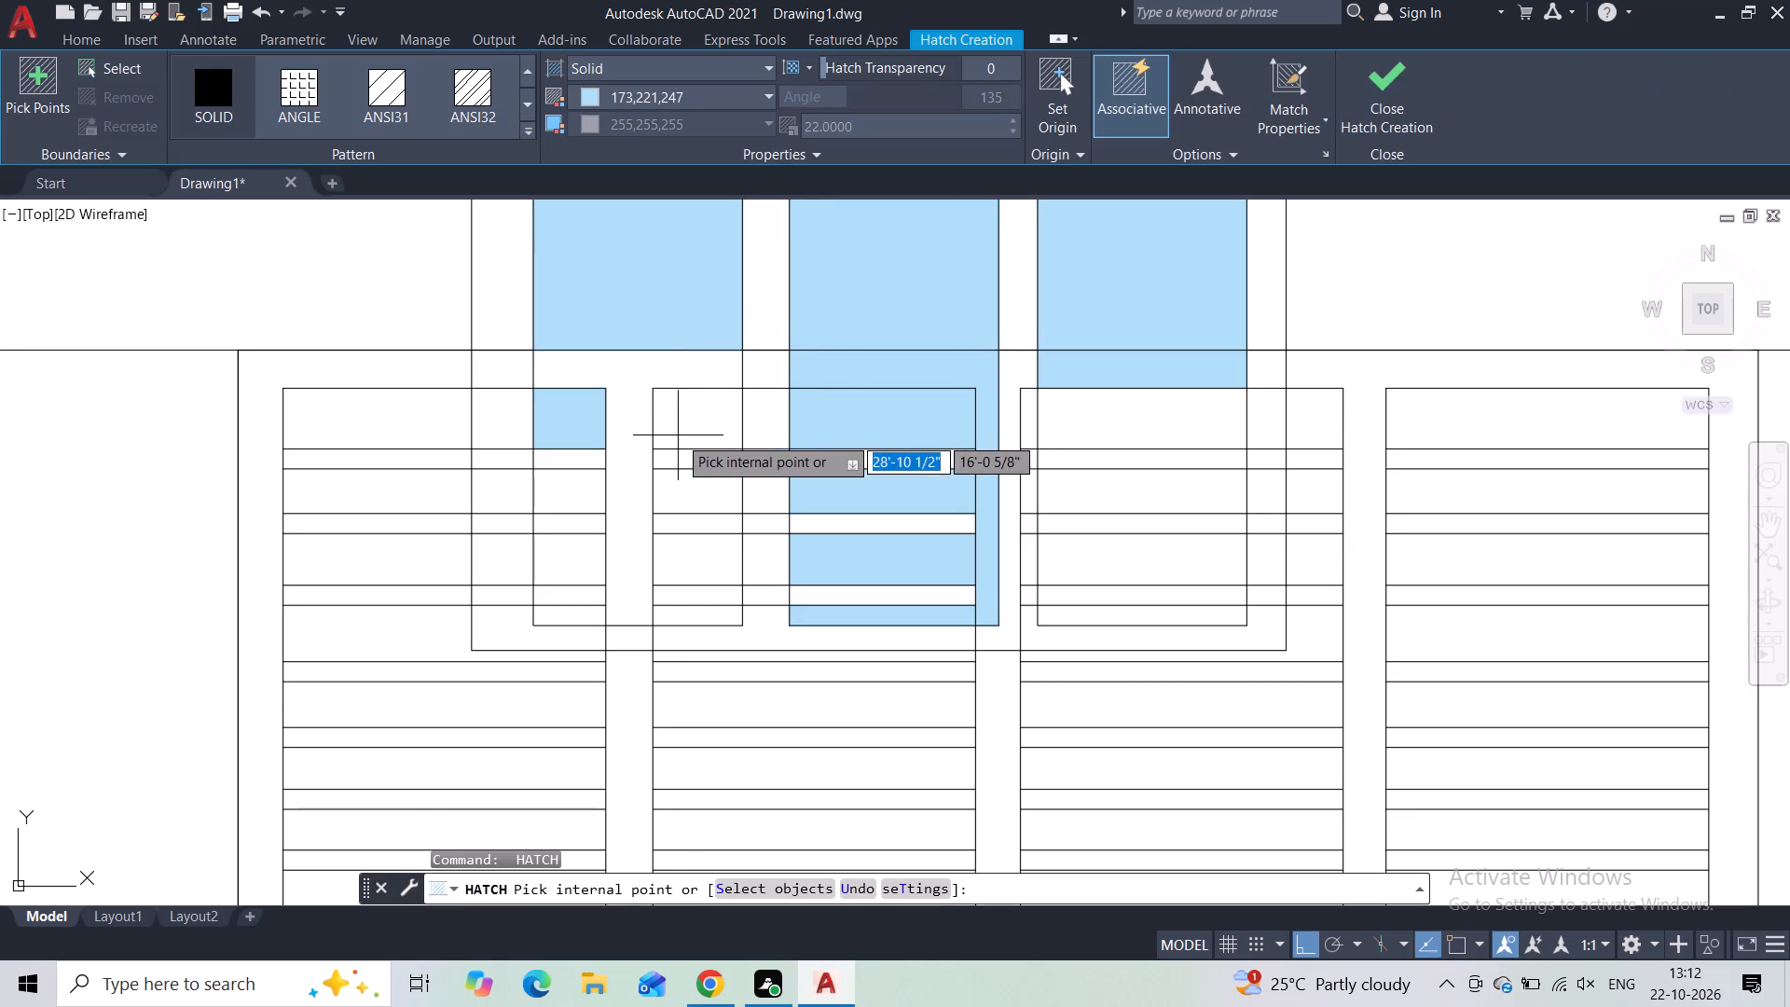
left_click(674, 419)
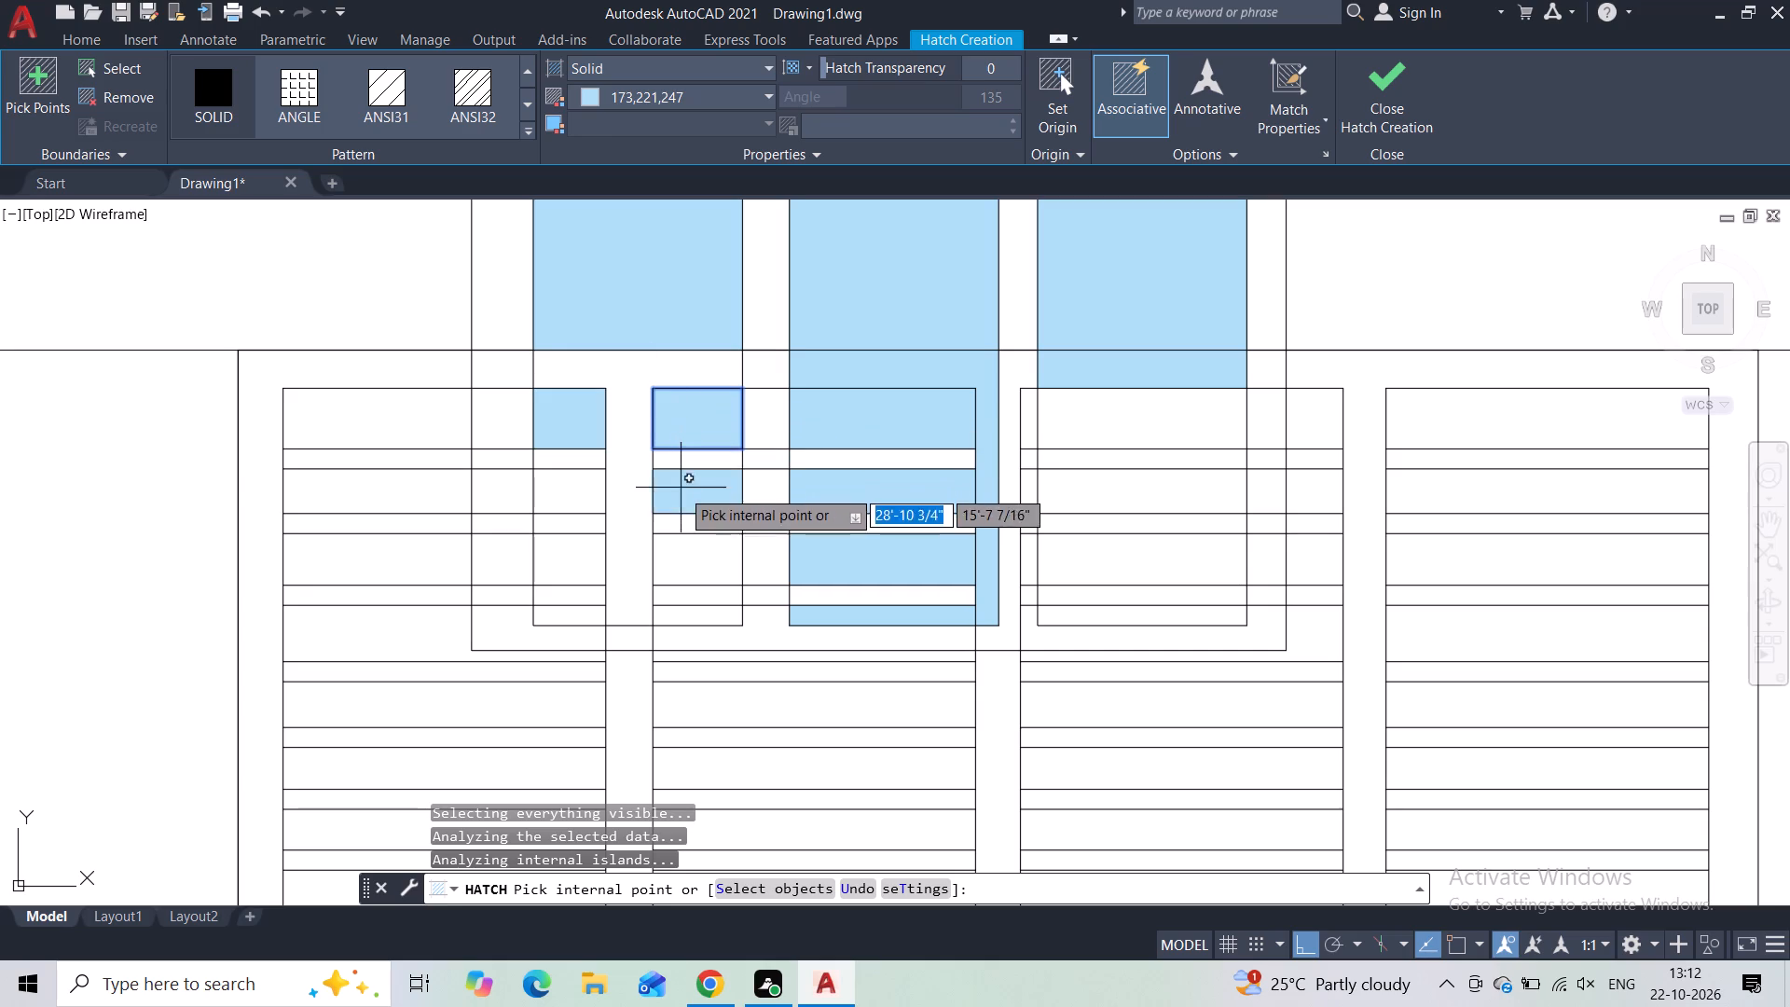
left_click(681, 489)
left_click(572, 491)
left_click(578, 561)
left_click_drag(711, 552, 700, 559)
right_click_drag(709, 559, 700, 559)
scroll(672, 565, "up", 5)
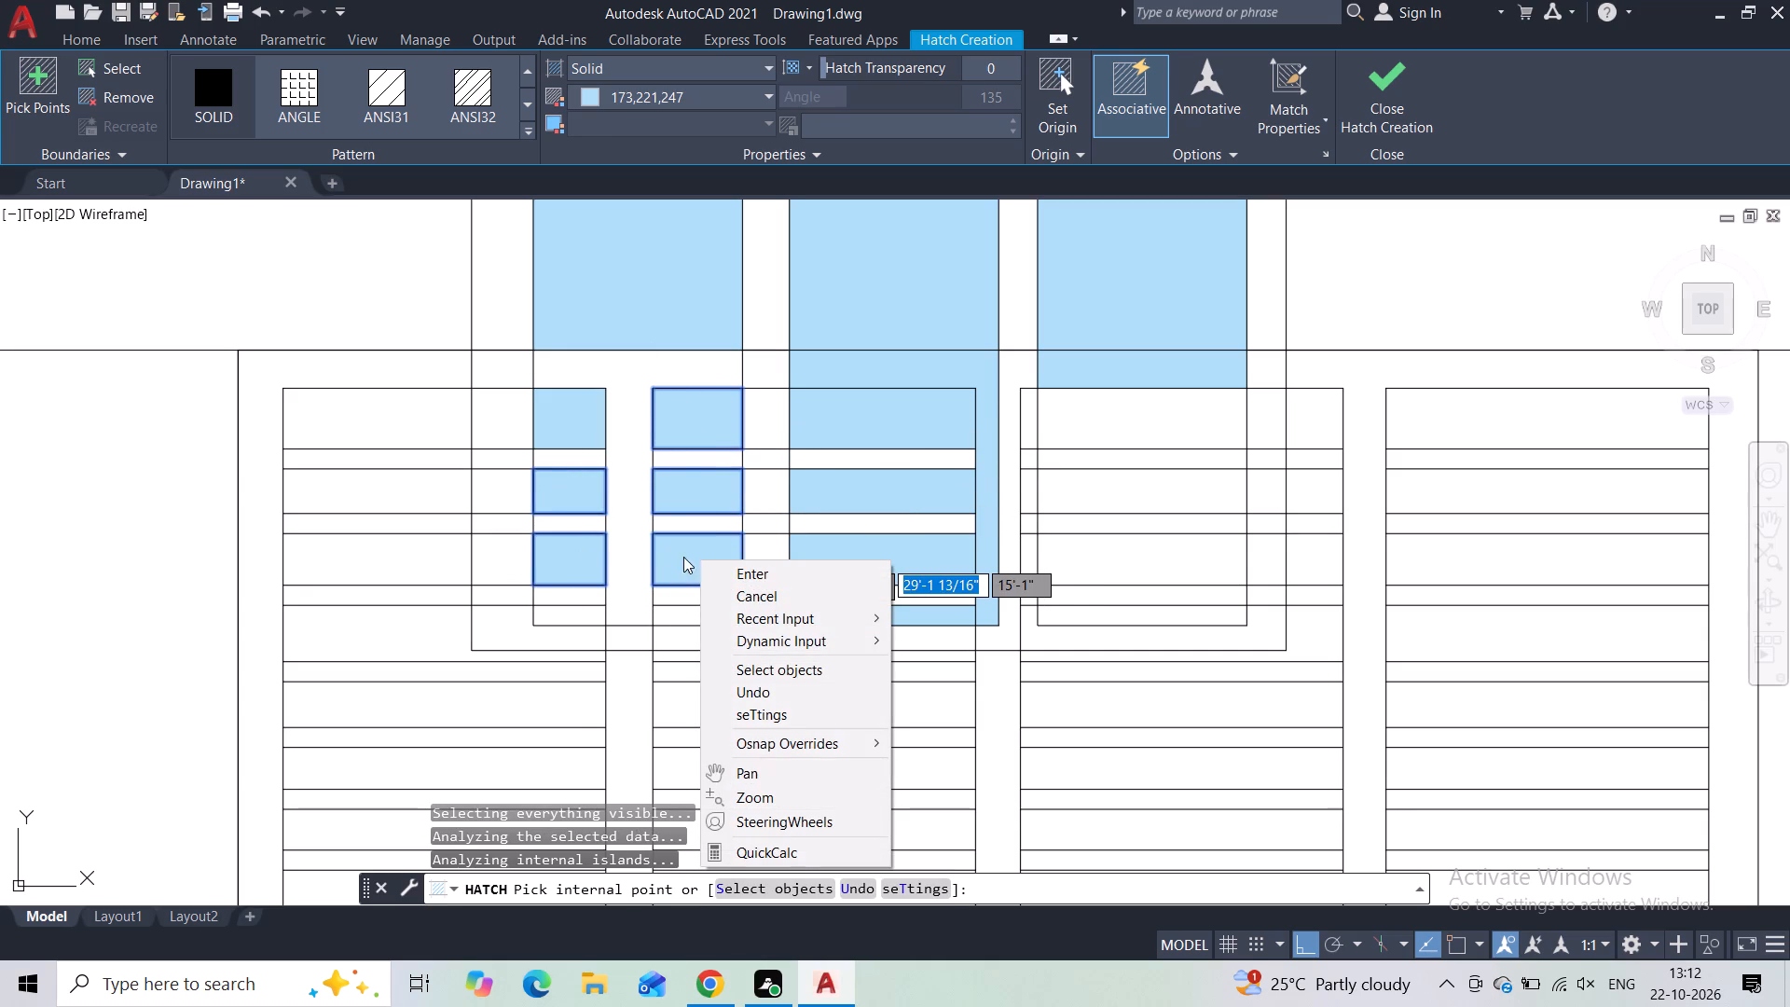
key("Escape")
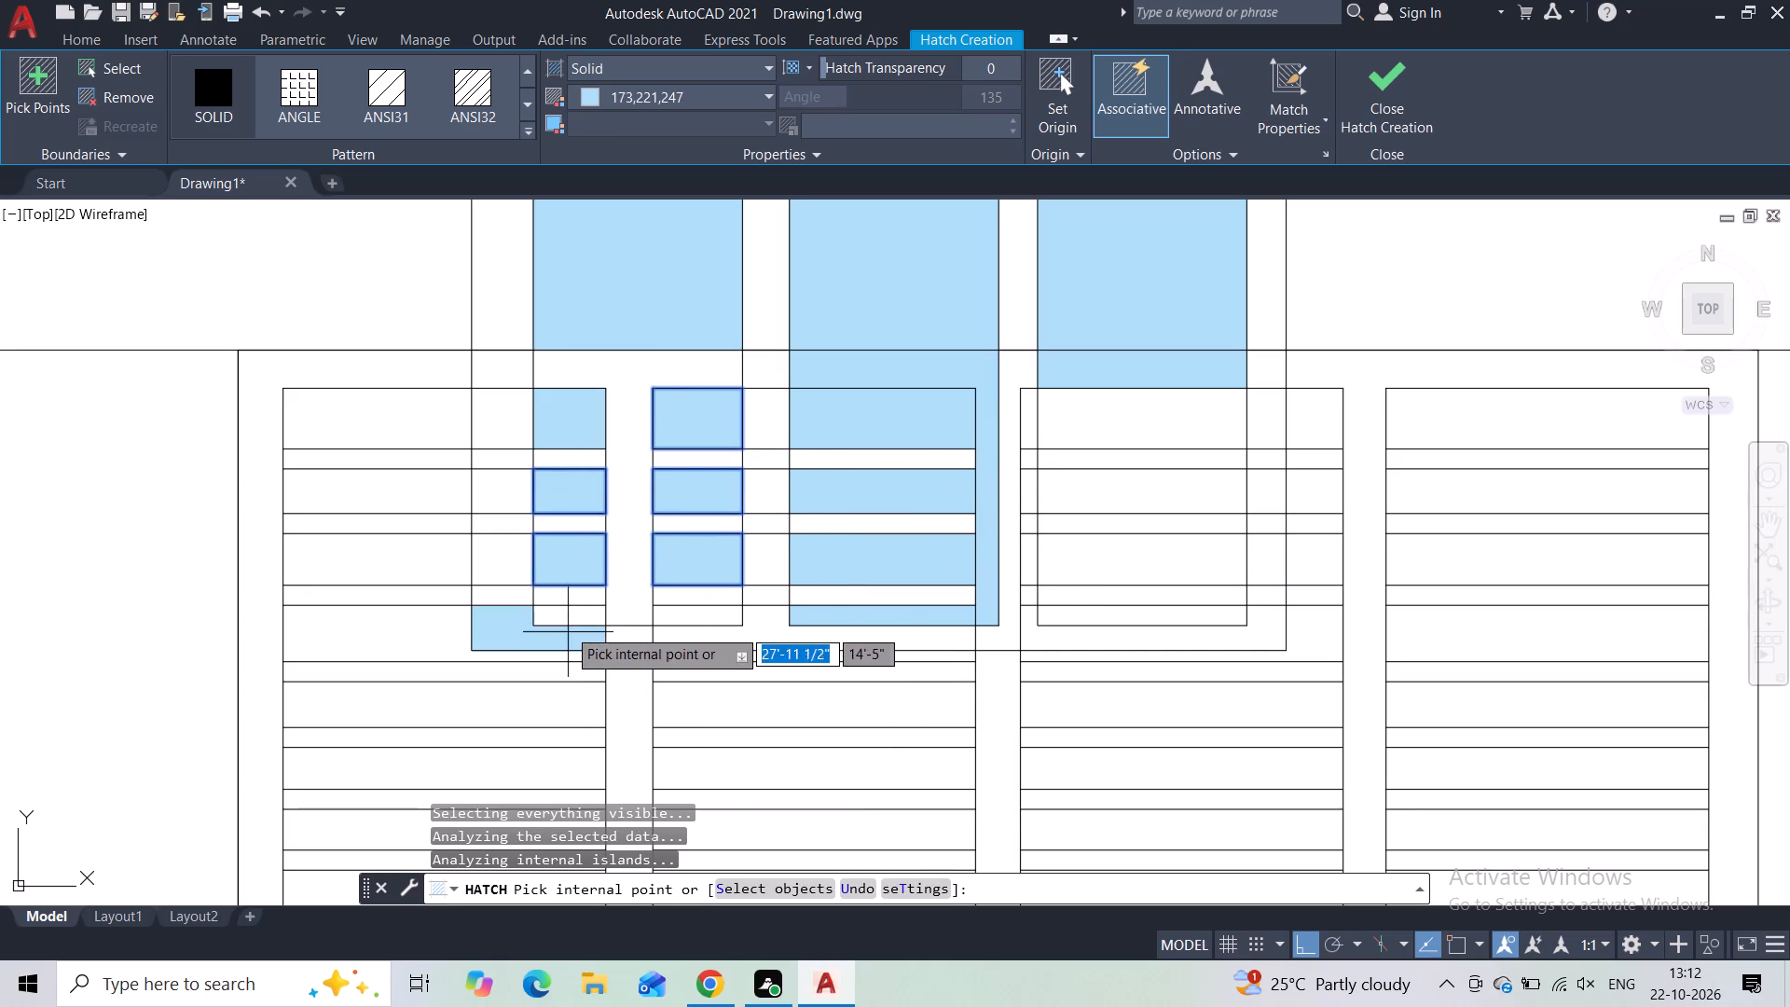
left_click(567, 616)
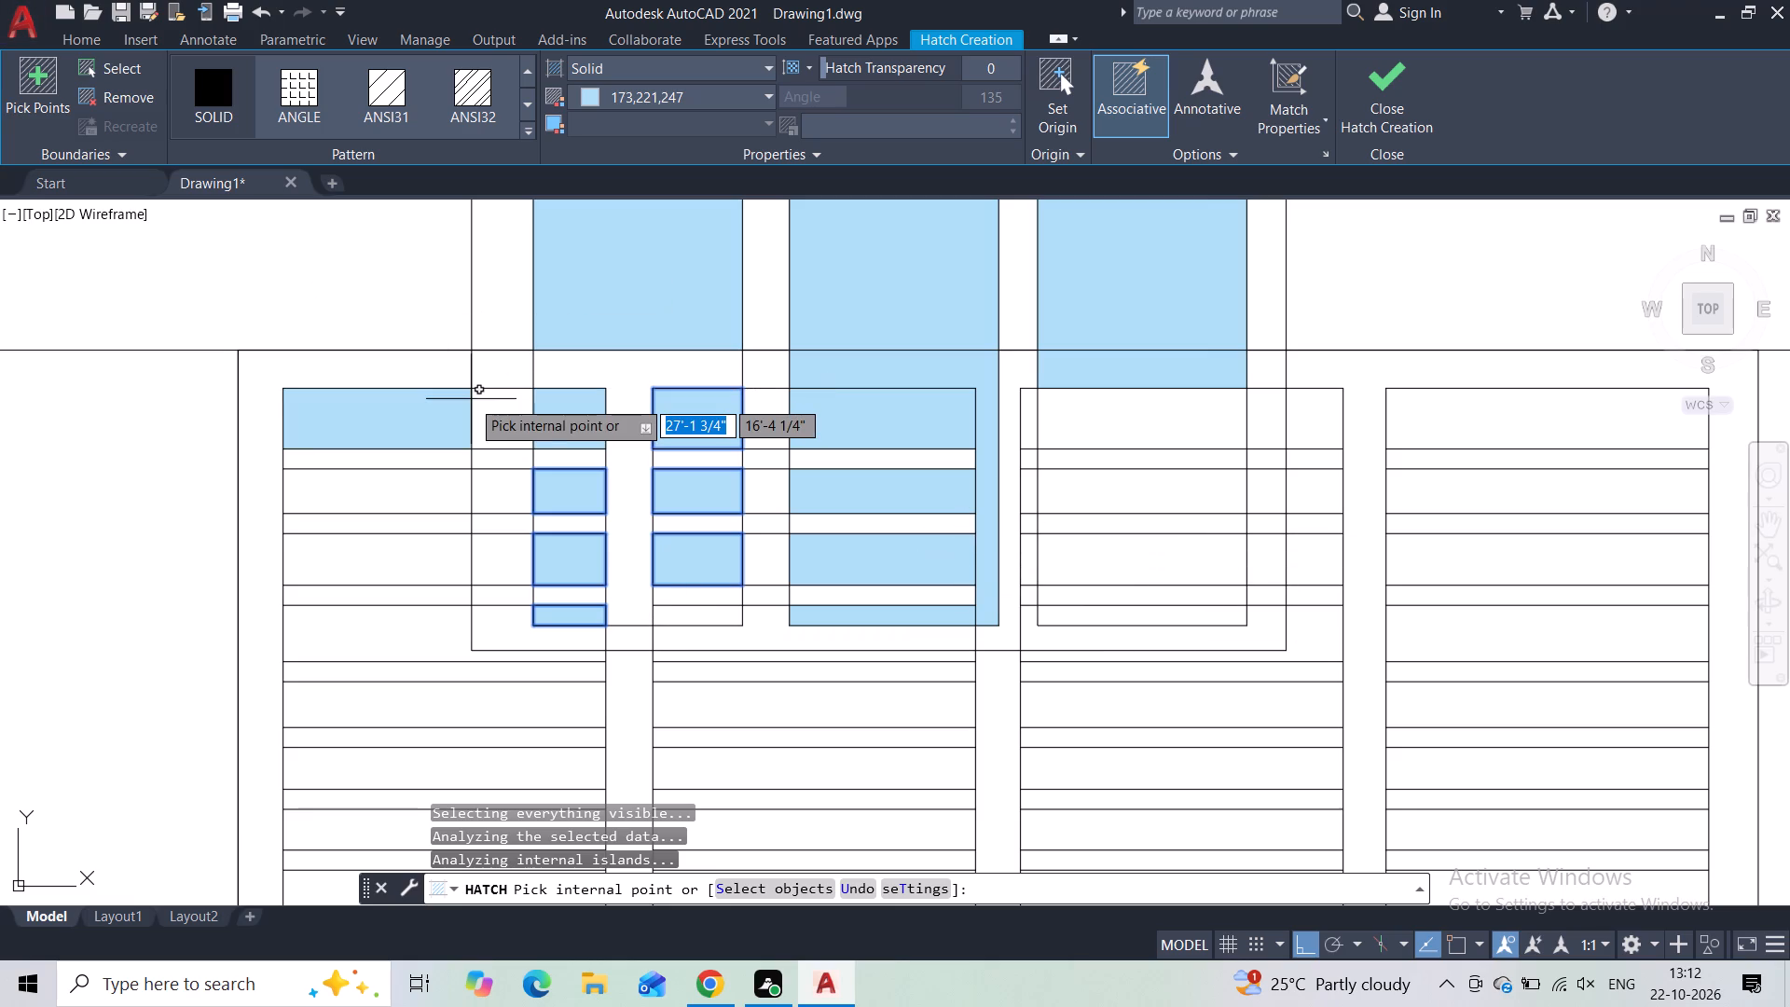
left_click(696, 624)
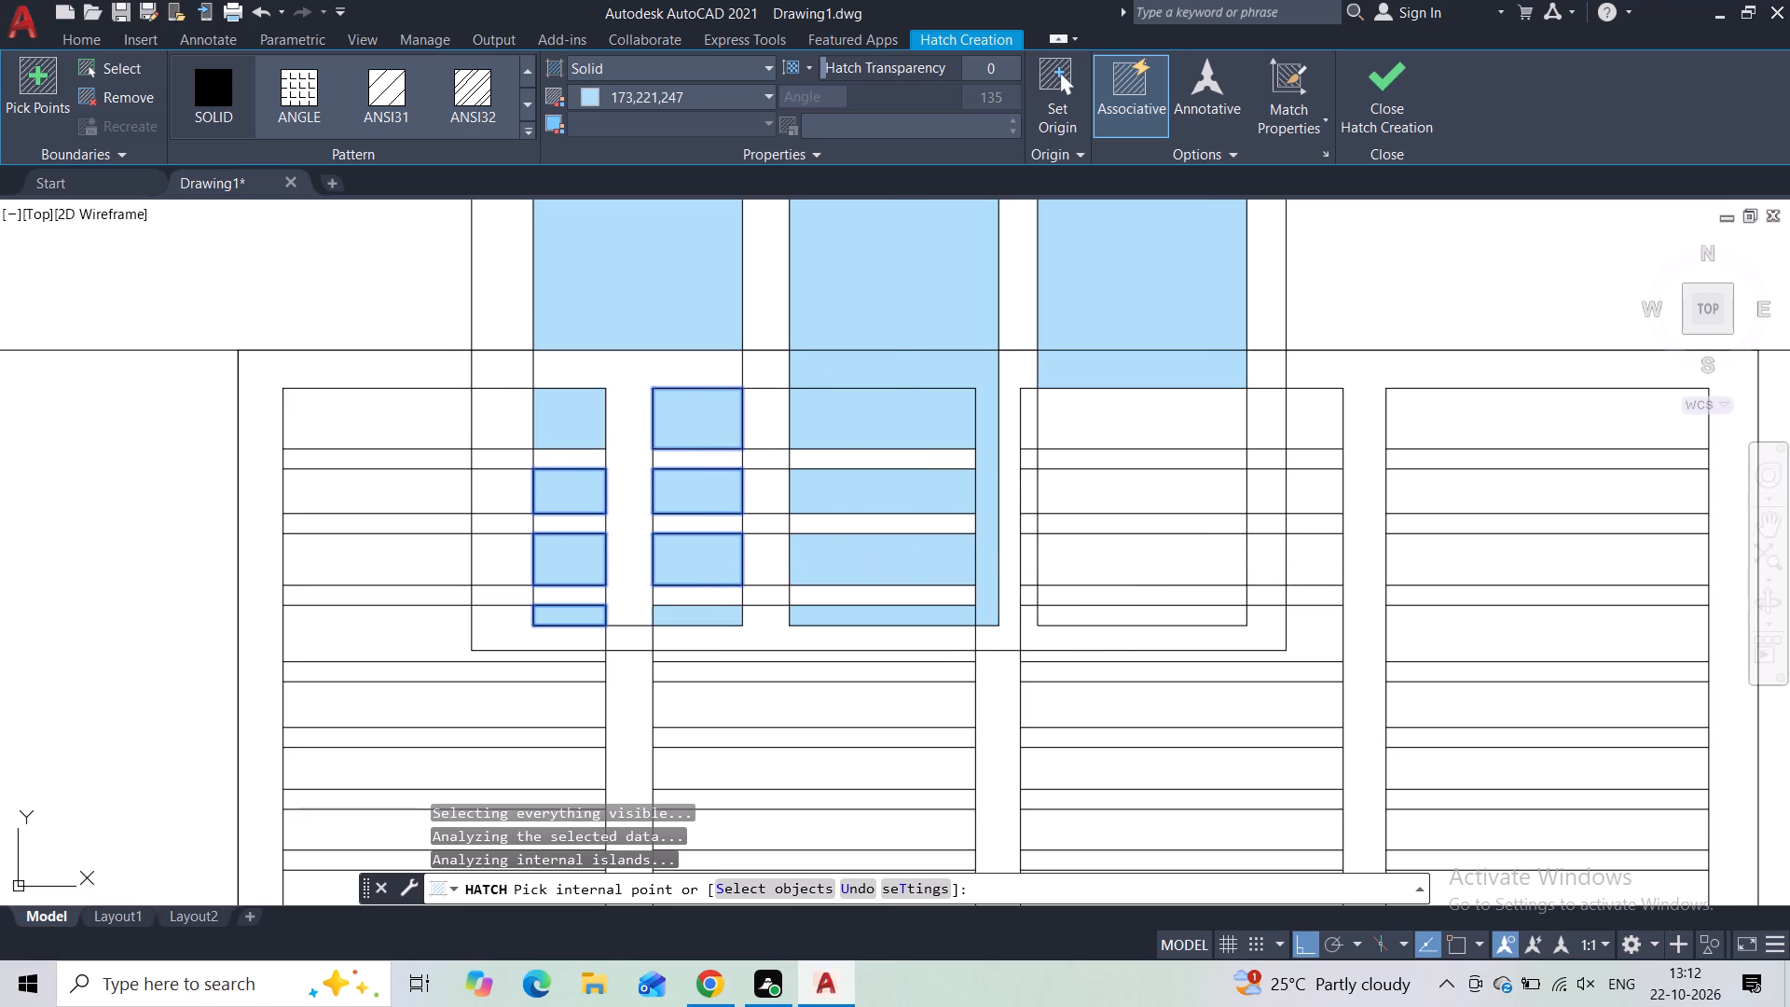
Fill the right pane's four cells between the slats of the third louver panel with the light blue Solid hatch.
middle_click_drag(964, 513, 703, 631)
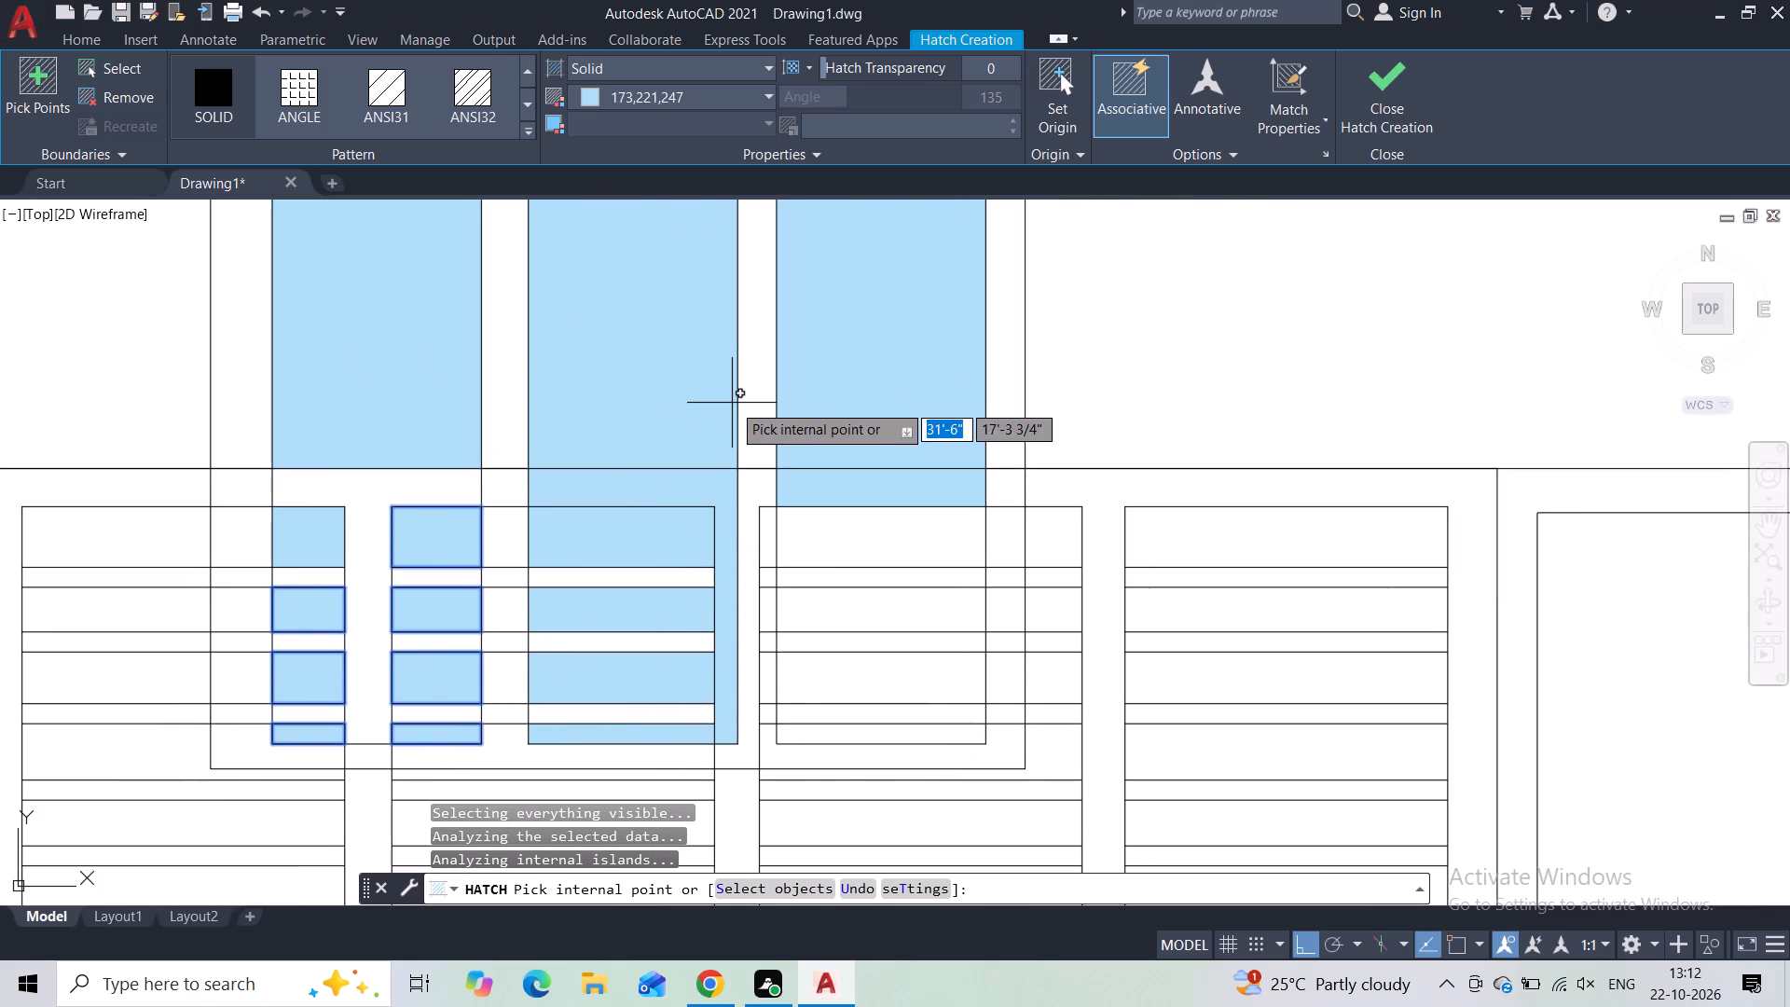
left_click(931, 542)
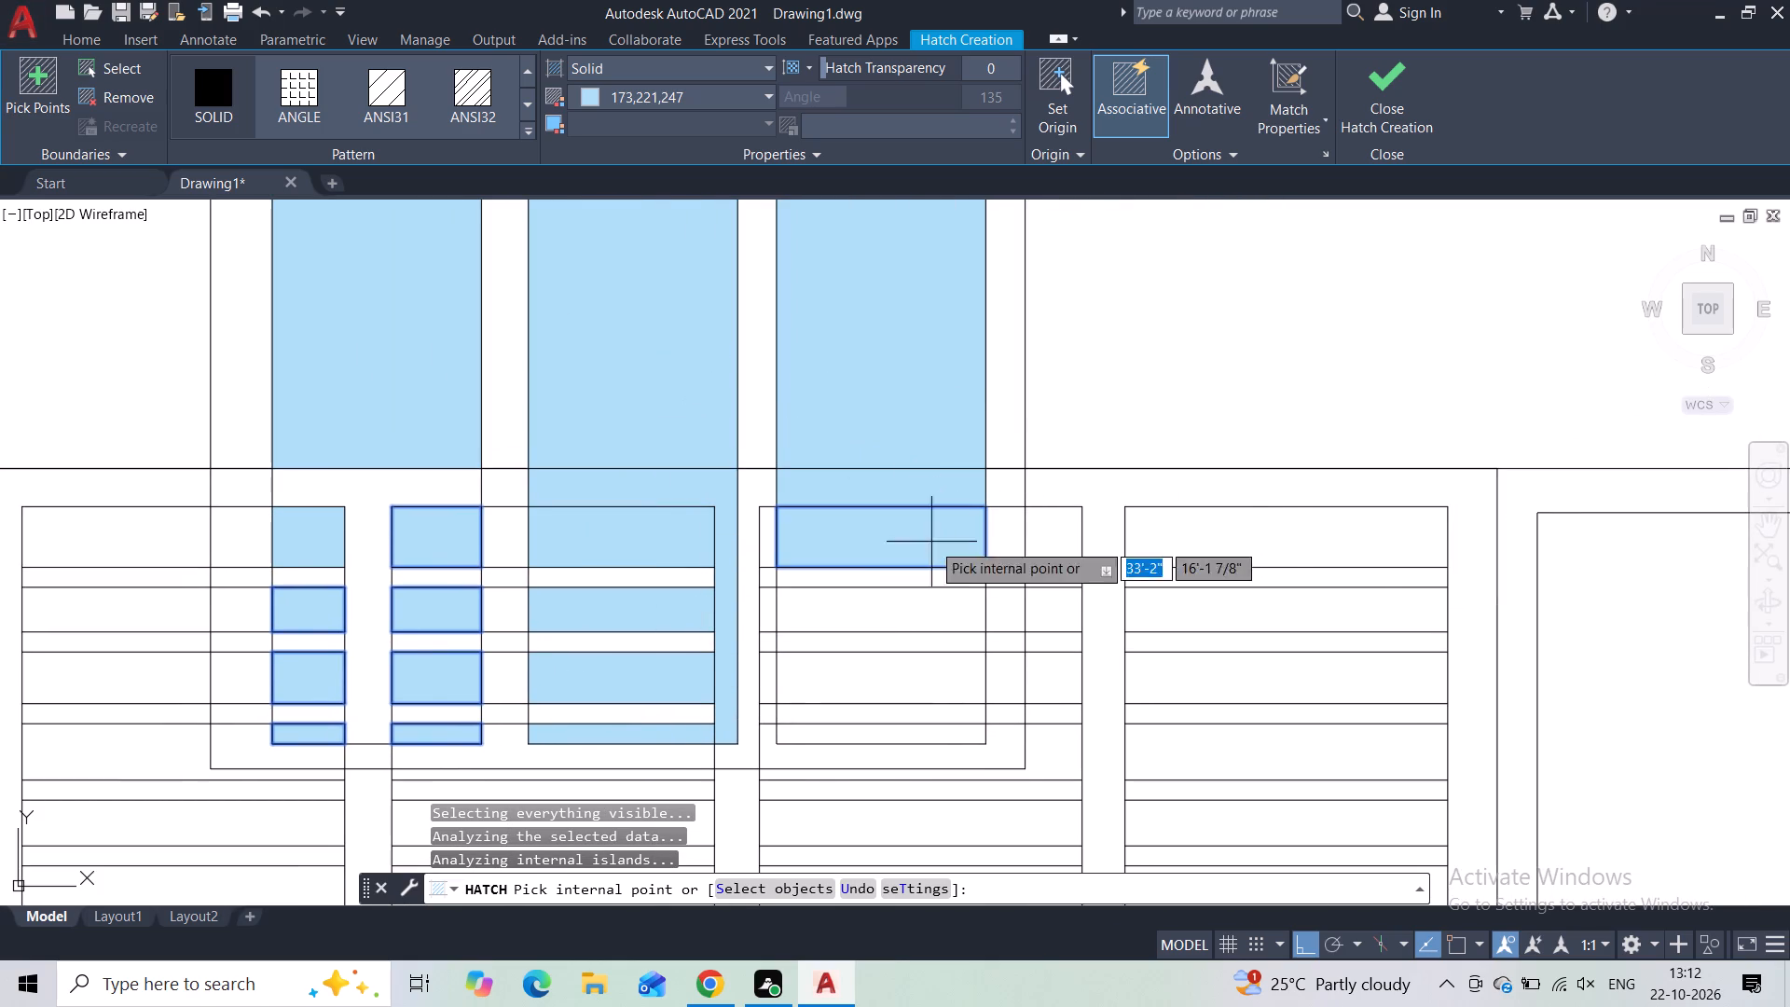
left_click(925, 621)
left_click(922, 669)
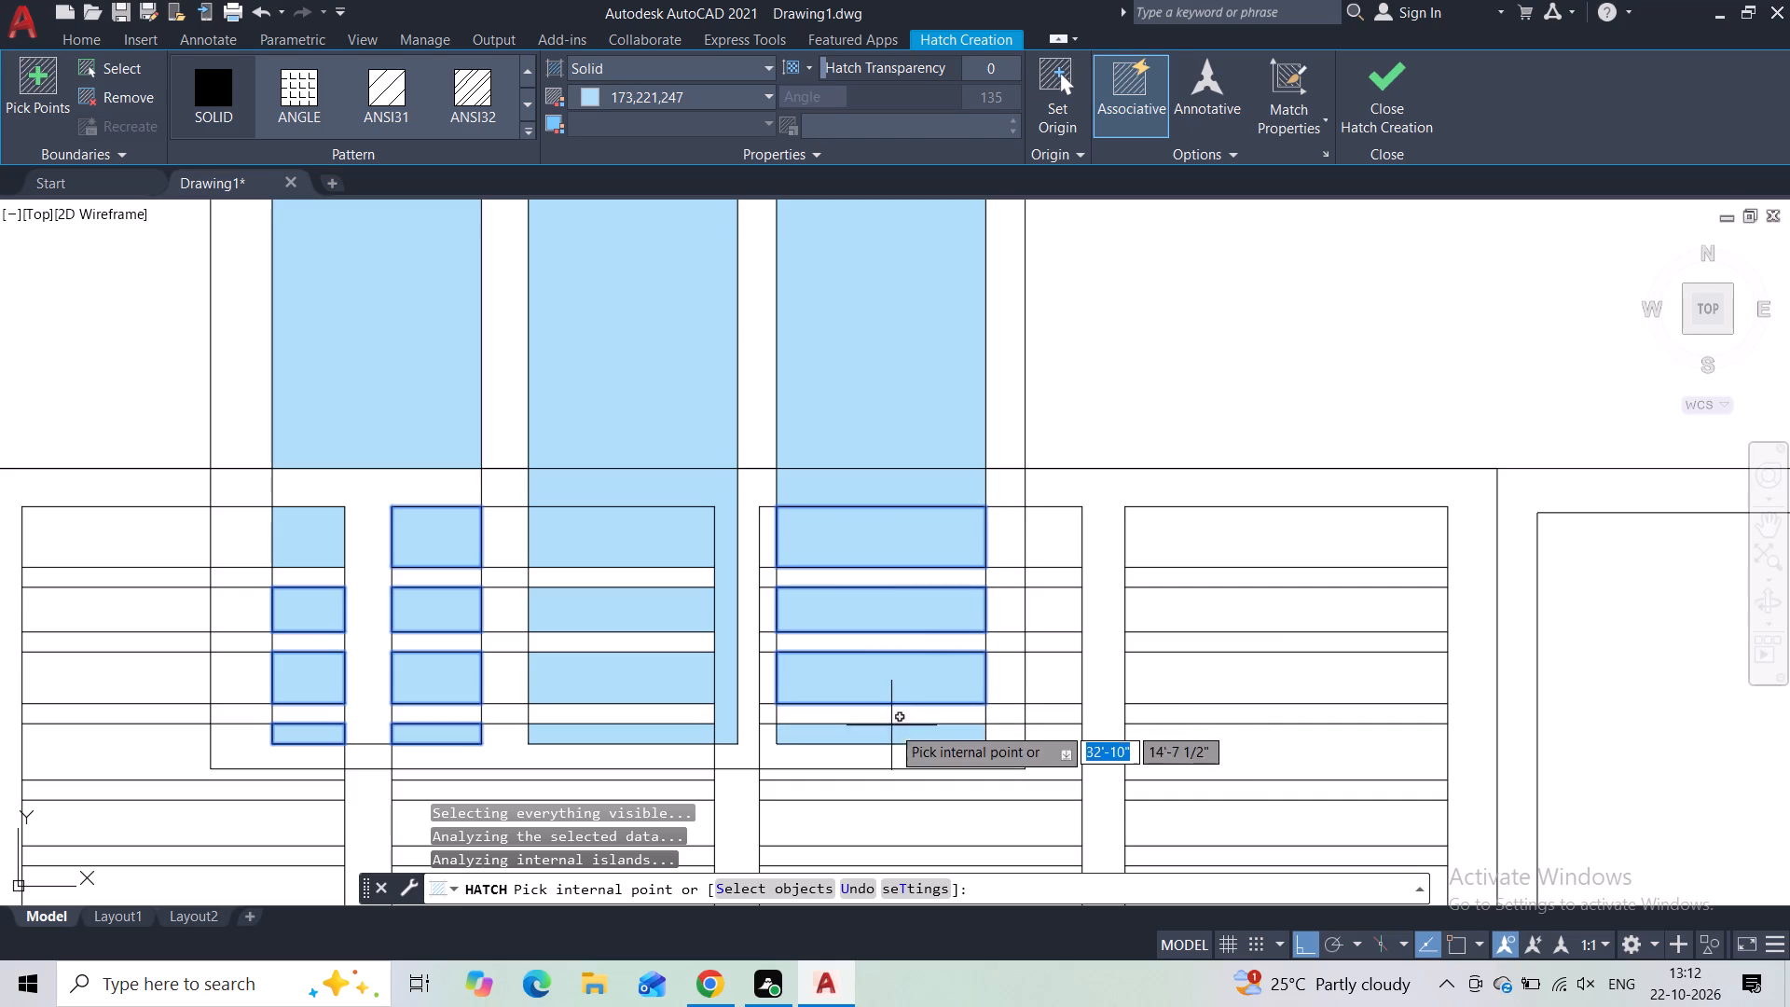
left_click(891, 730)
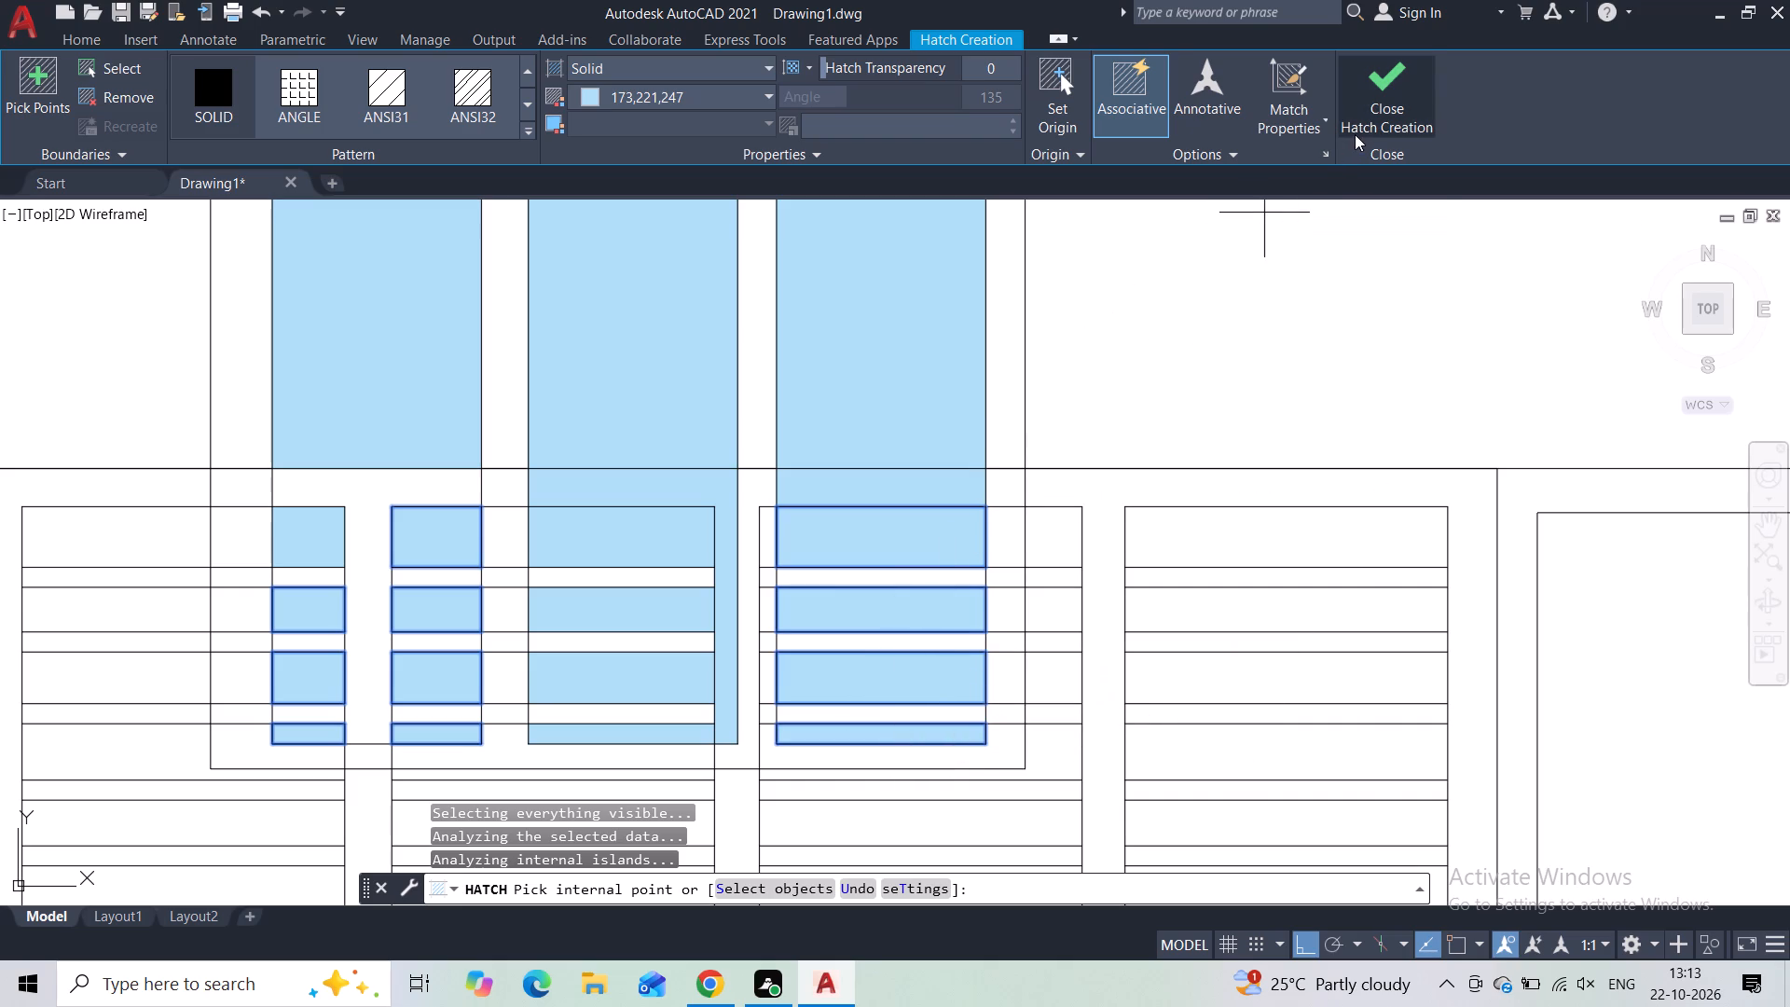
Undo all the light blue cell picks made in the current hatch between the louver slats.
scroll(1261, 320, "down", 1)
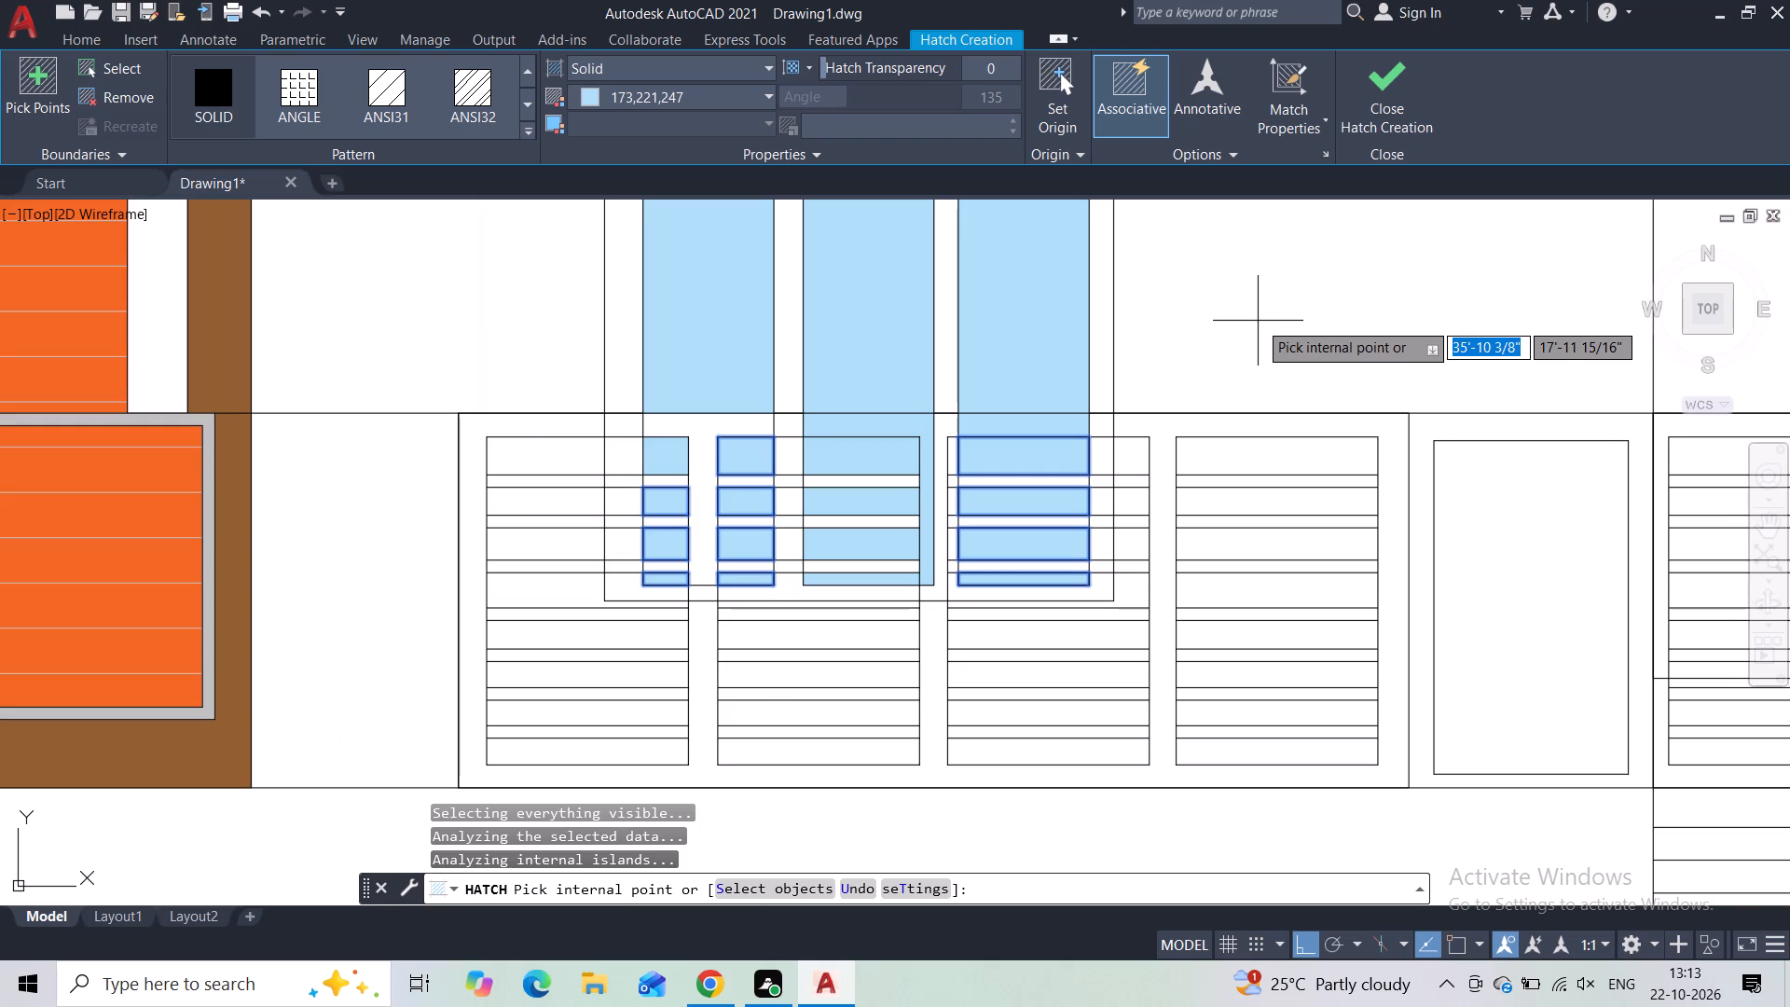
key("ctrl+z")
key("ctrl+z")
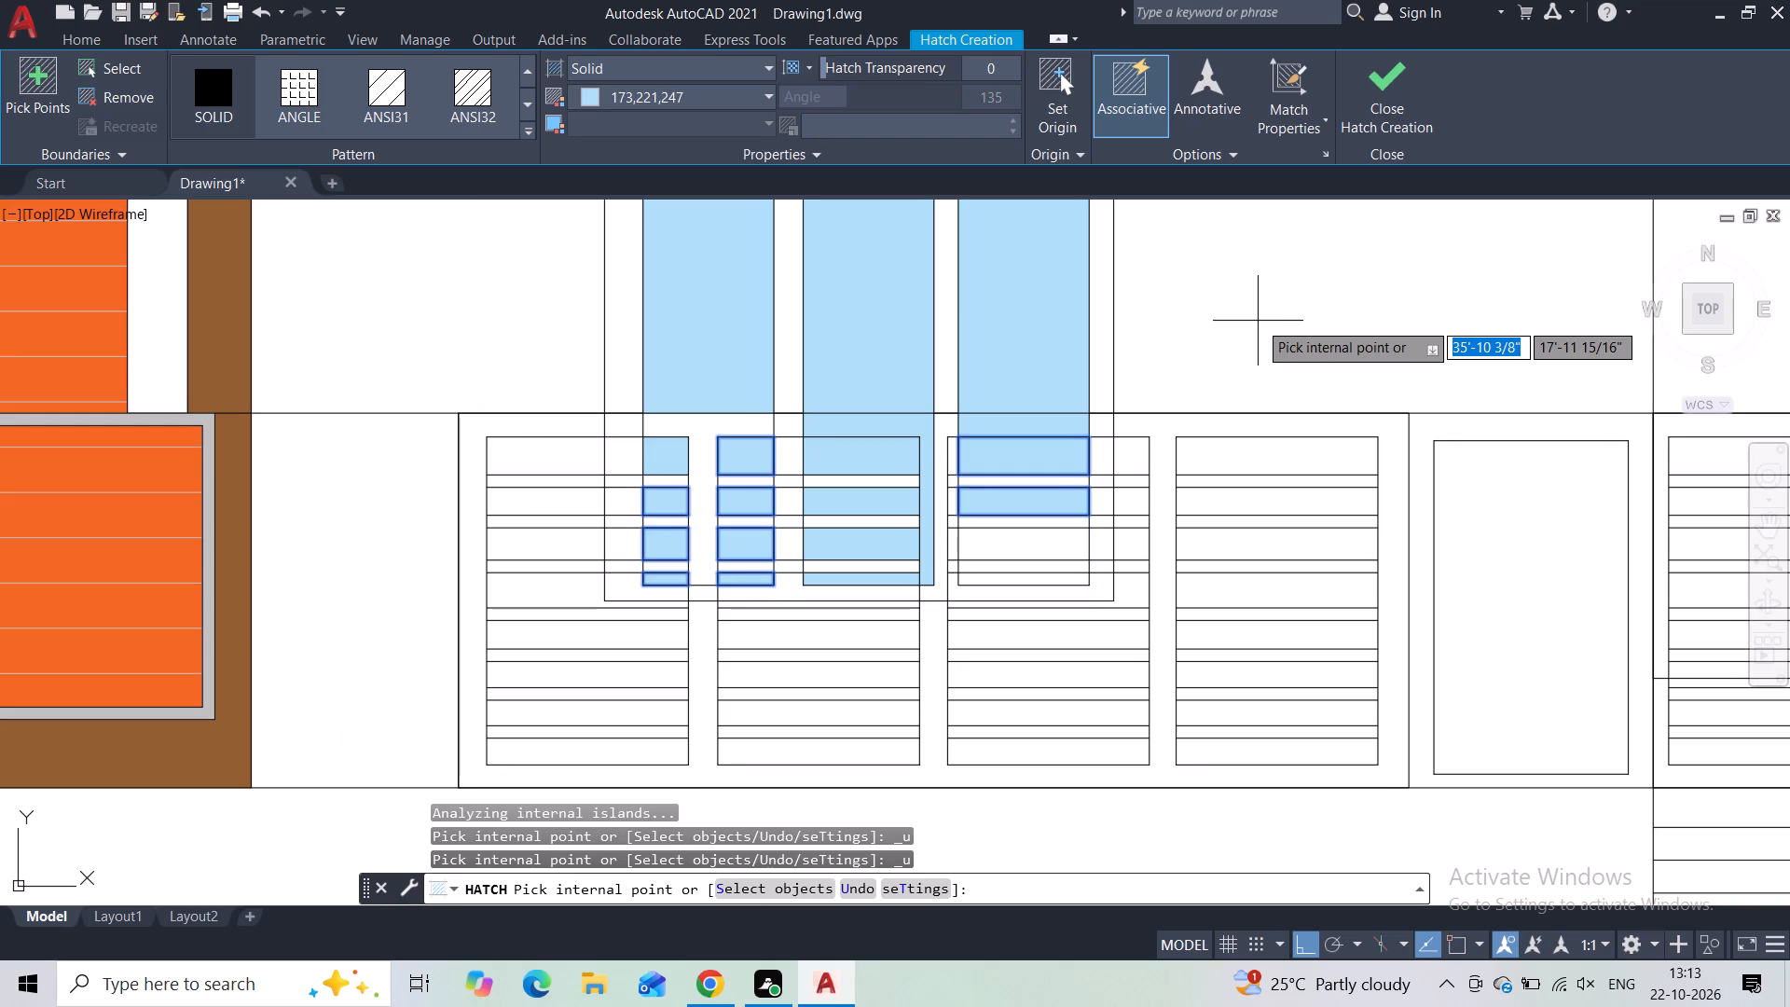
key("ctrl+z")
key("ctrl+z")
key("ctrl+z")
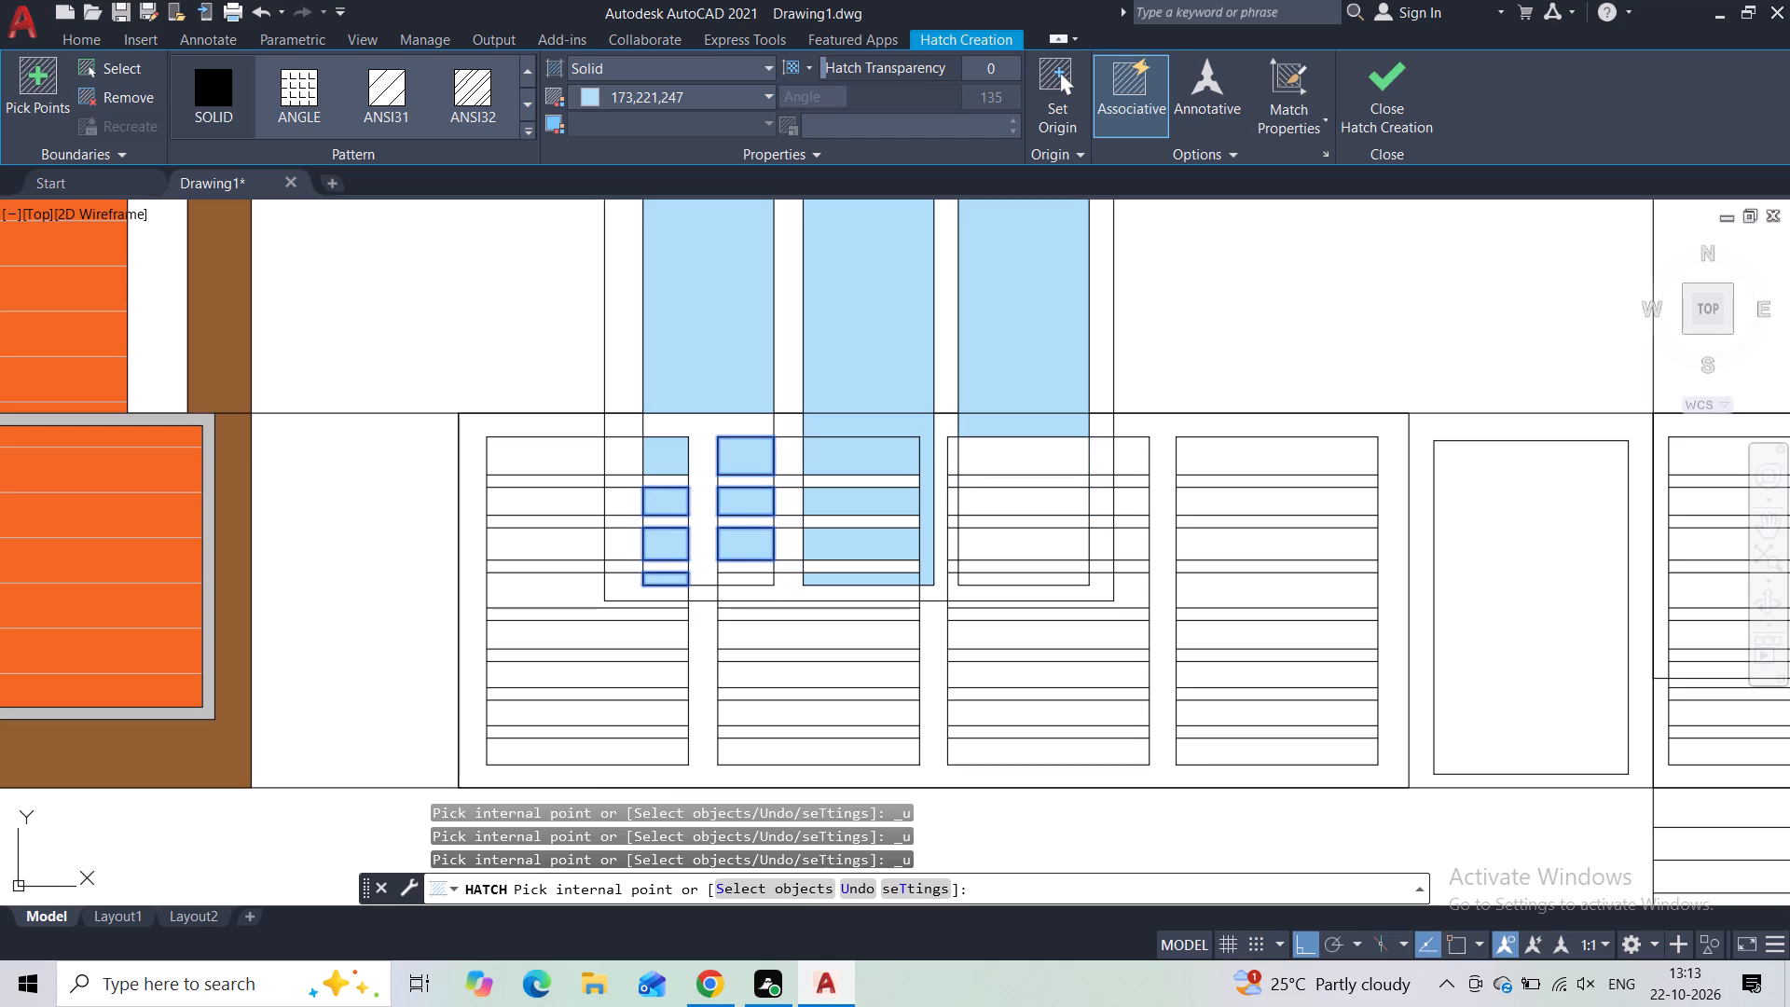
key("ctrl+z")
key("ctrl+z")
key("ctrl+z")
key("ctrl+z")
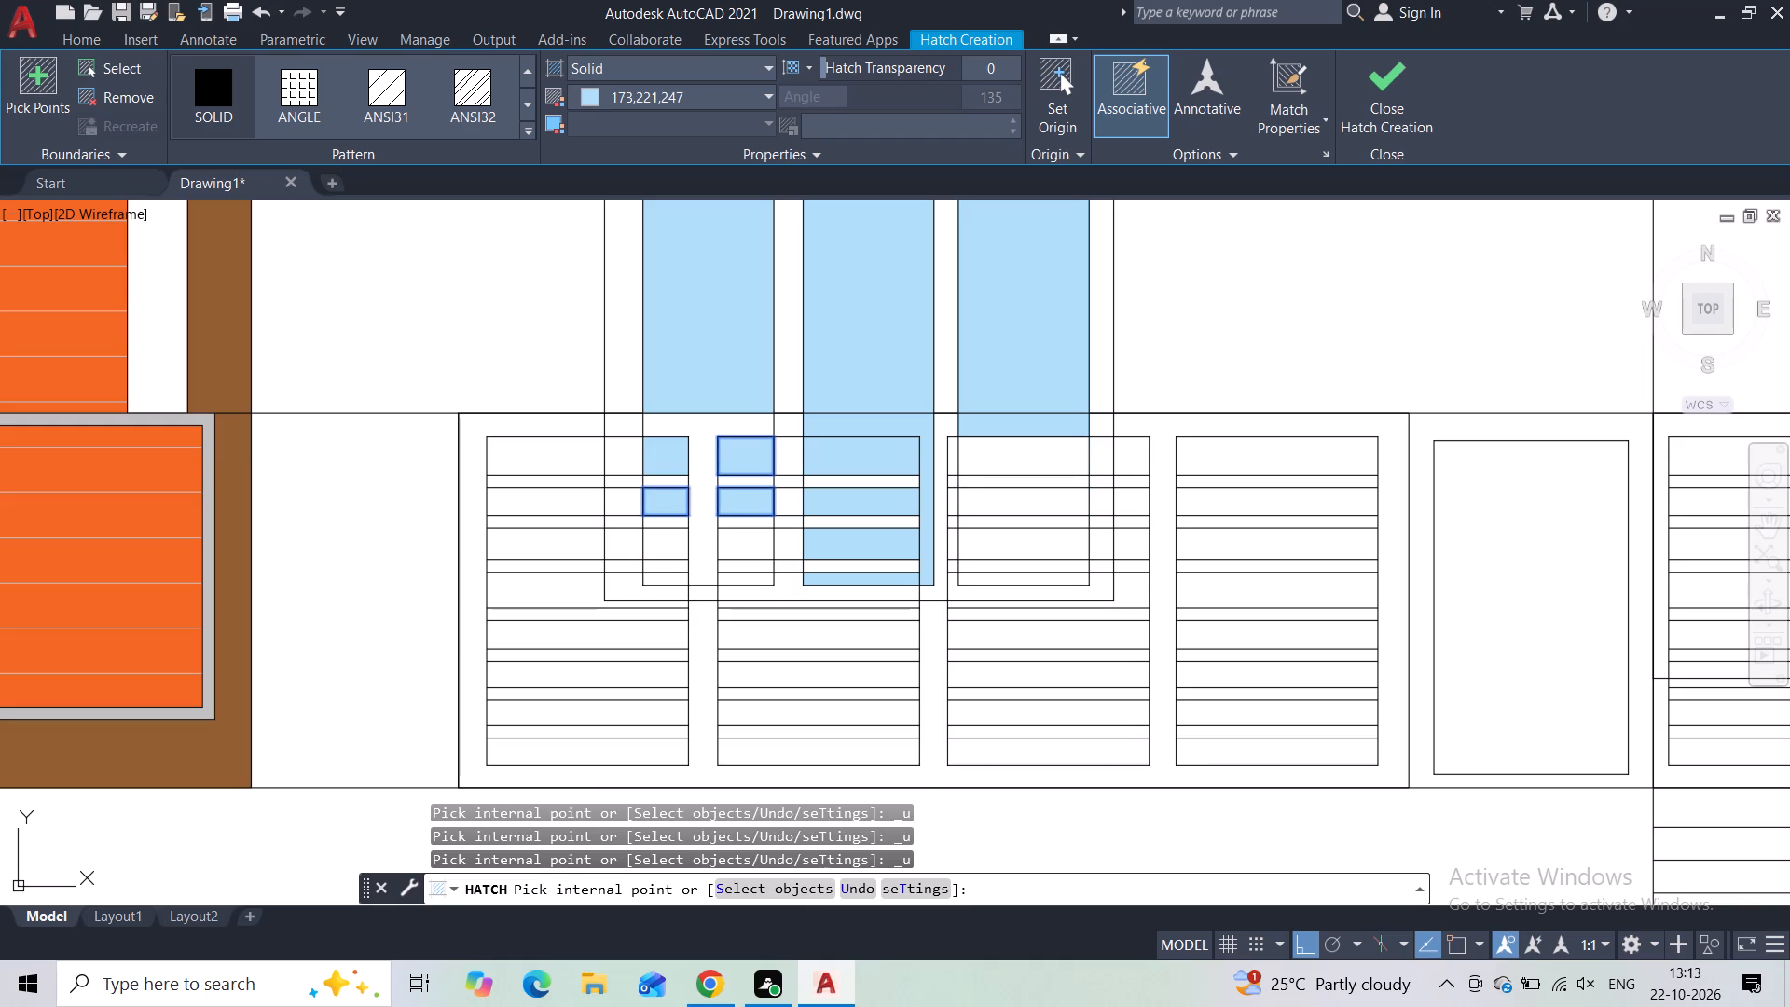
key("ctrl+z")
key("ctrl+z")
key("ctrl+z")
key("ctrl+z")
key("ctrl+z")
key("ctrl+z")
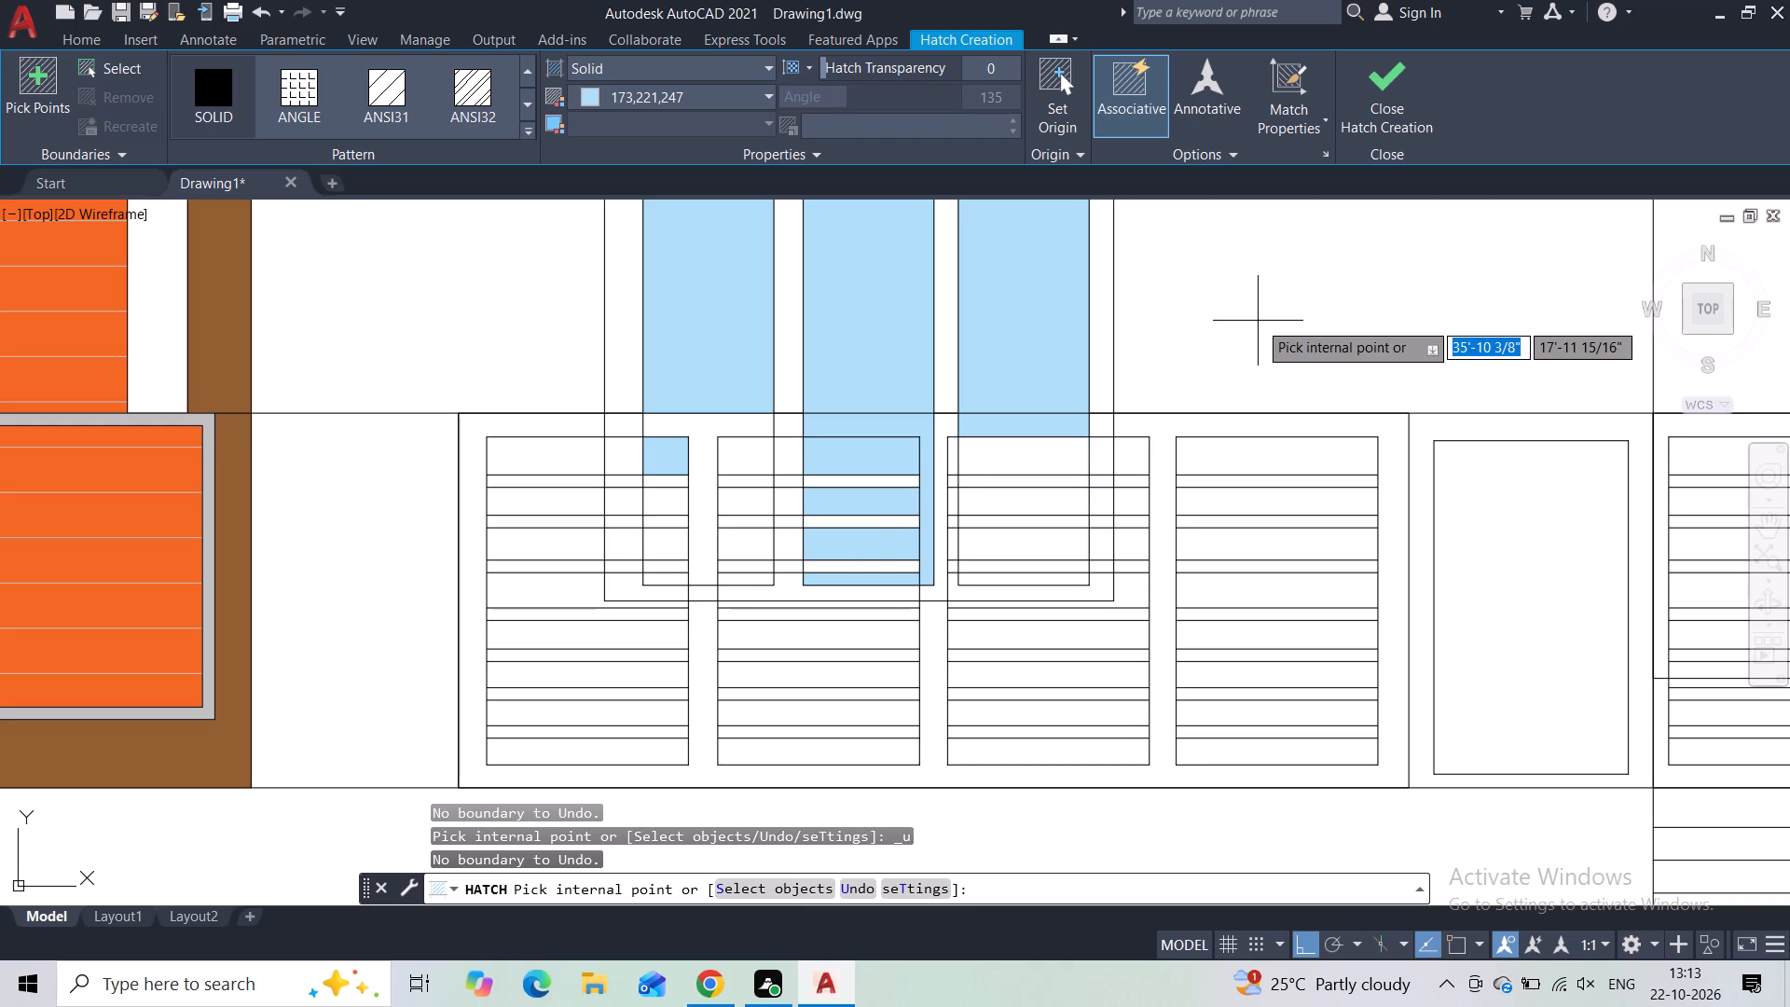
key("ctrl+z")
key("ctrl+z")
key("ctrl+z")
key("ctrl+z")
key("ctrl+z")
key("ctrl+z")
key("ctrl+z")
key("ctrl+z")
End the empty hatch and undo the earlier light blue hatches on the window's three panes.
key("ctrl+plus")
key("ctrl+Return")
key("ctrl+z")
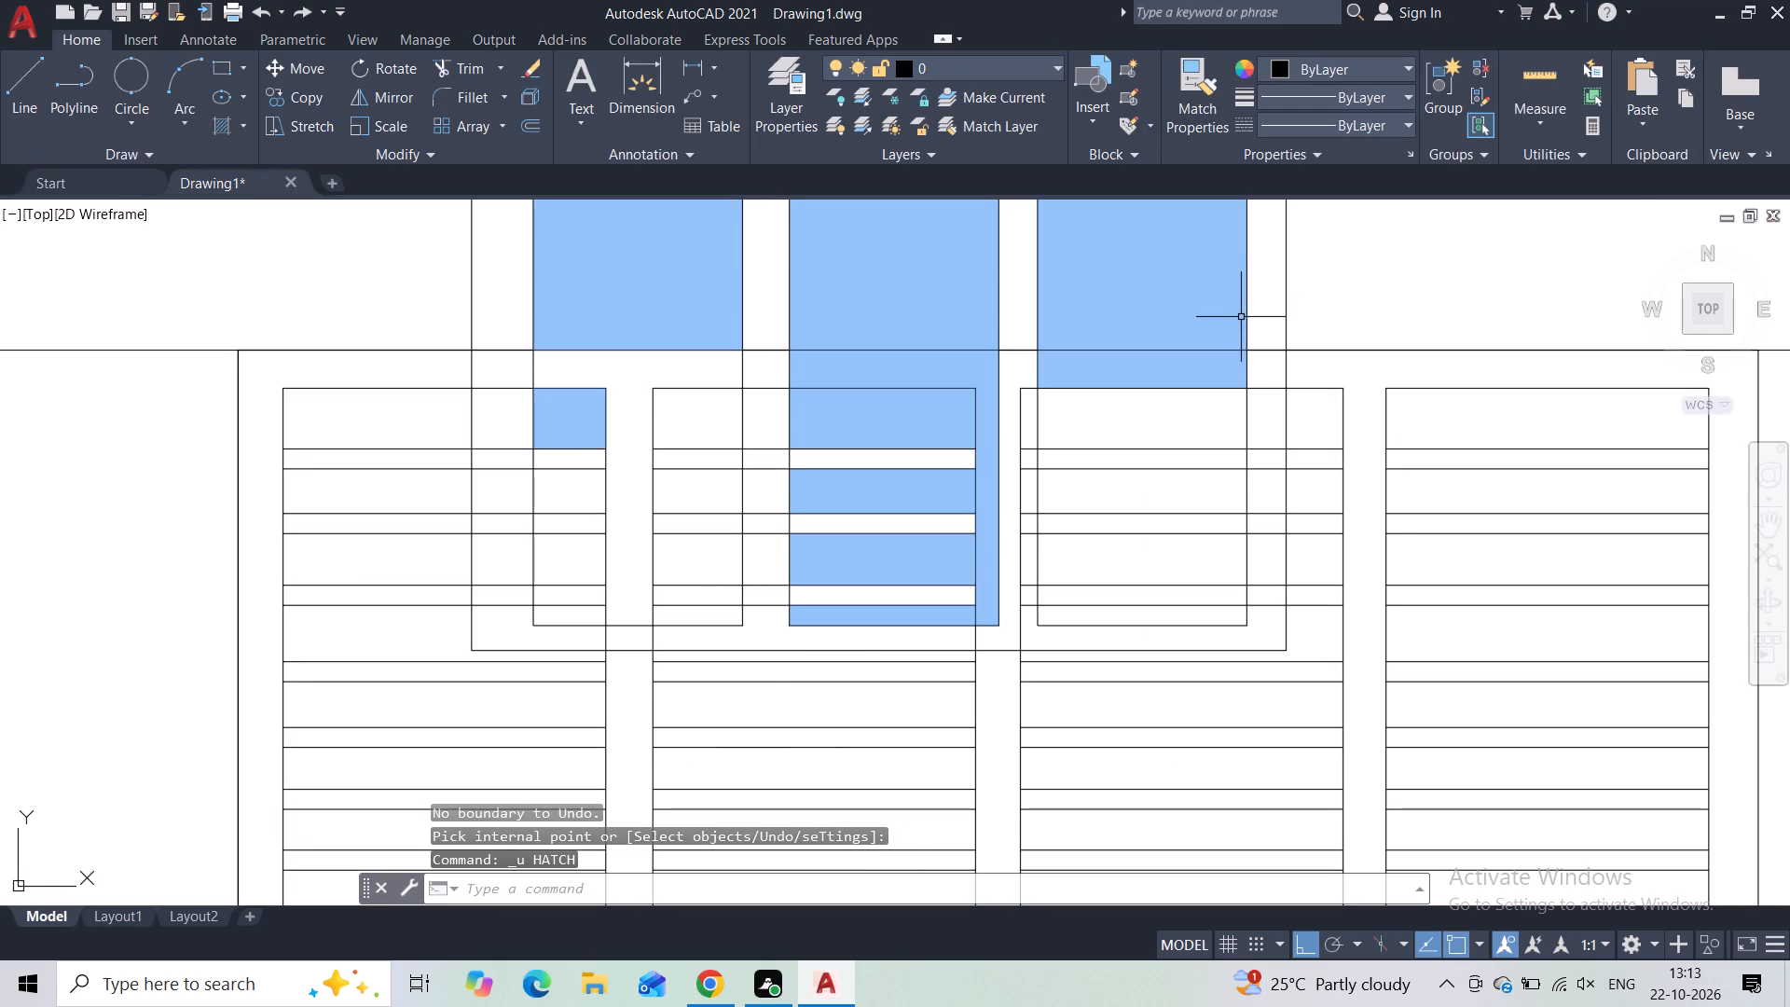
key("period")
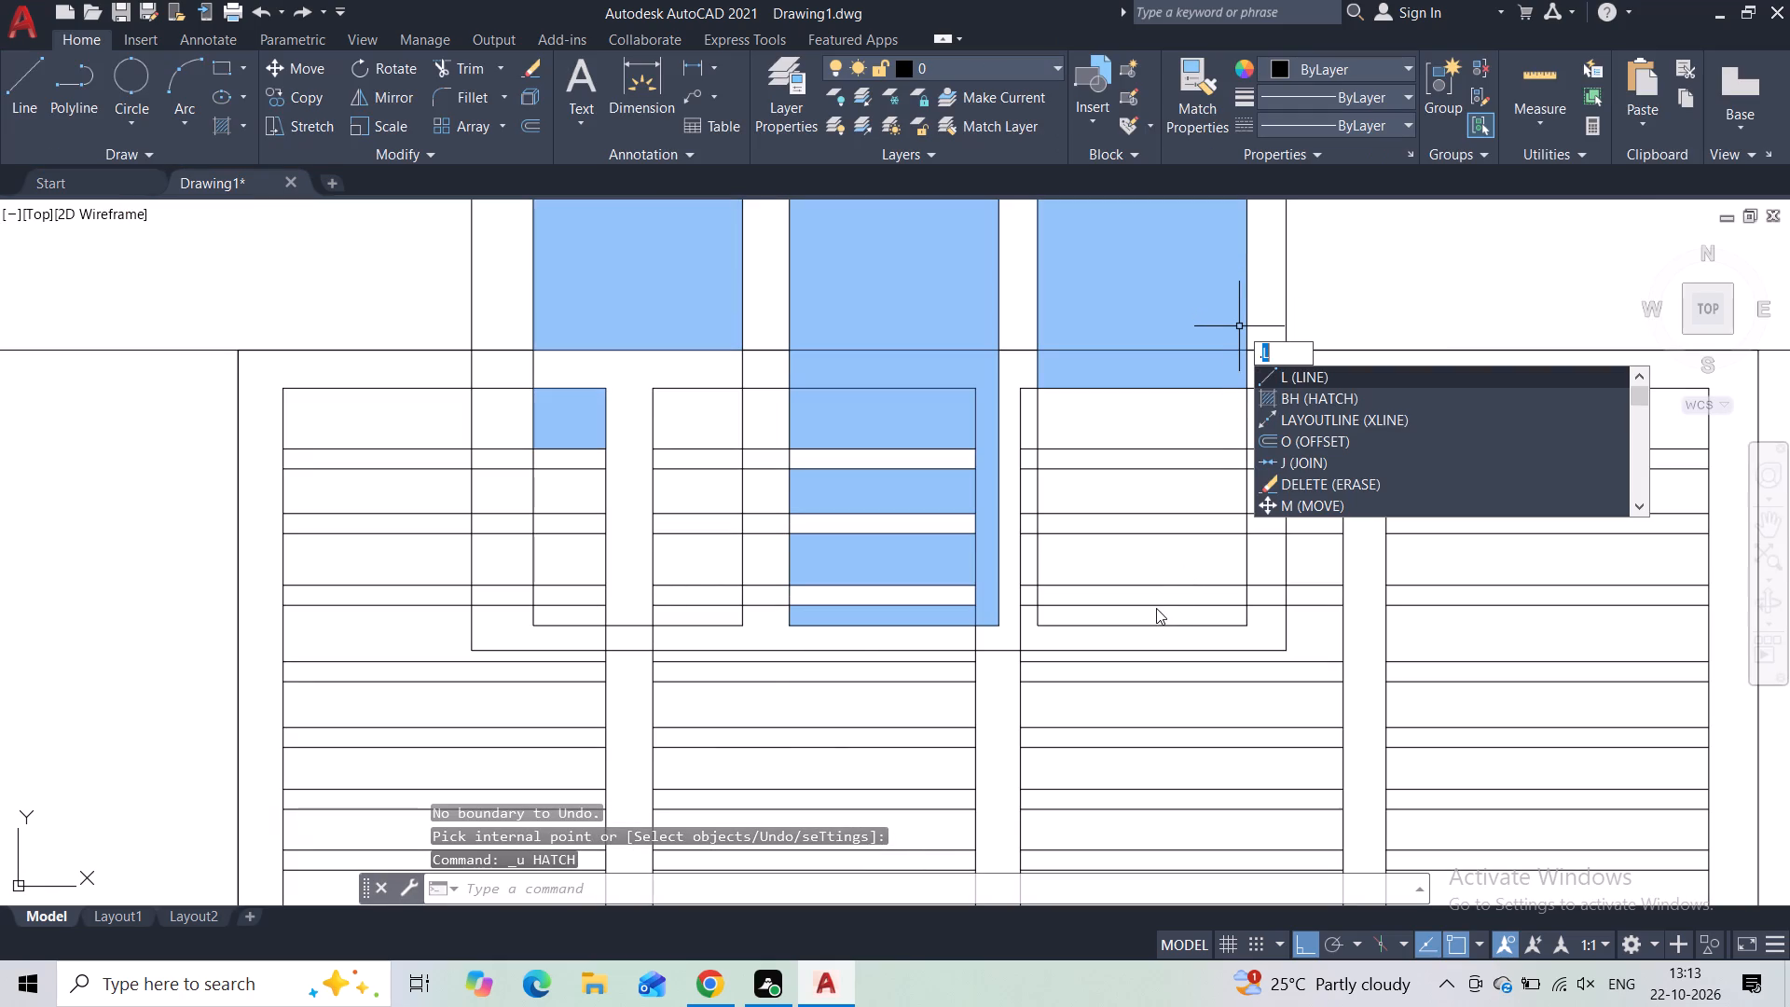
key("Escape")
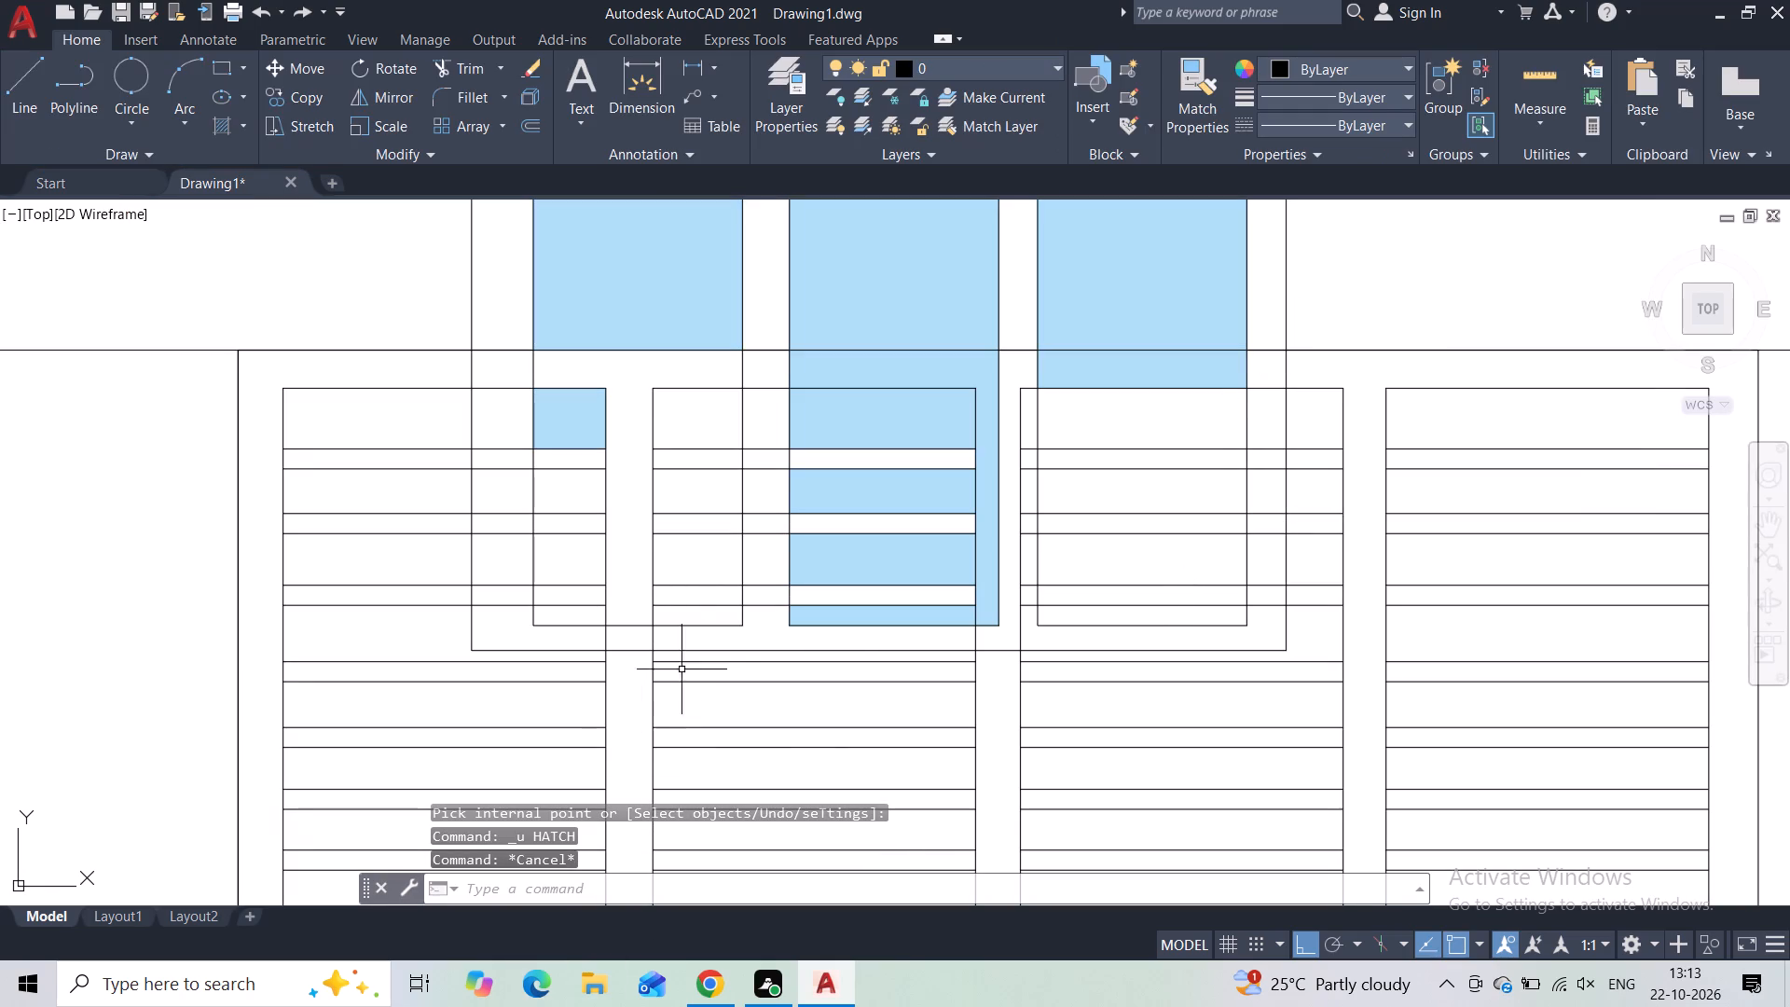
type("9*++-")
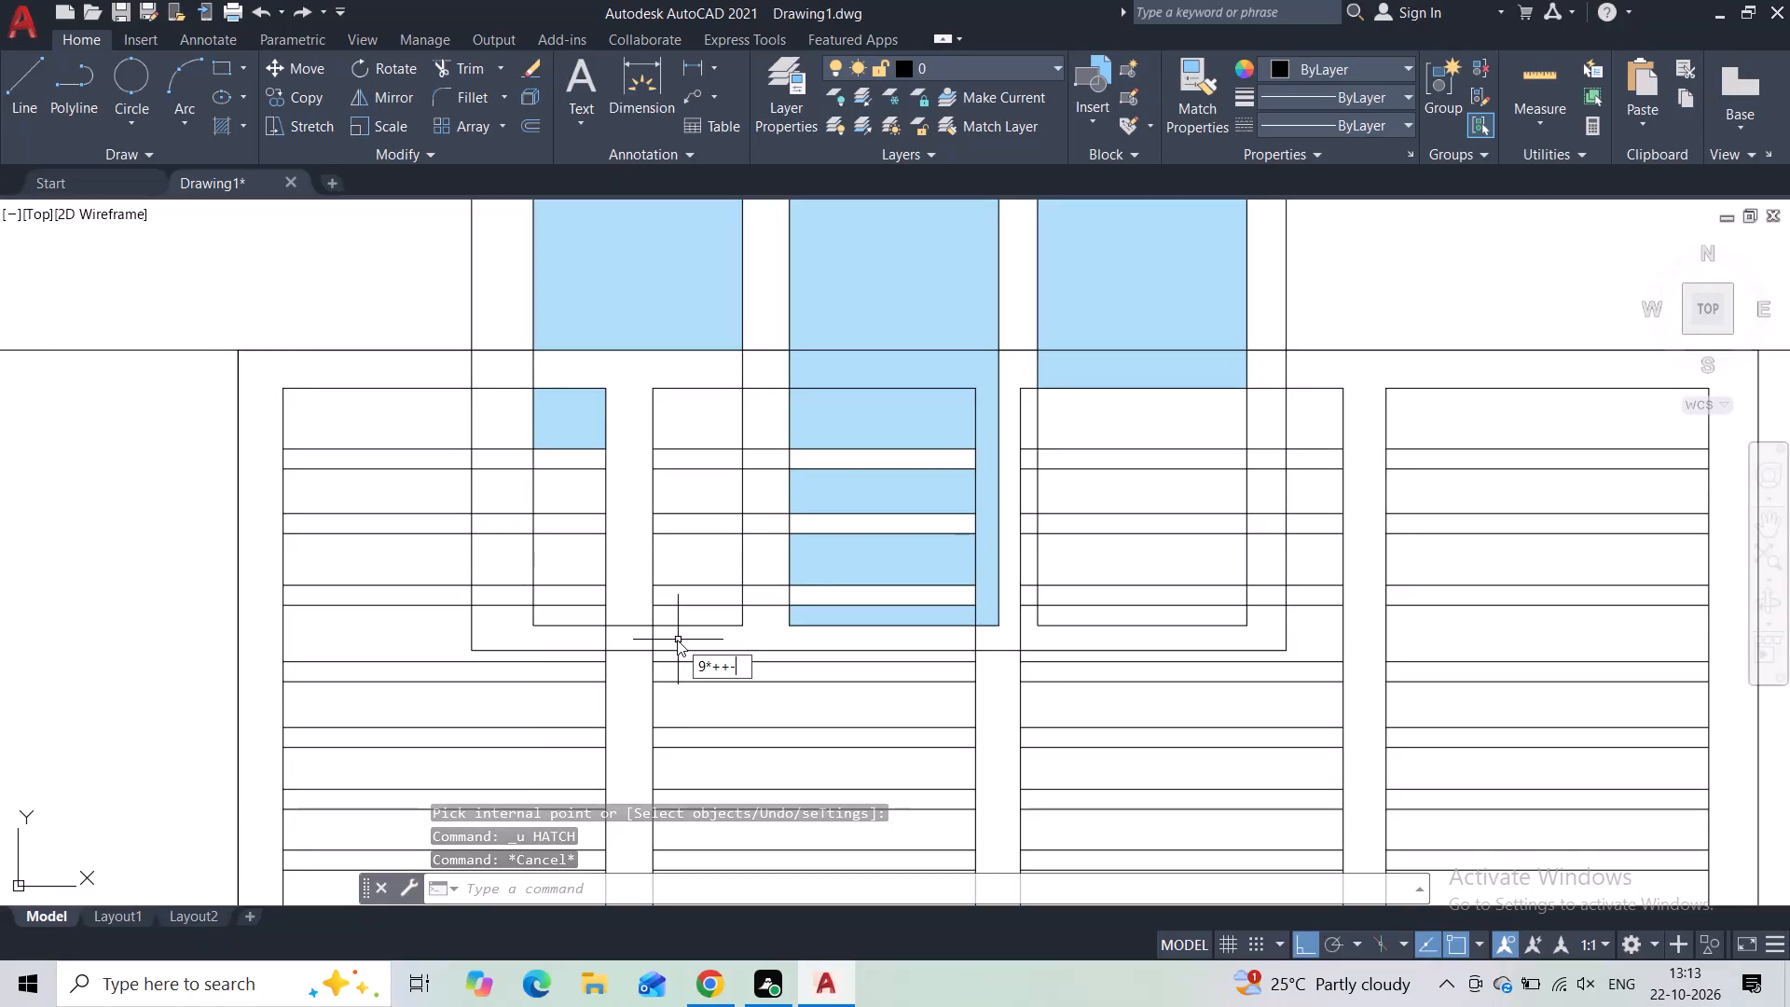
key("ctrl+z")
key("ctrl+z")
key("Escape")
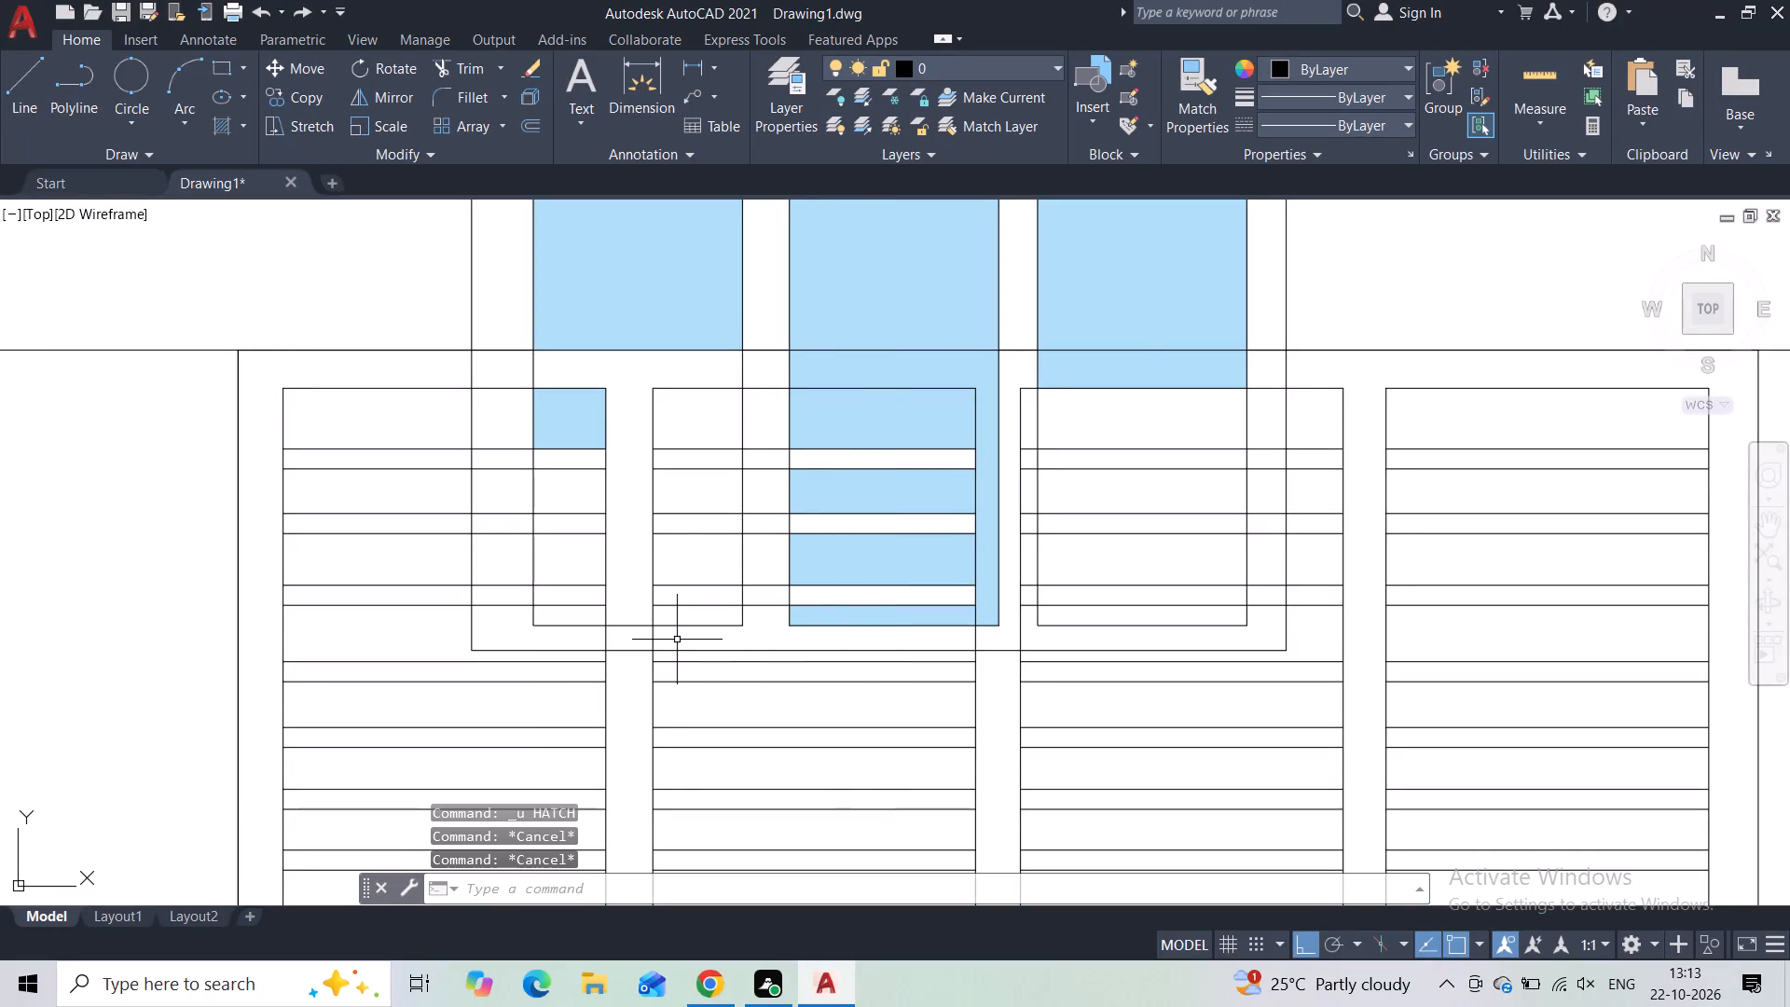
key("ctrl+z")
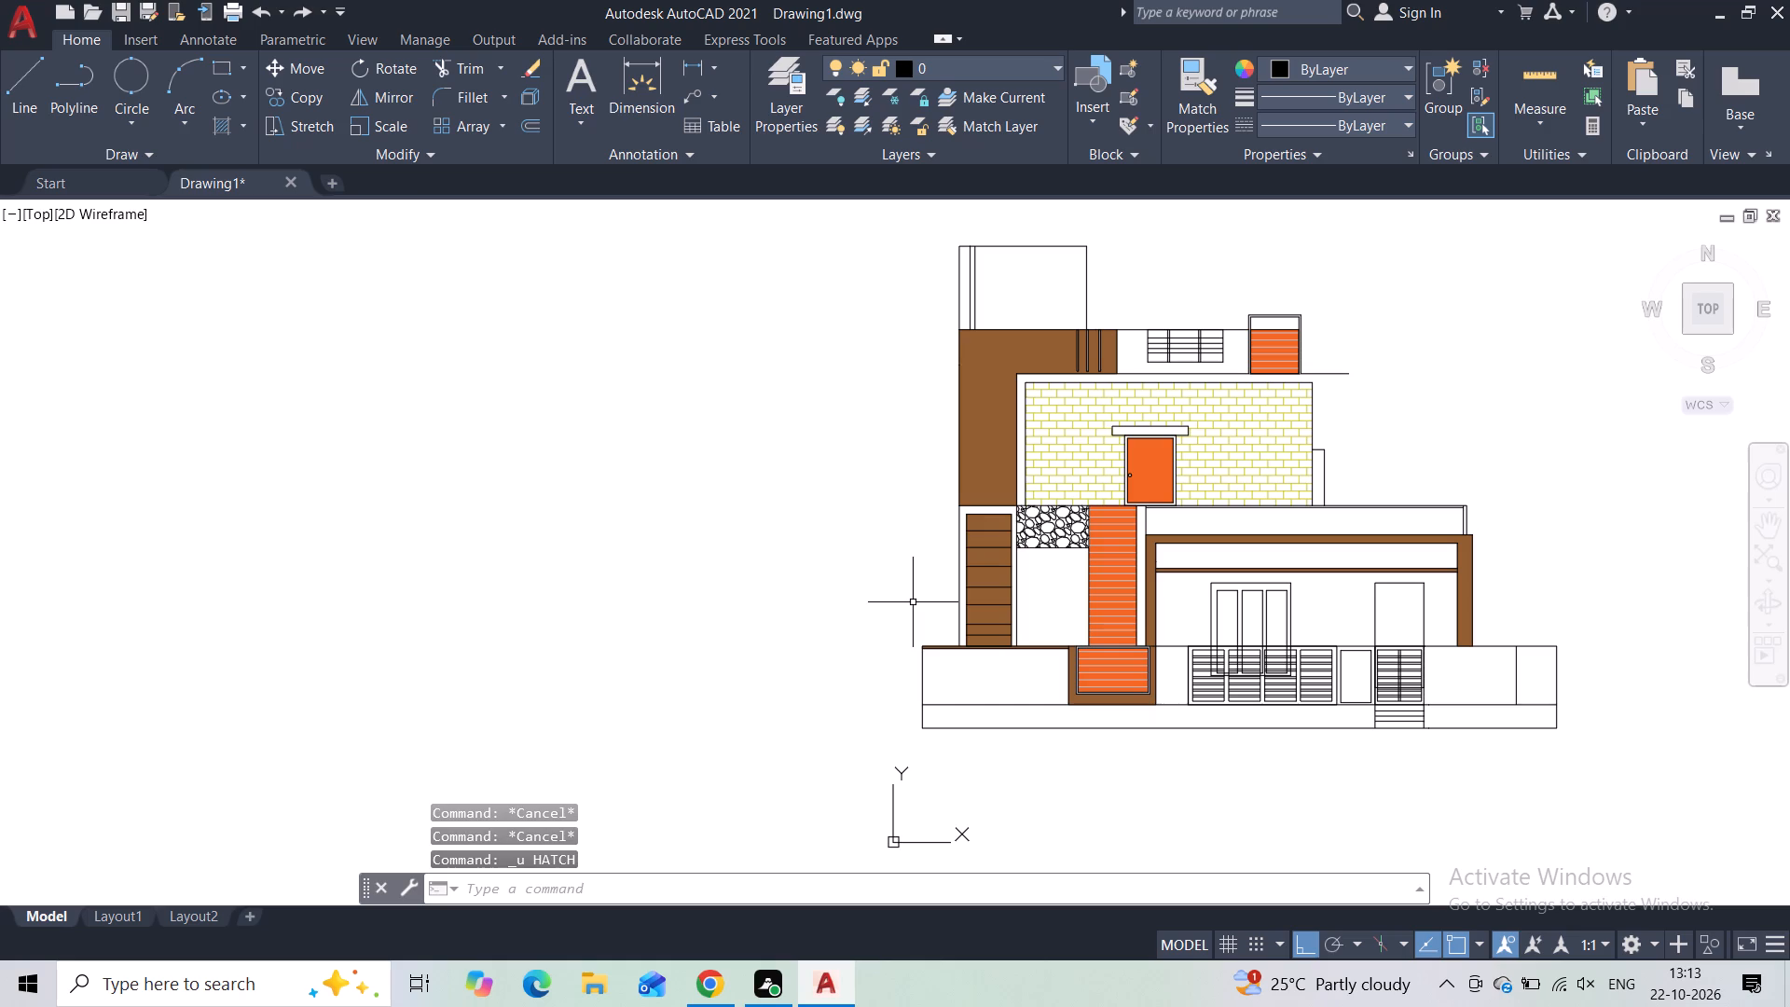
Start a Solid hatch in light blue 173,221,247 and fill the long parapet band above the brown porch frame.
key("h")
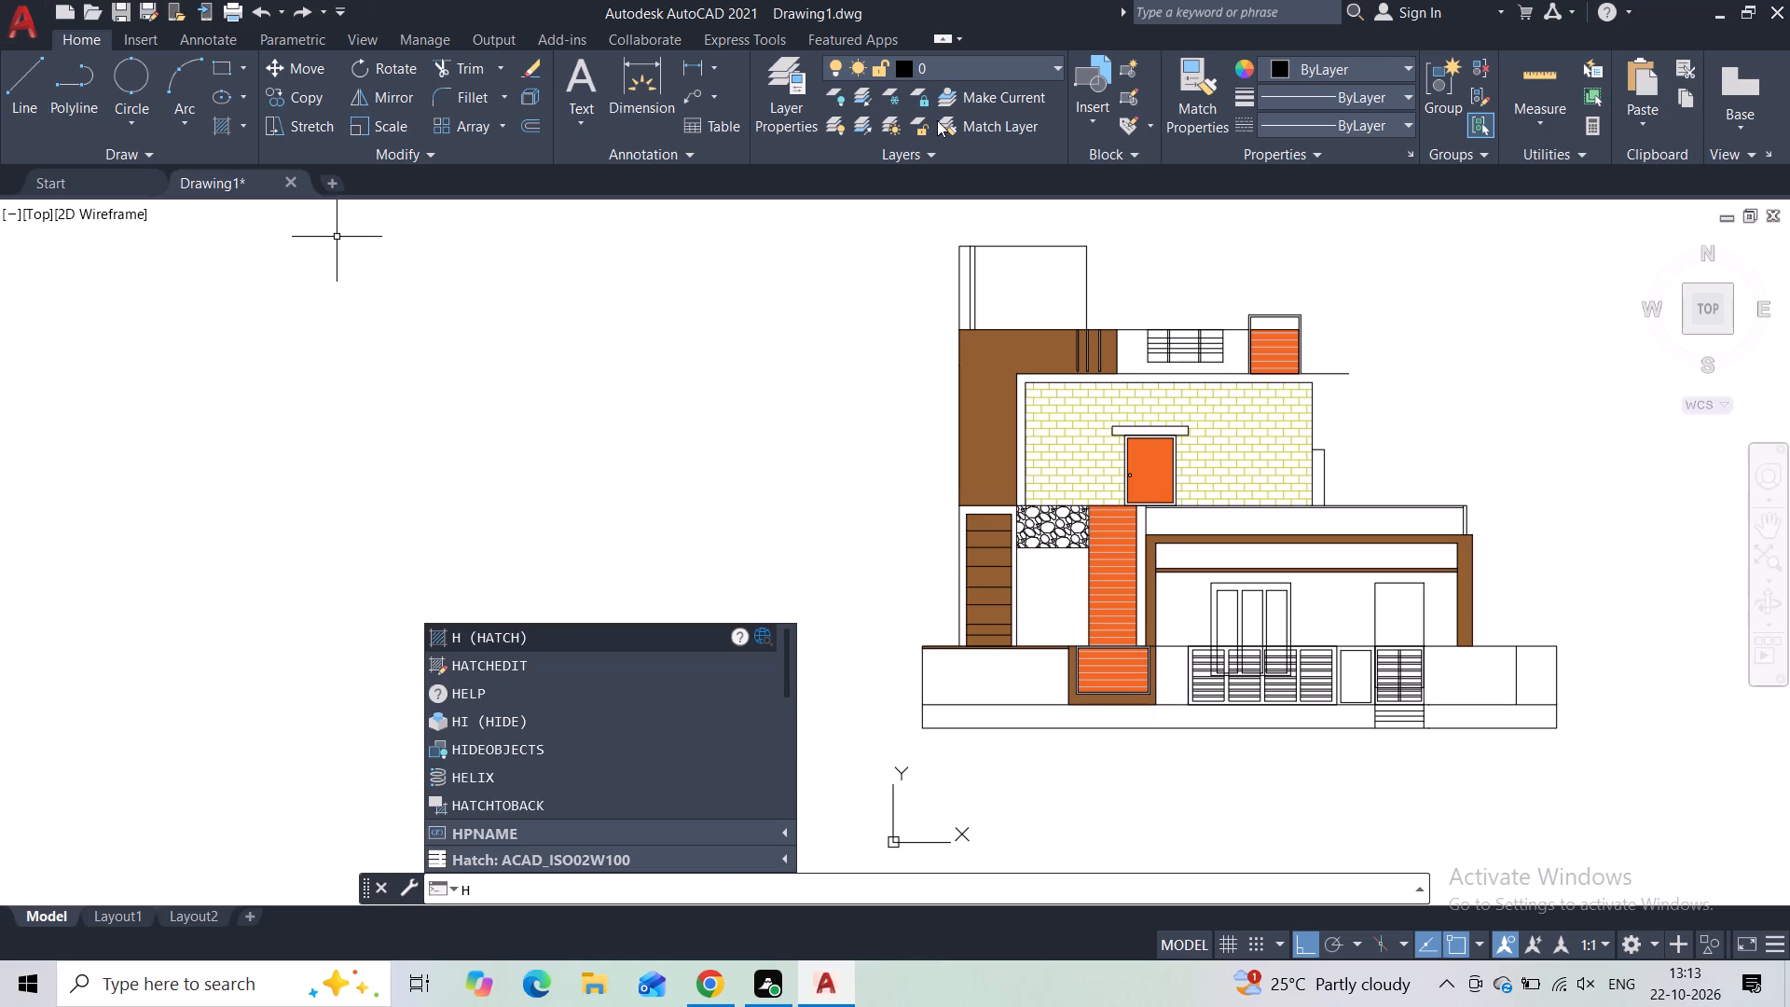
left_click(630, 633)
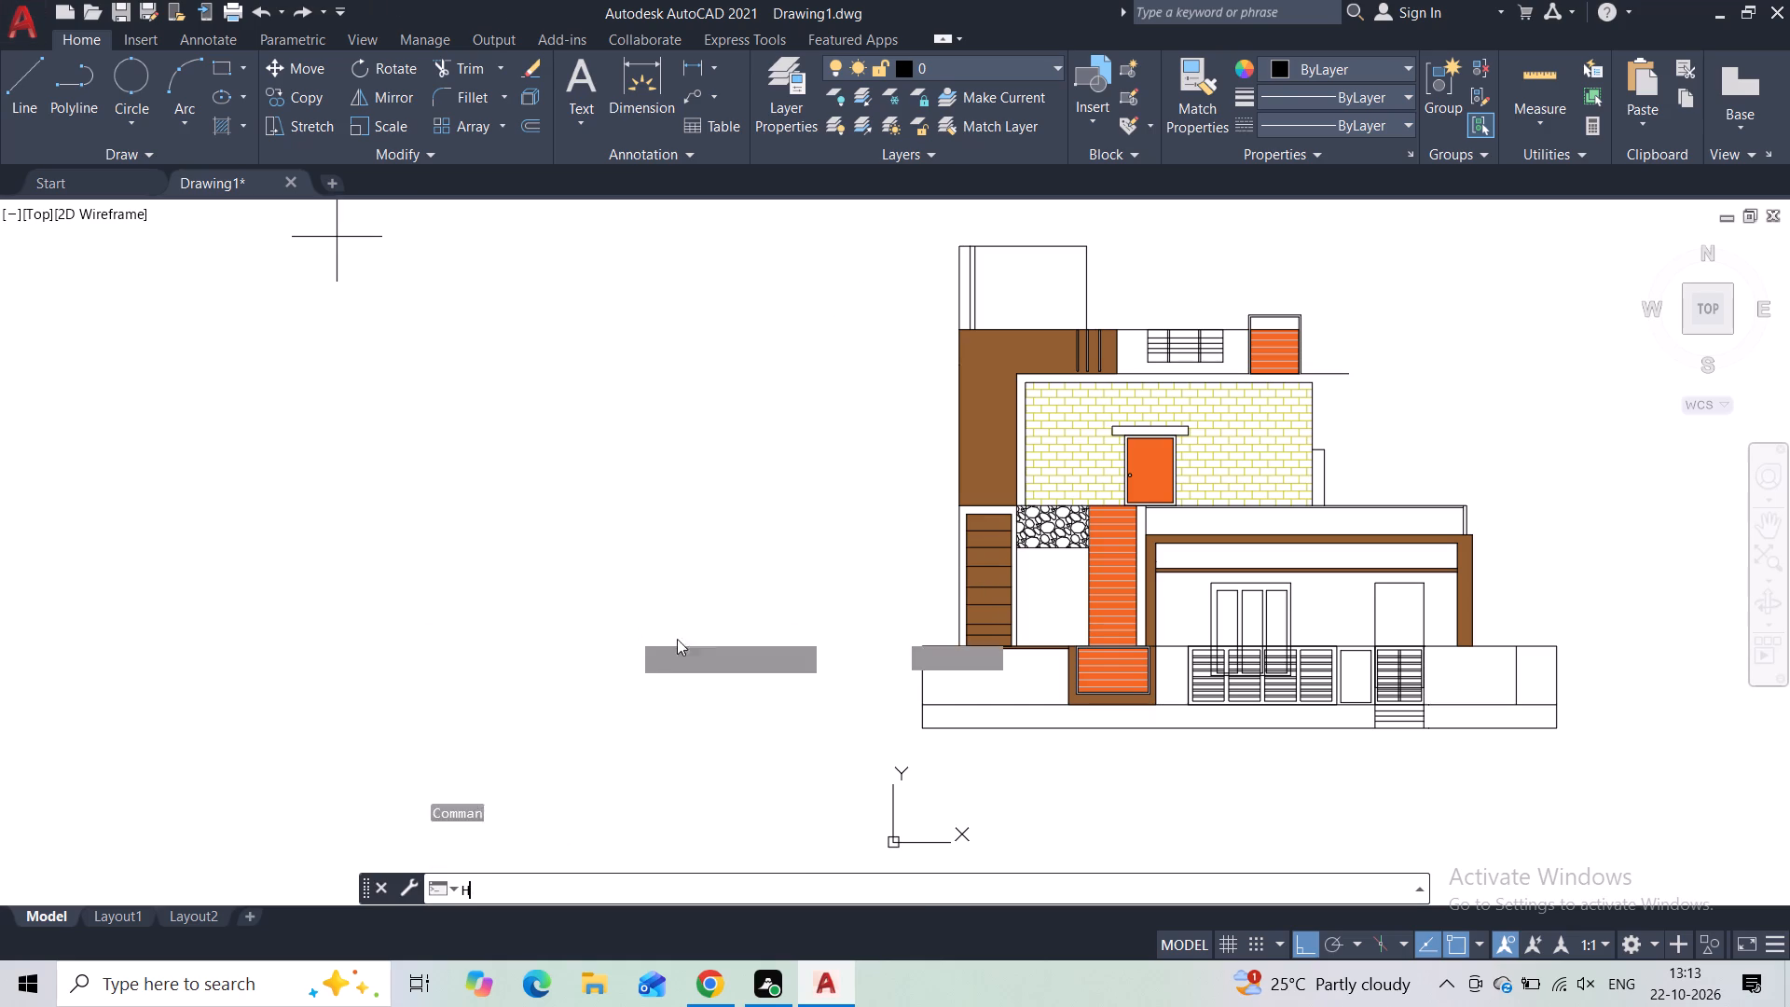
middle_click_drag(836, 538, 364, 439)
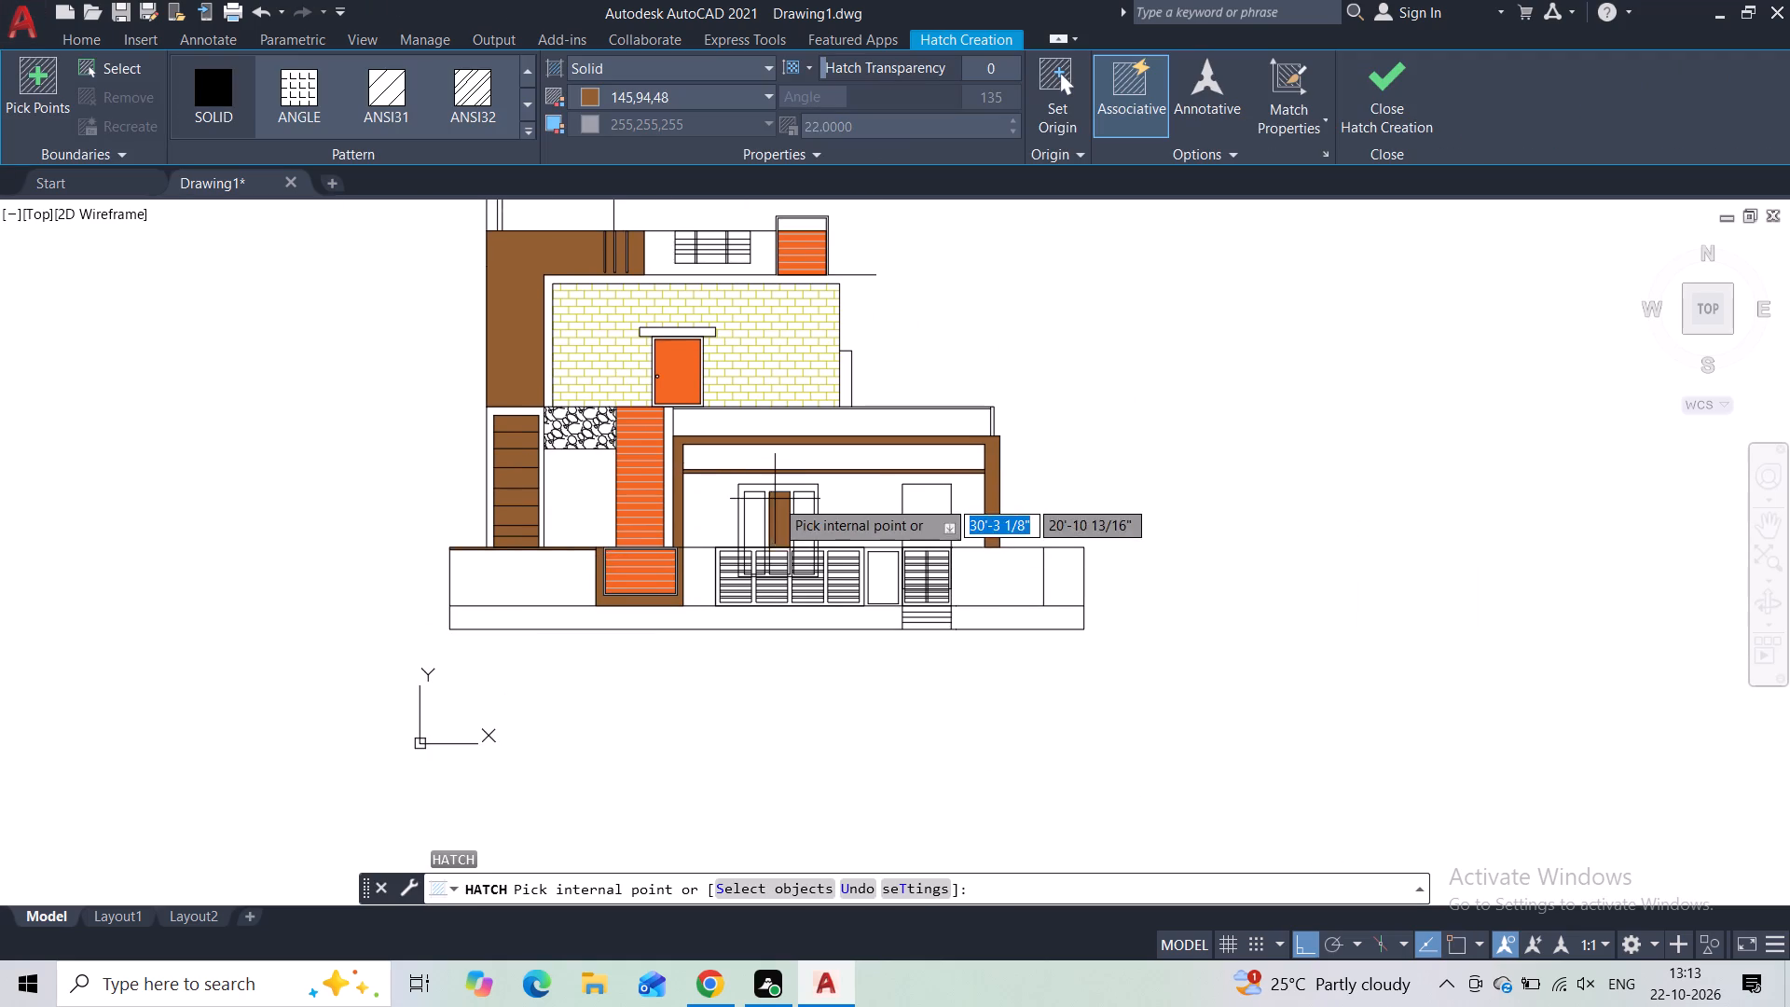
scroll(775, 499, "up", 2)
left_click(633, 99)
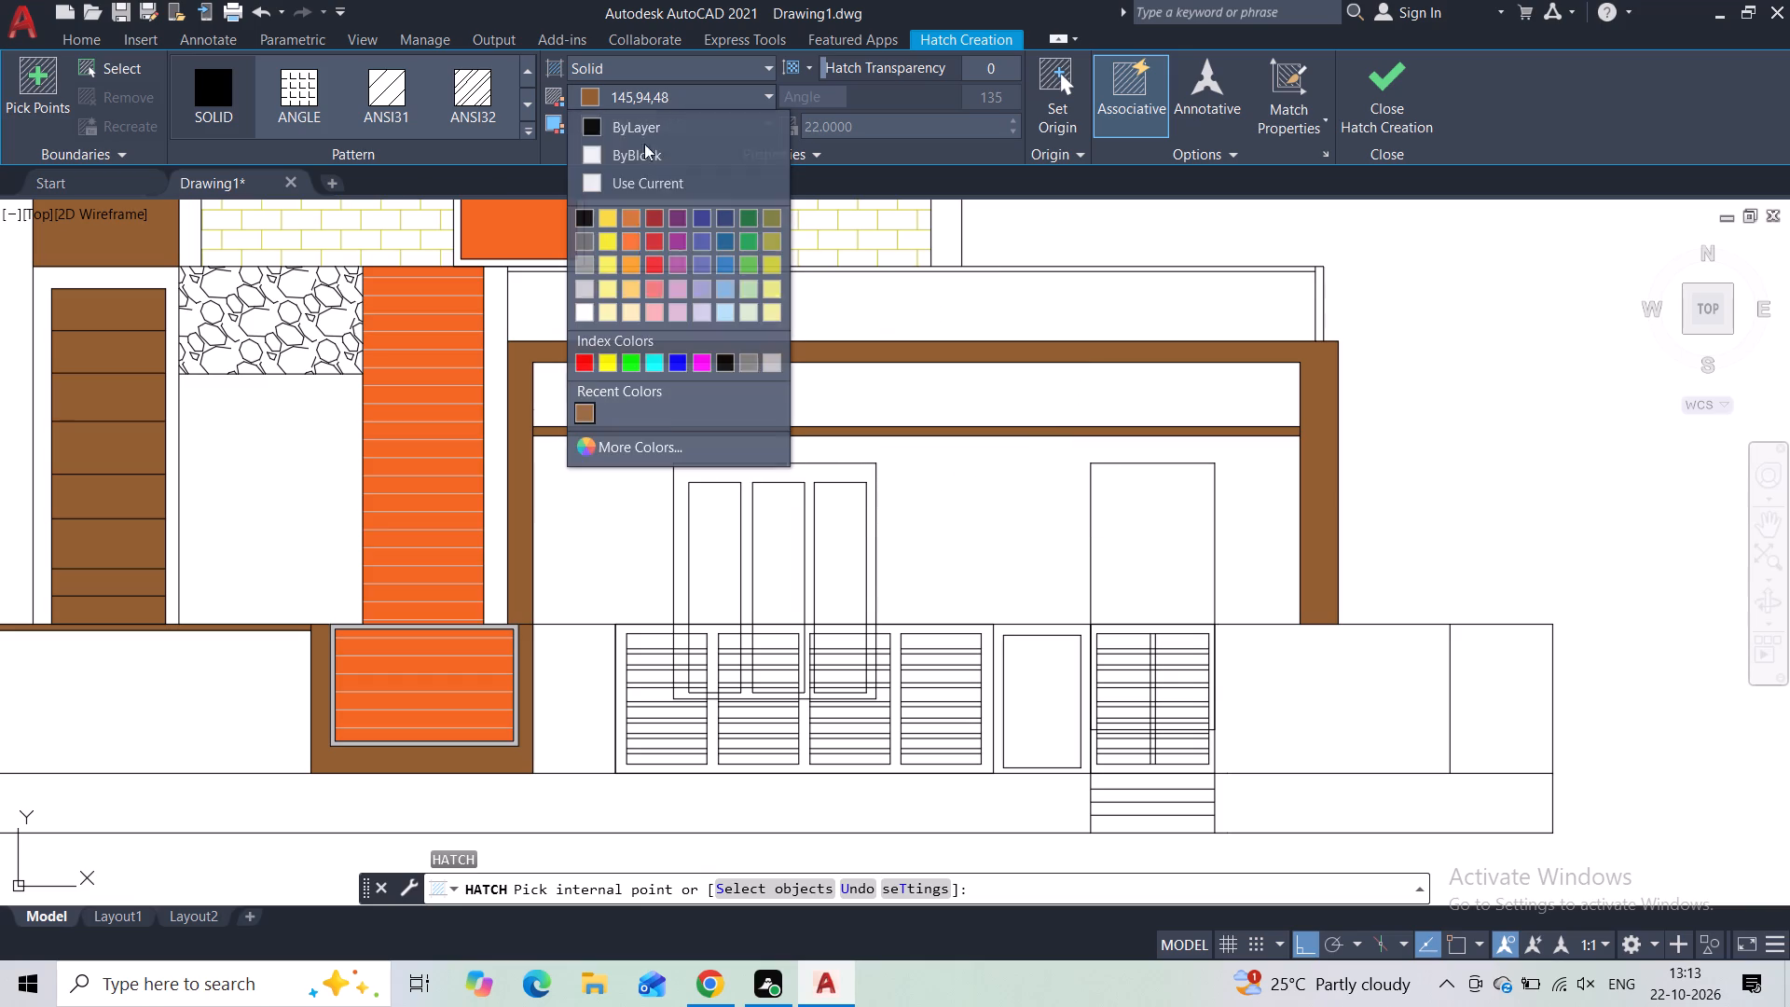
left_click(727, 307)
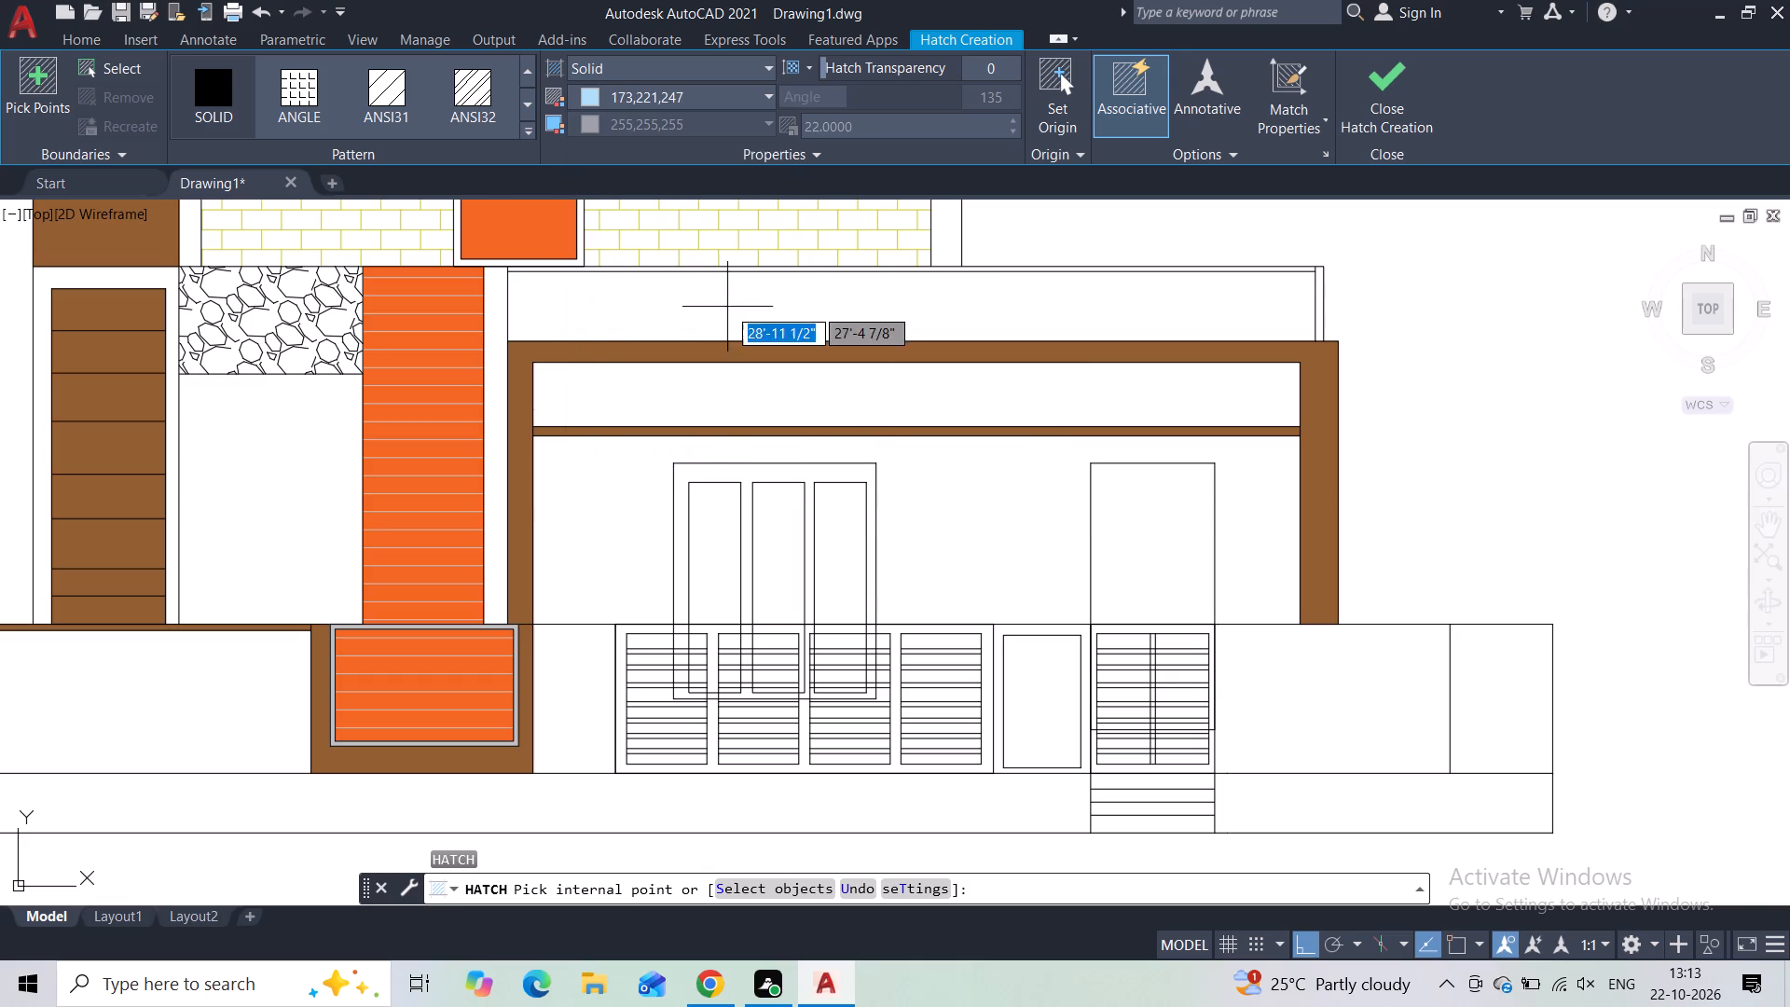
left_click(698, 326)
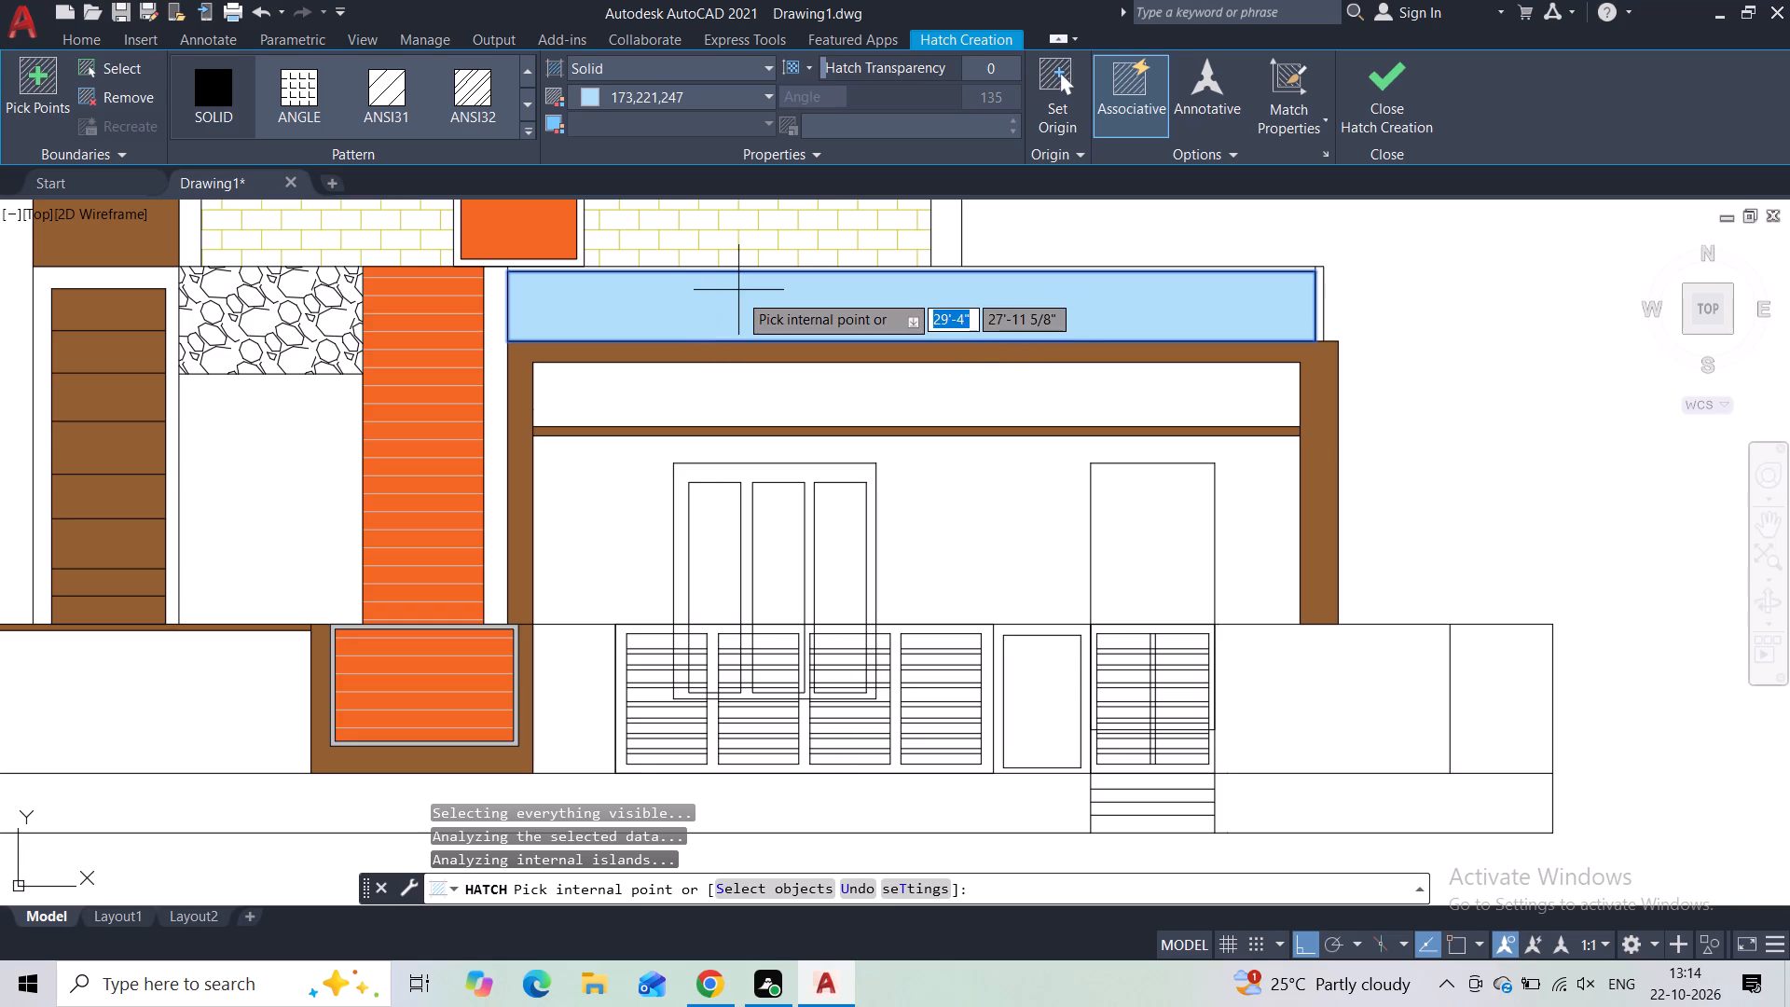
Fill the upper parts of the window's three tall panes, above the louvered base, with light blue.
left_click(714, 533)
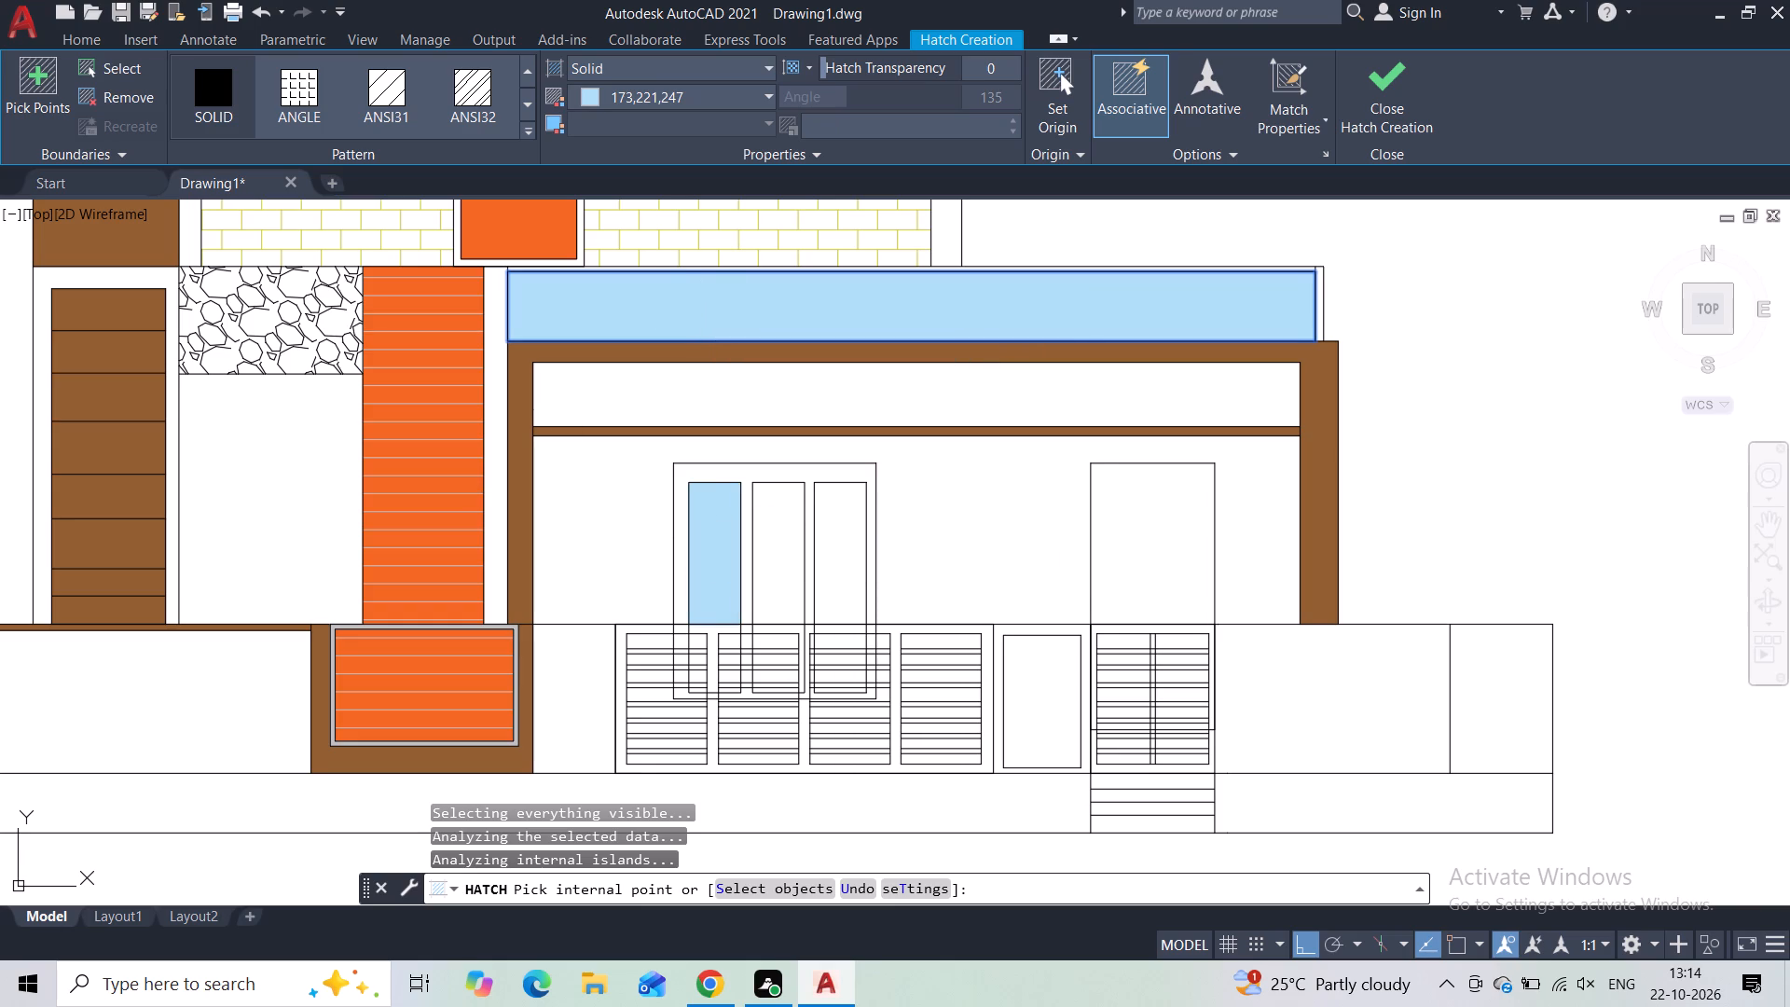
left_click(783, 542)
left_click(838, 538)
Fill the left pane's eight cells between the slats of the first and second louver panels with light blue.
middle_click_drag(829, 571, 780, 474)
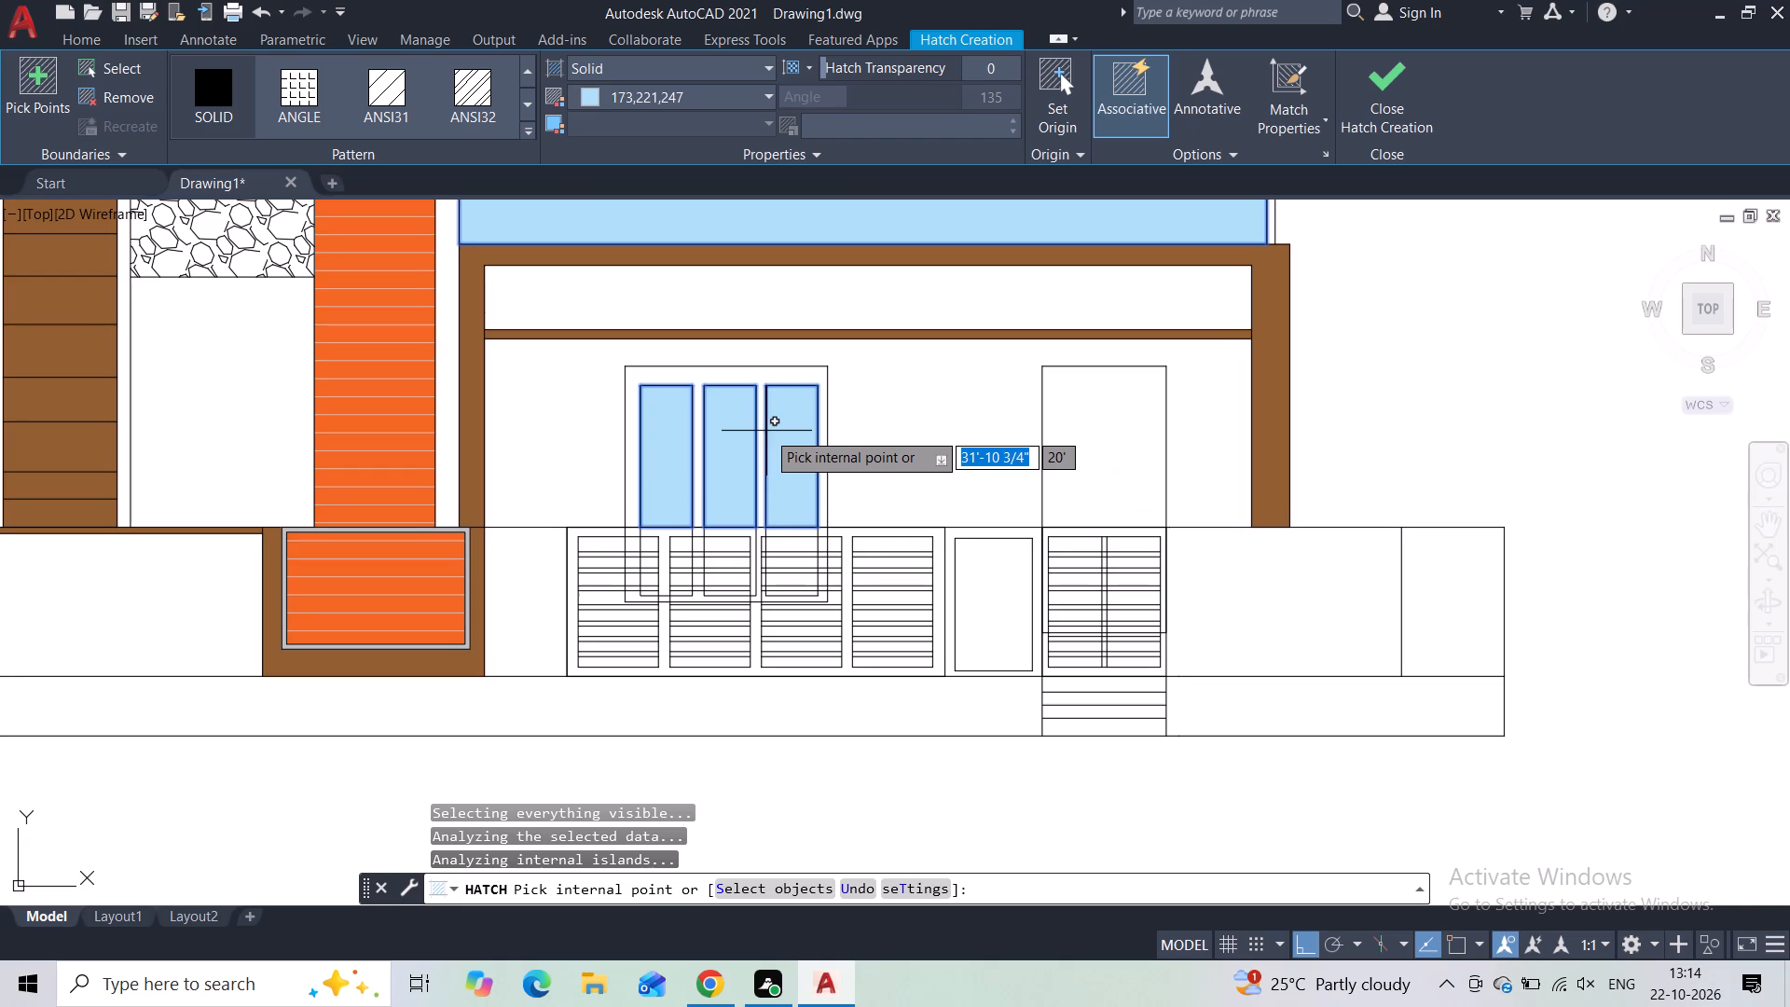
scroll(674, 497, "up", 1)
middle_click_drag(684, 402, 694, 363)
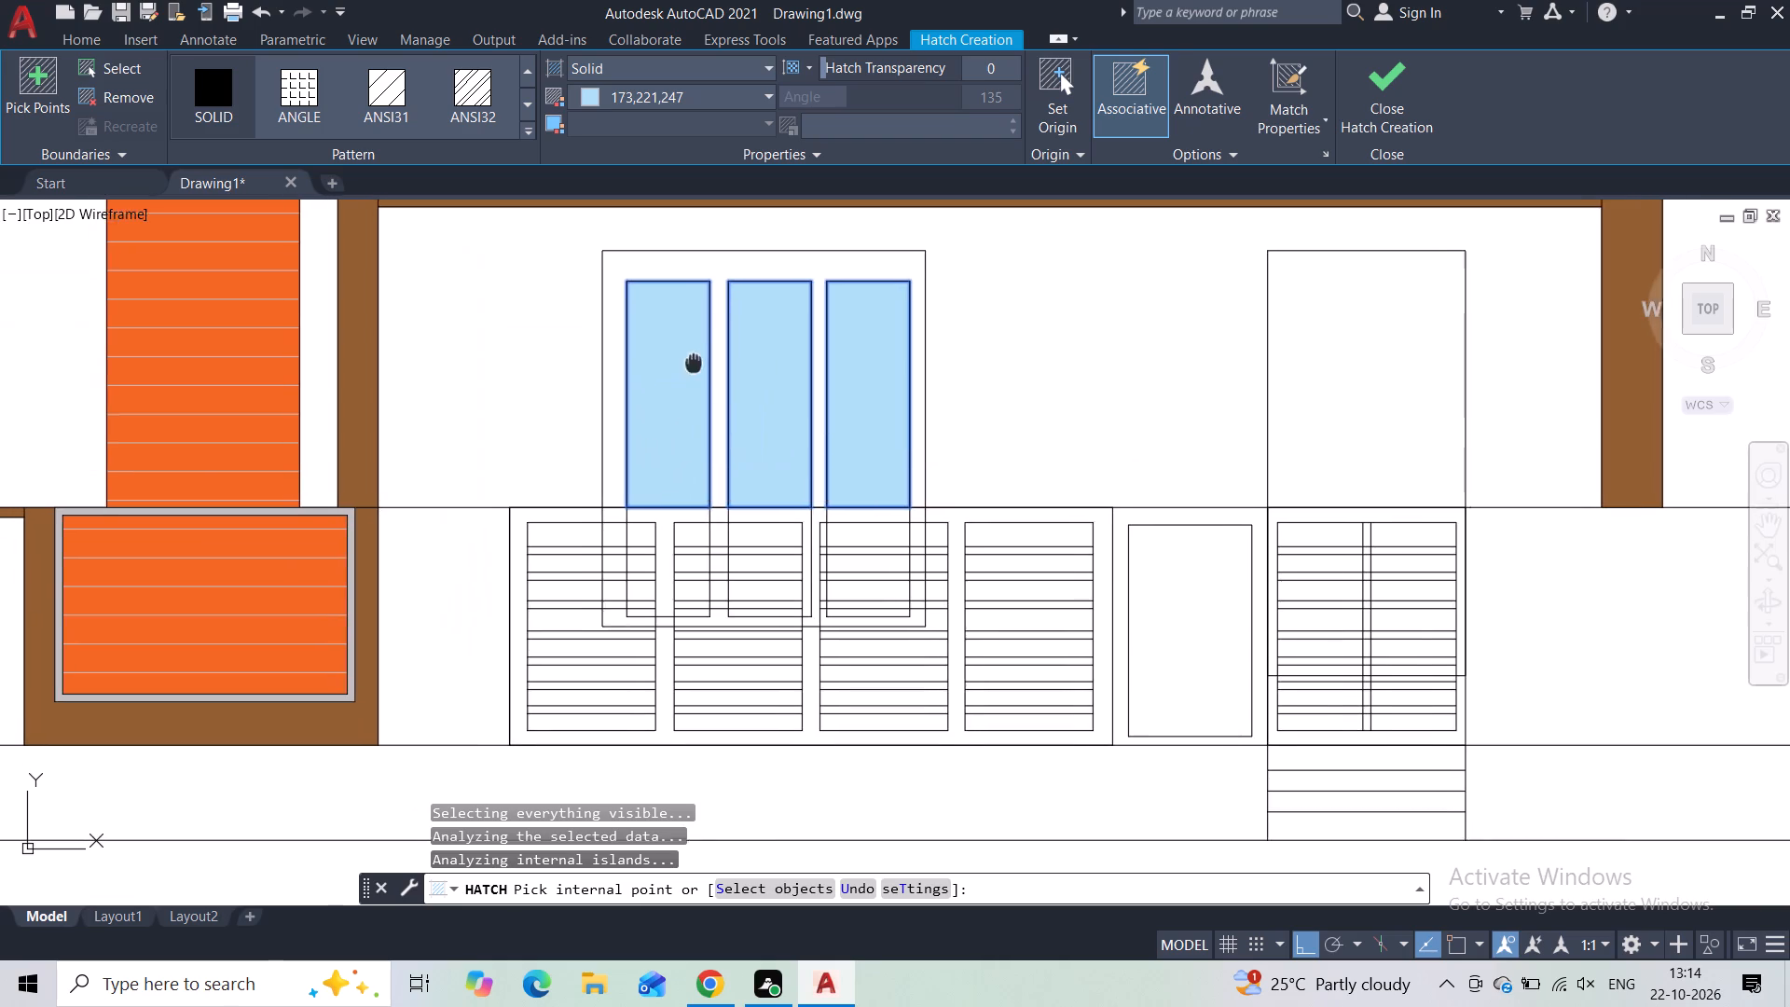
middle_click_drag(694, 363, 727, 270)
scroll(696, 379, "up", 1)
scroll(673, 492, "up", 1)
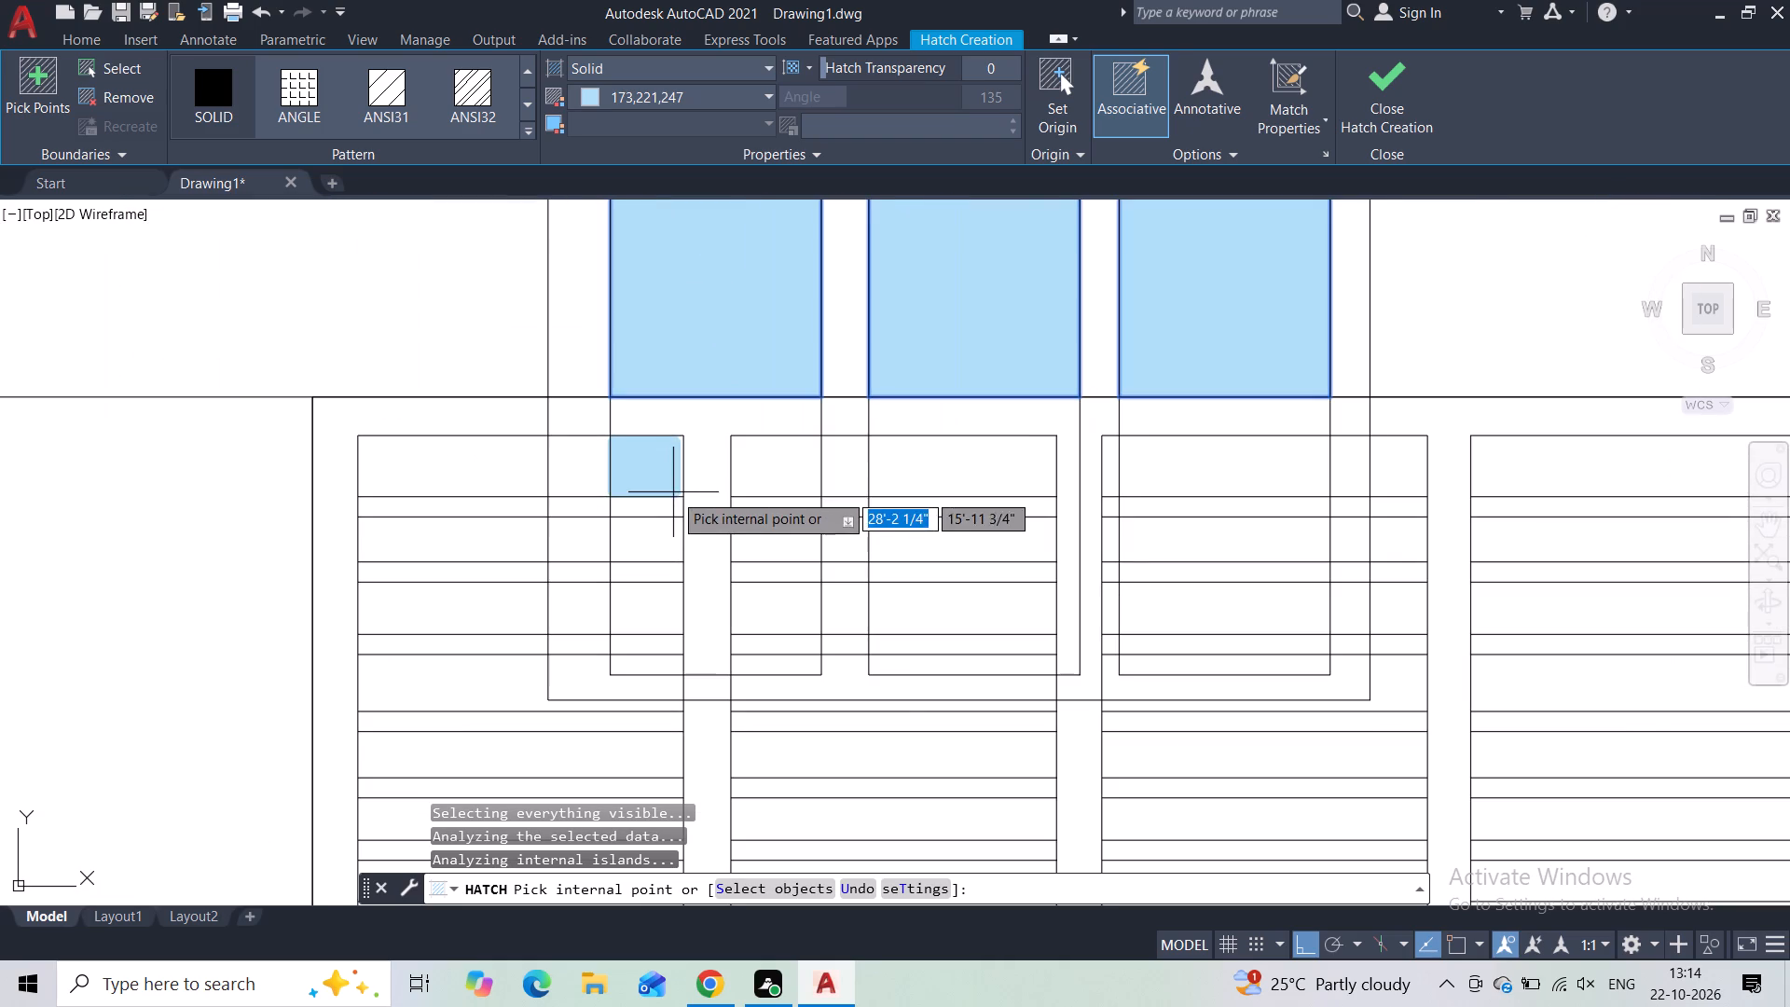
left_click(670, 480)
left_click(781, 476)
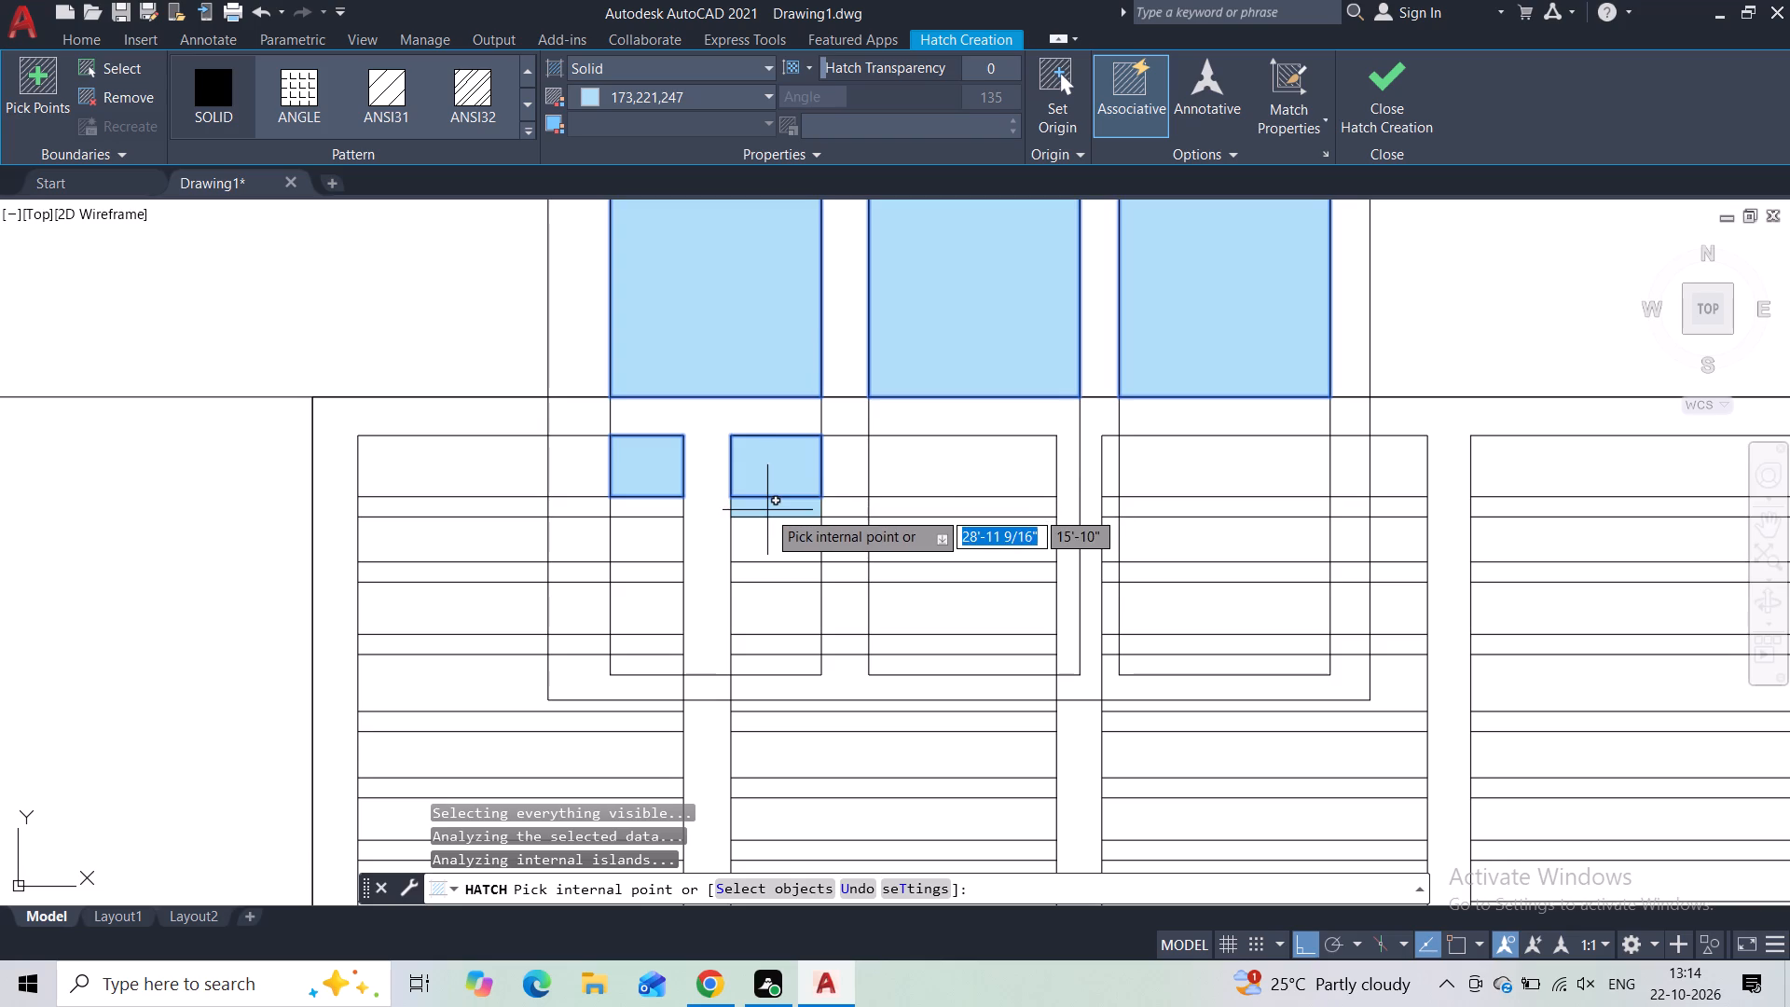
left_click(764, 531)
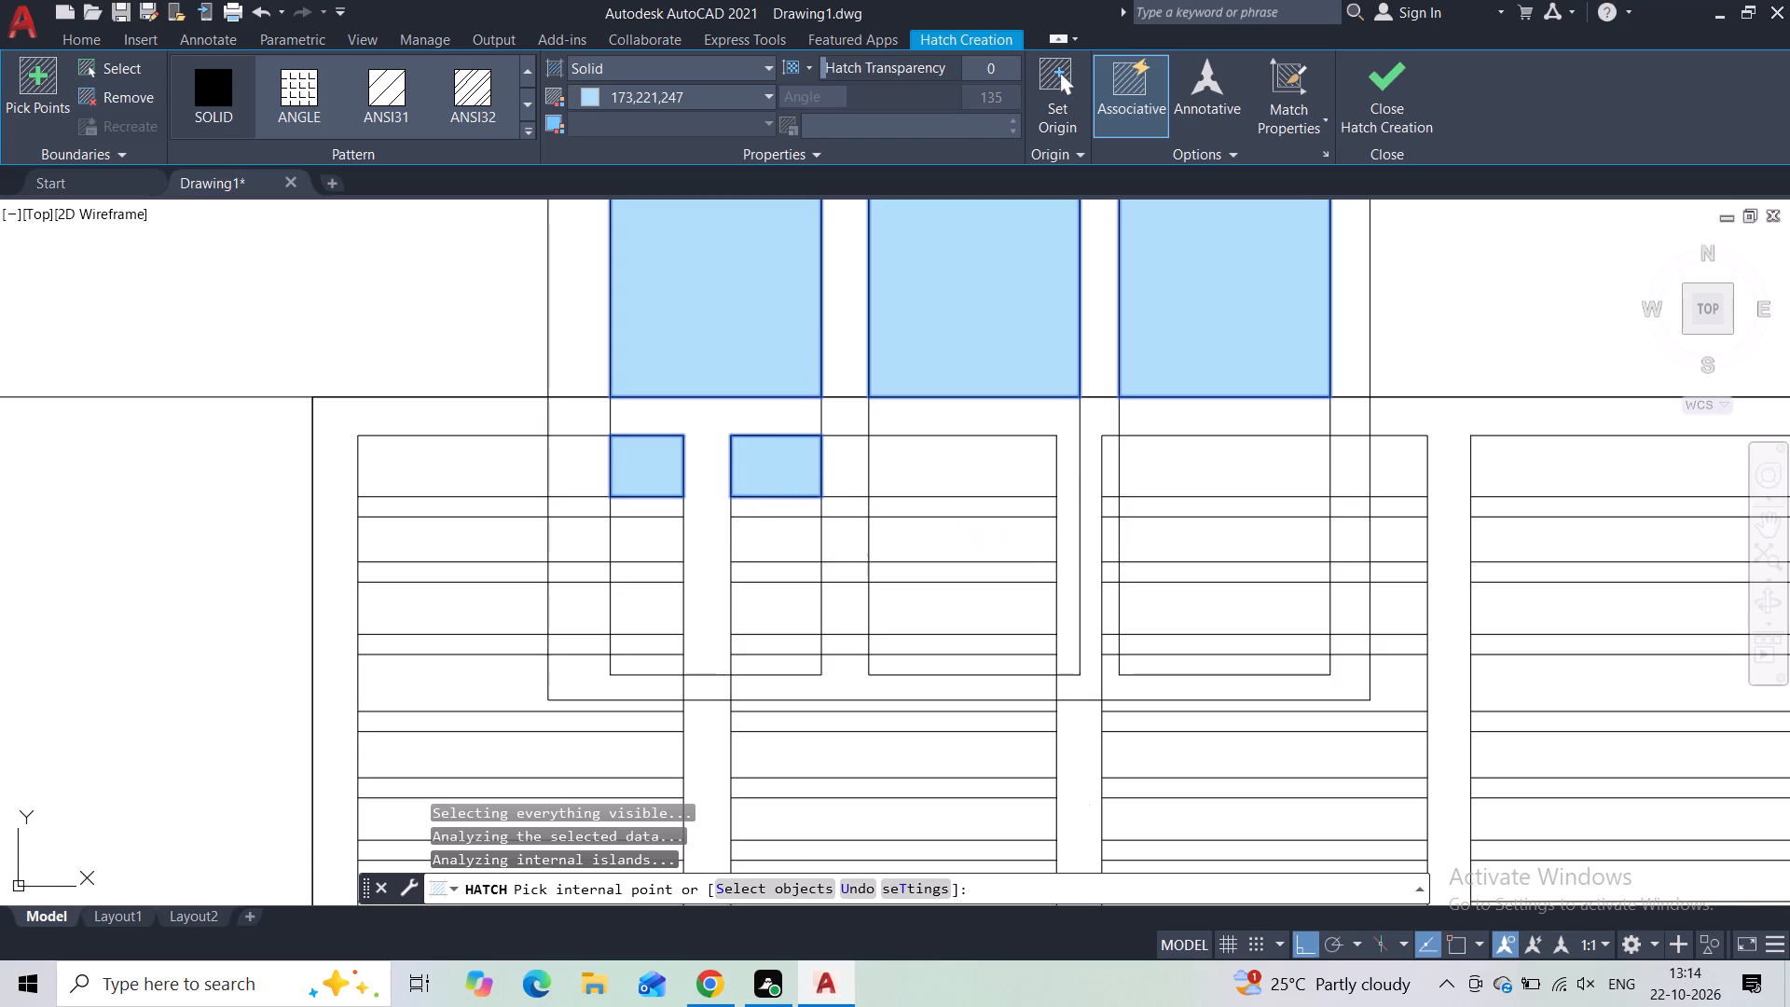
left_click(649, 533)
left_click(646, 604)
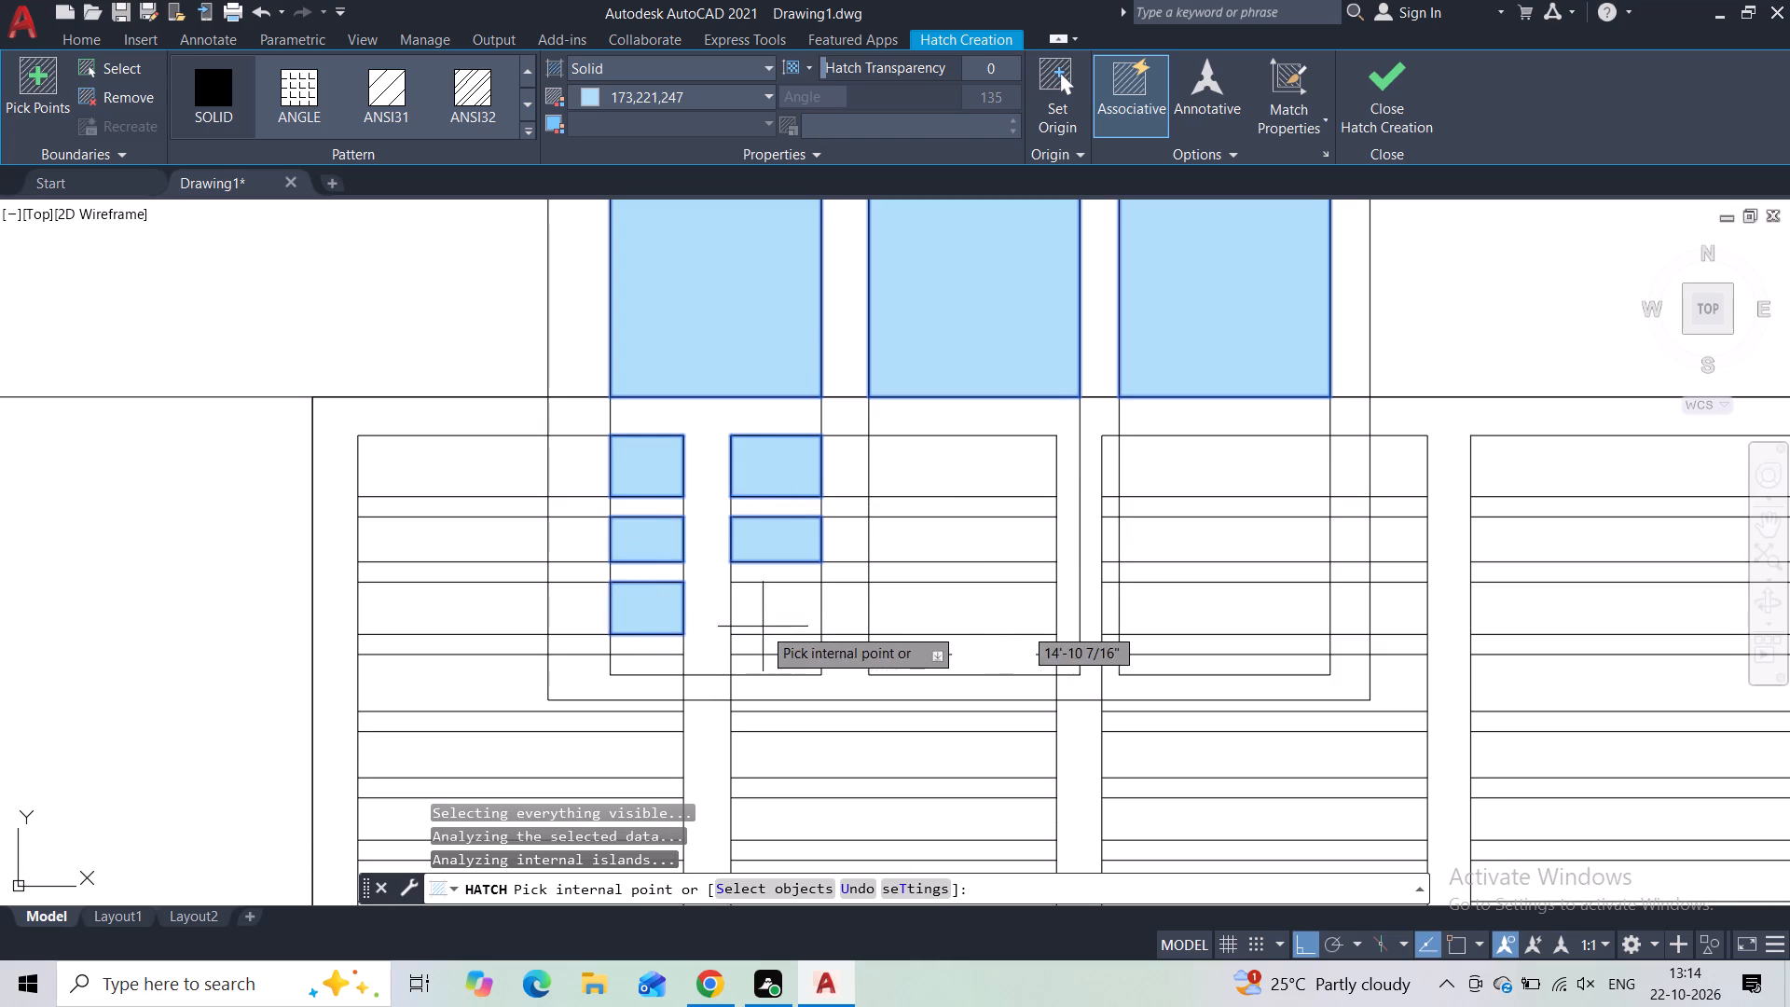
left_click(779, 627)
left_click(764, 669)
left_click(664, 668)
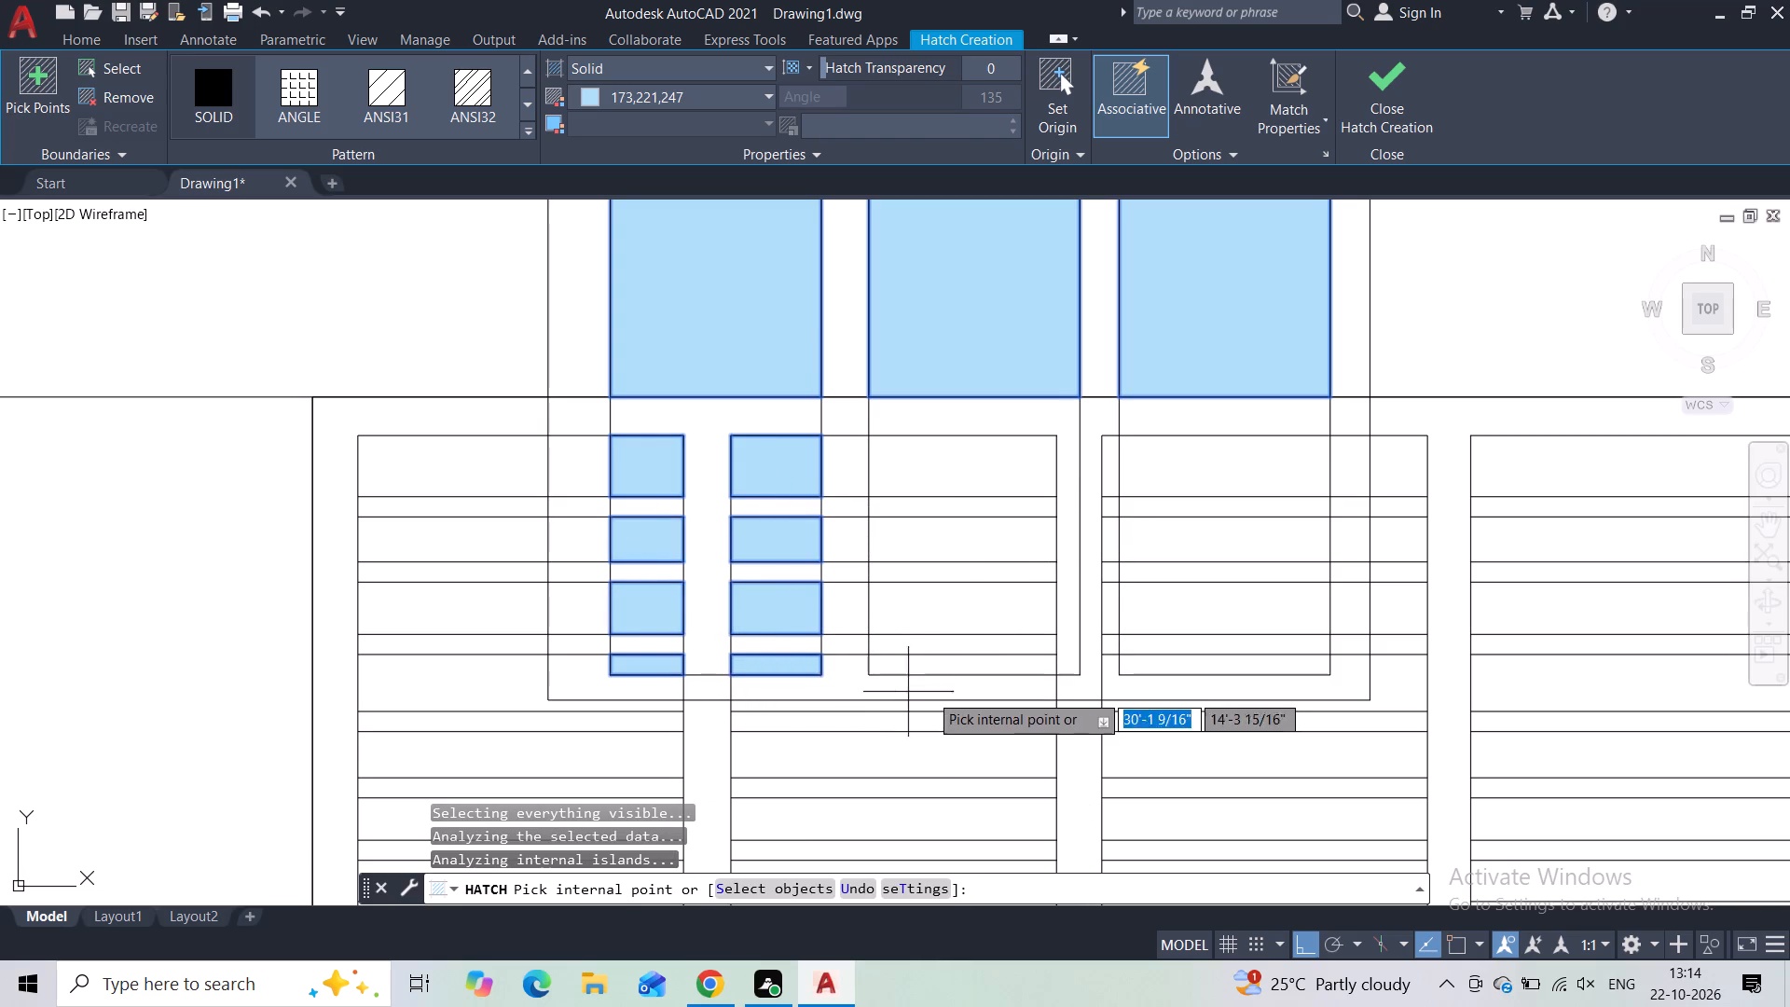
Fill the middle pane's four cells between the slats of the second louver panel with light blue.
left_click(944, 665)
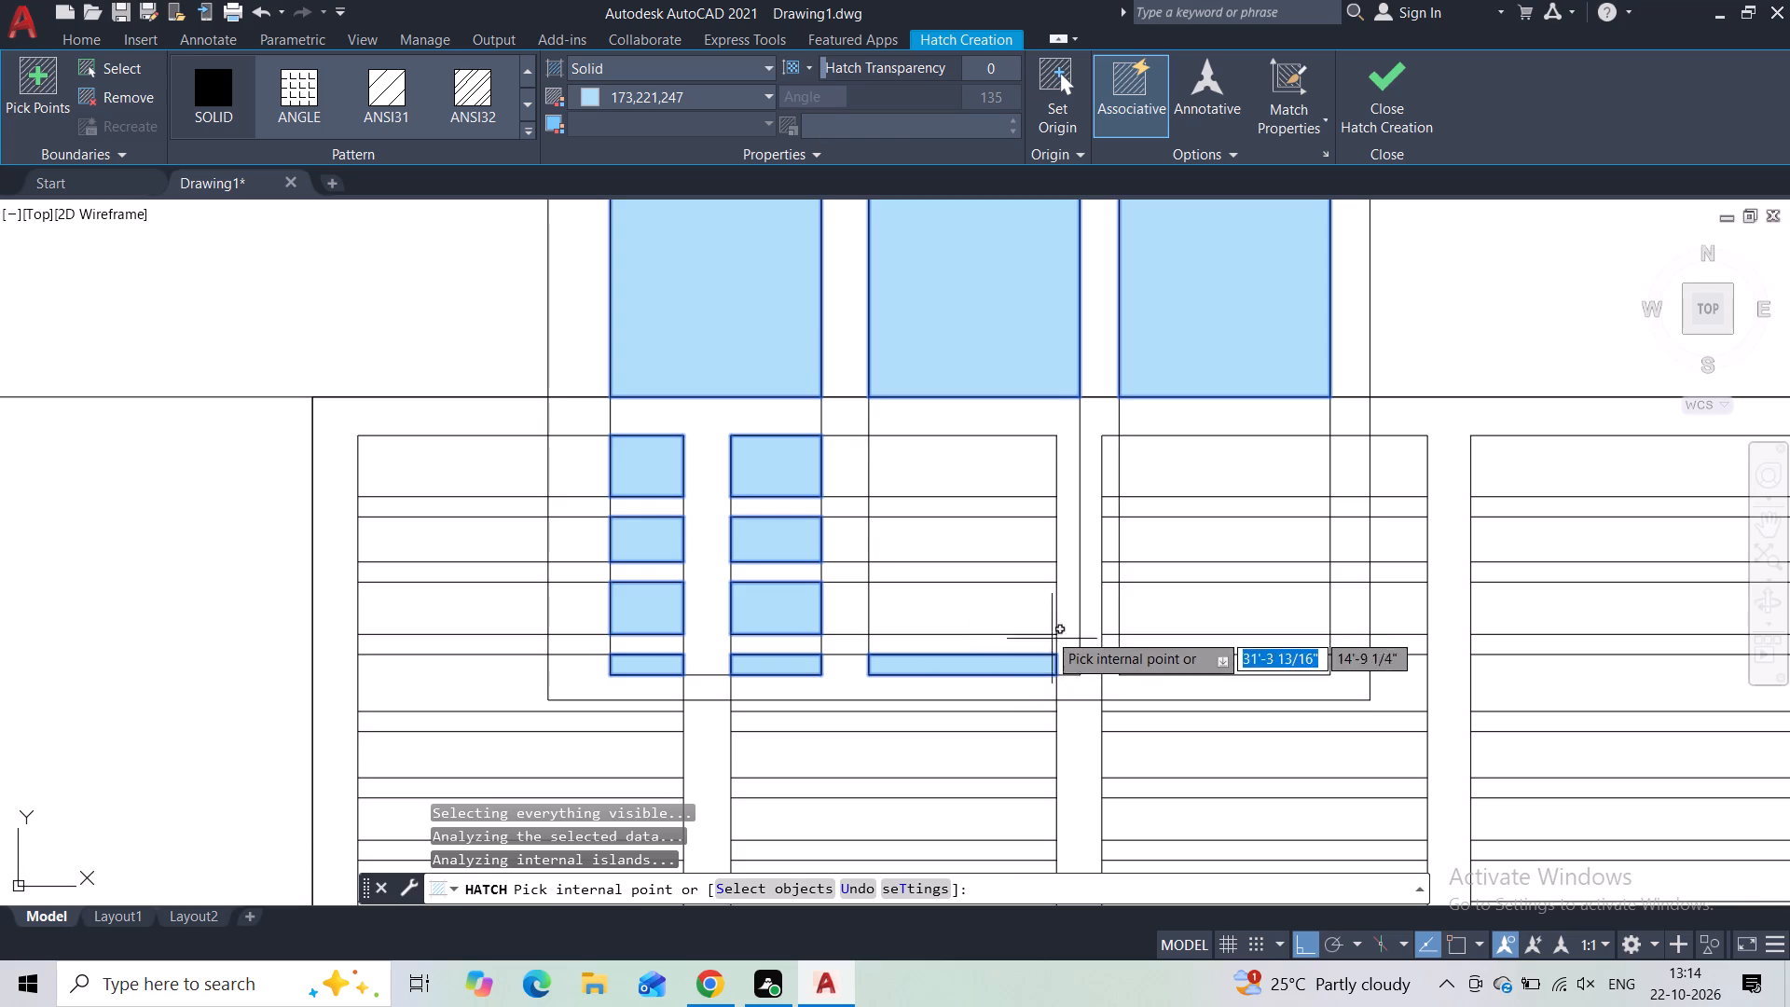
left_click(1014, 611)
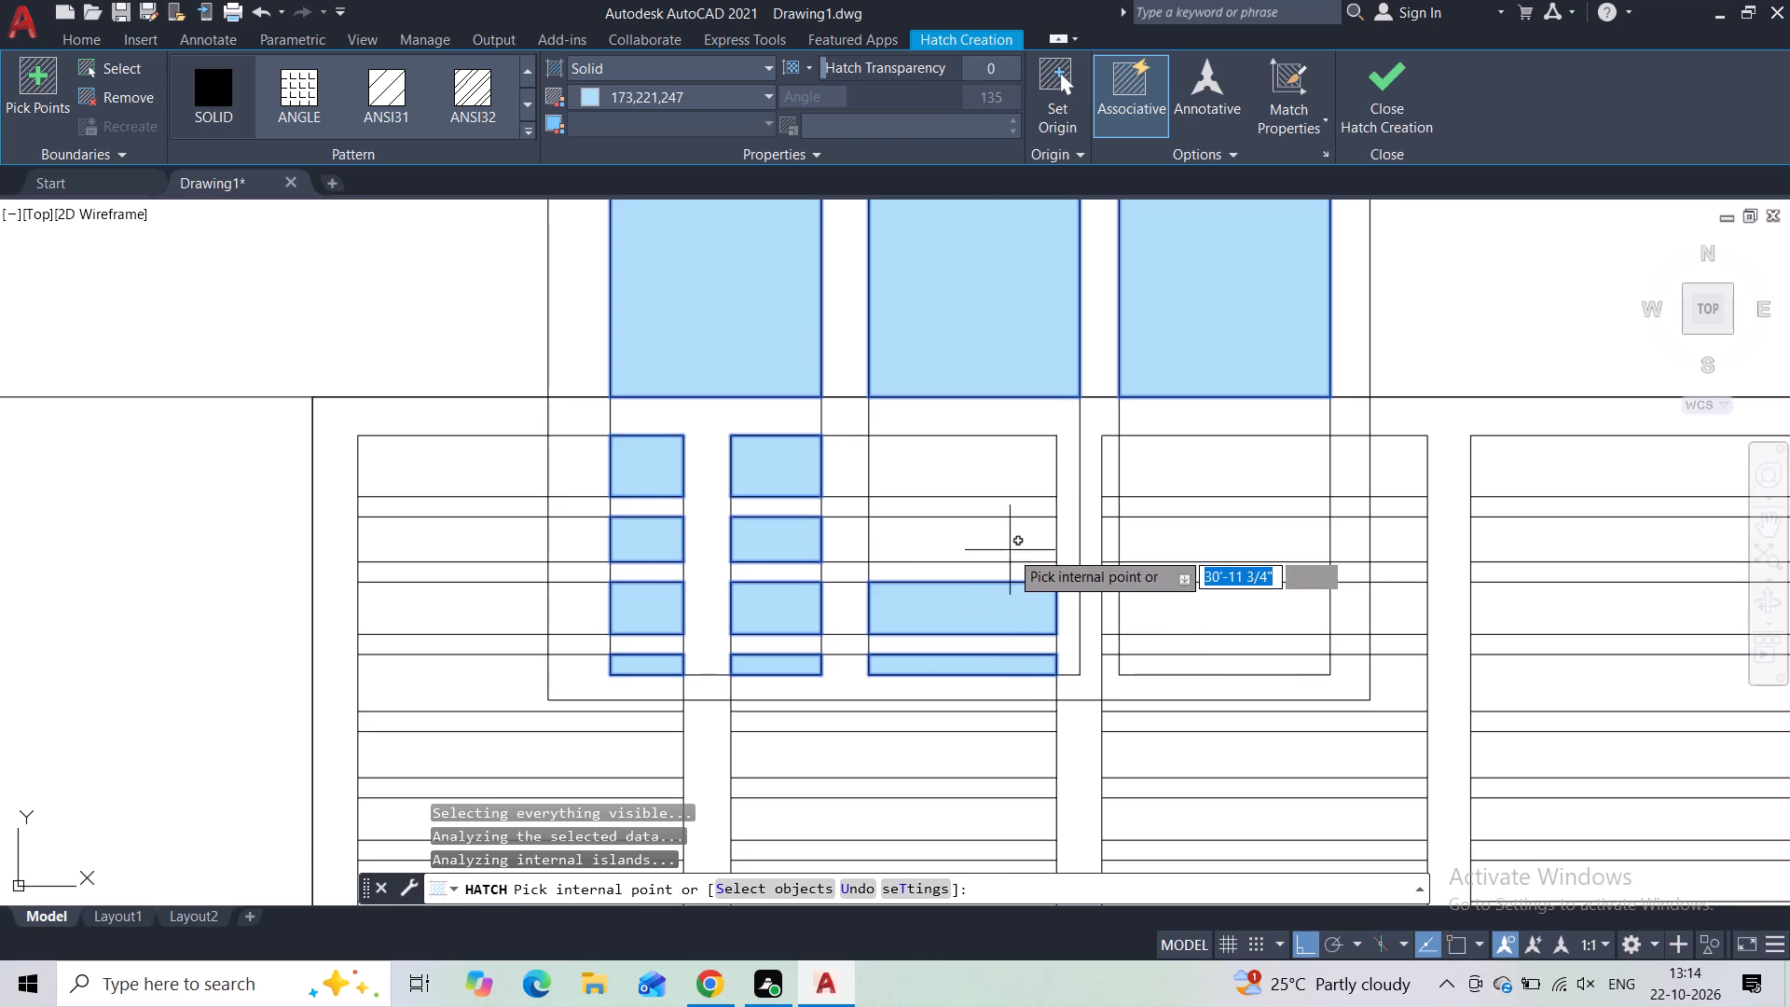
left_click(1005, 542)
left_click(983, 470)
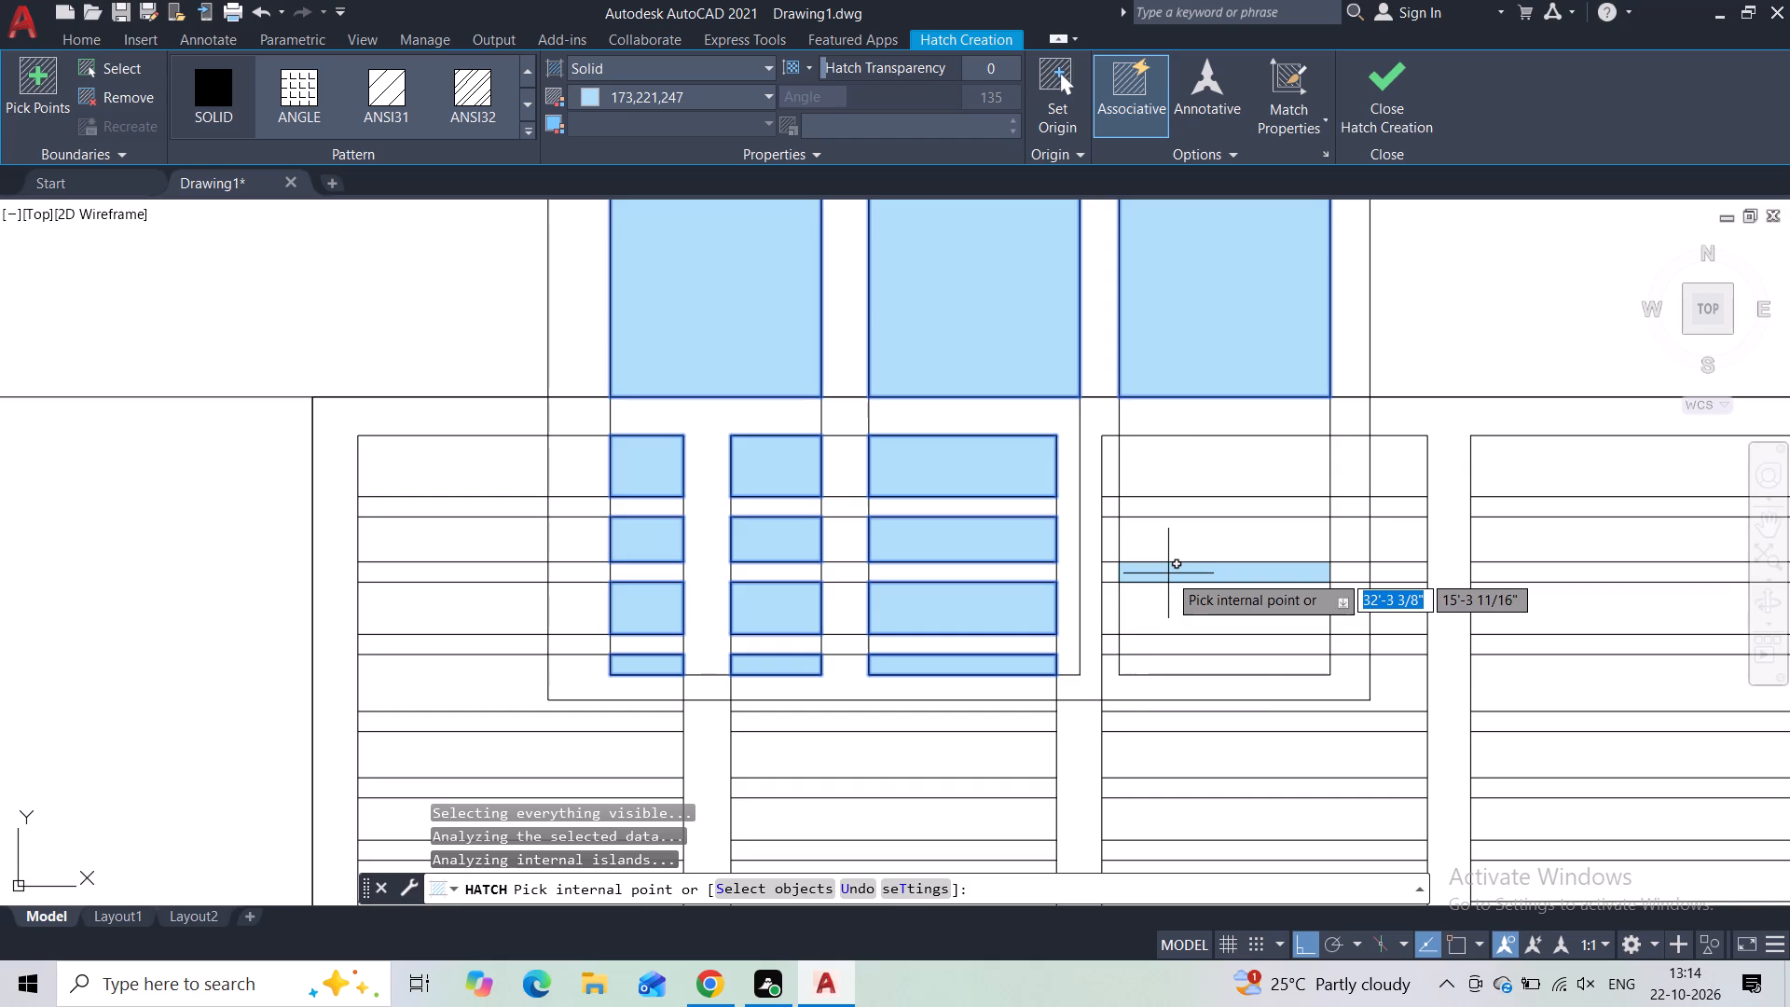
Fill the right pane's four cells between the slats of the third louver panel with light blue and finish the hatch.
scroll(1066, 664, "up", 2)
scroll(1074, 638, "down", 2)
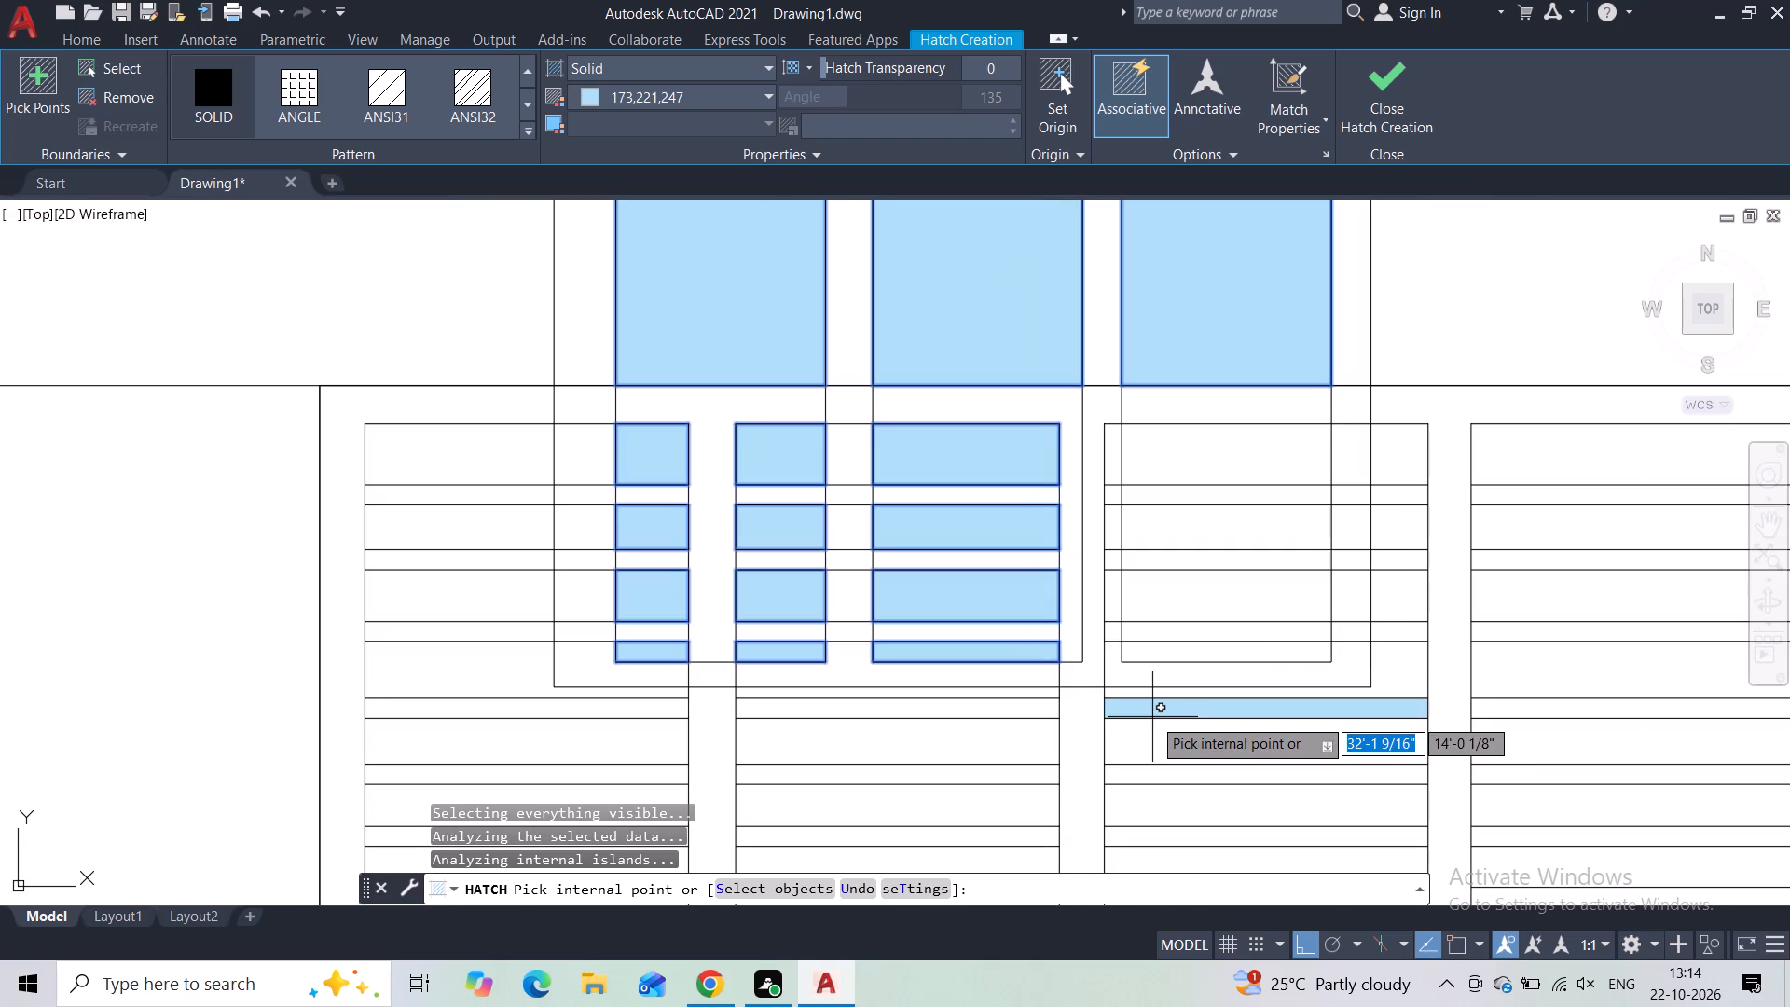
scroll(1128, 719, "down", 1)
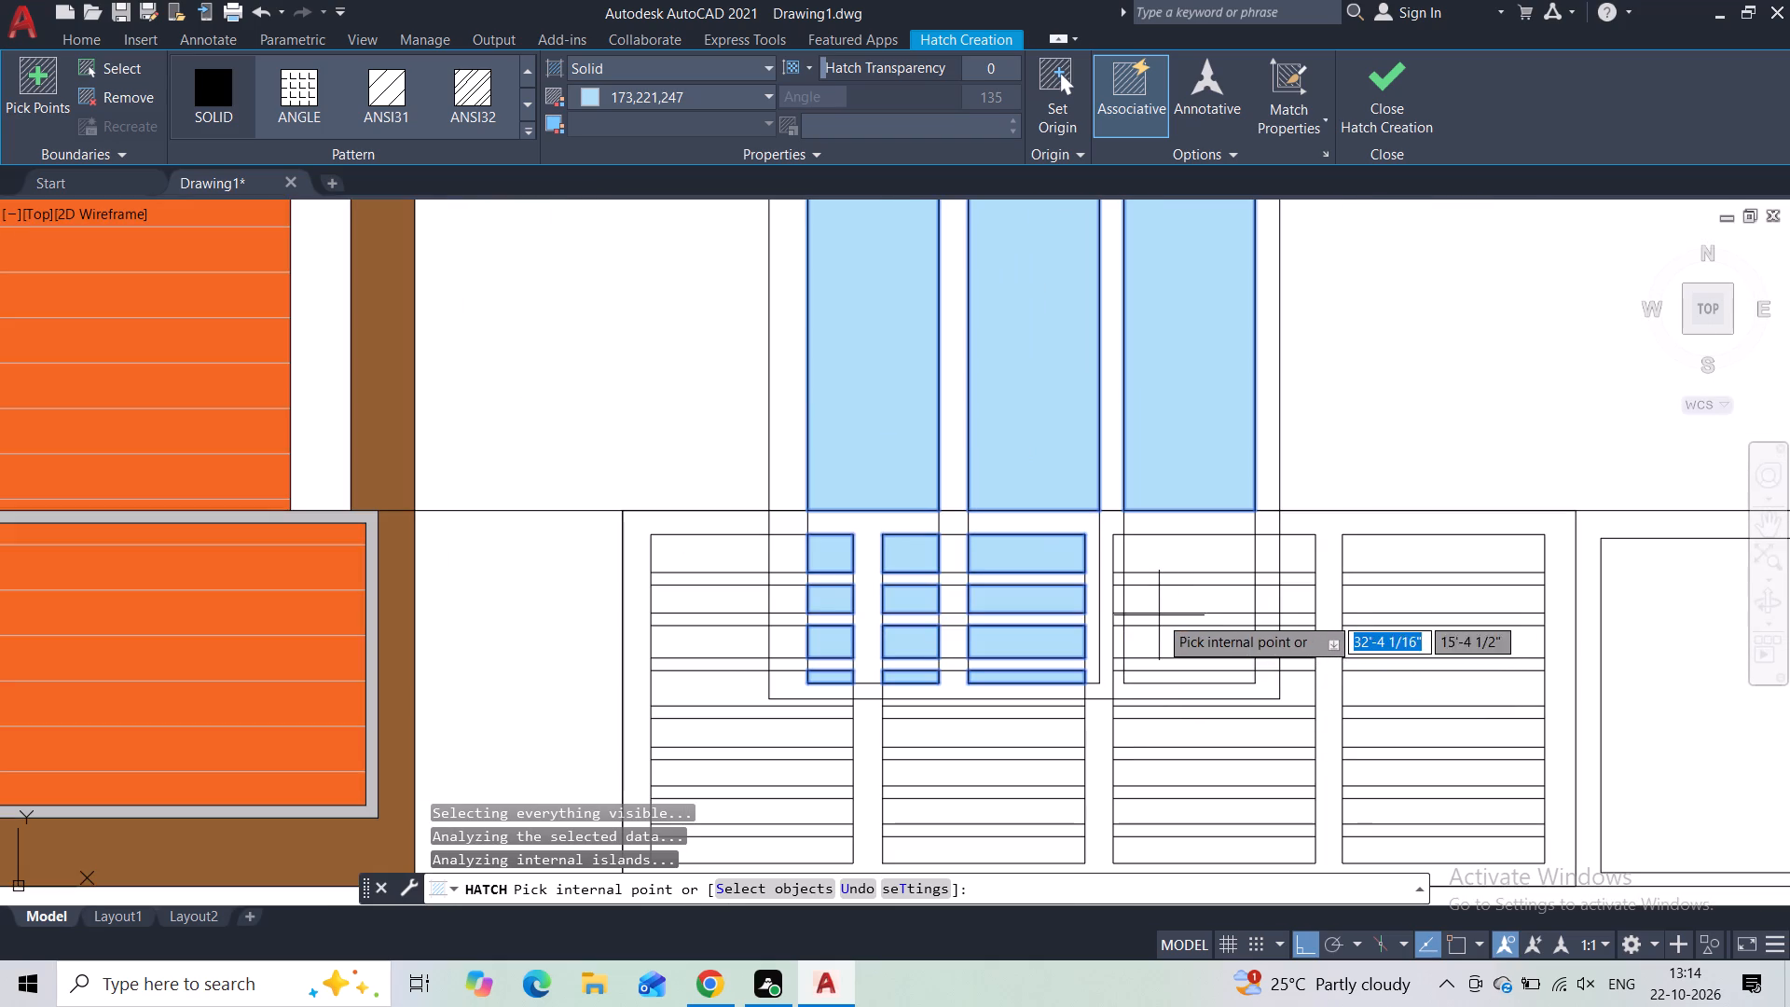
middle_click_drag(1051, 737, 993, 642)
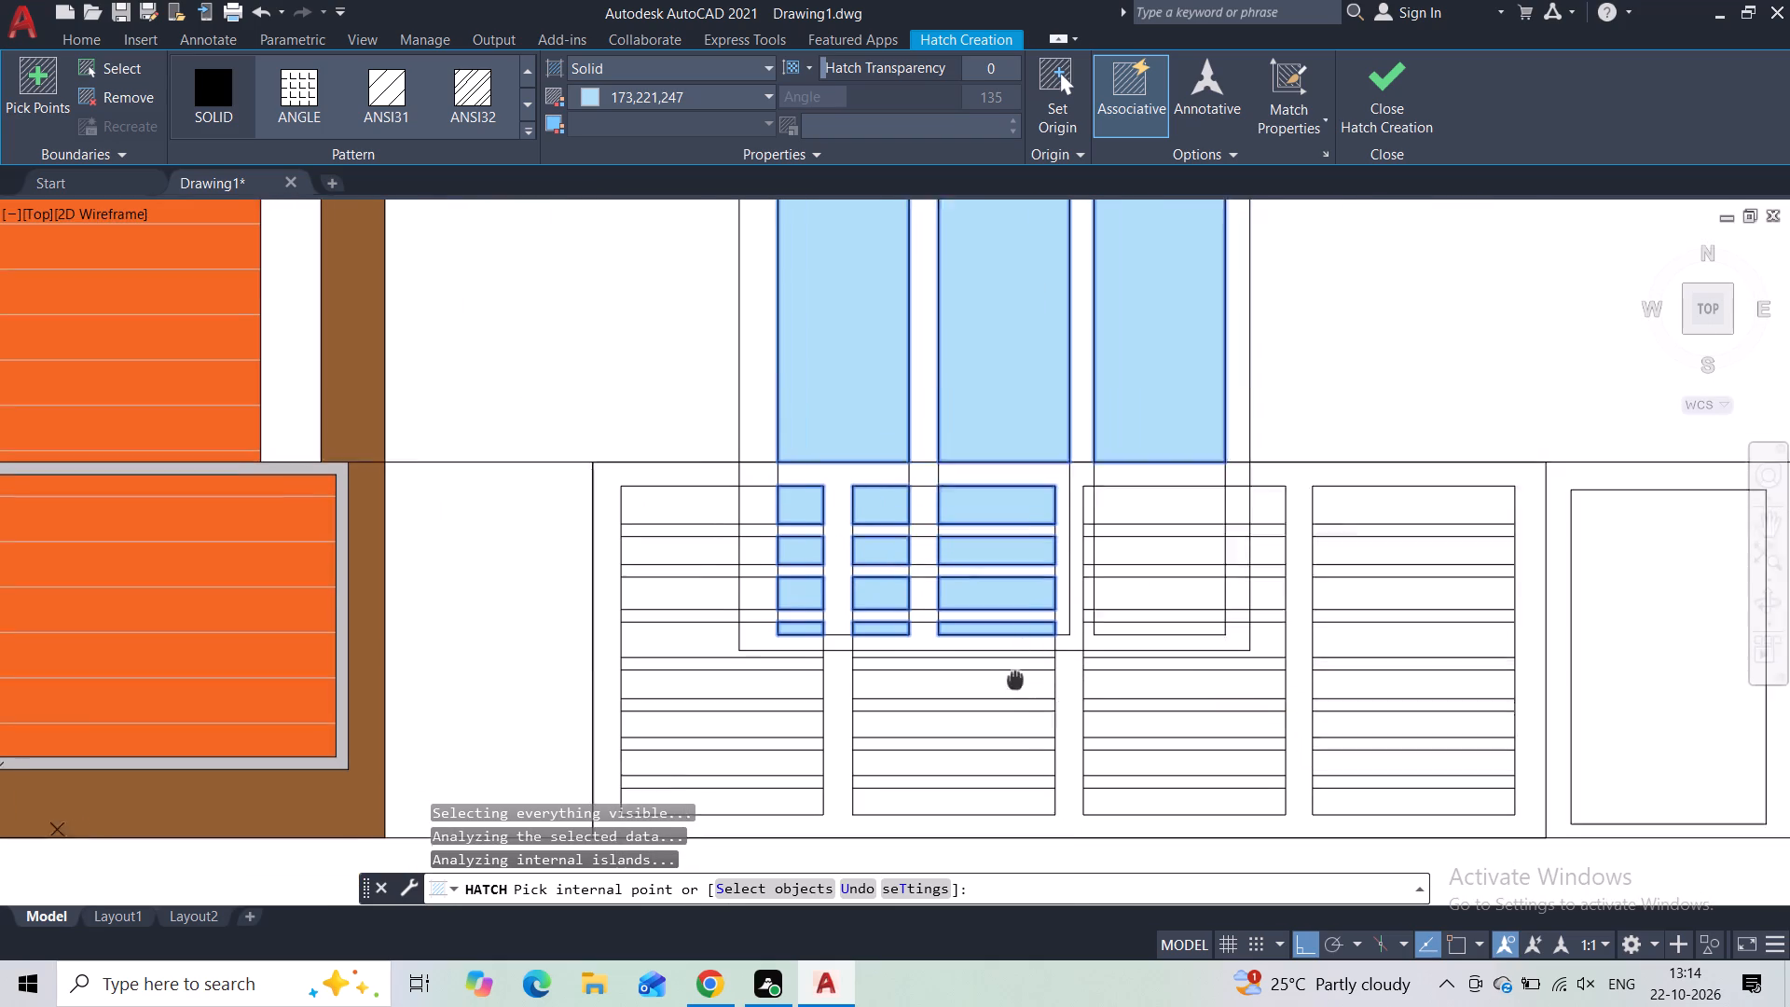
middle_click_drag(993, 642, 906, 607)
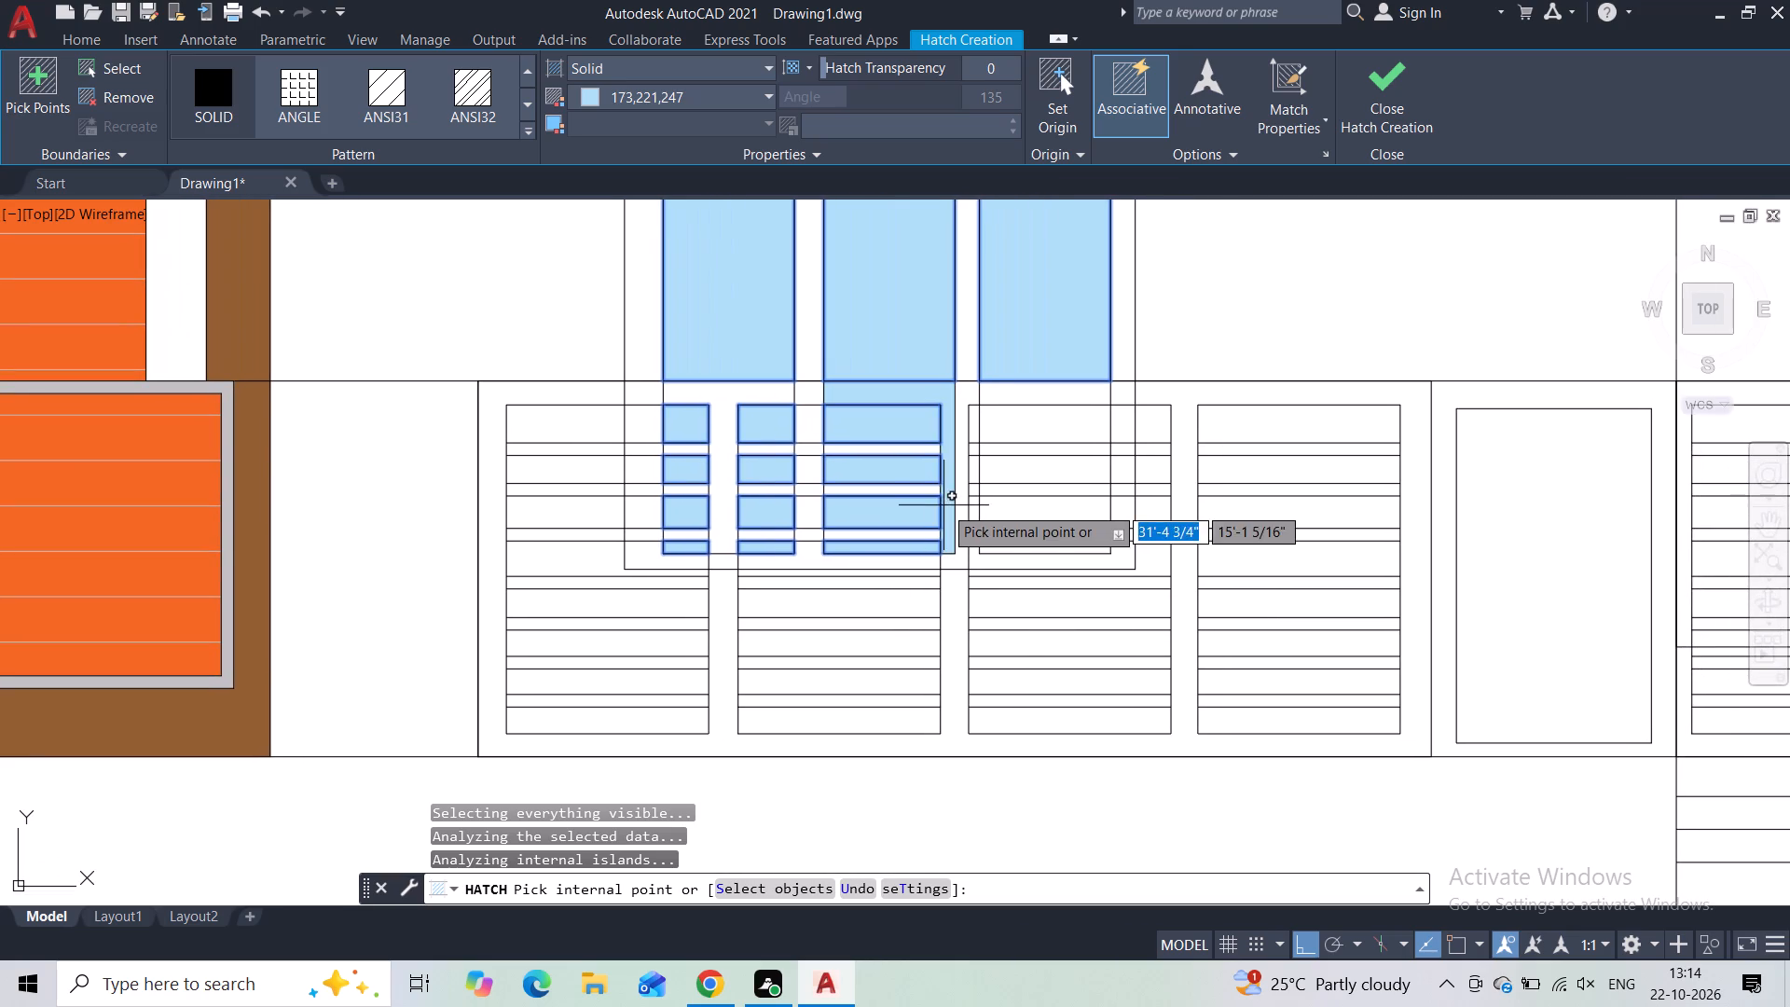
scroll(986, 394, "up", 3)
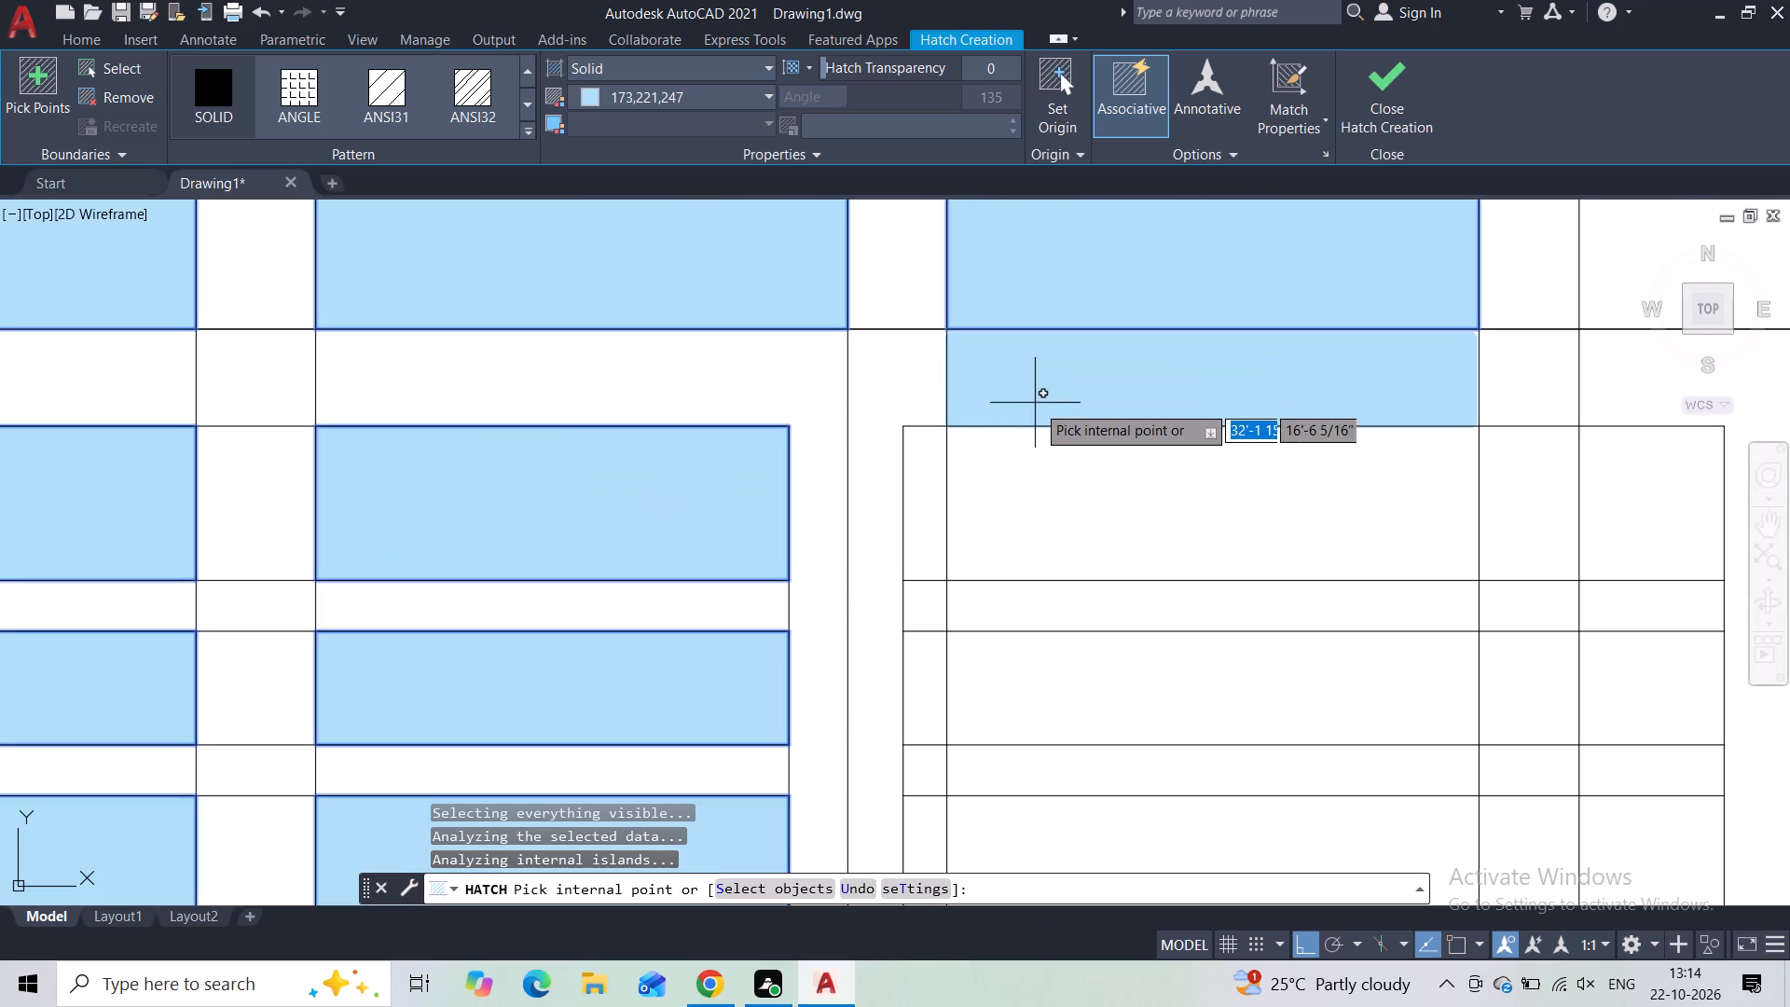
scroll(1056, 456, "down", 3)
left_click(1097, 475)
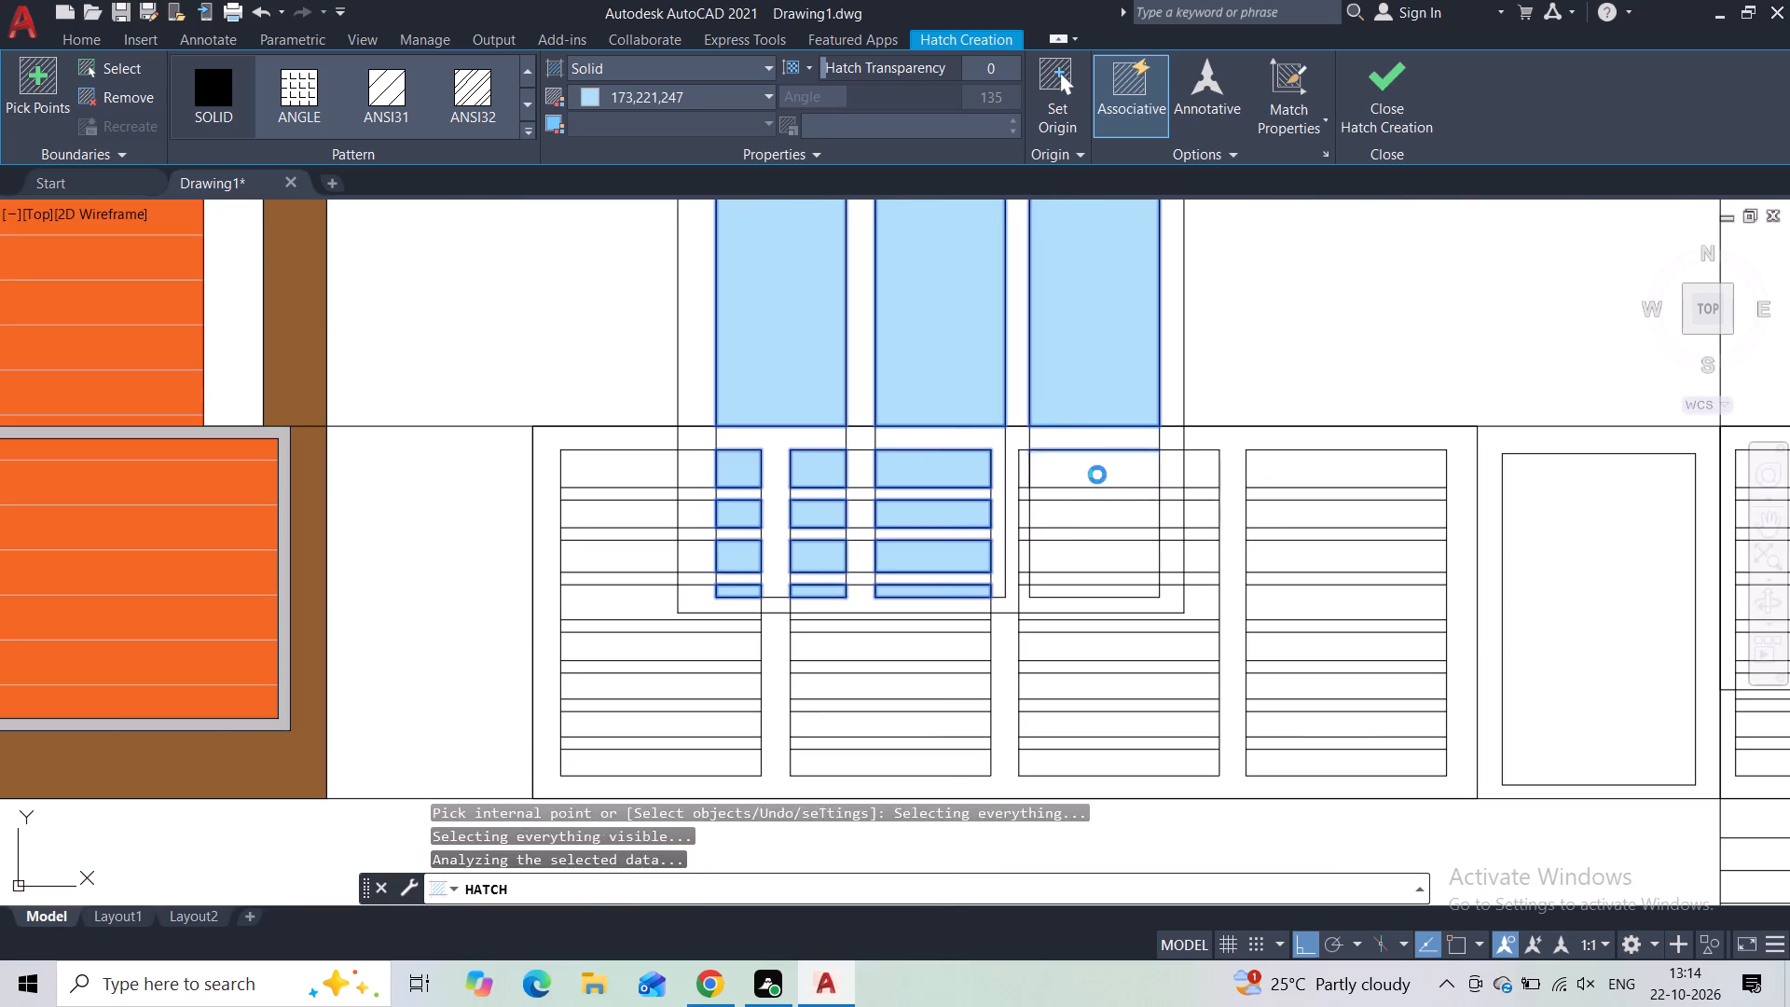
left_click(1087, 513)
left_click(1090, 555)
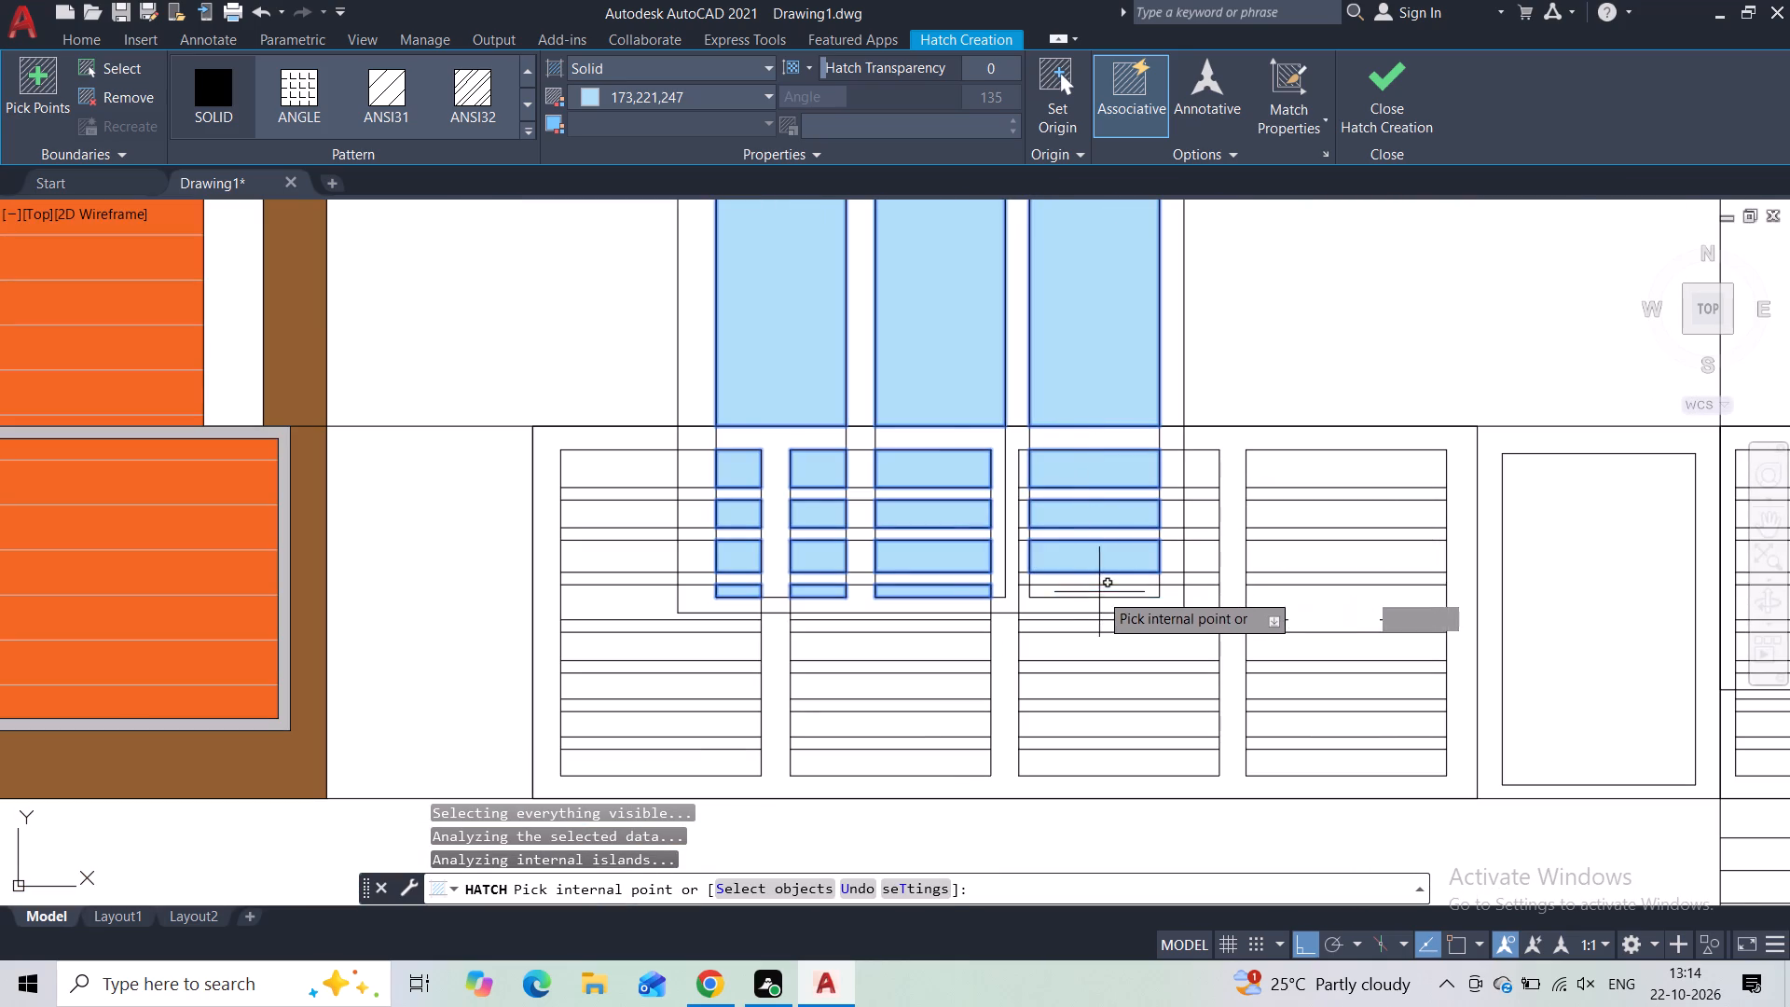
scroll(1091, 586, "up", 2)
left_click(1080, 602)
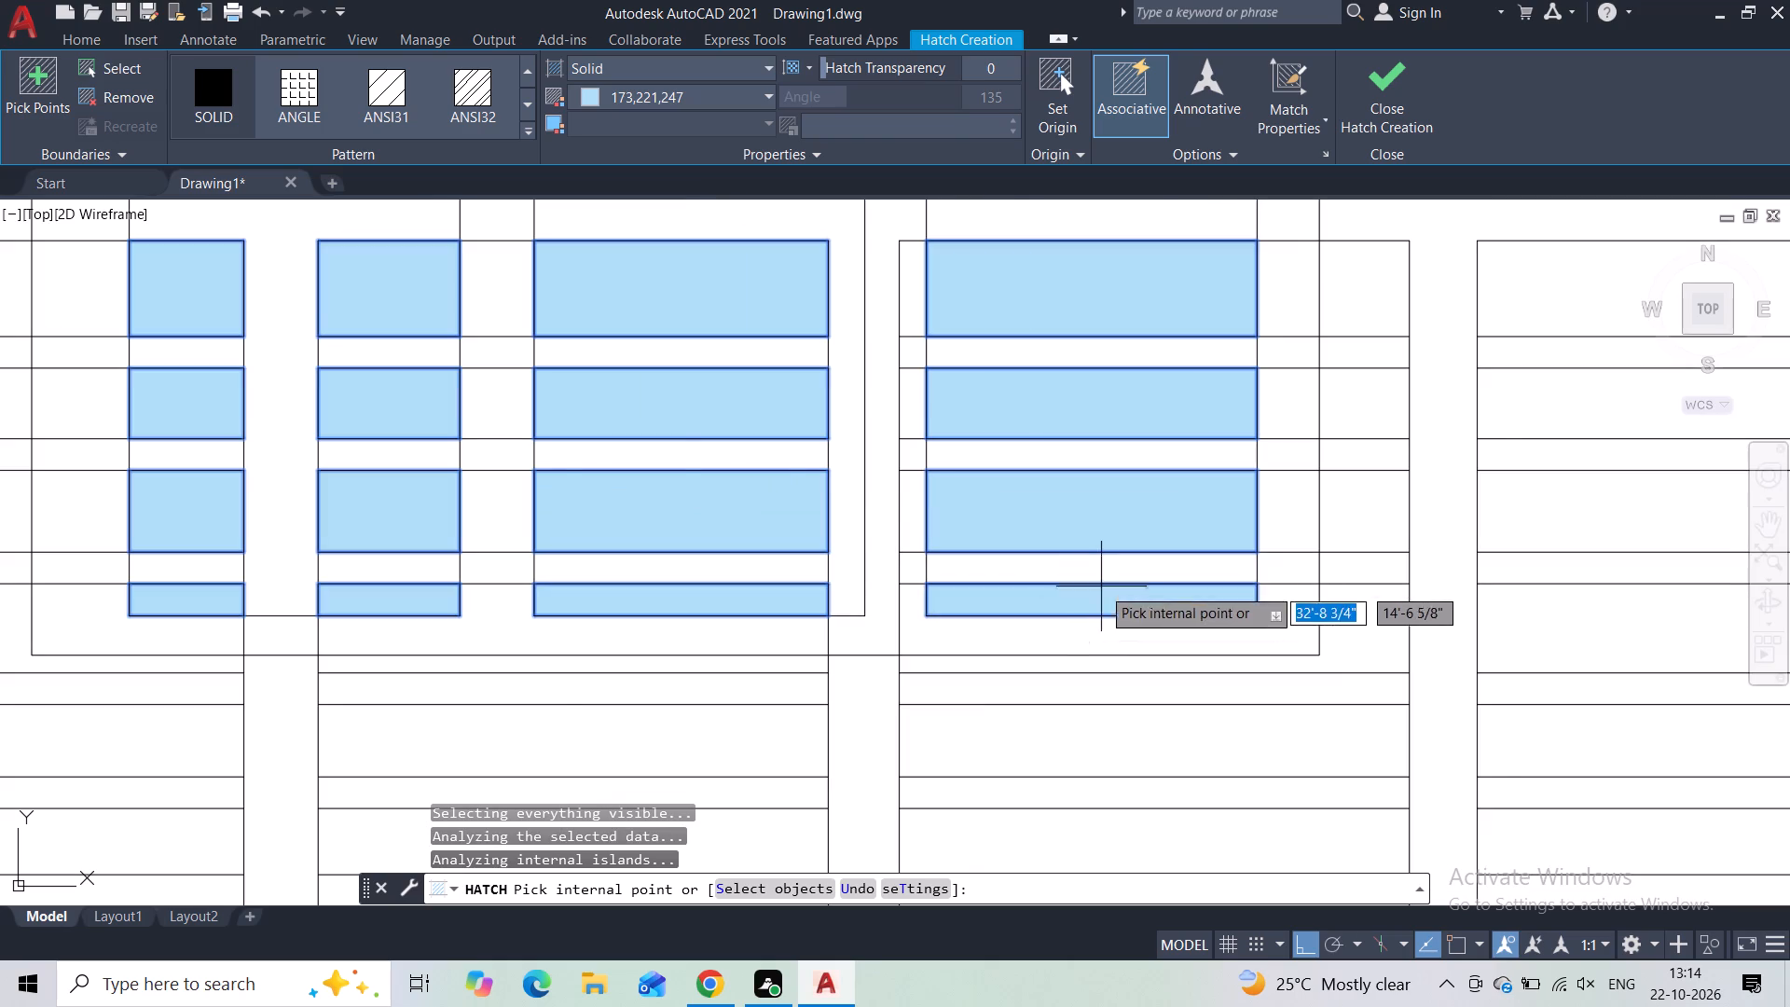
scroll(1104, 570, "down", 2)
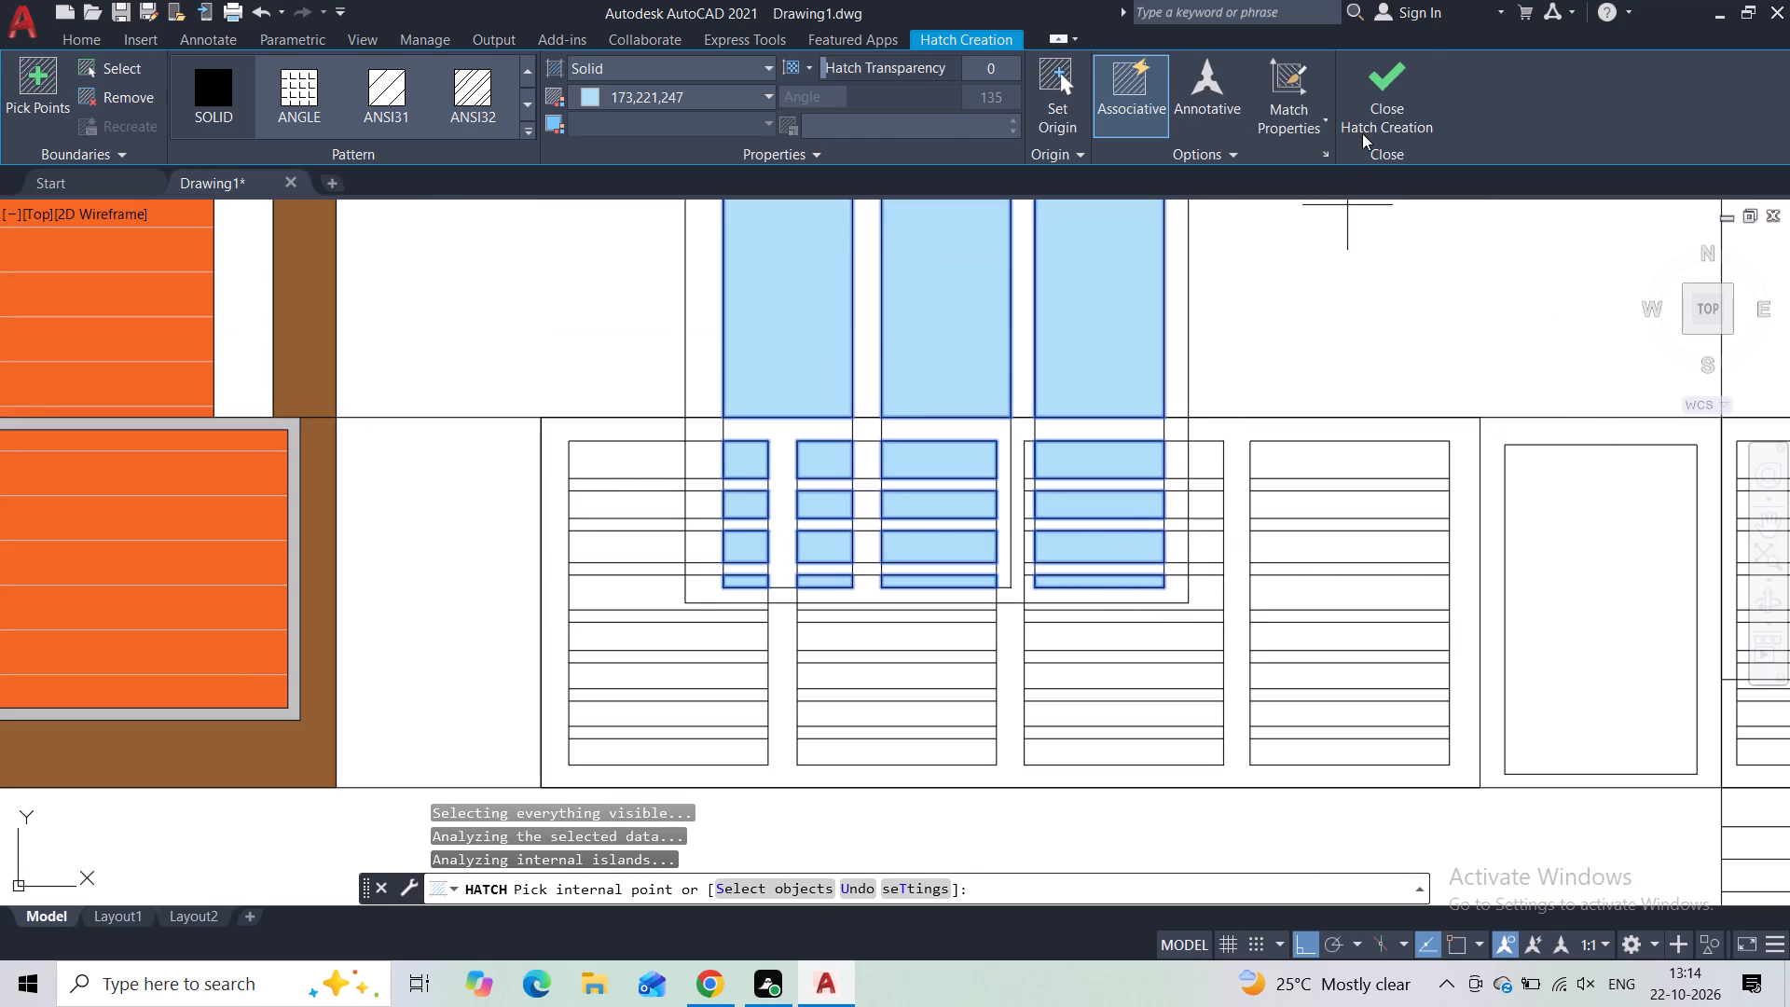
left_click(1362, 131)
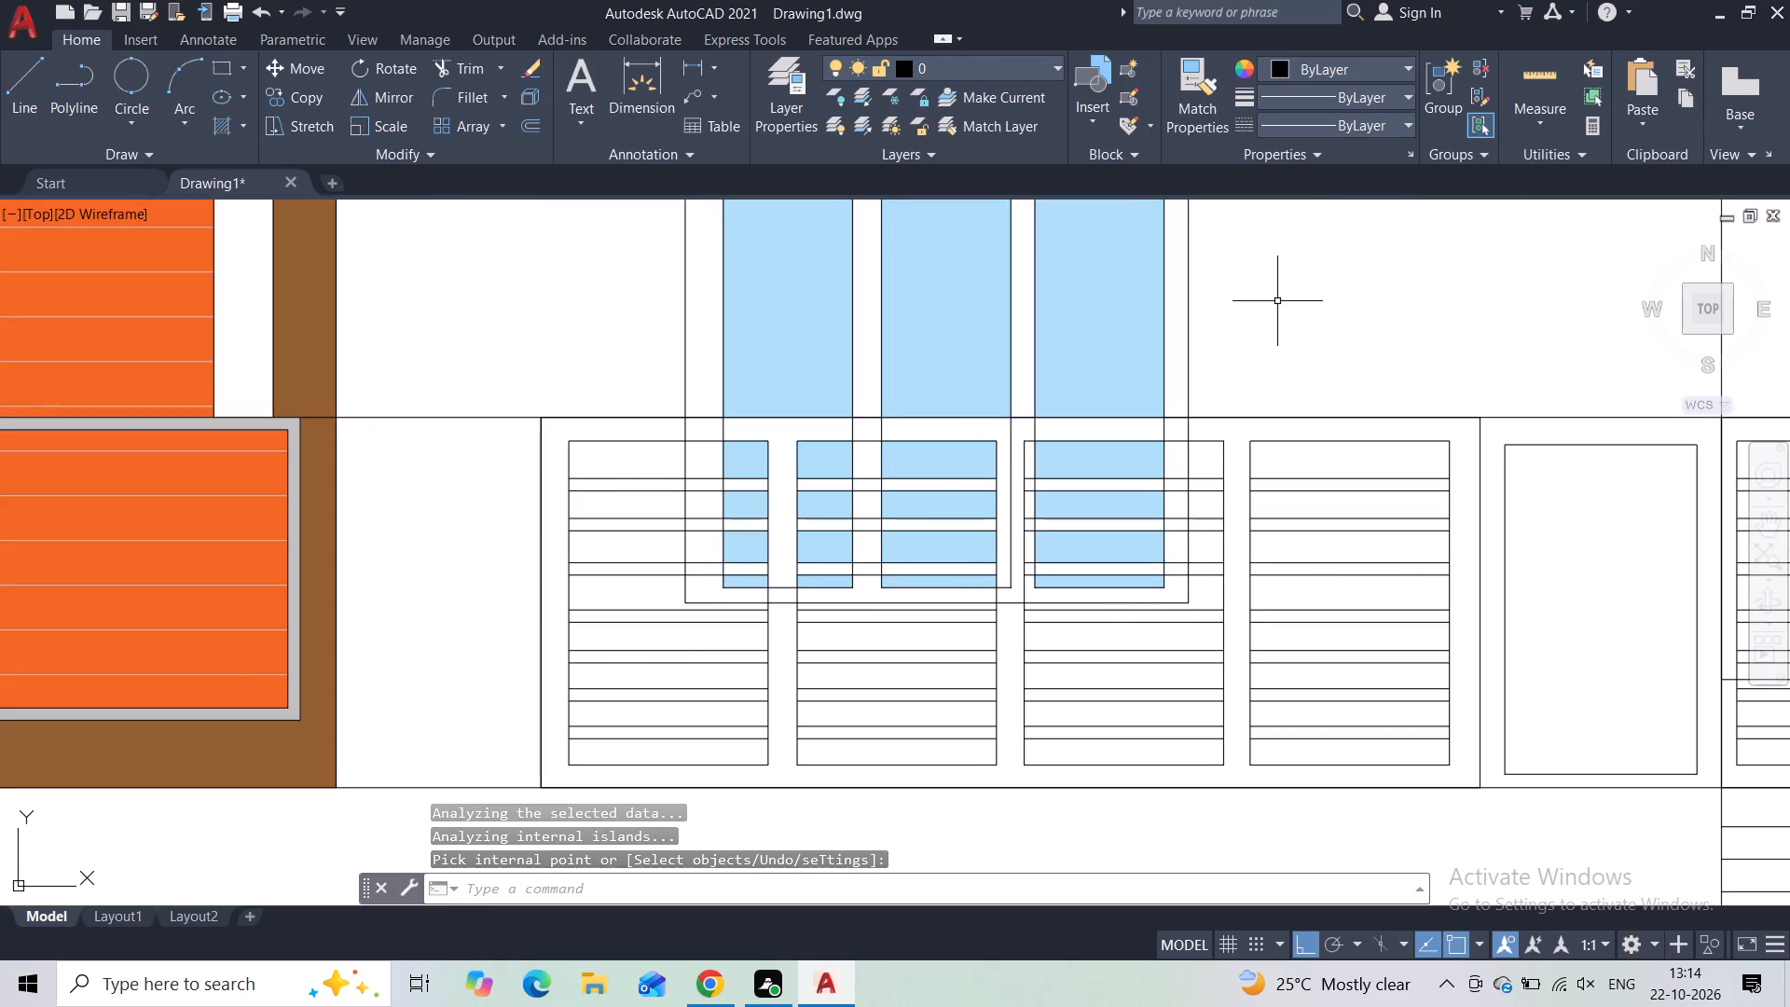
Start a Solid hatch with ByLayer black and fill the frame and lower dividers around the four louver panels.
key("h")
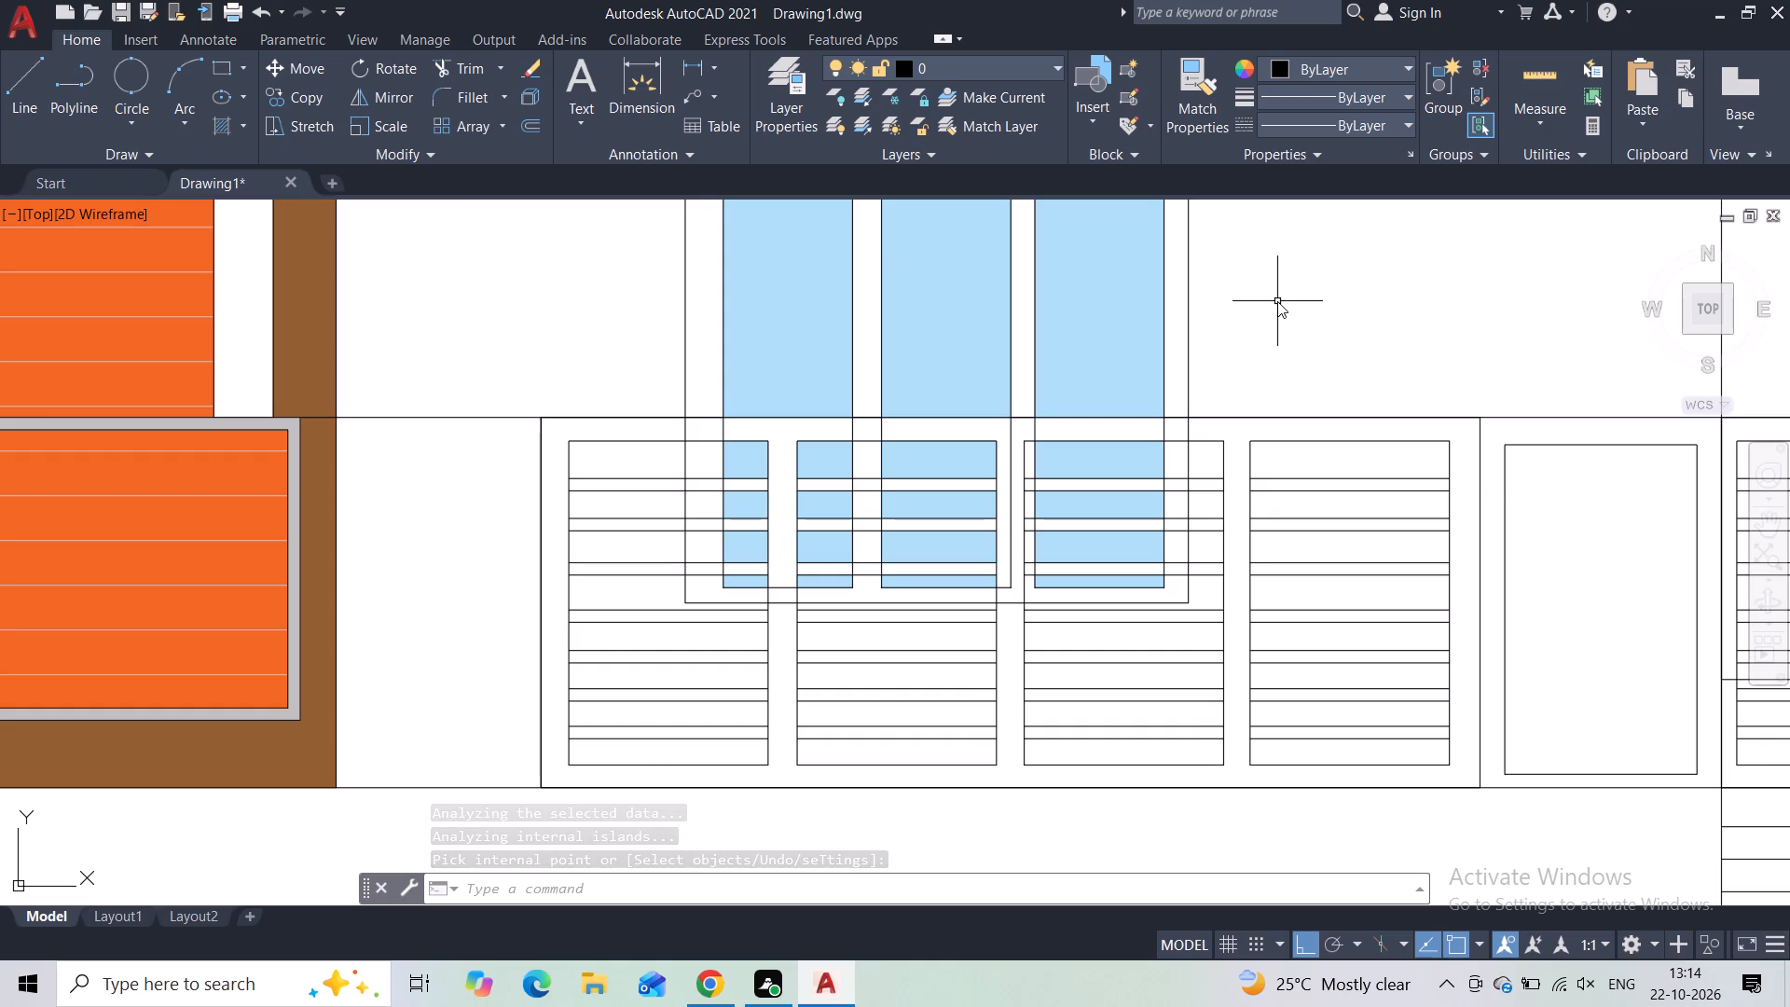
left_click(1385, 357)
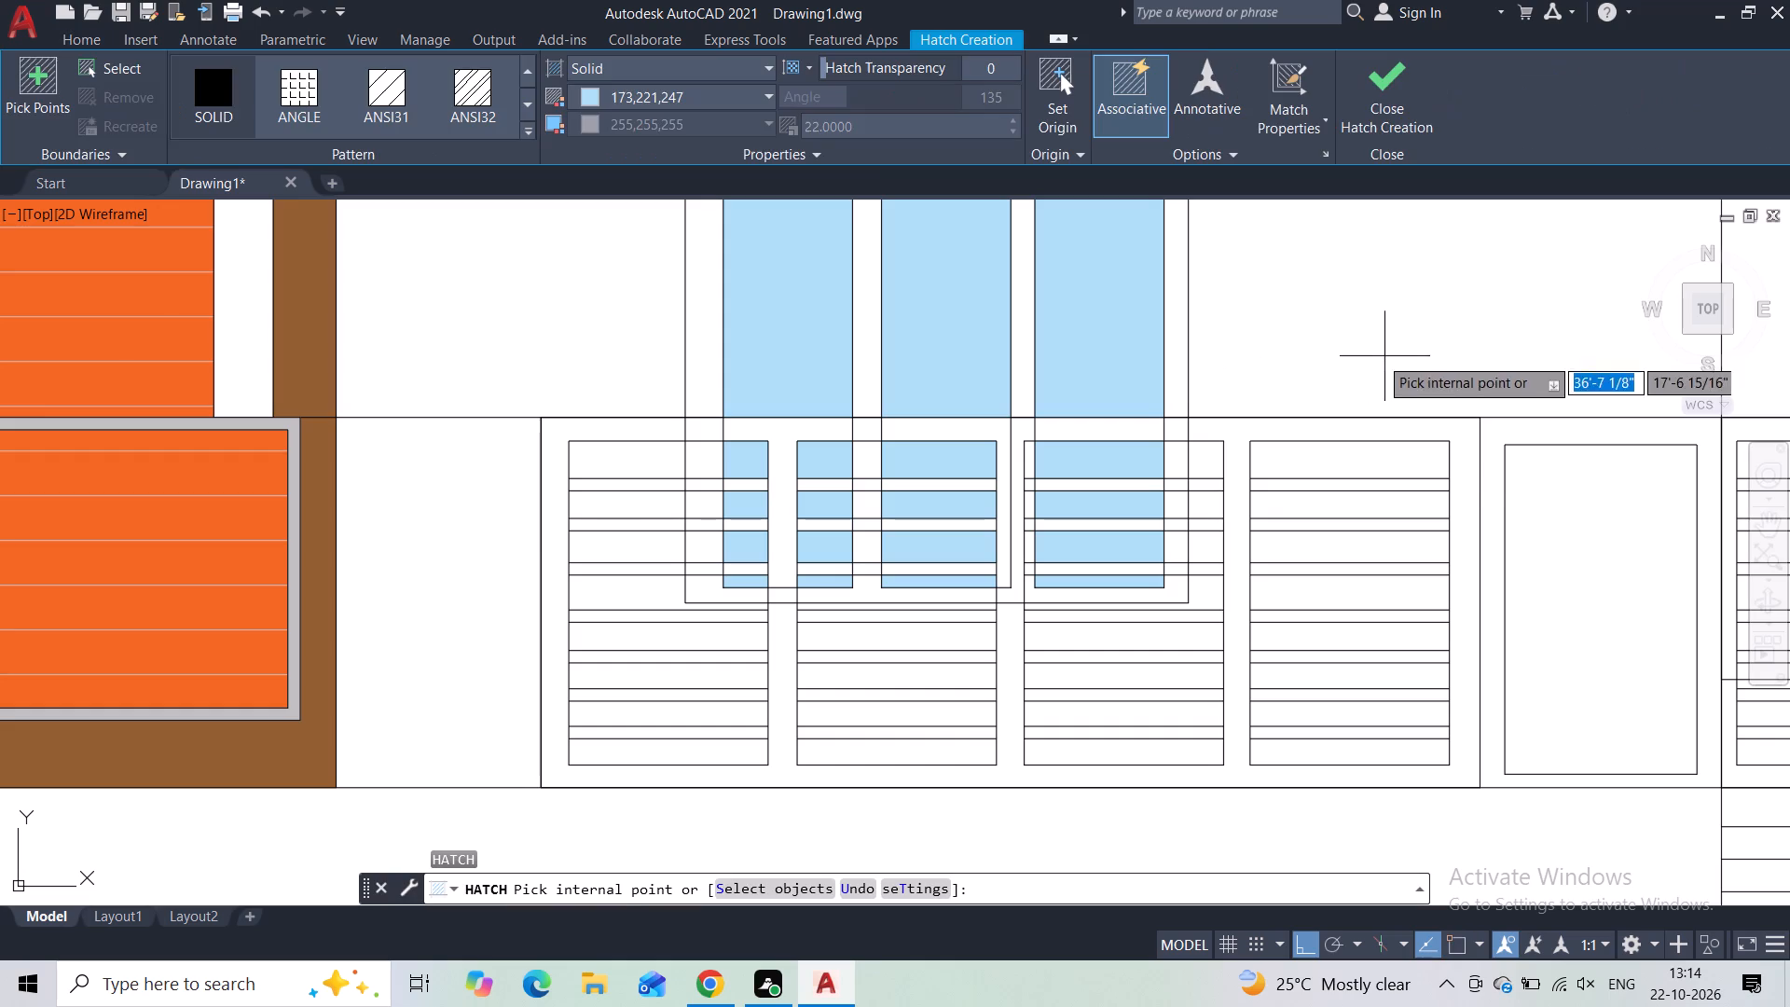
left_click(649, 94)
left_click(588, 130)
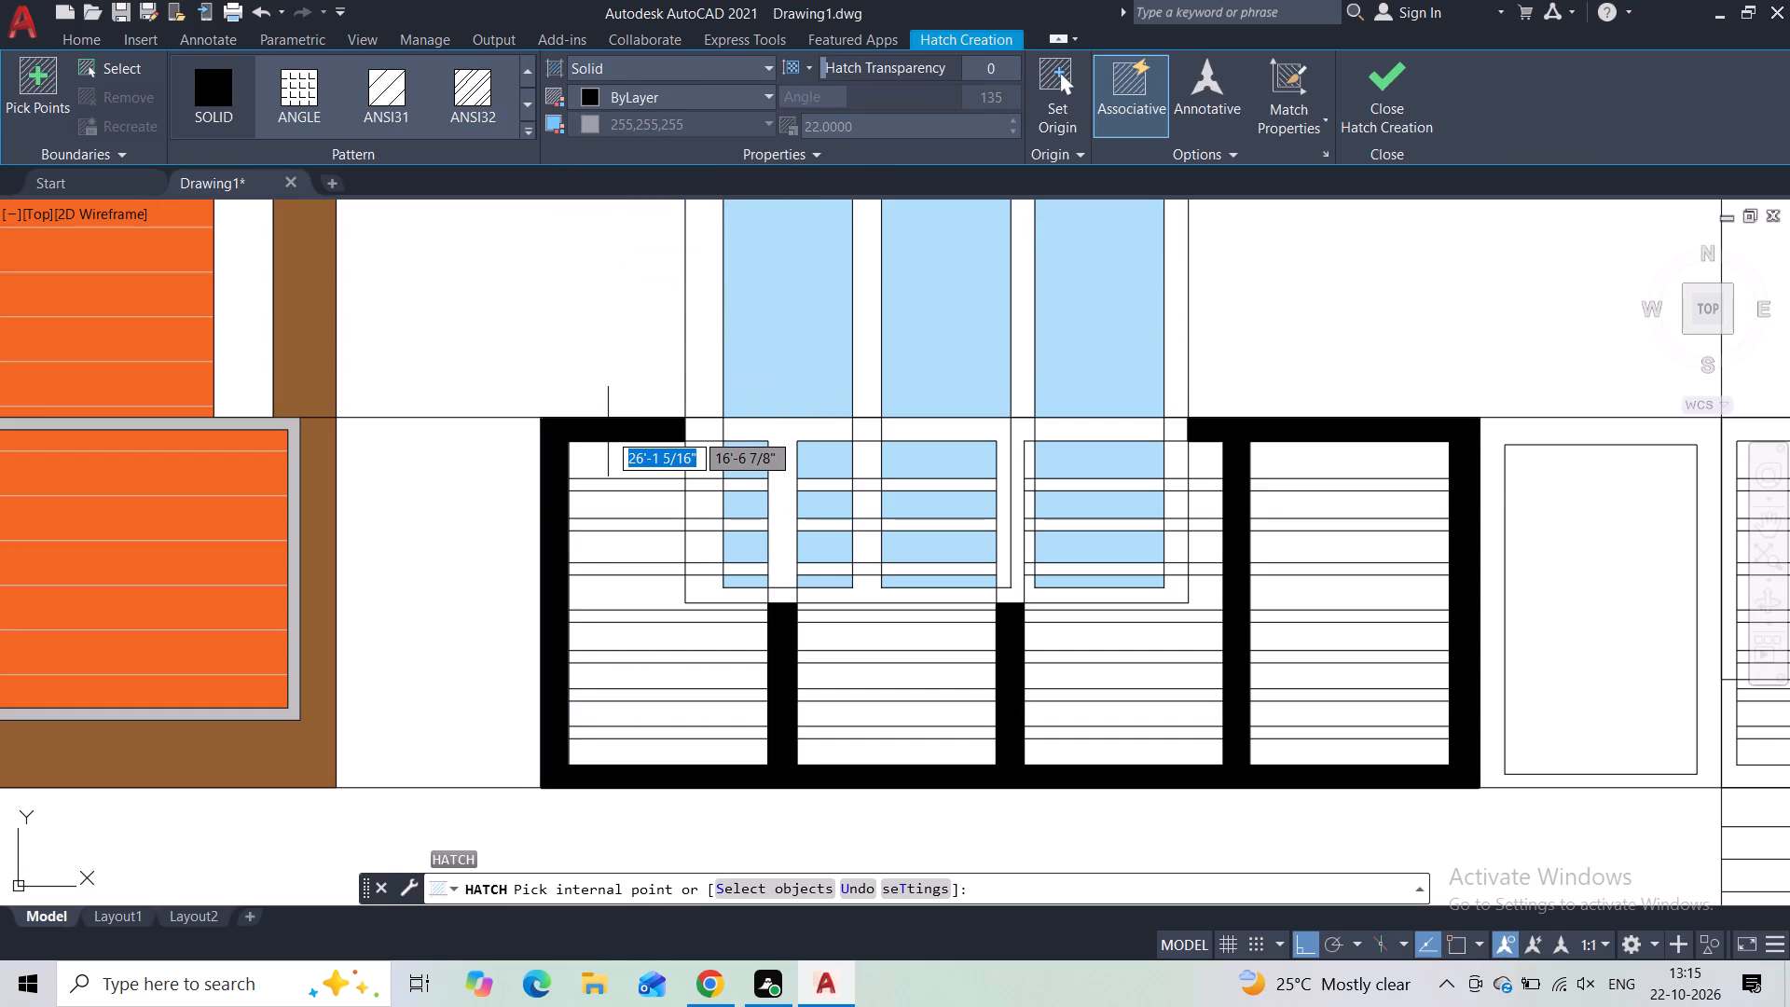
left_click(608, 432)
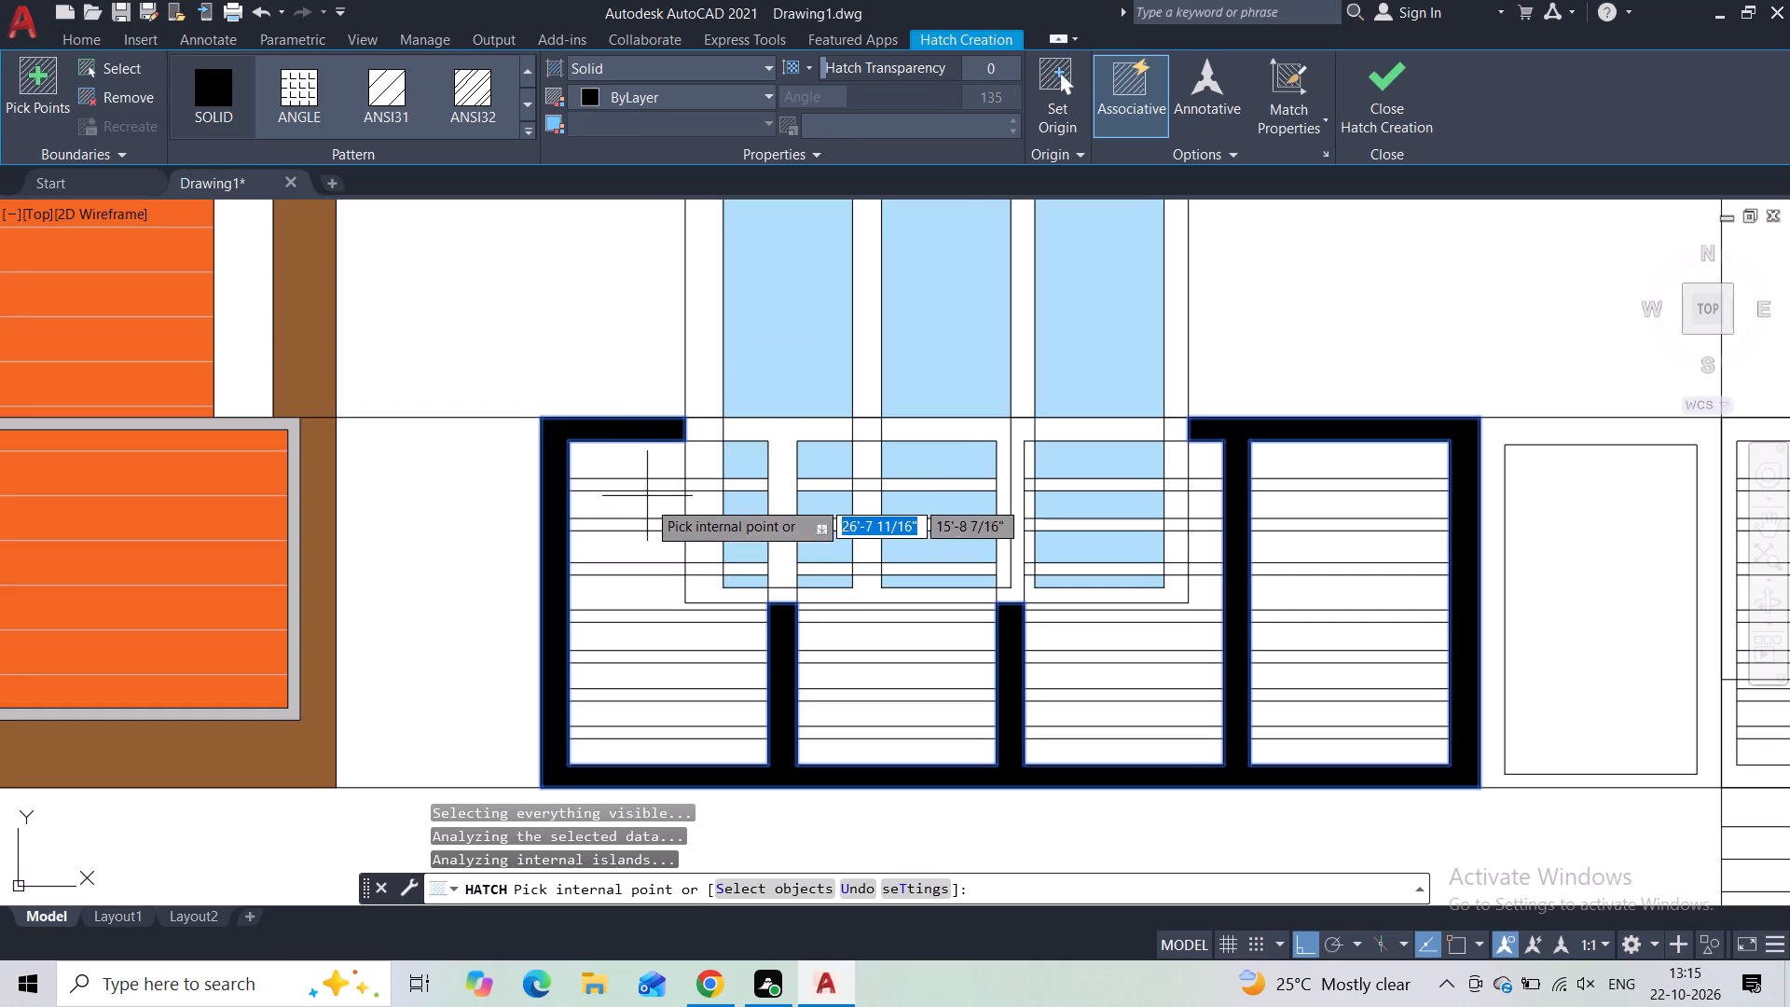
Fill the first louver panel's seven slats outside the window frame with black, undoing the stray fill of the larger area.
scroll(618, 517, "up", 2)
left_click(651, 429)
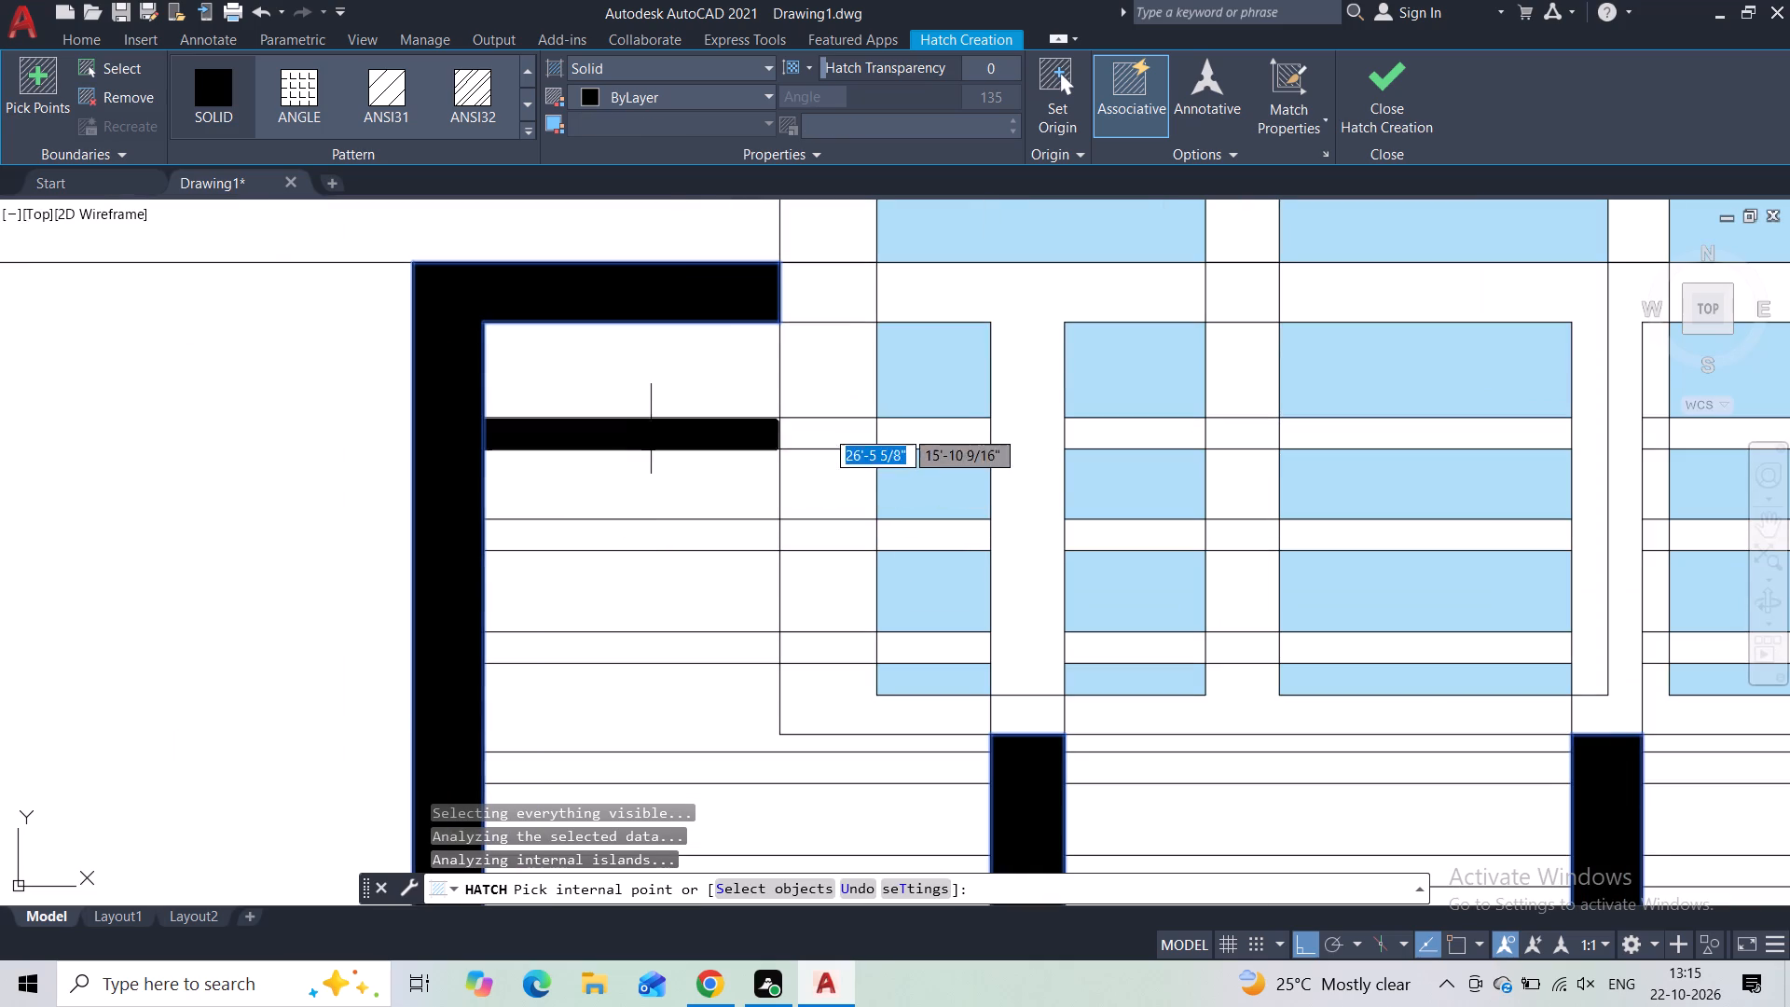
left_click(685, 536)
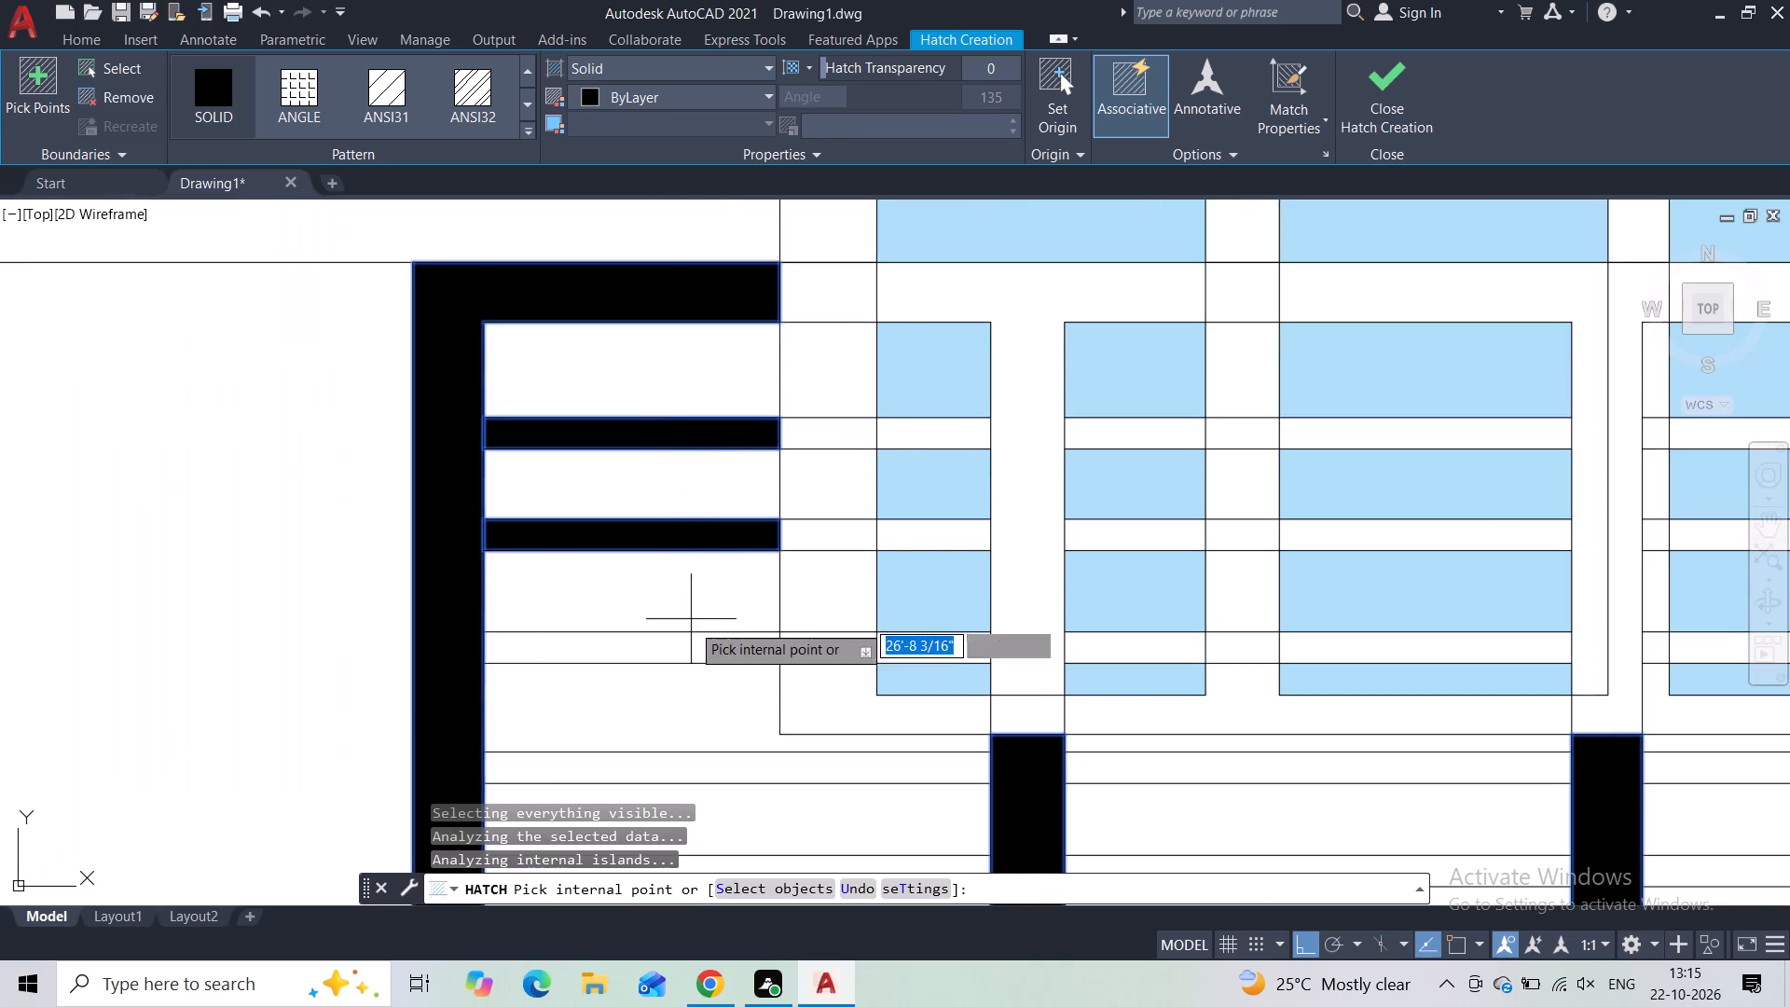
left_click(686, 643)
middle_click_drag(695, 593, 727, 315)
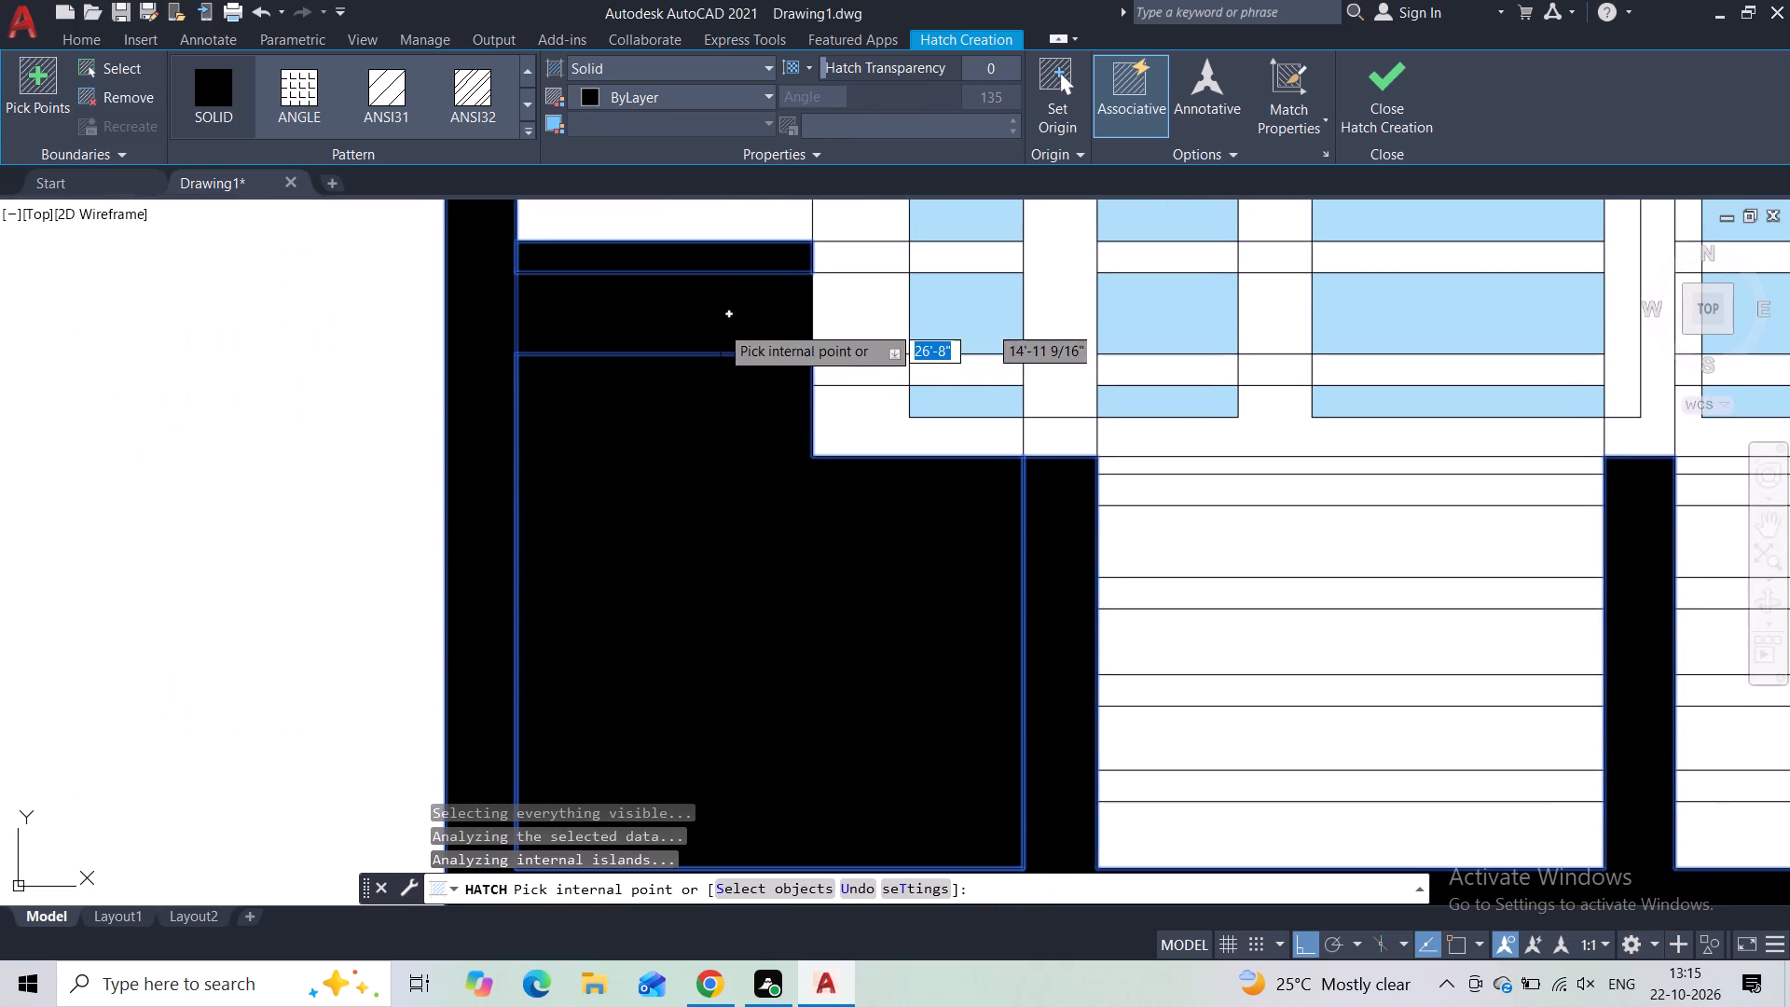
key("ctrl+z")
right_click_drag(507, 490, 468, 513)
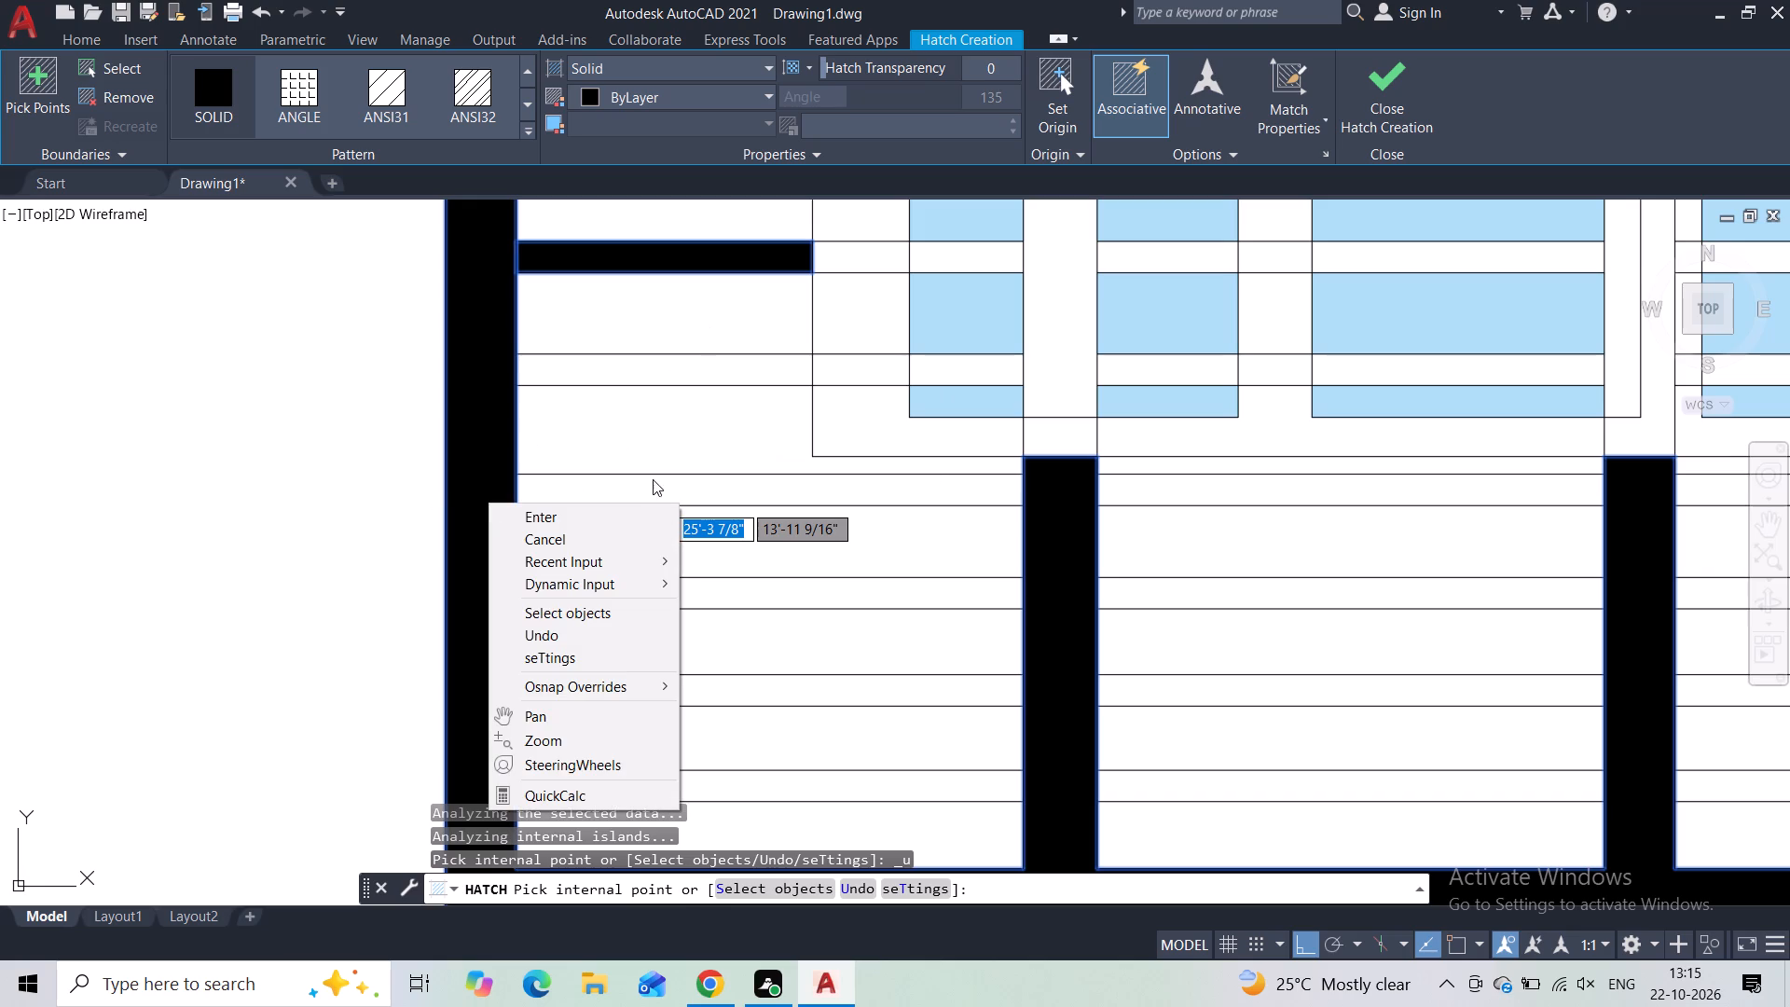
key("Escape")
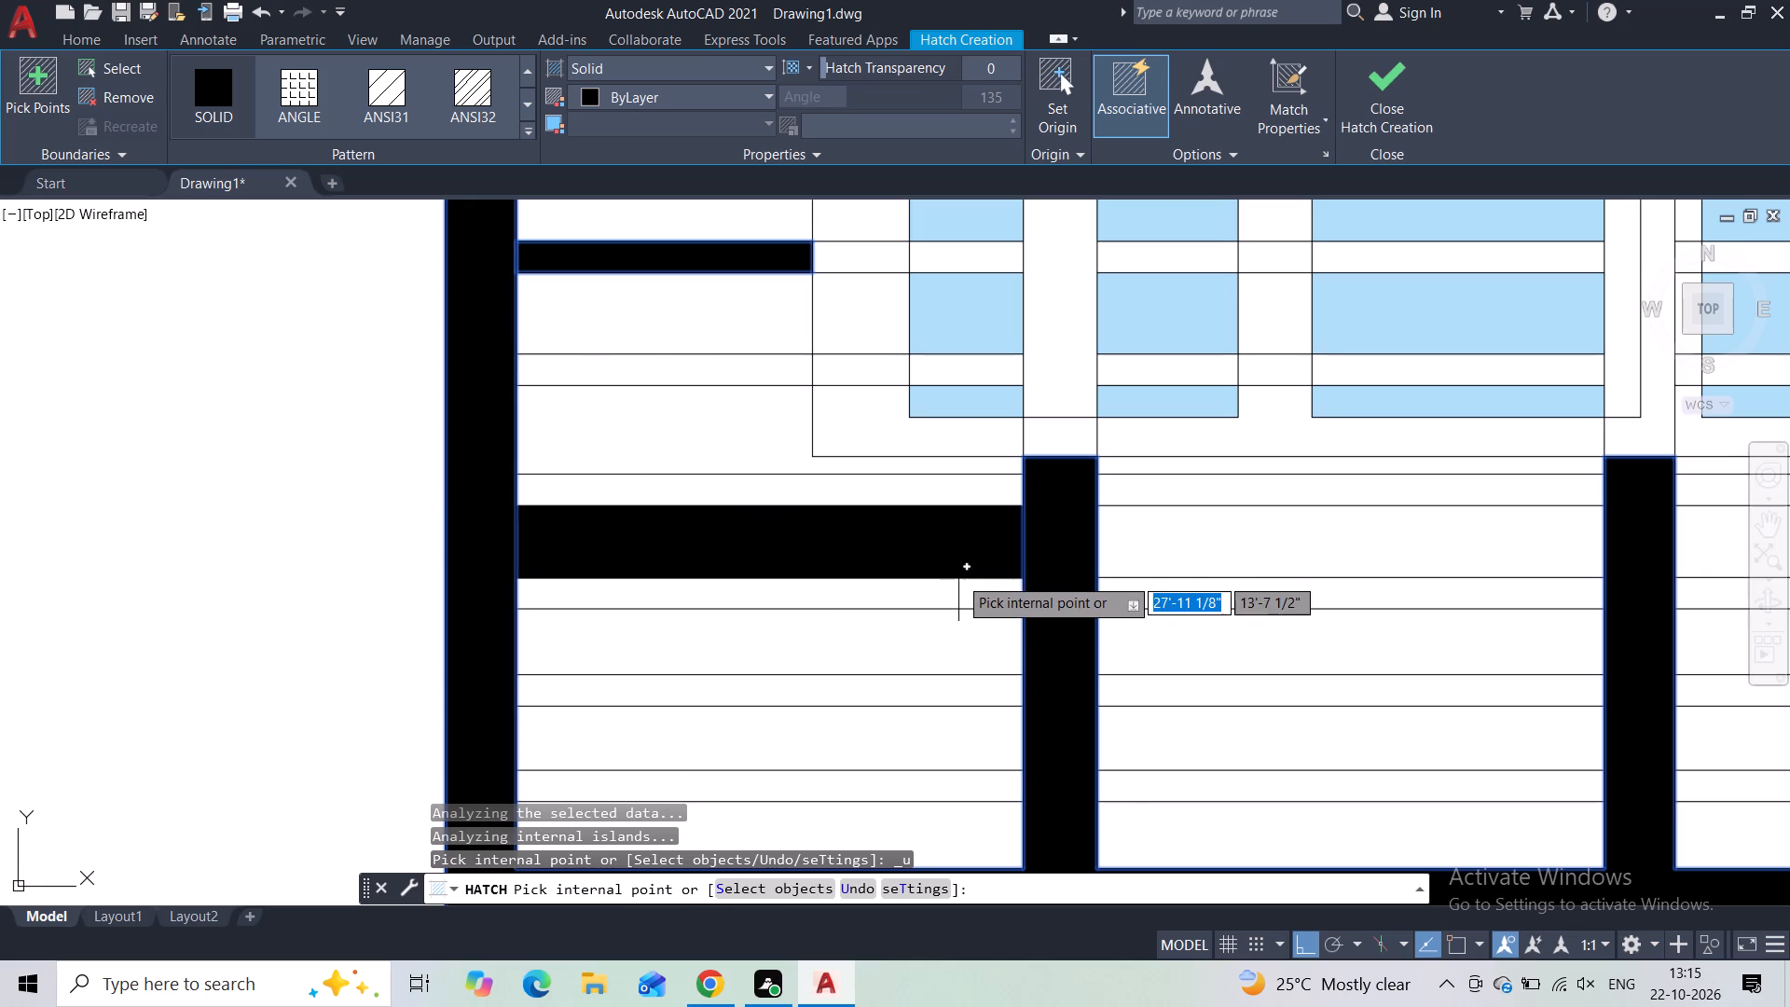
left_click(920, 591)
left_click(920, 488)
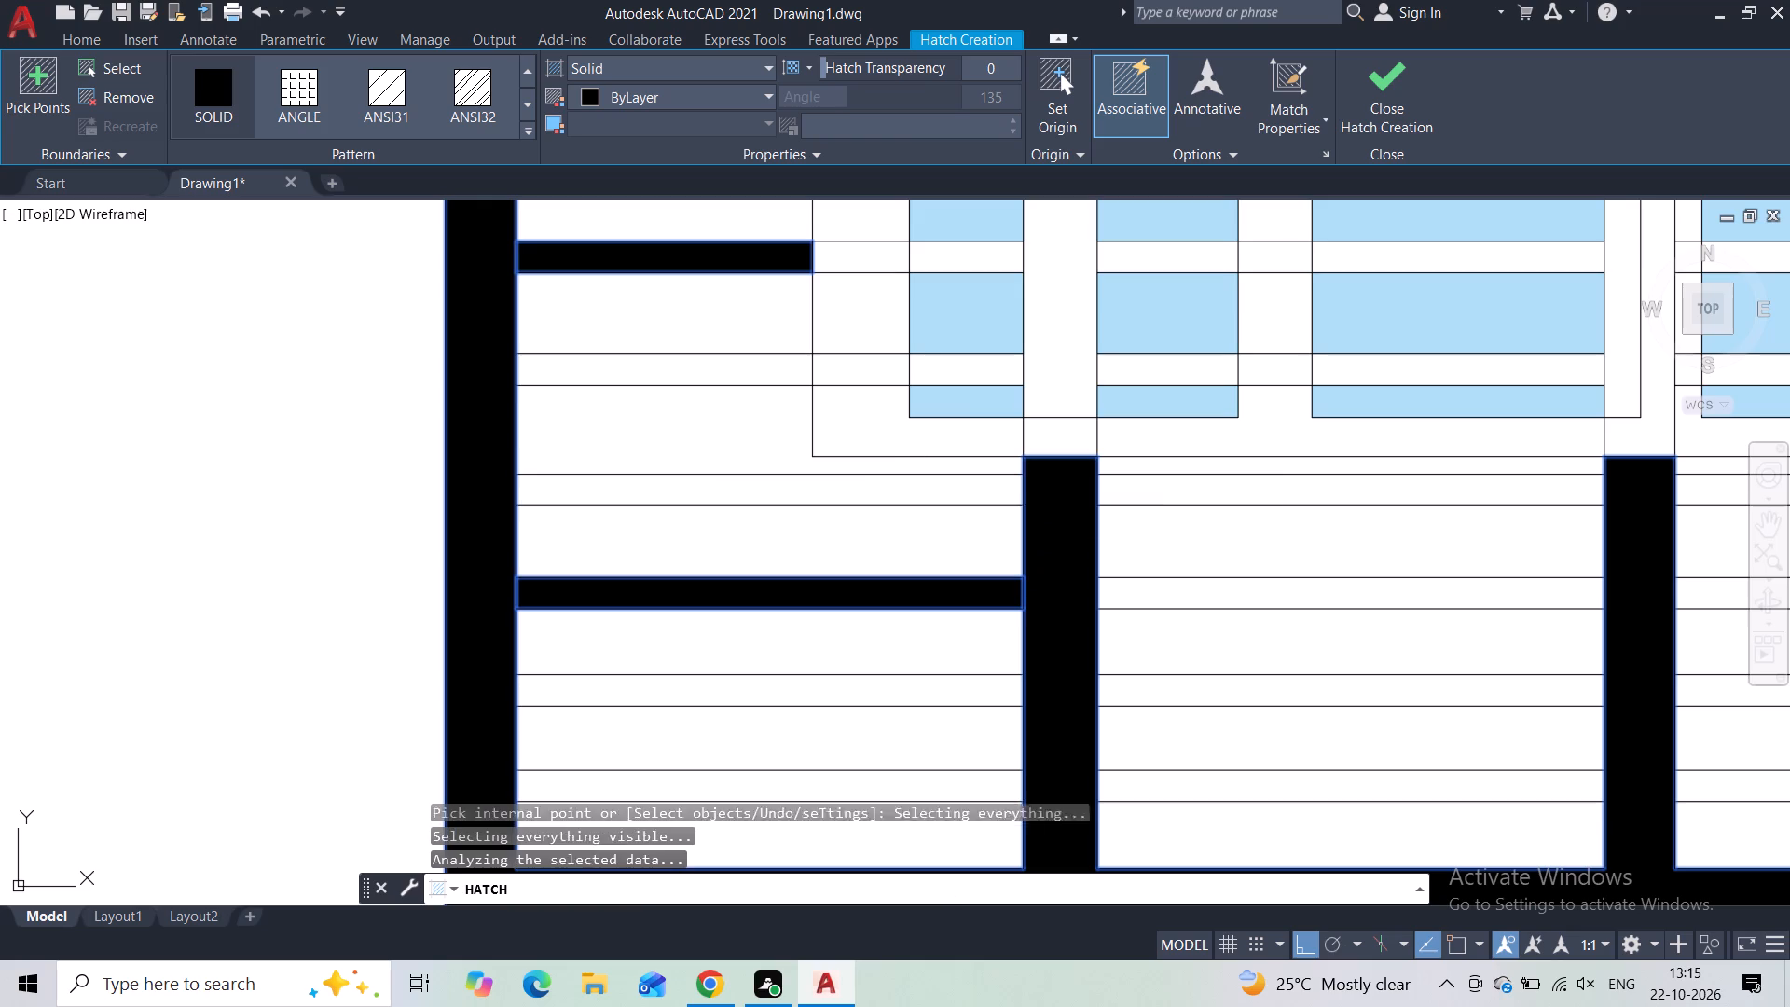
left_click(695, 365)
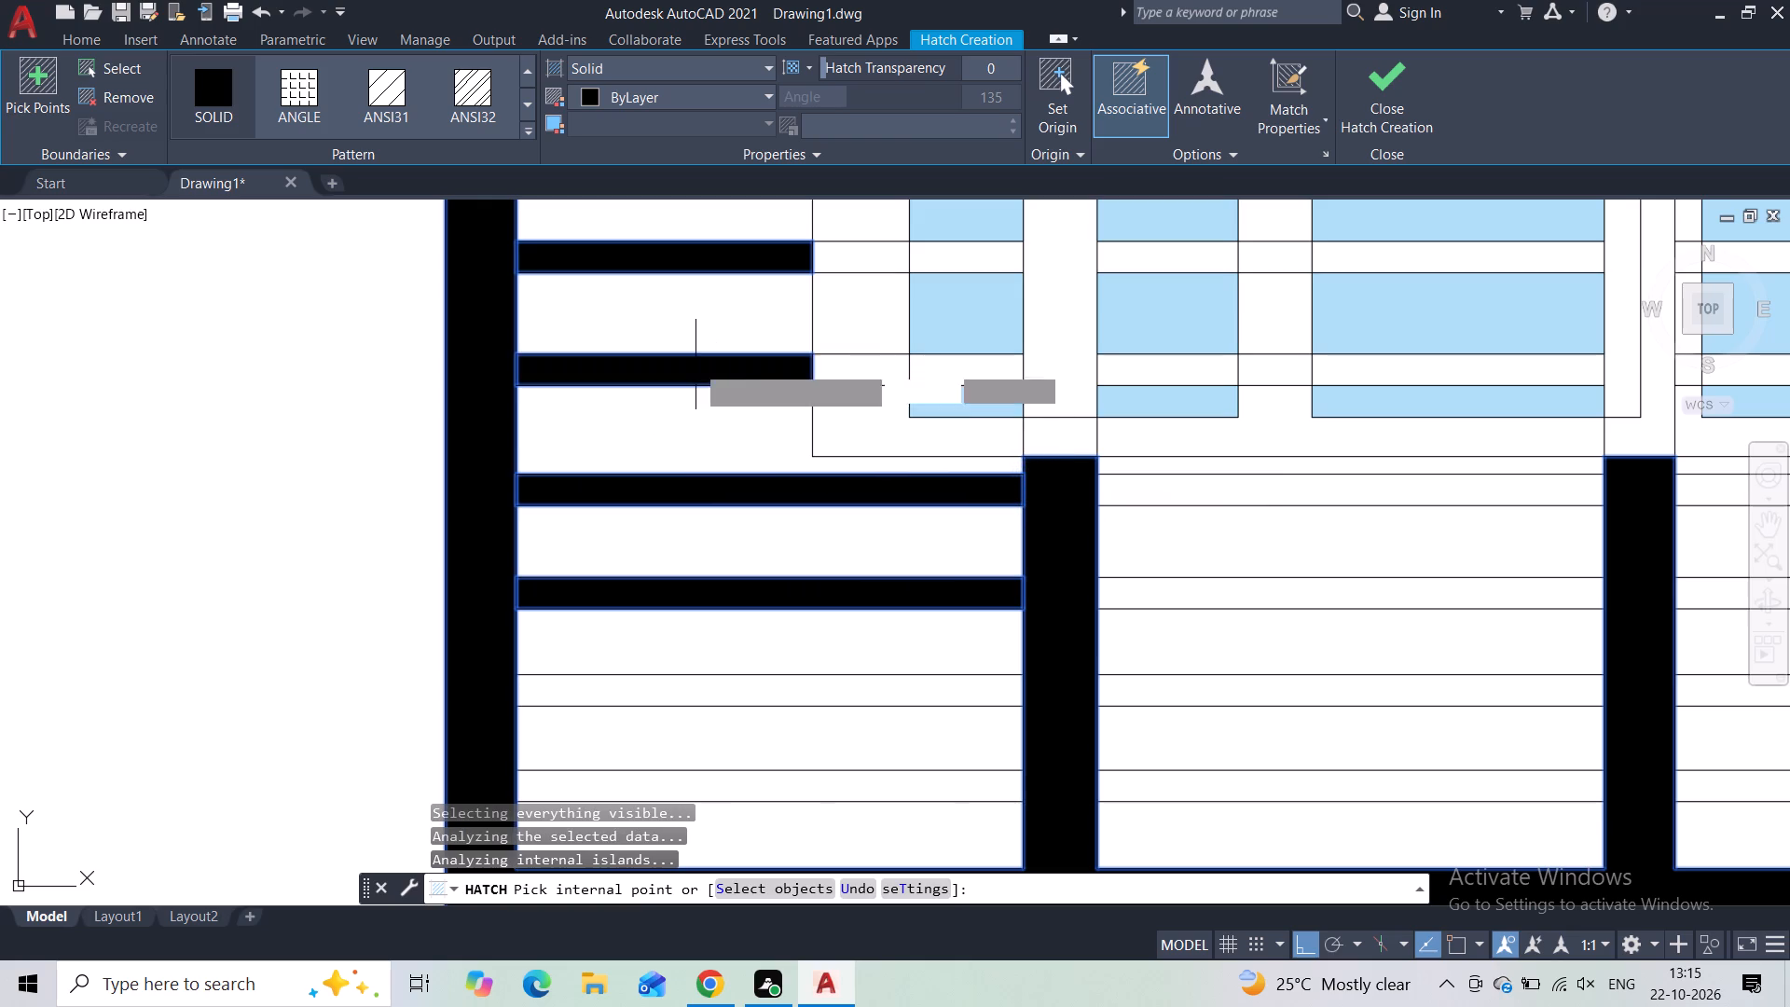
middle_click_drag(679, 425, 708, 224)
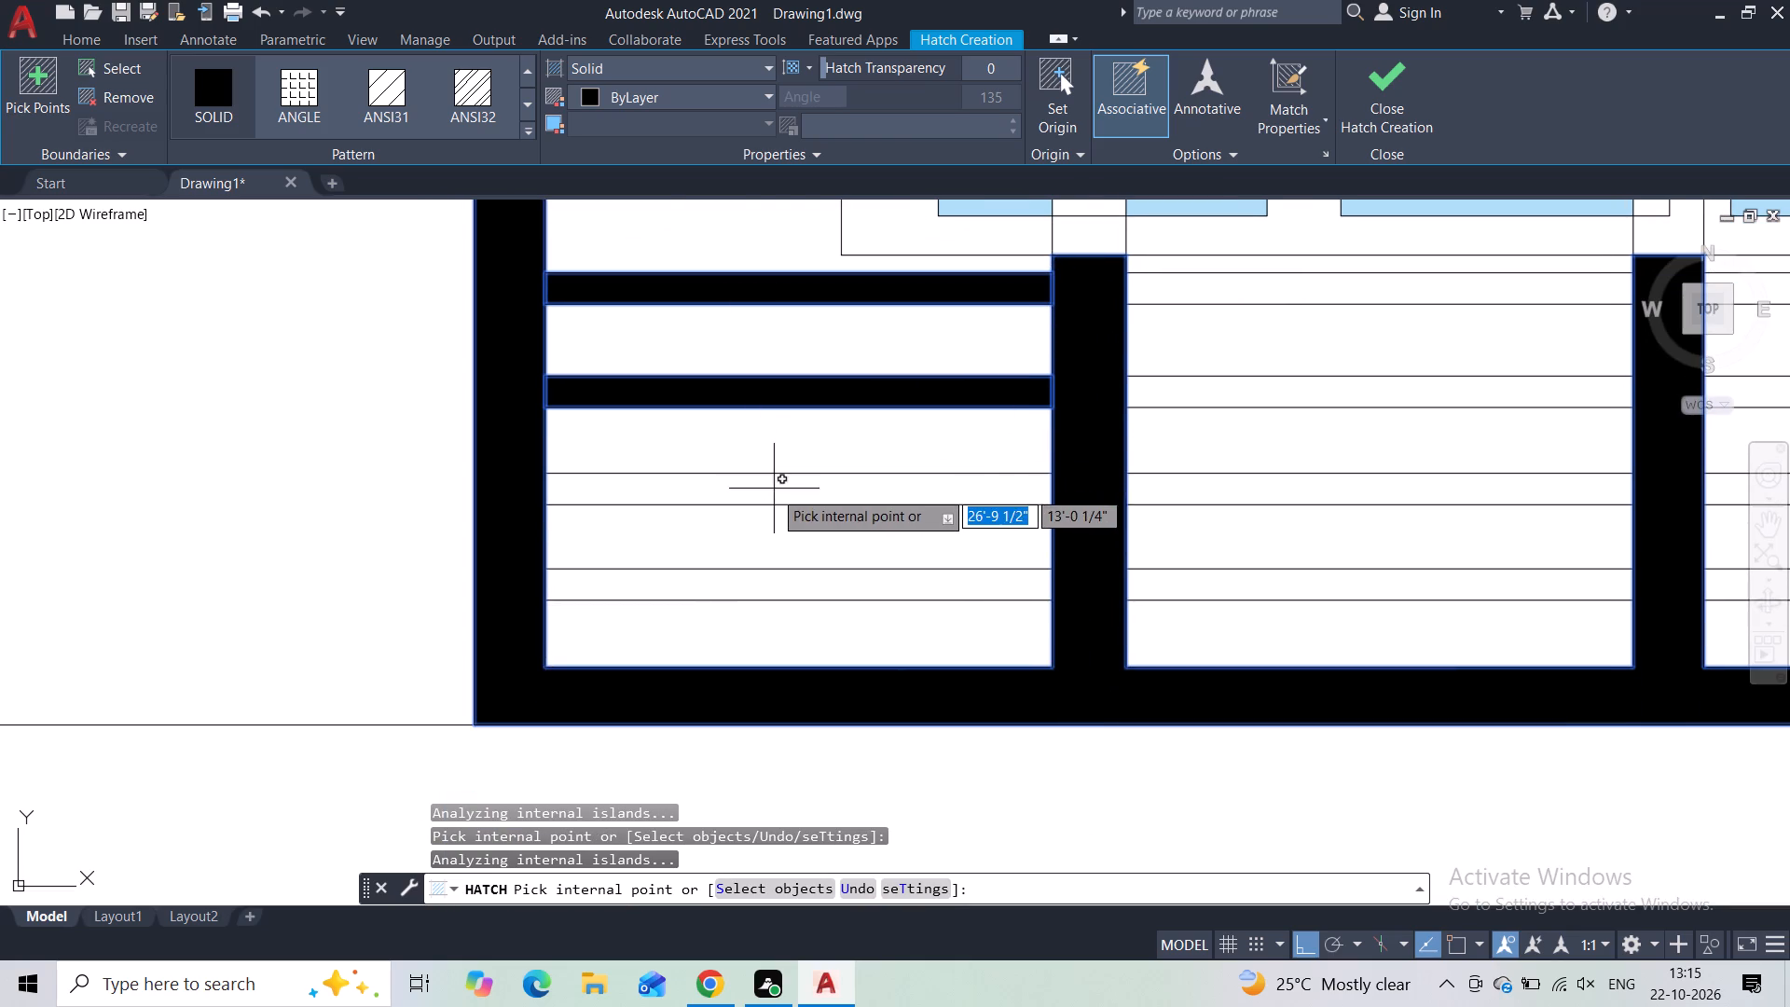
left_click(773, 490)
left_click(815, 586)
Fill the four lower slats of the second and third louver panels, below the window frame, with black.
middle_click_drag(978, 616, 186, 563)
left_click(431, 526)
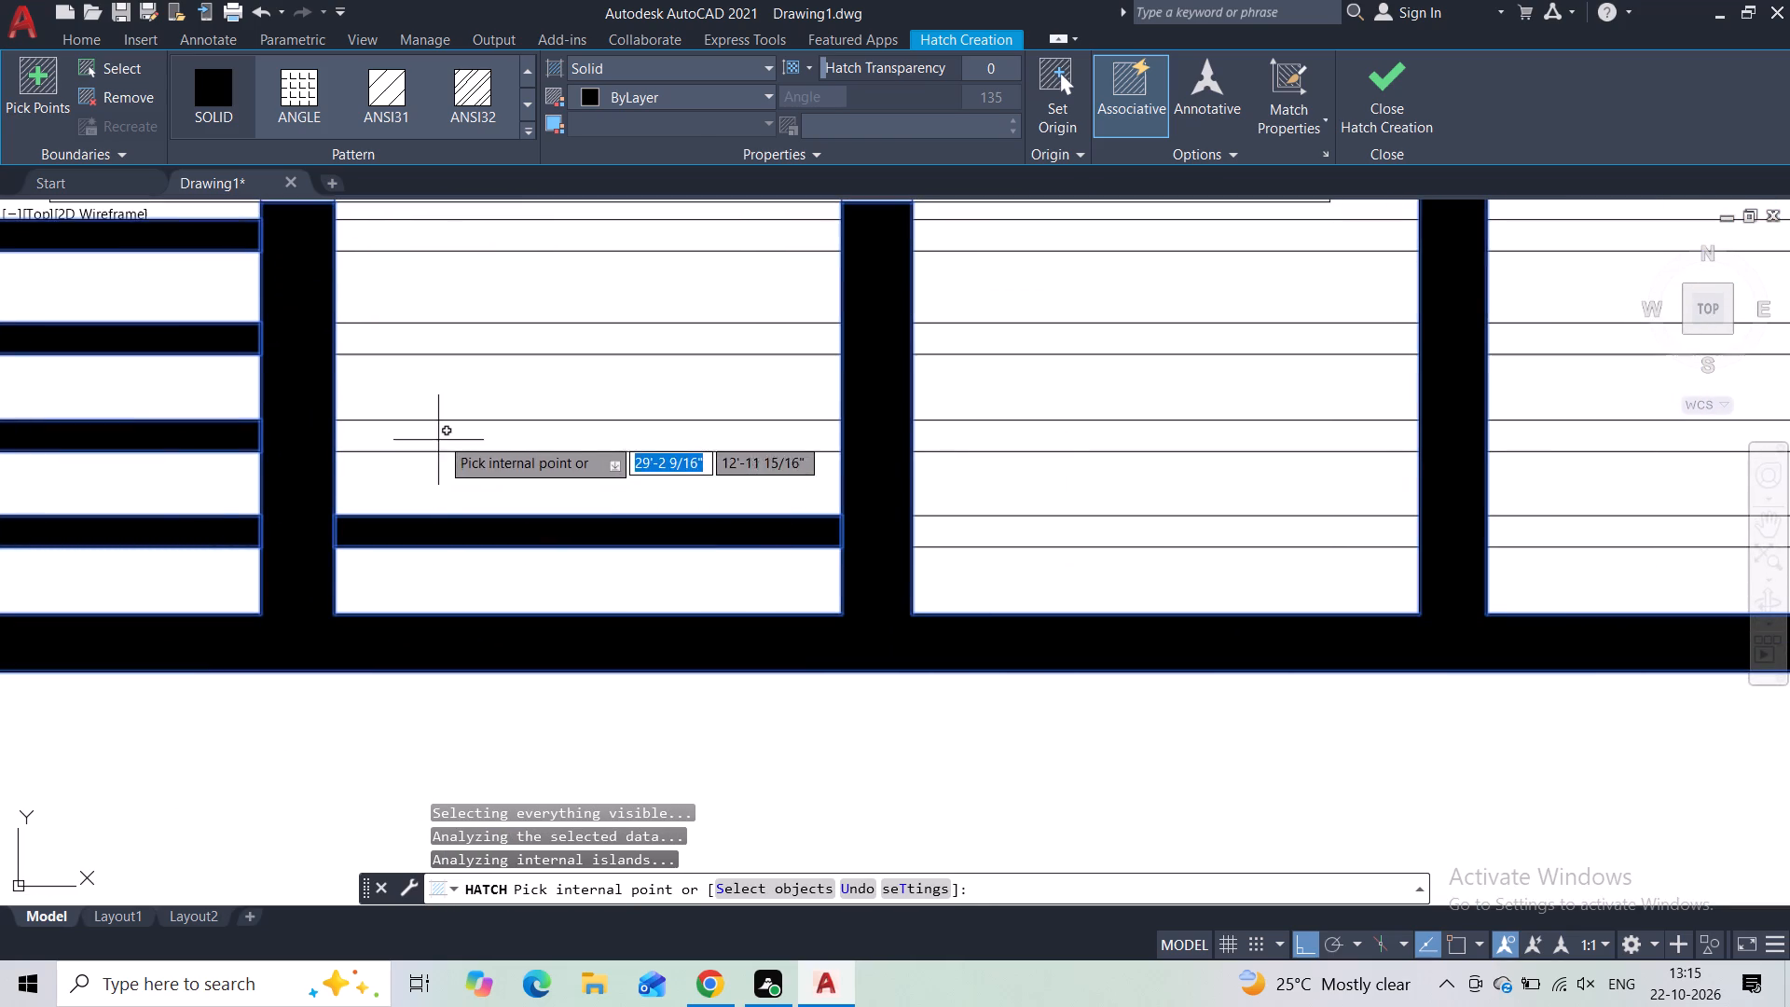
left_click(440, 436)
left_click(468, 340)
left_click(479, 234)
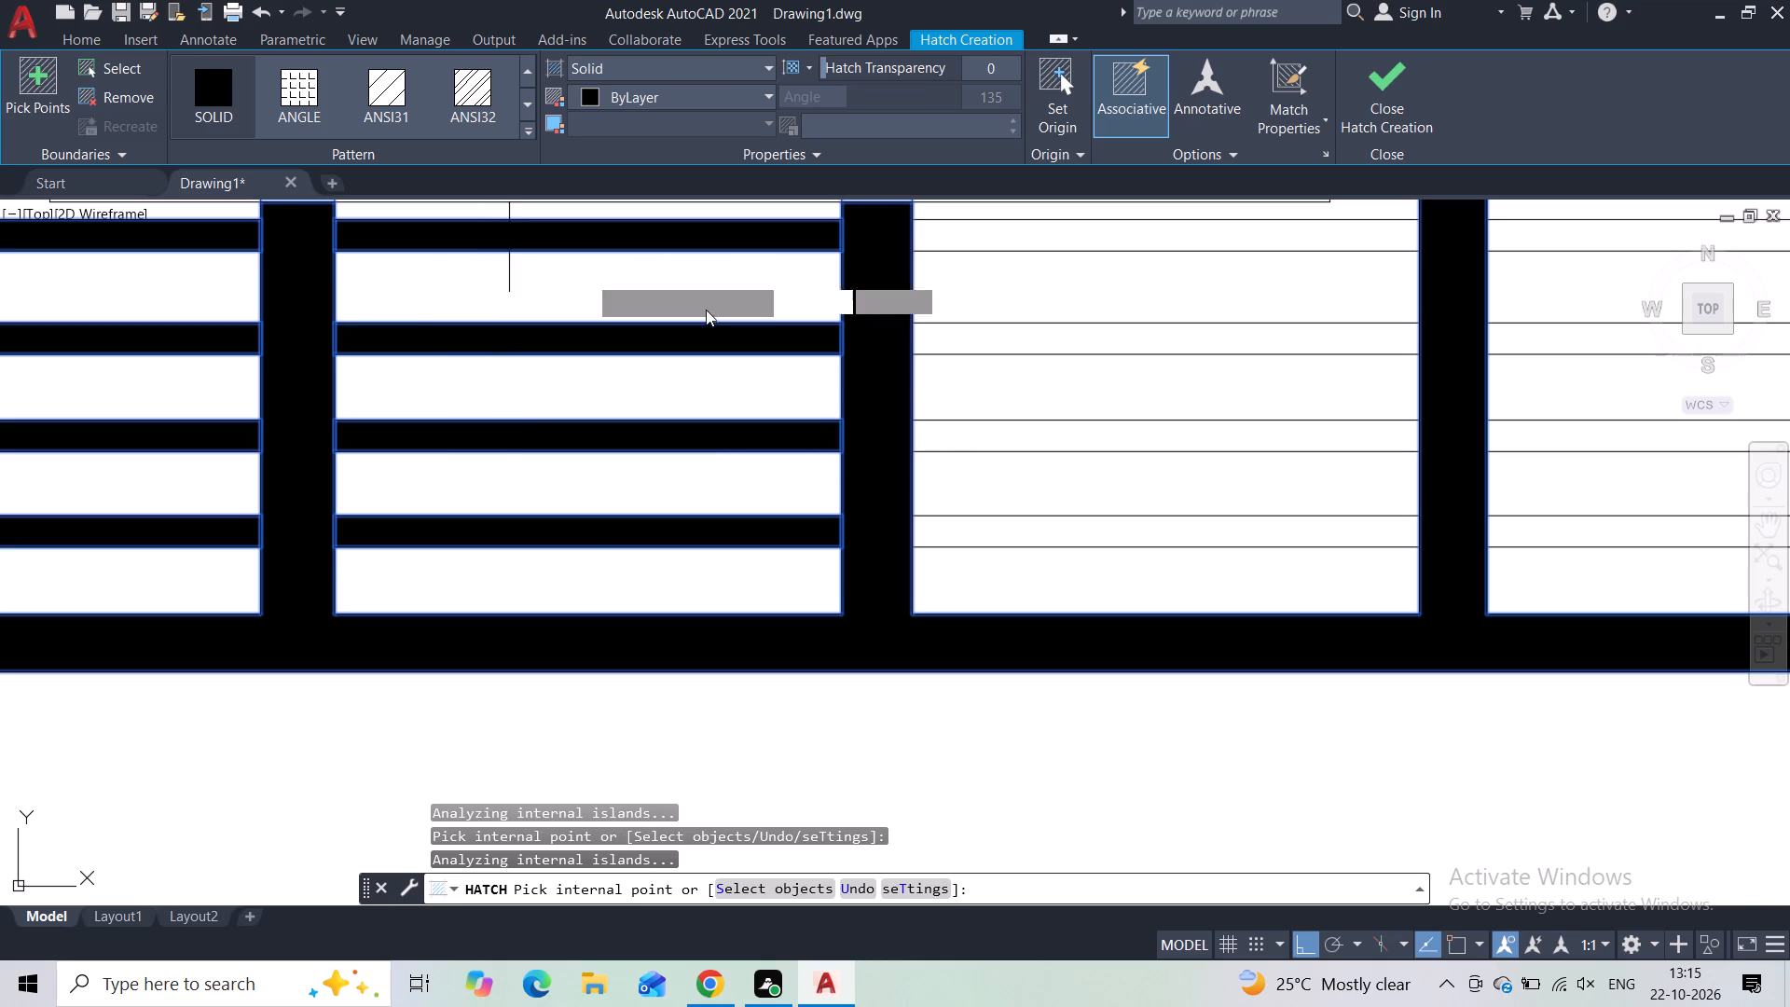
left_click(947, 437)
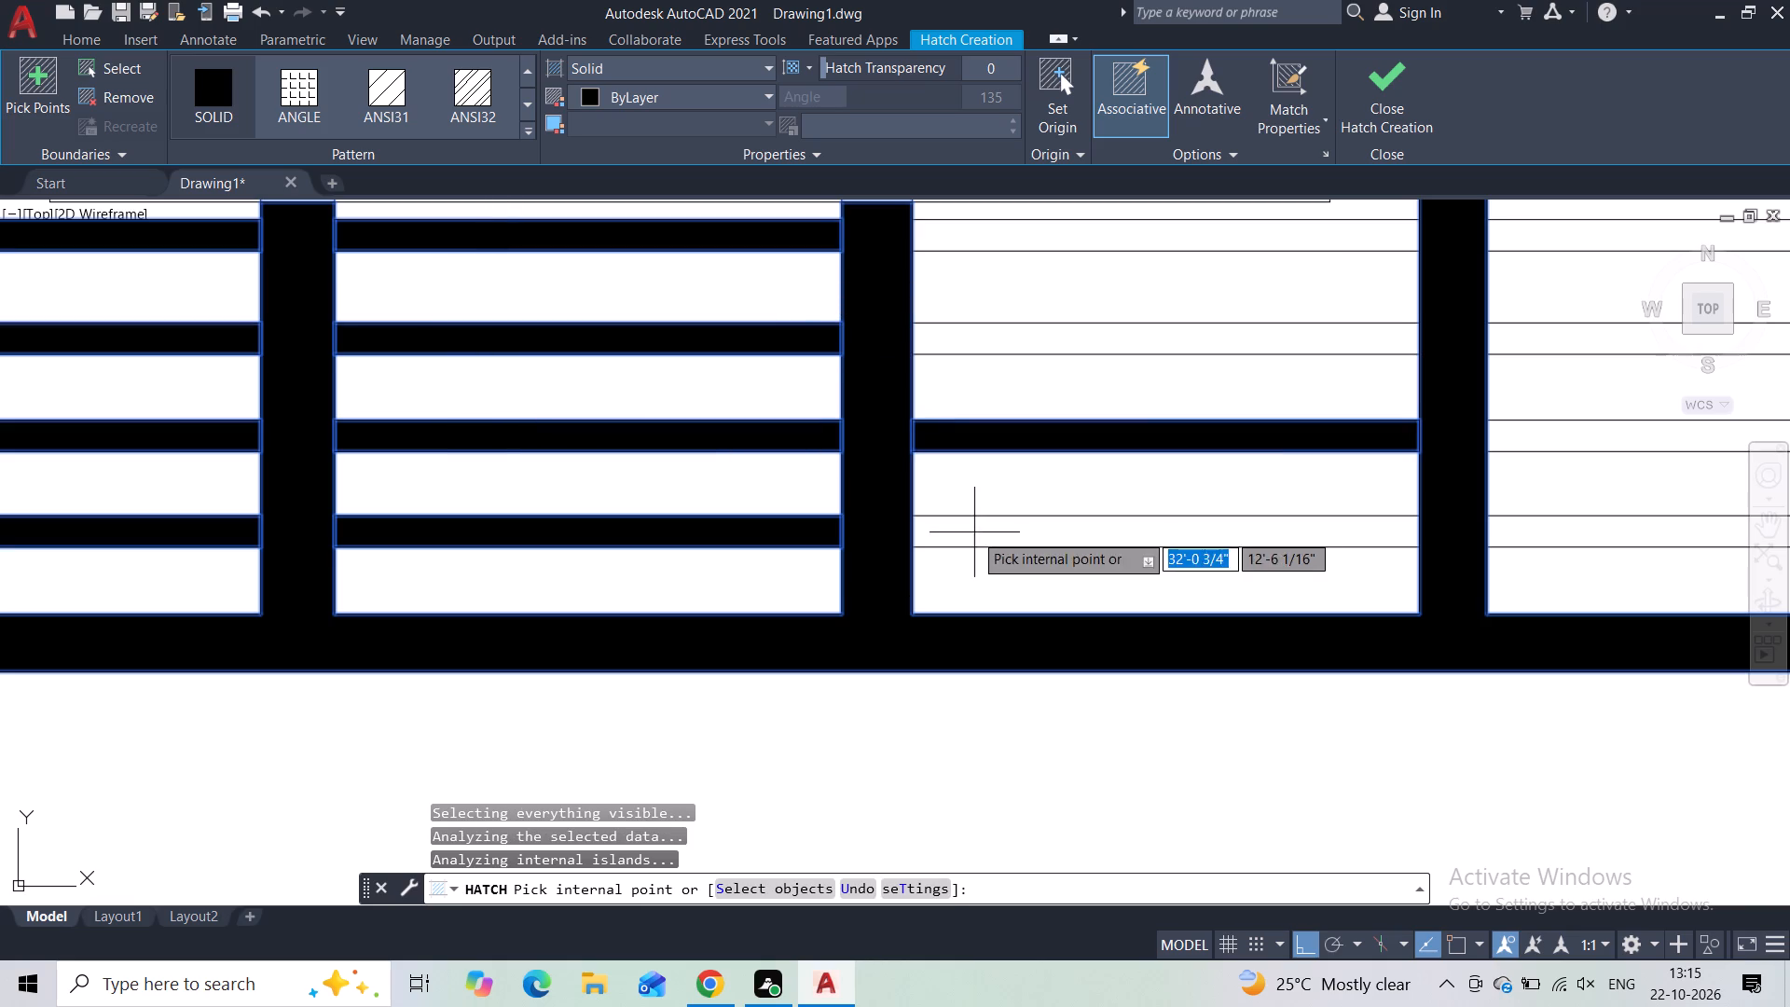
left_click(969, 537)
left_click(967, 346)
left_click(971, 240)
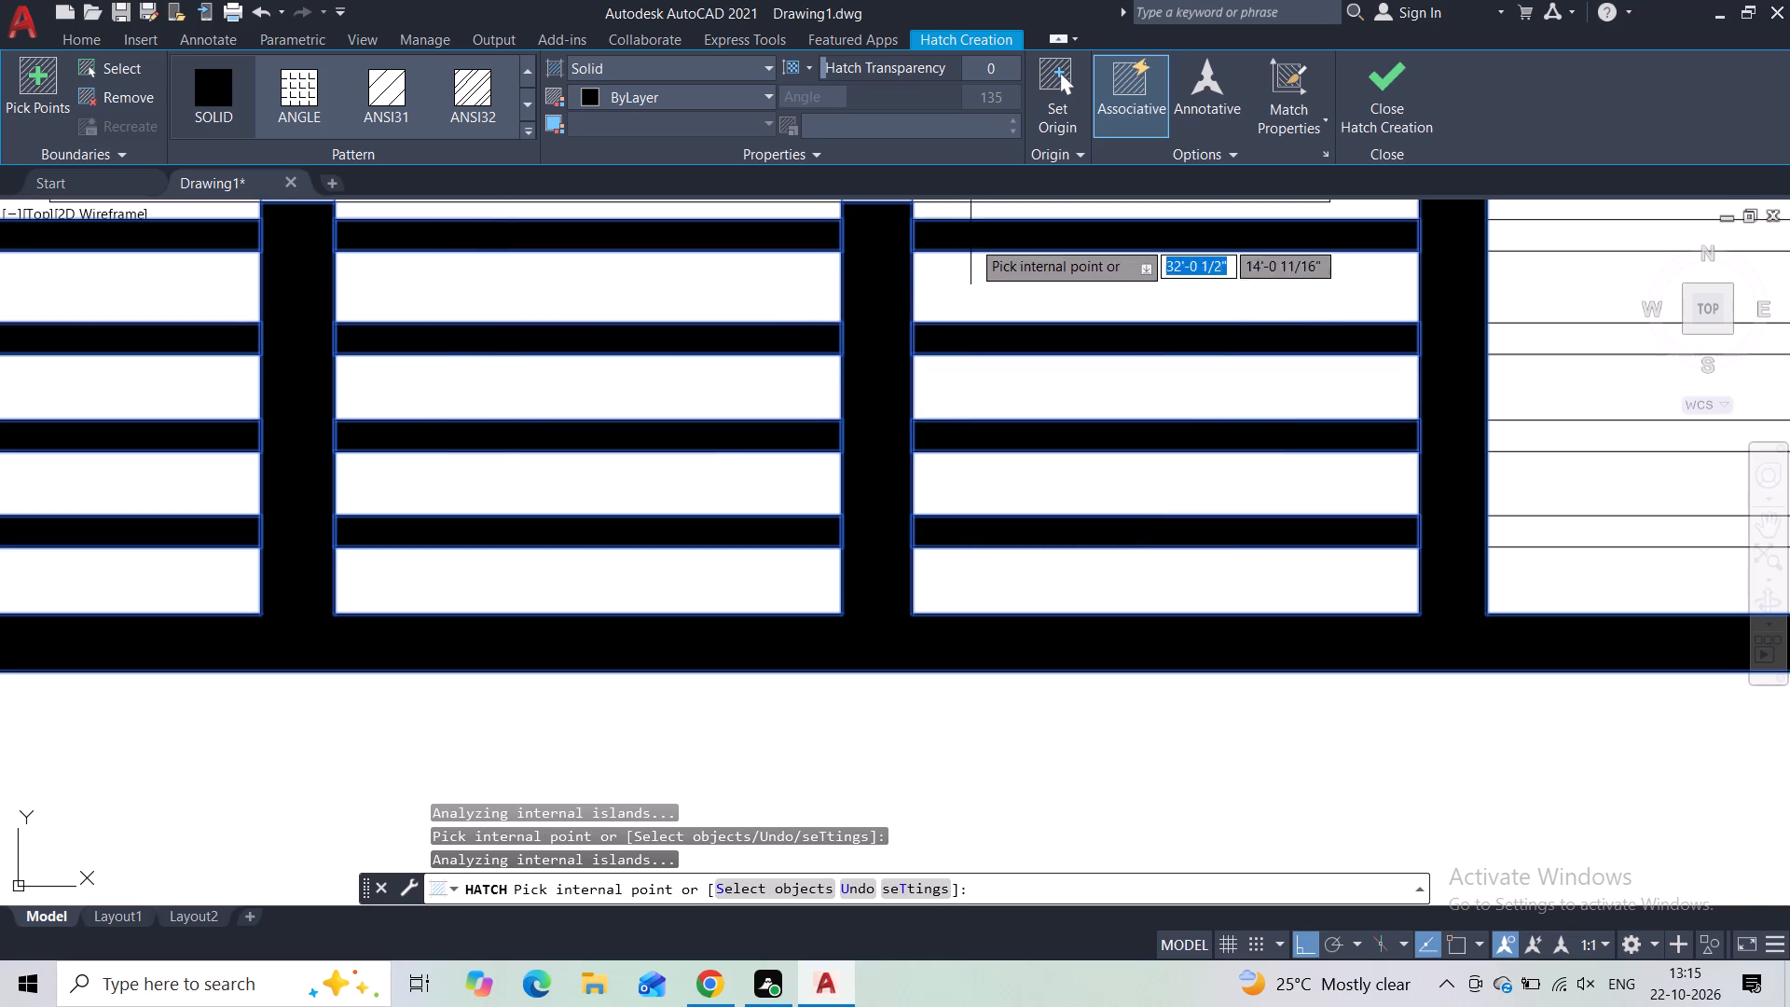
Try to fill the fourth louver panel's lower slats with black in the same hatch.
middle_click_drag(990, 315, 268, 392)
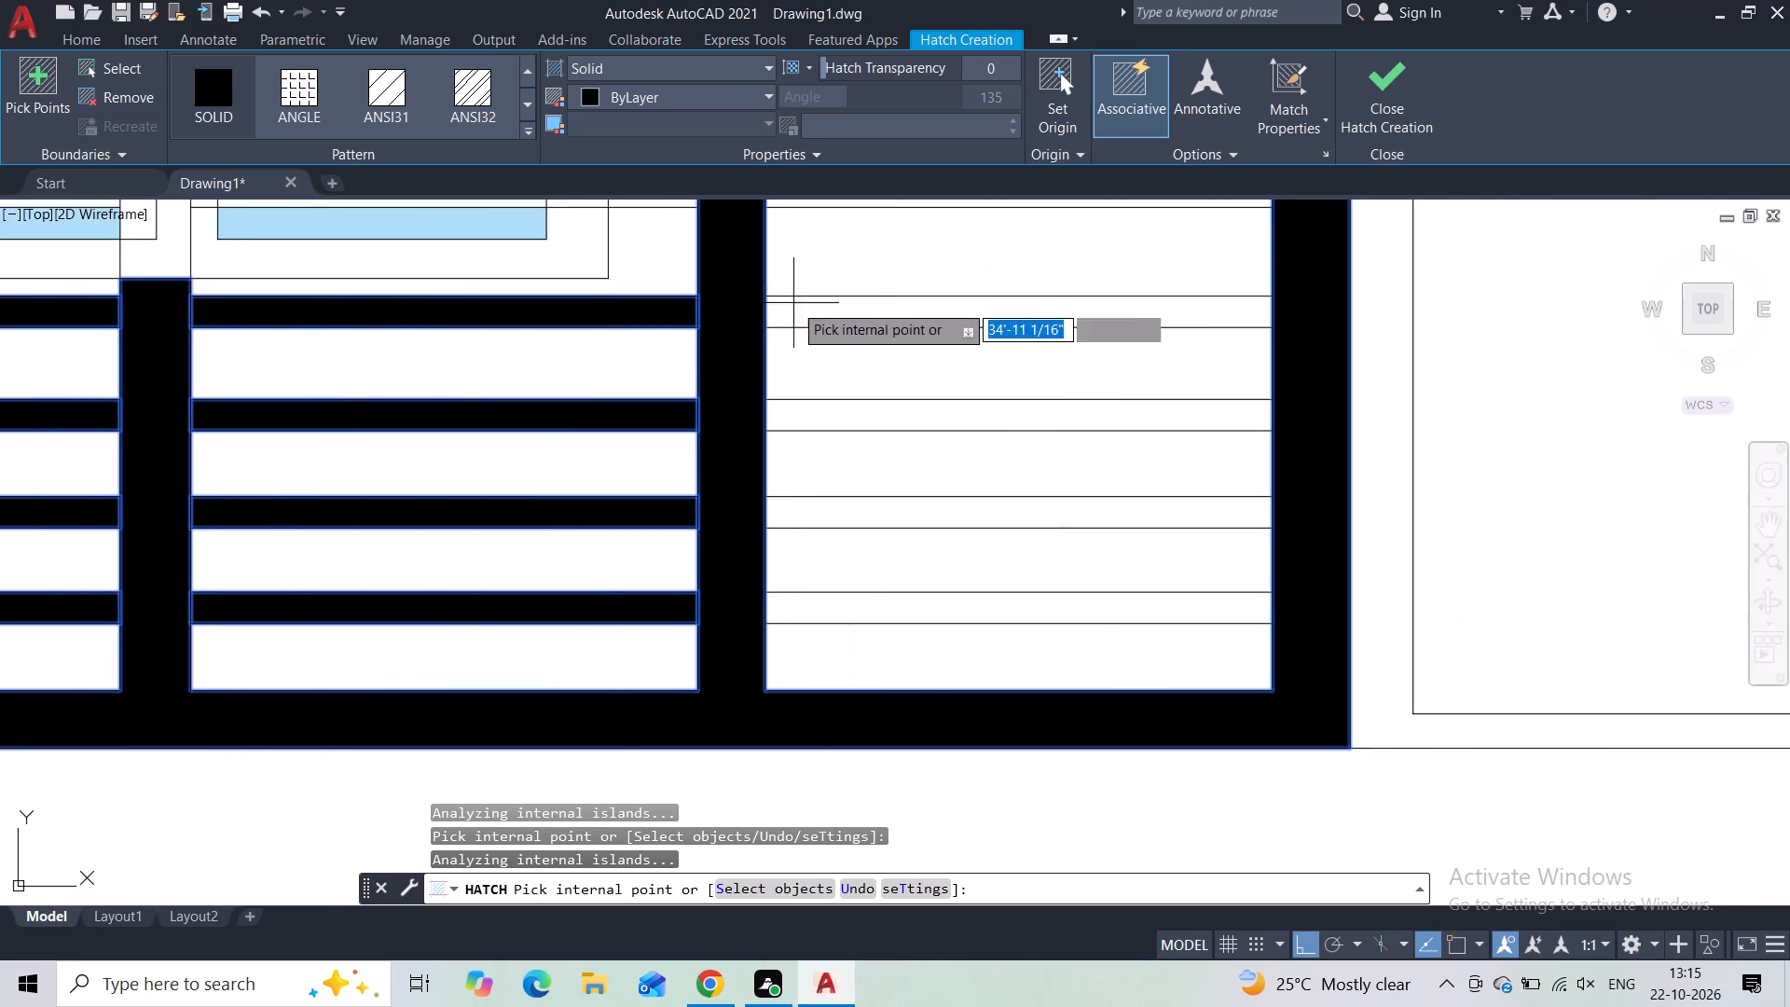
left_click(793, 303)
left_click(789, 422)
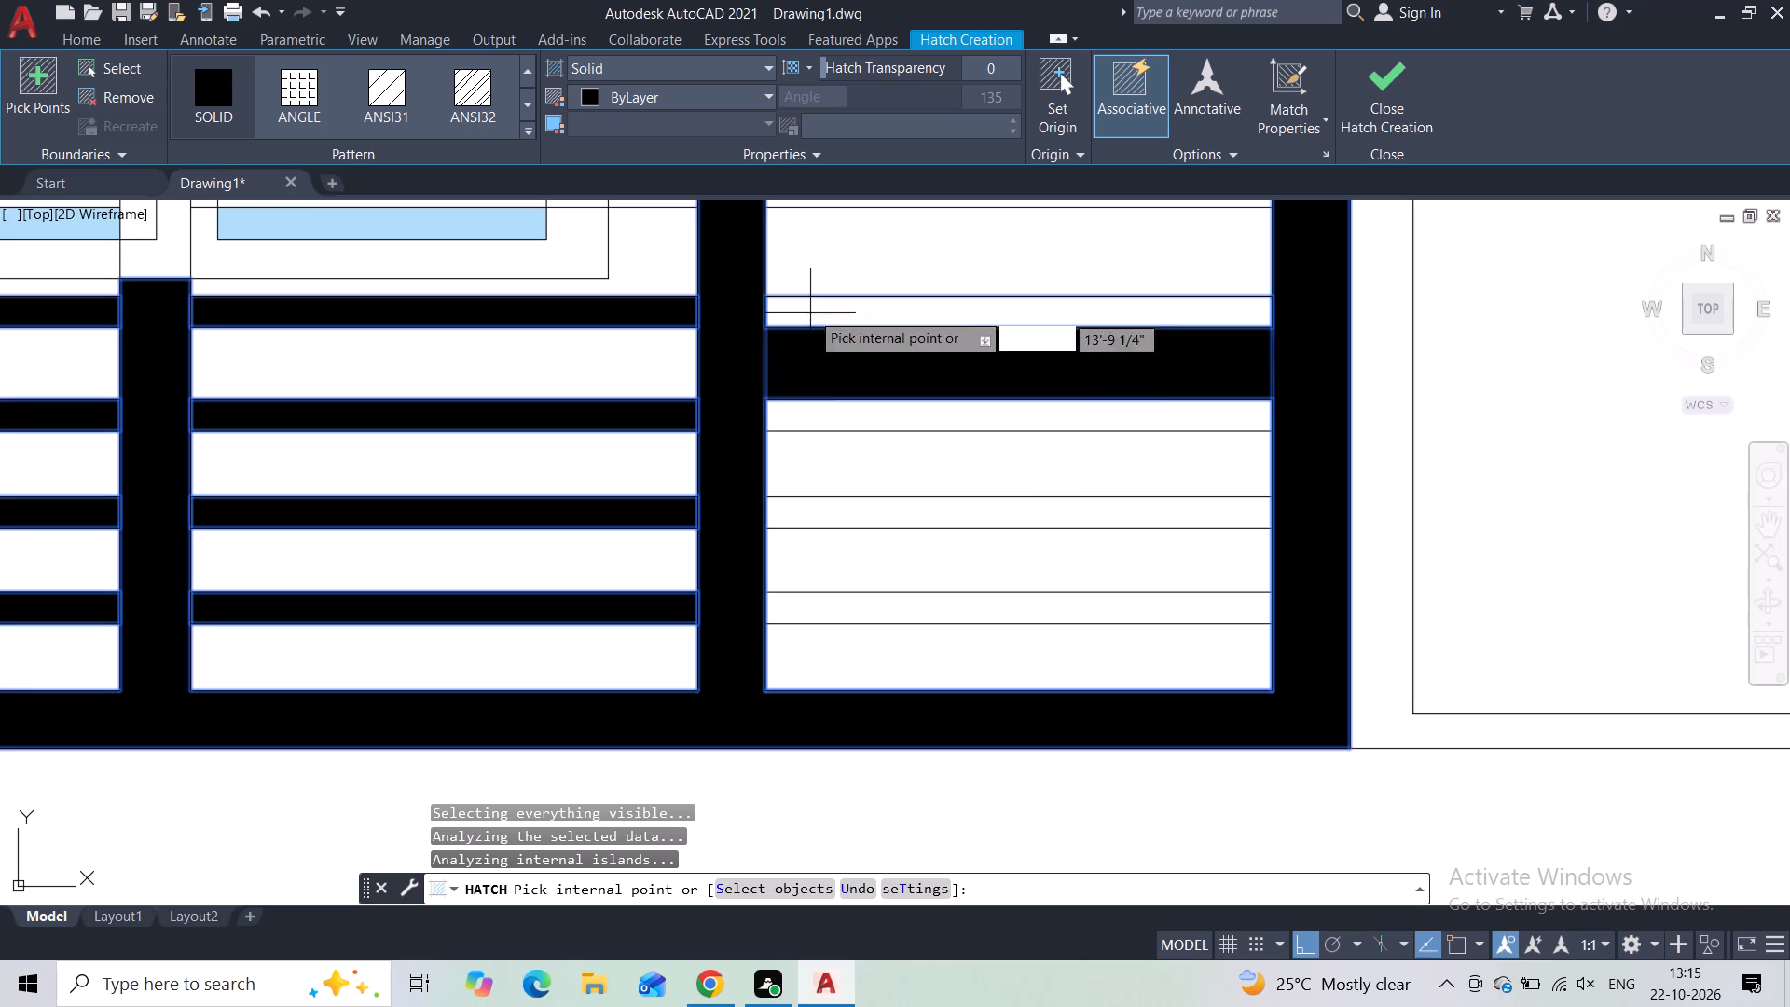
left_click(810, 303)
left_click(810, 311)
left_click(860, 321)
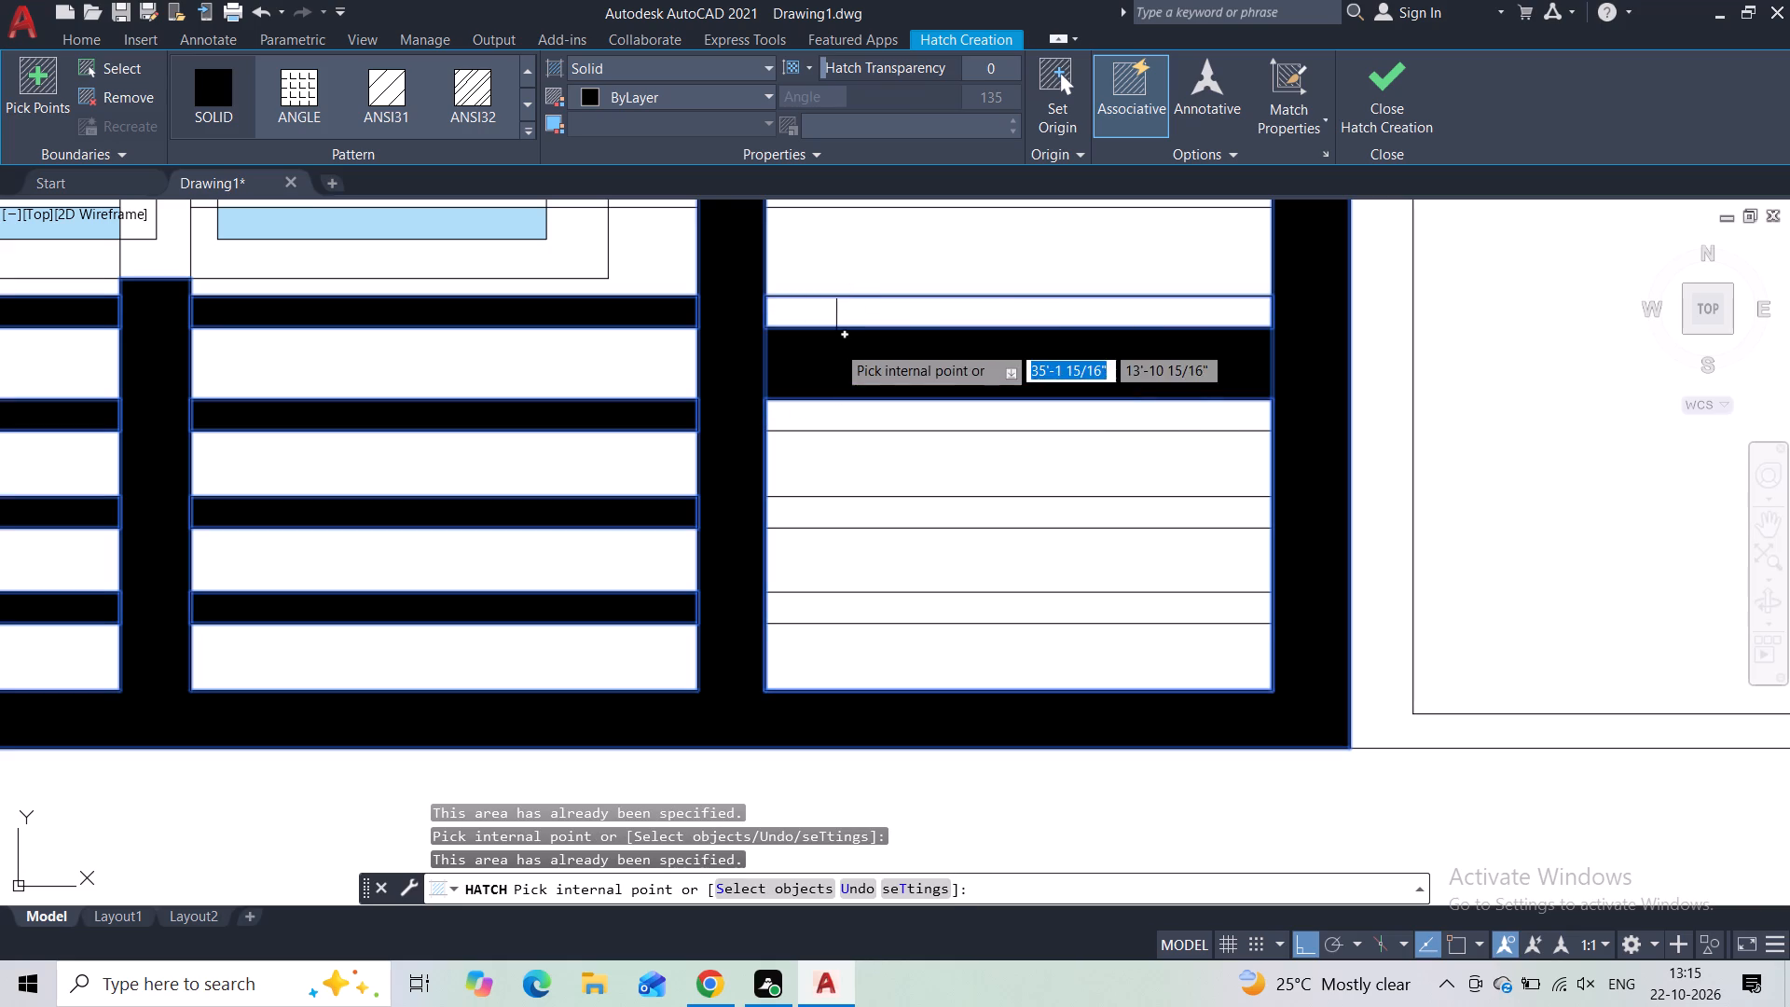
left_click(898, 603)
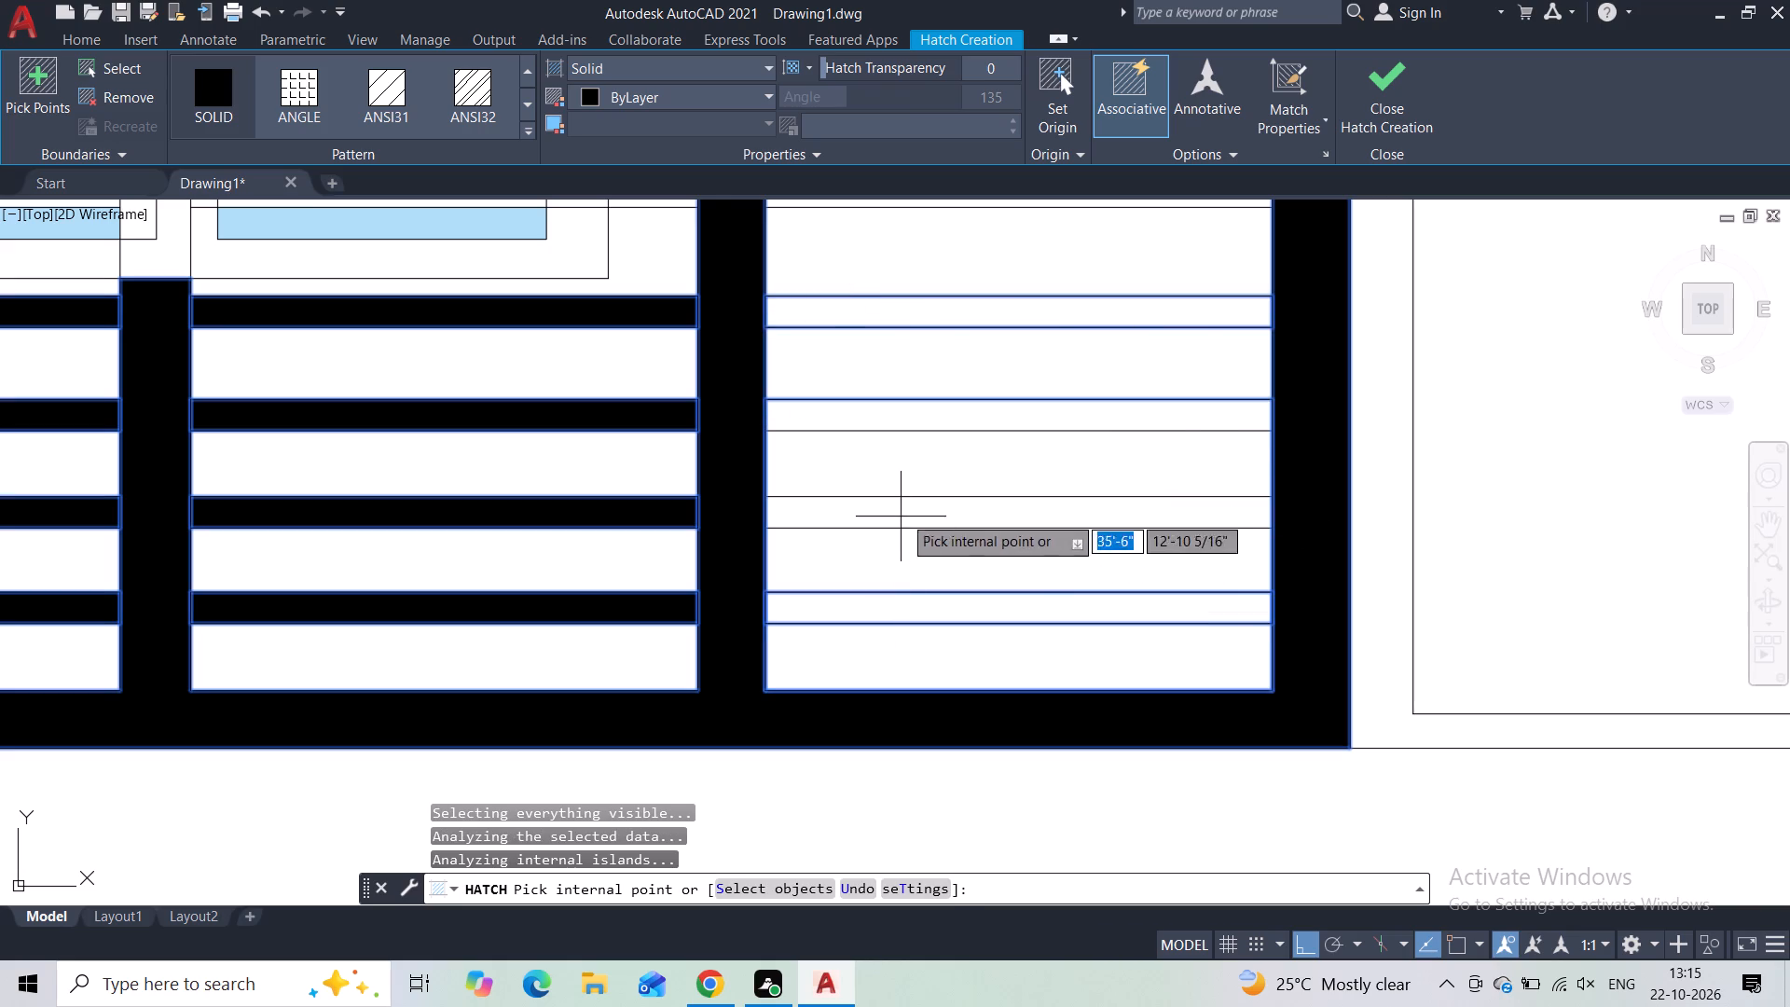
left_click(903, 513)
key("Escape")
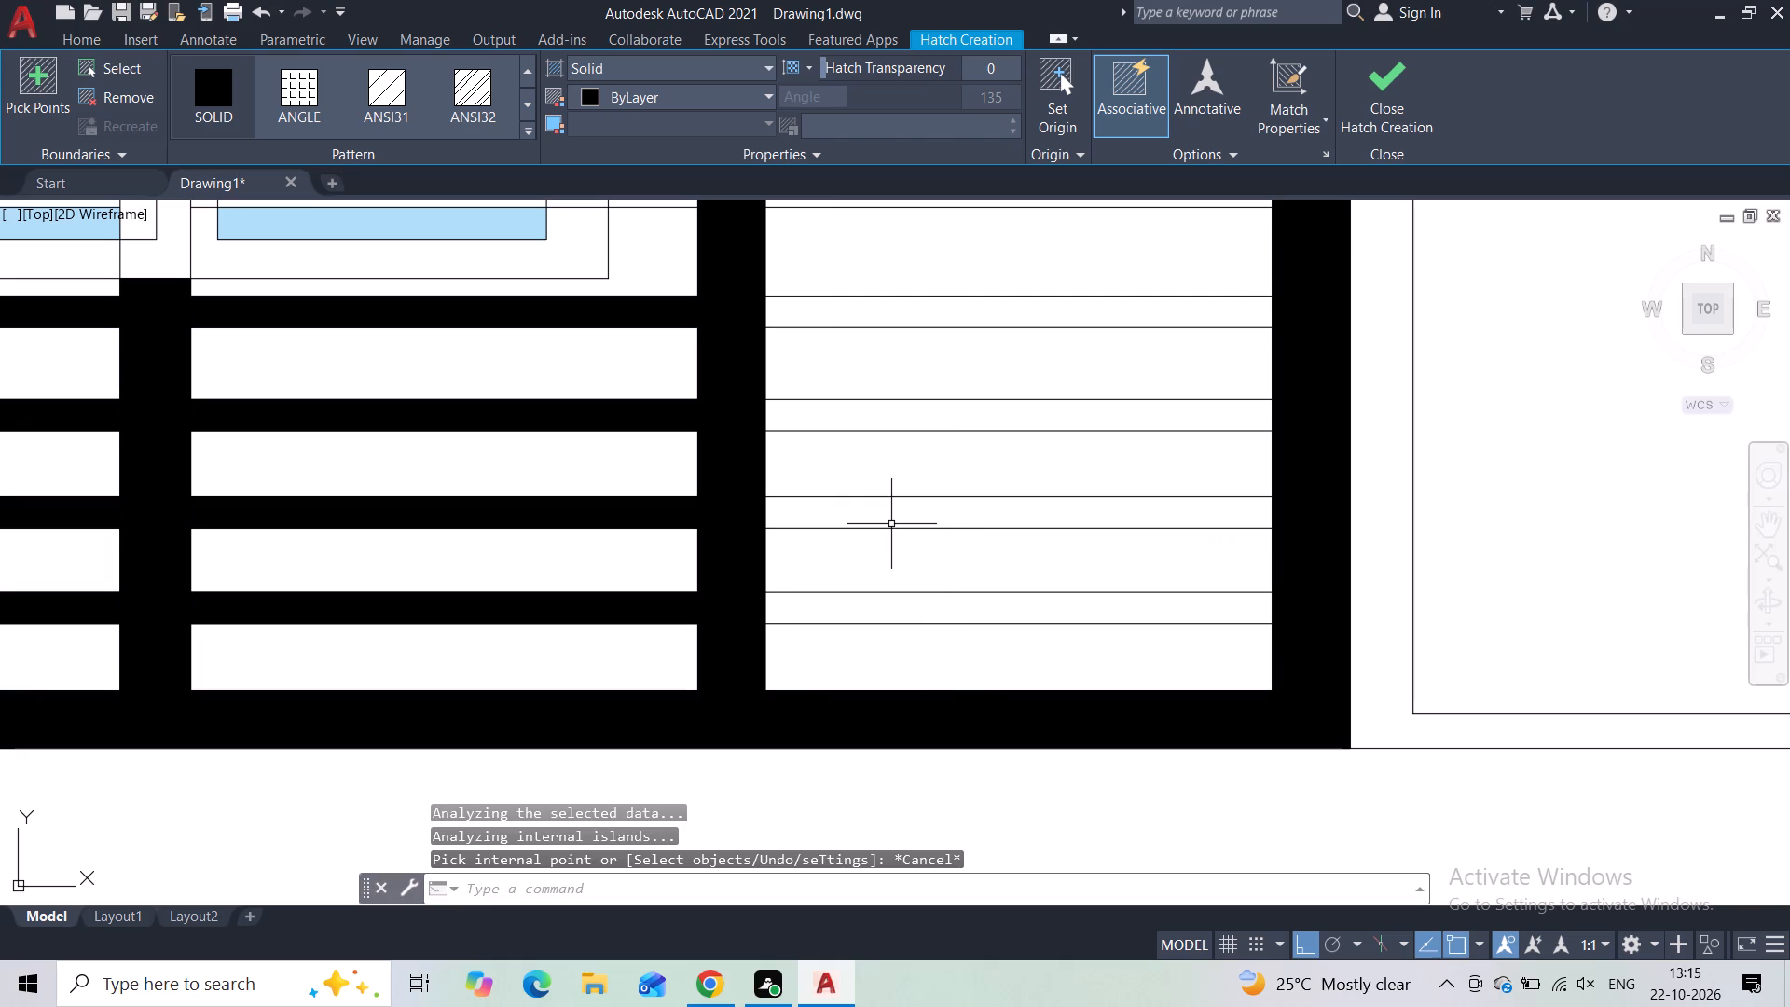
Restart the black Solid hatch and fill all seven slats of the fourth louver panel.
key("h")
left_click(995, 572)
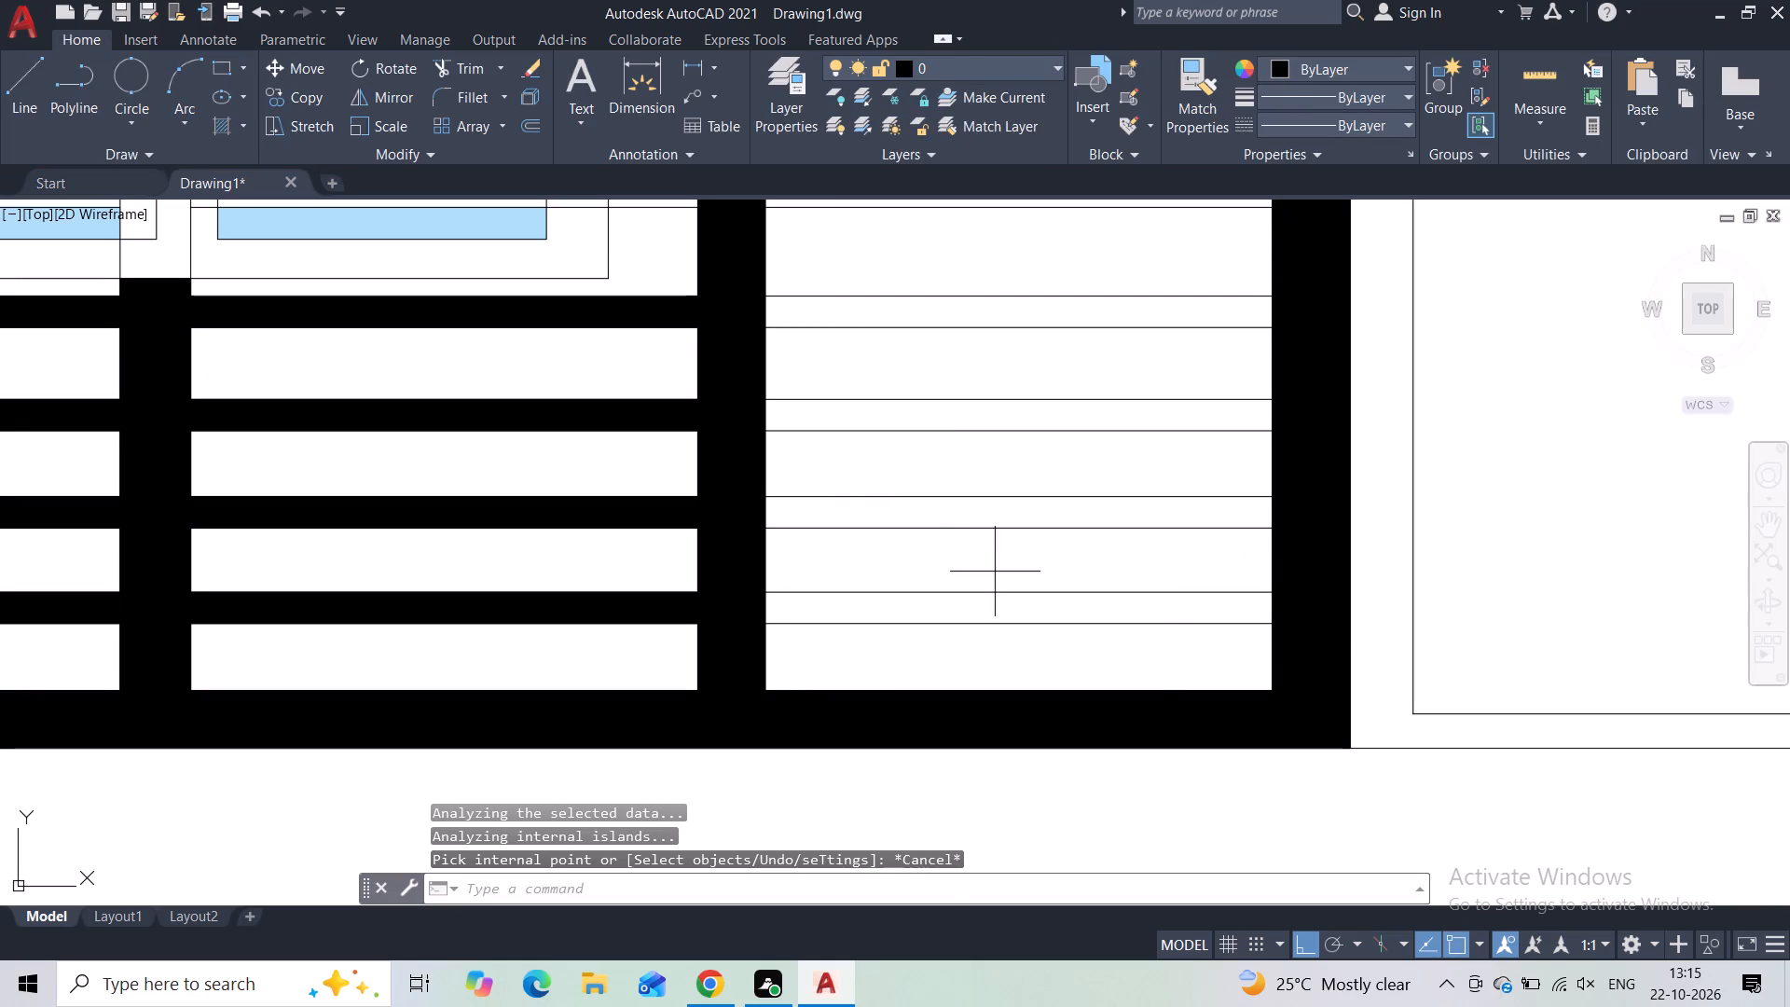
left_click(990, 608)
left_click(975, 508)
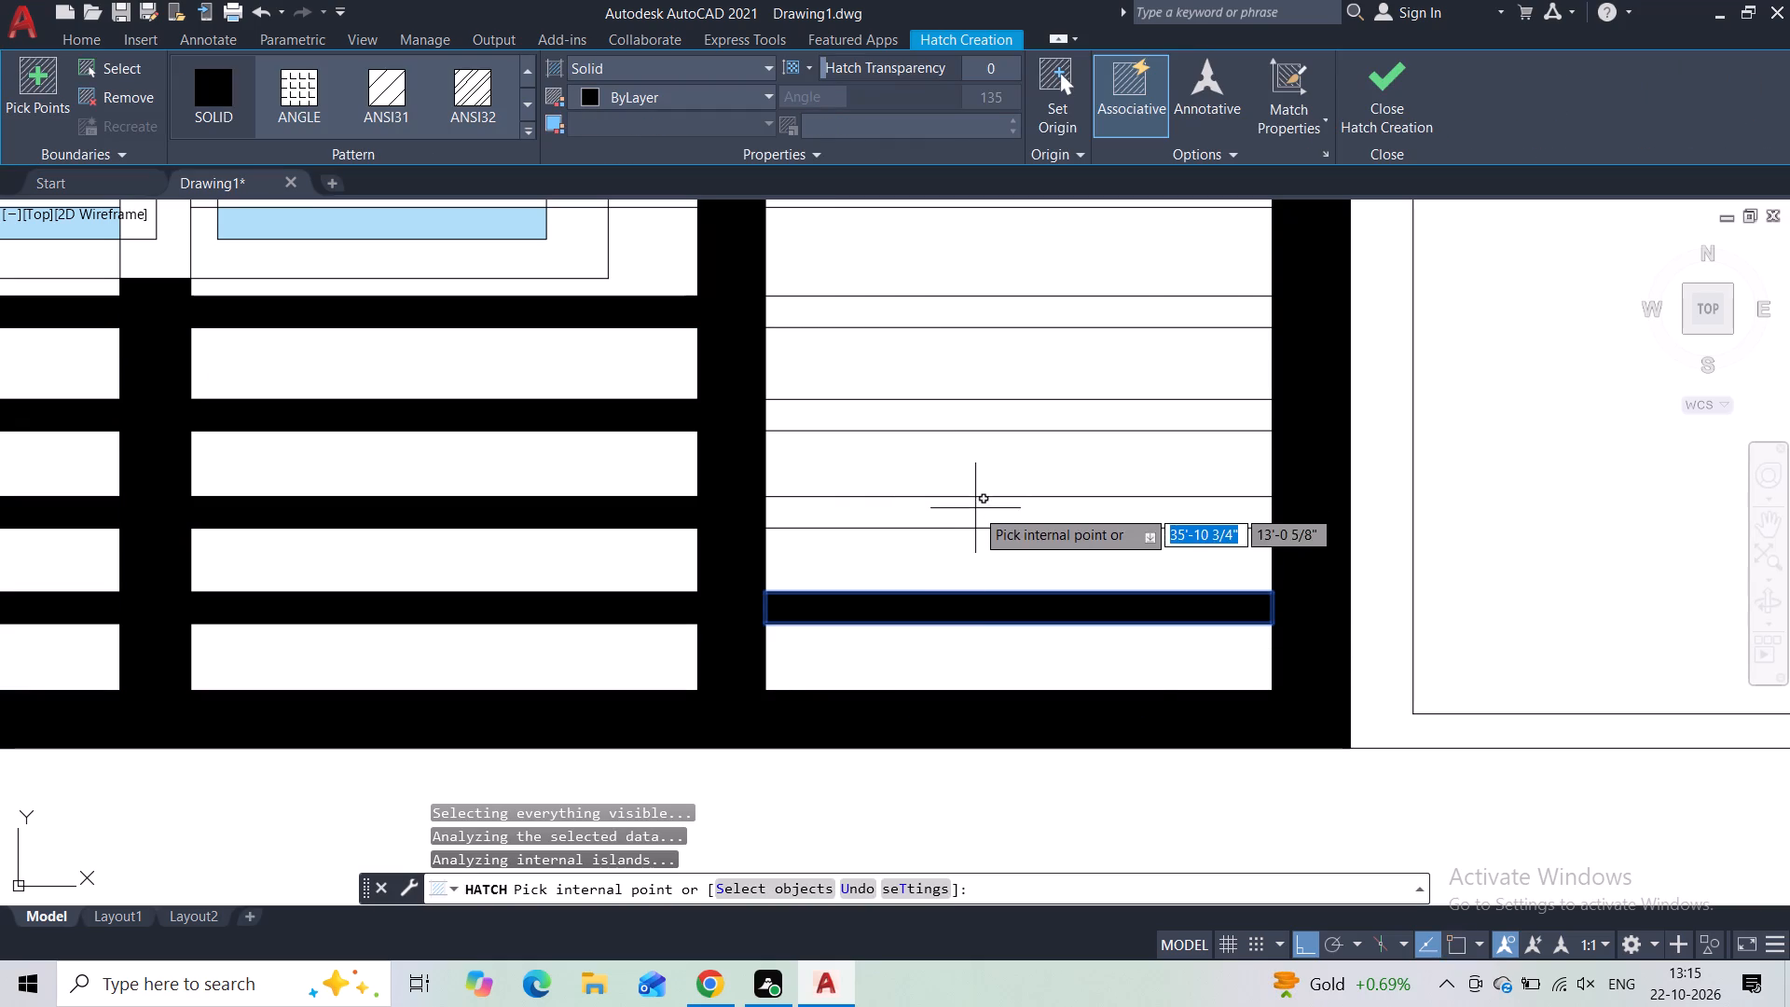
left_click(971, 422)
left_click(949, 324)
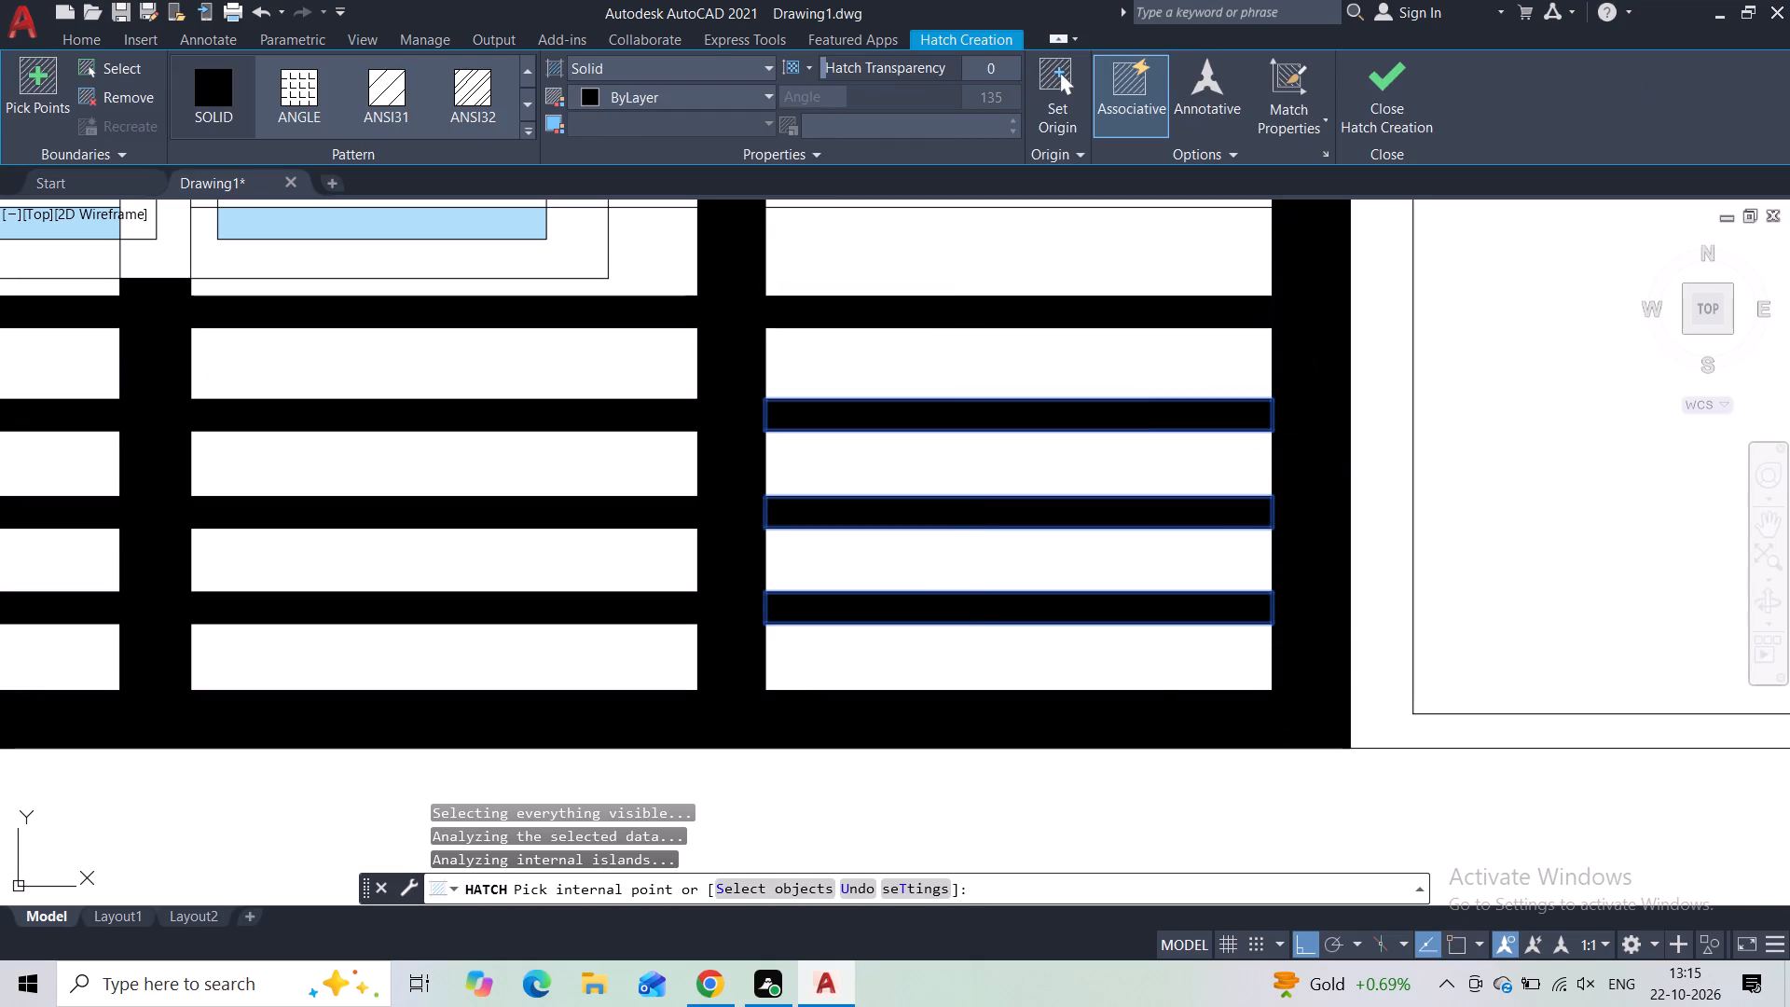
middle_click_drag(941, 285, 902, 590)
left_click(891, 492)
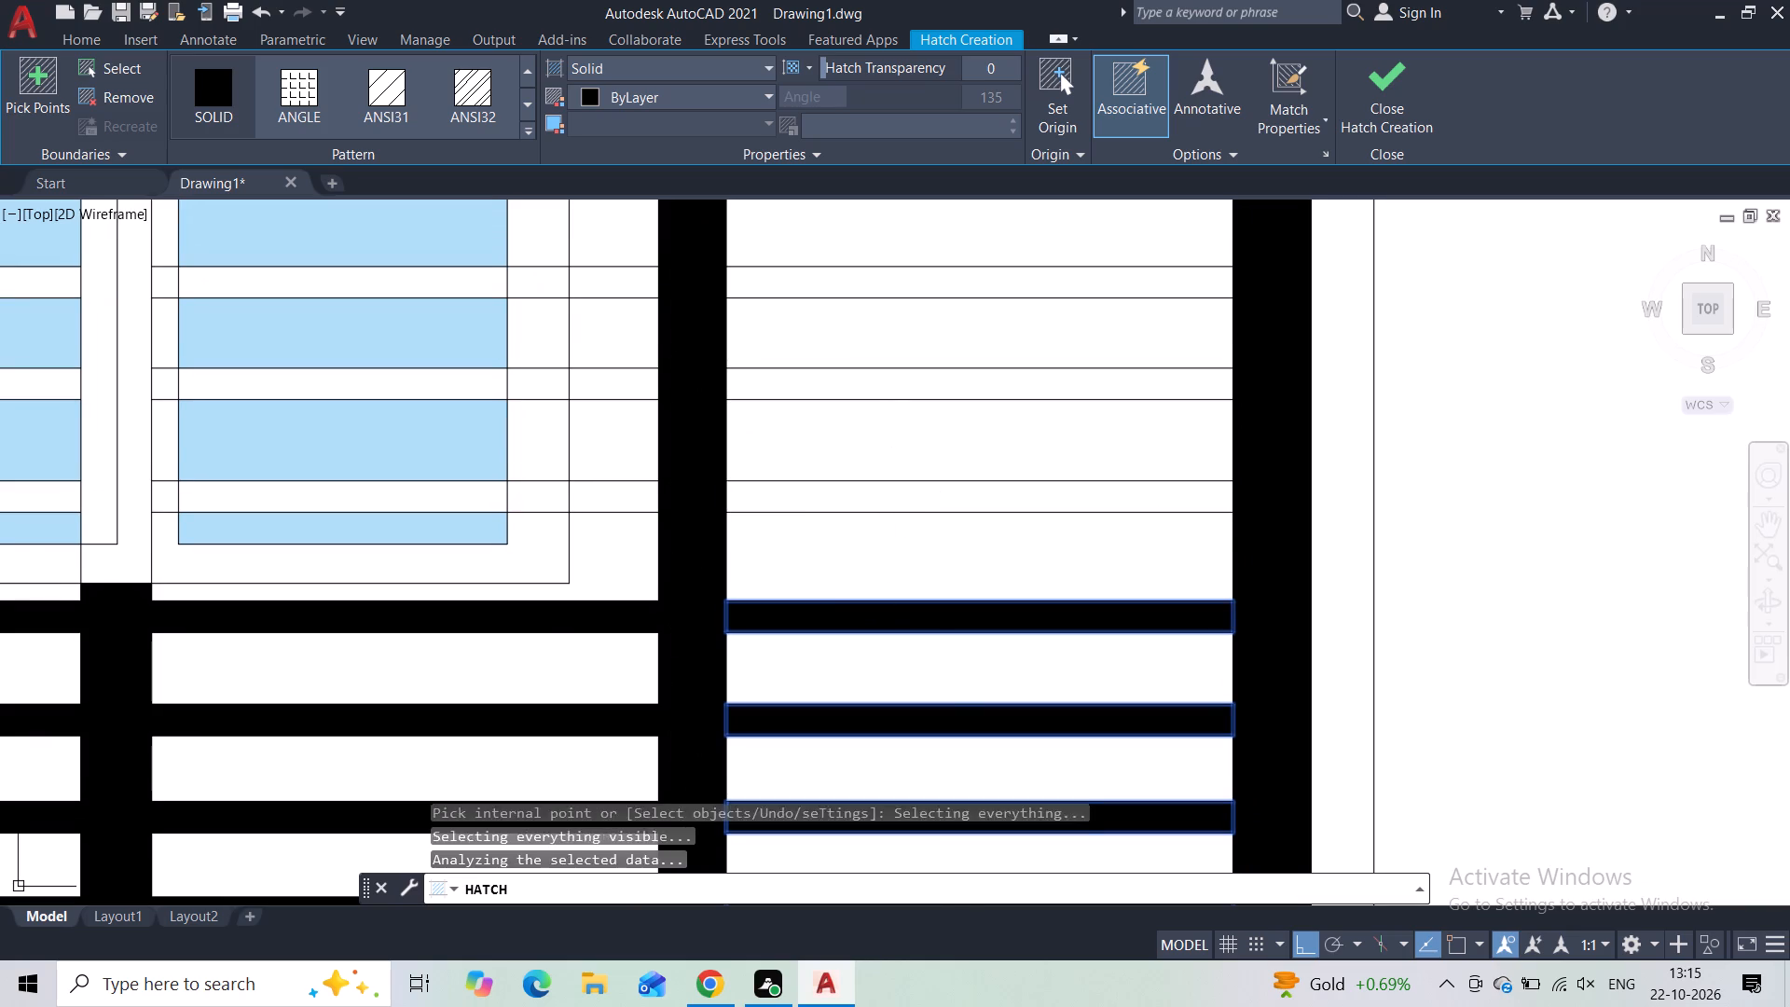
left_click(894, 384)
left_click(888, 277)
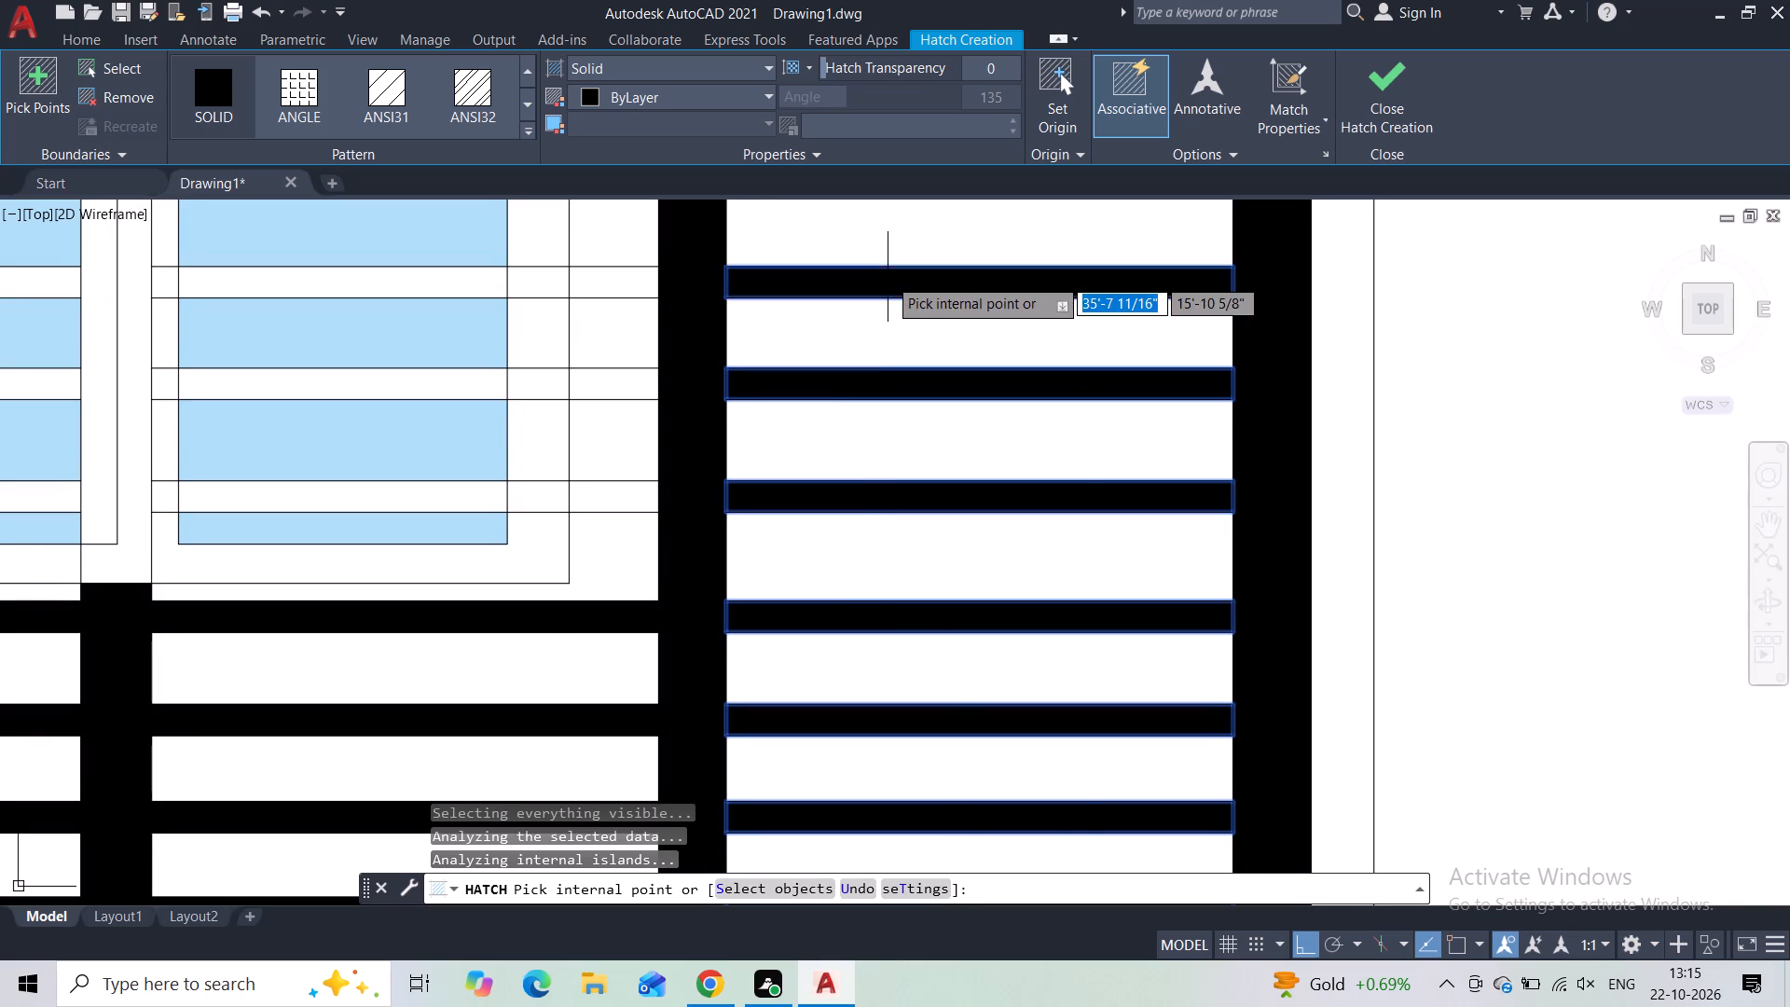
Fill the third louver panel's top slat from the third window pane outward, and the next two slats across that pane, with black.
middle_click_drag(888, 326, 882, 572)
middle_click_drag(821, 528, 1042, 421)
left_click(750, 425)
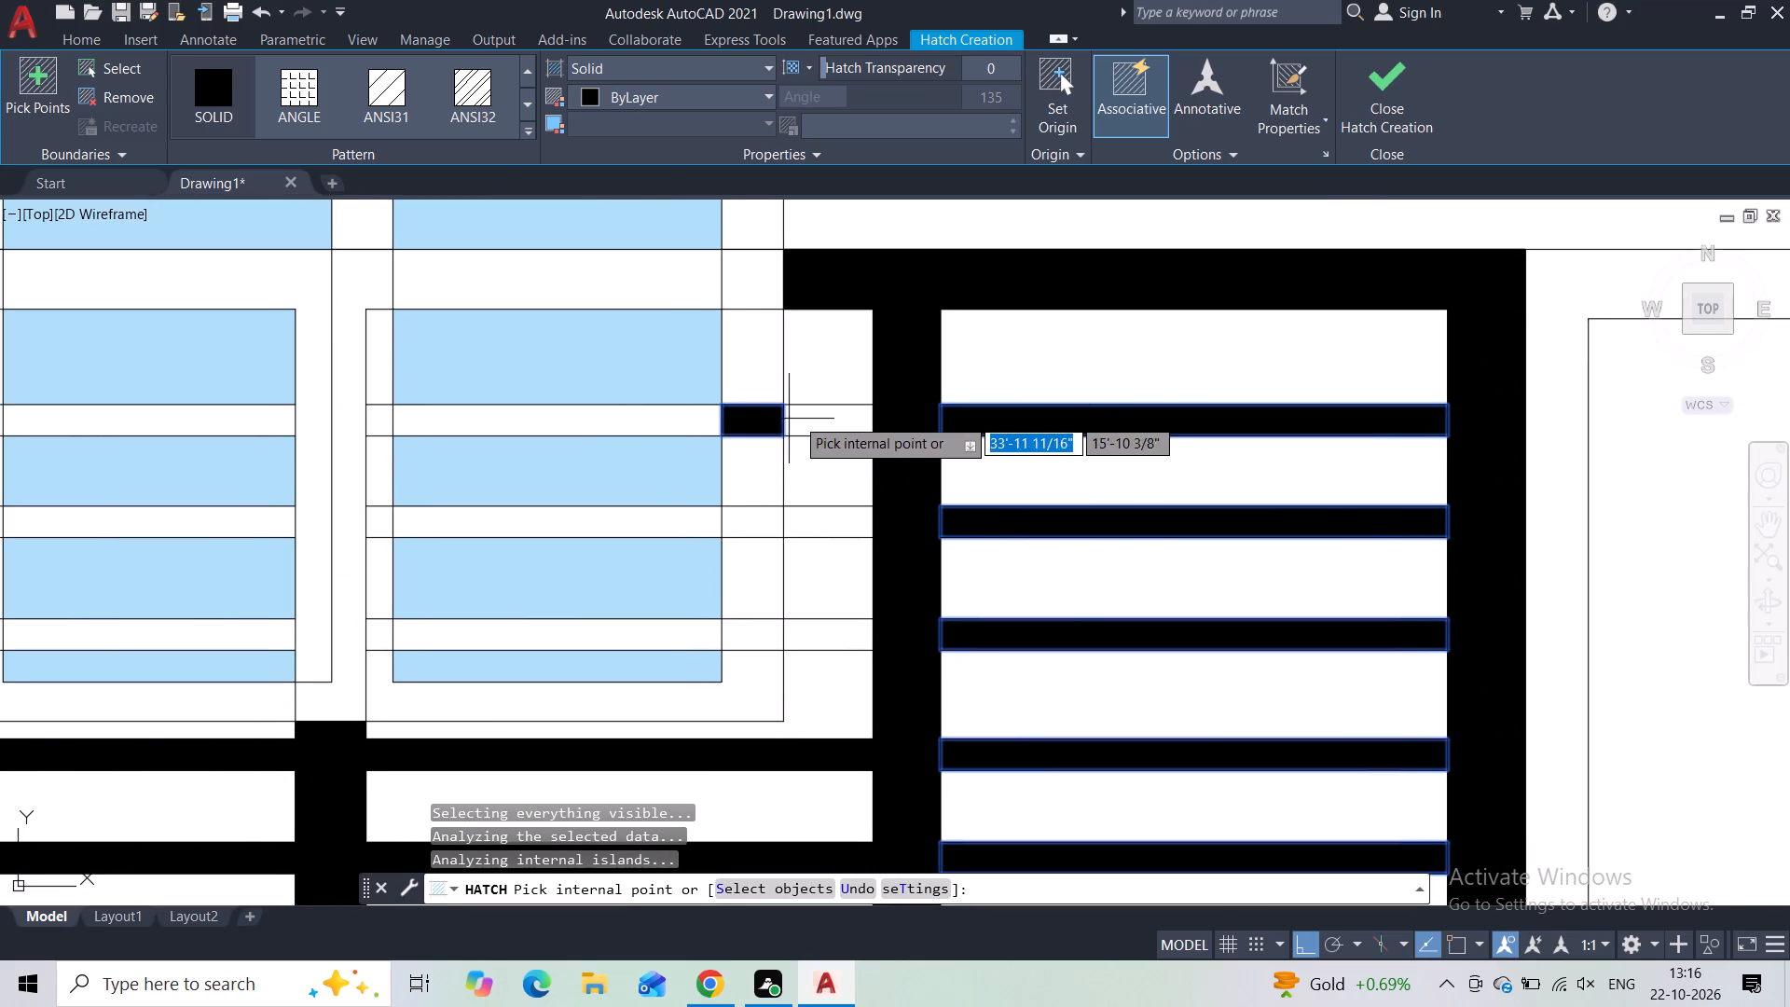
left_click(809, 415)
left_click(652, 428)
middle_click_drag(656, 438, 770, 385)
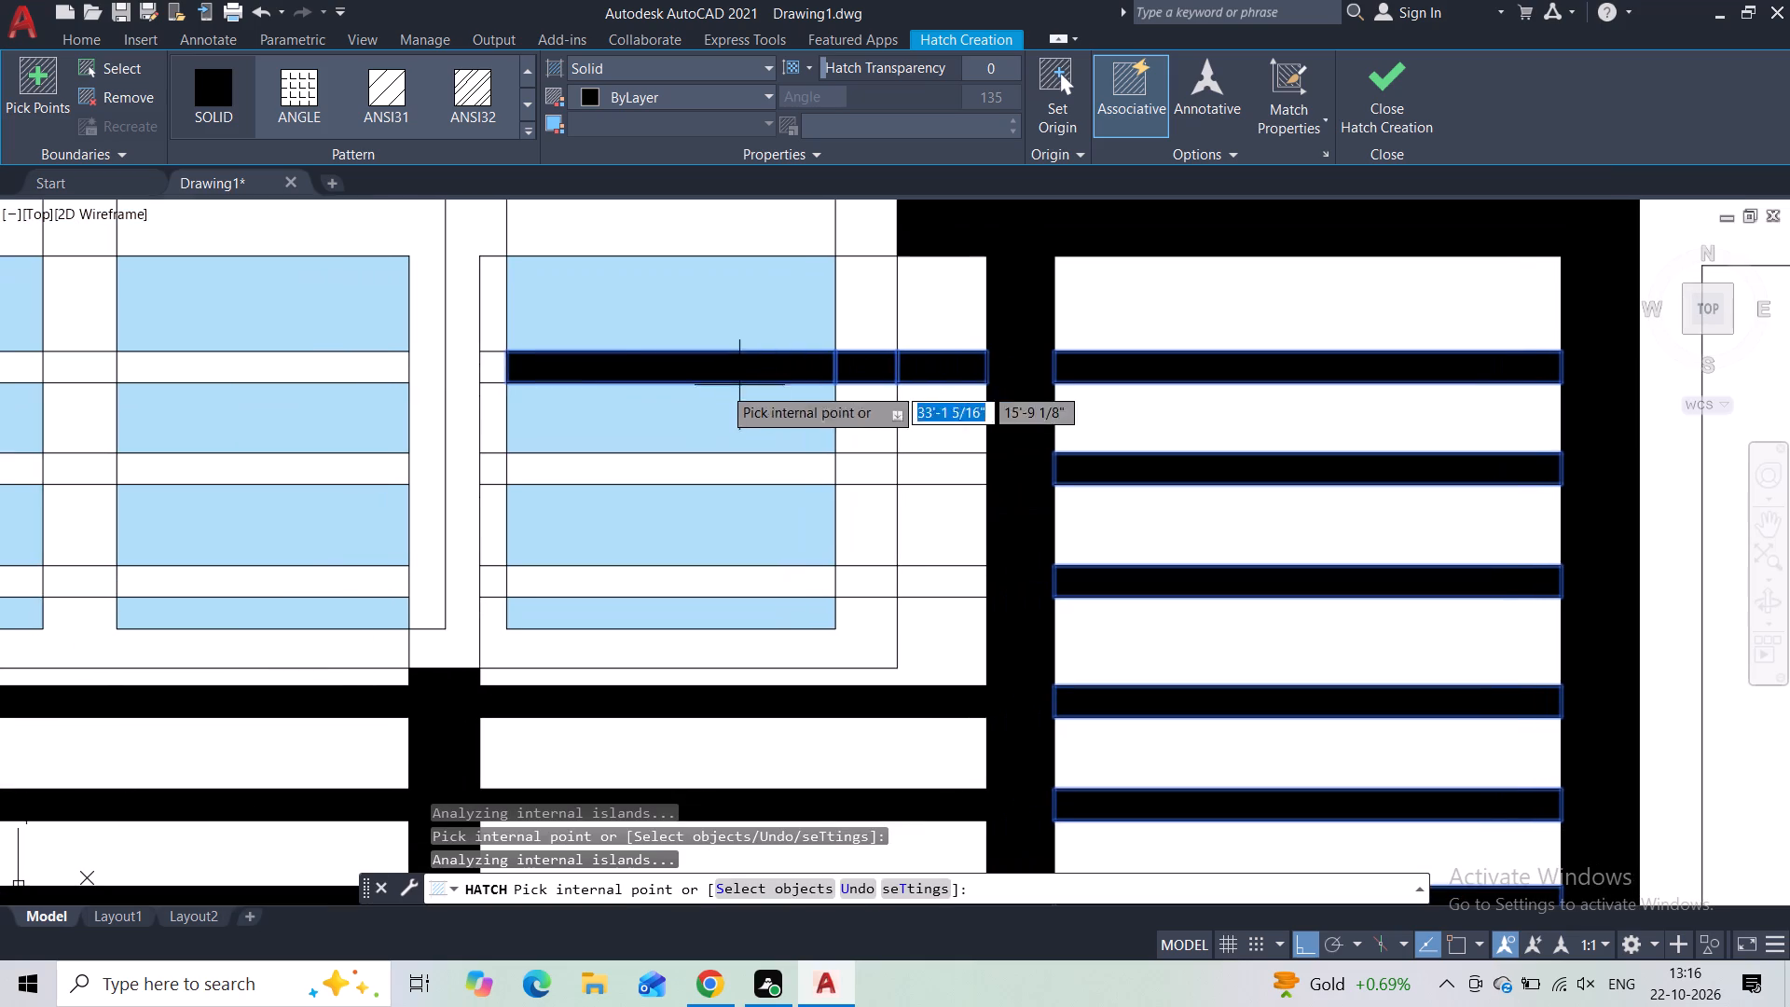
left_click(577, 462)
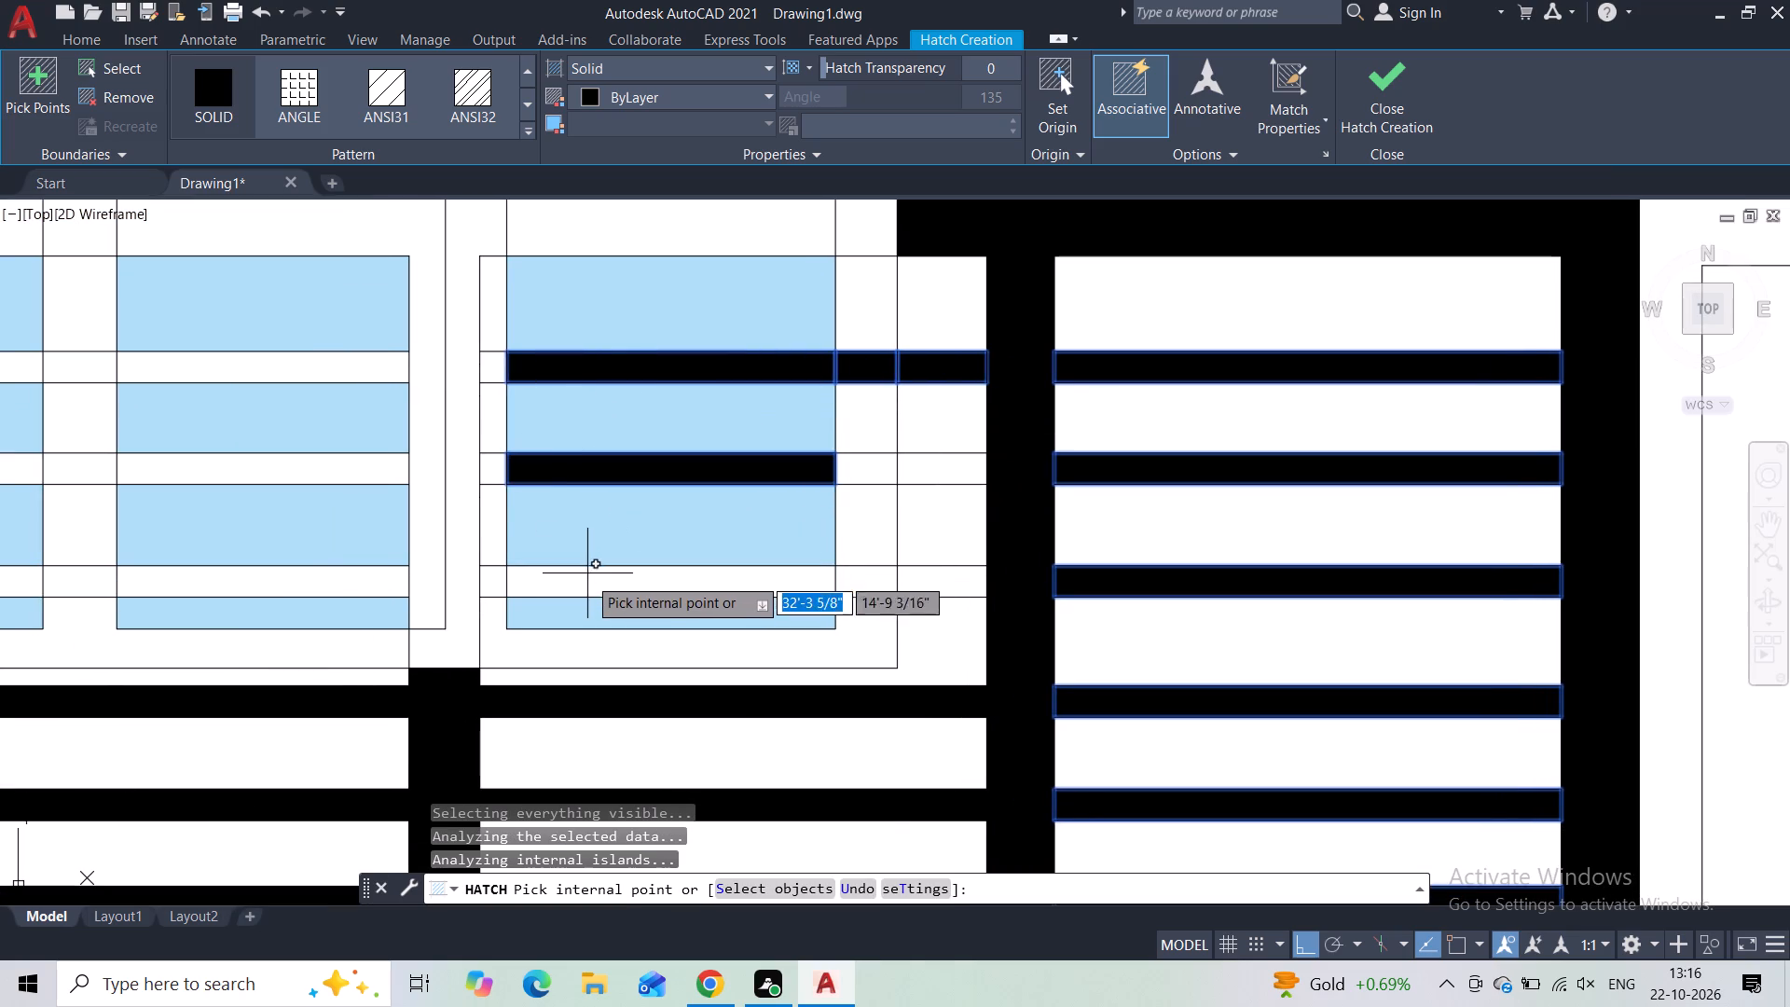
left_click(584, 579)
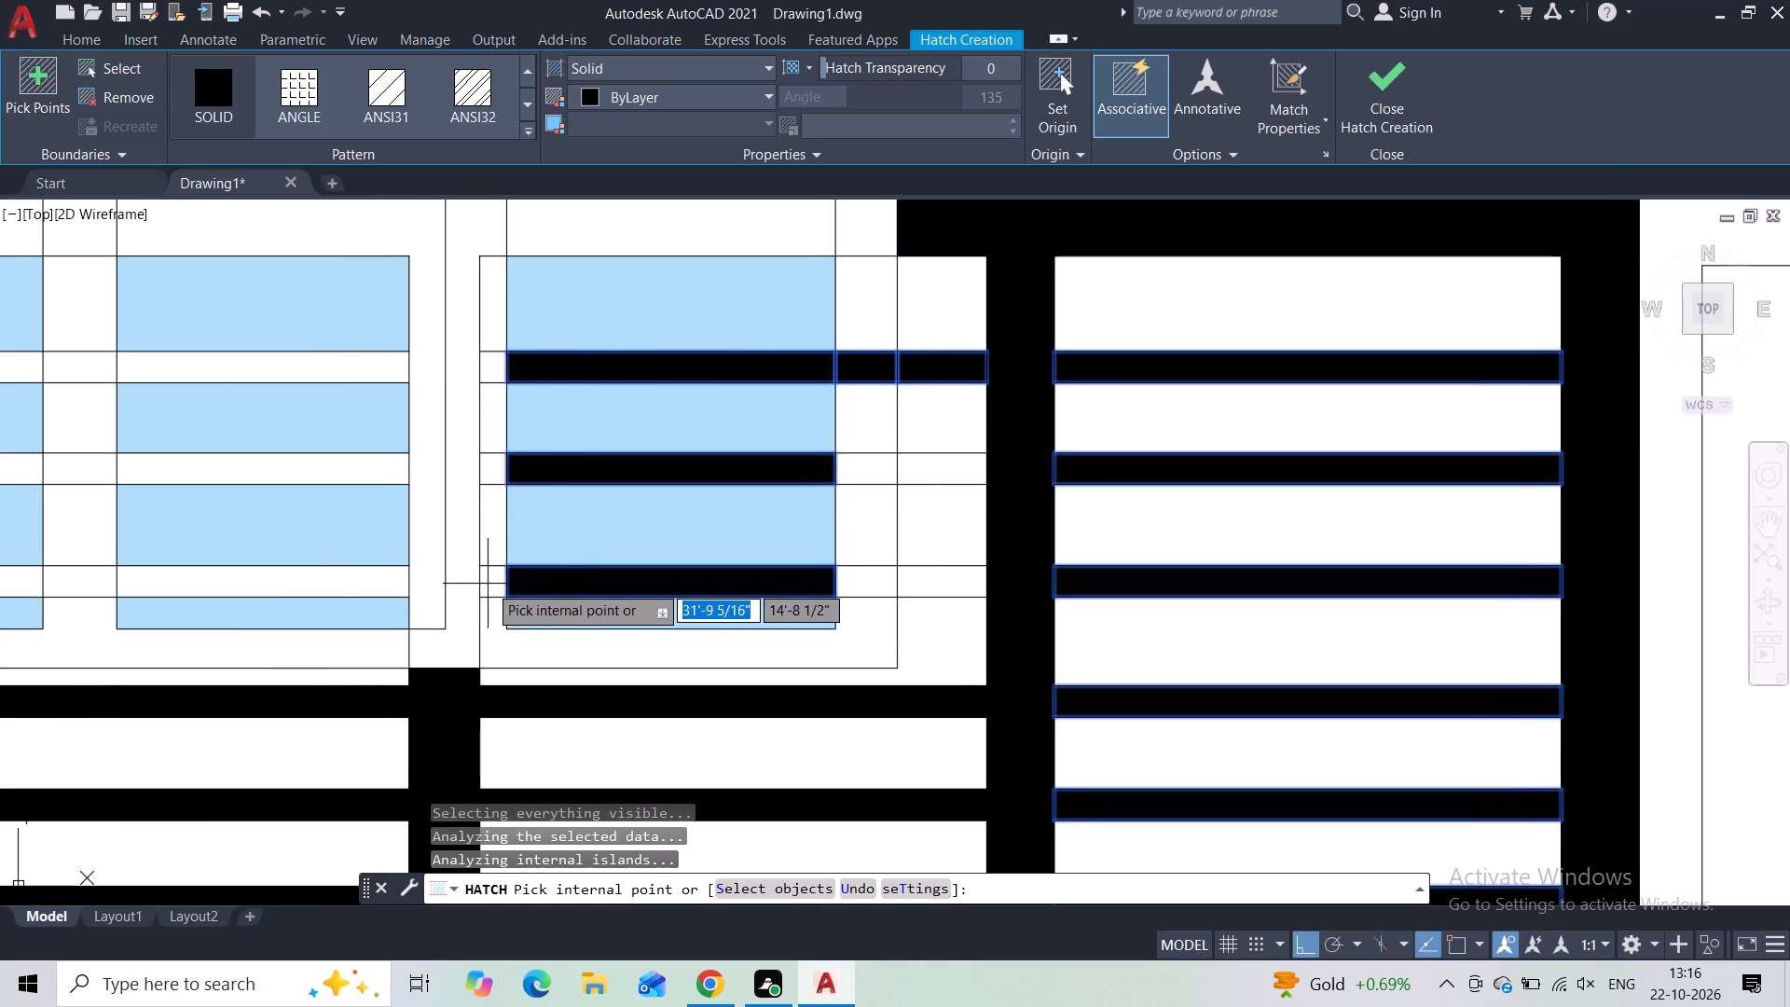
left_click(488, 584)
Fill the divider between the first and second louver panels, and the first panel's top slat, with black where the window overlaps them.
middle_click_drag(464, 639, 694, 471)
scroll(684, 476, "down", 1)
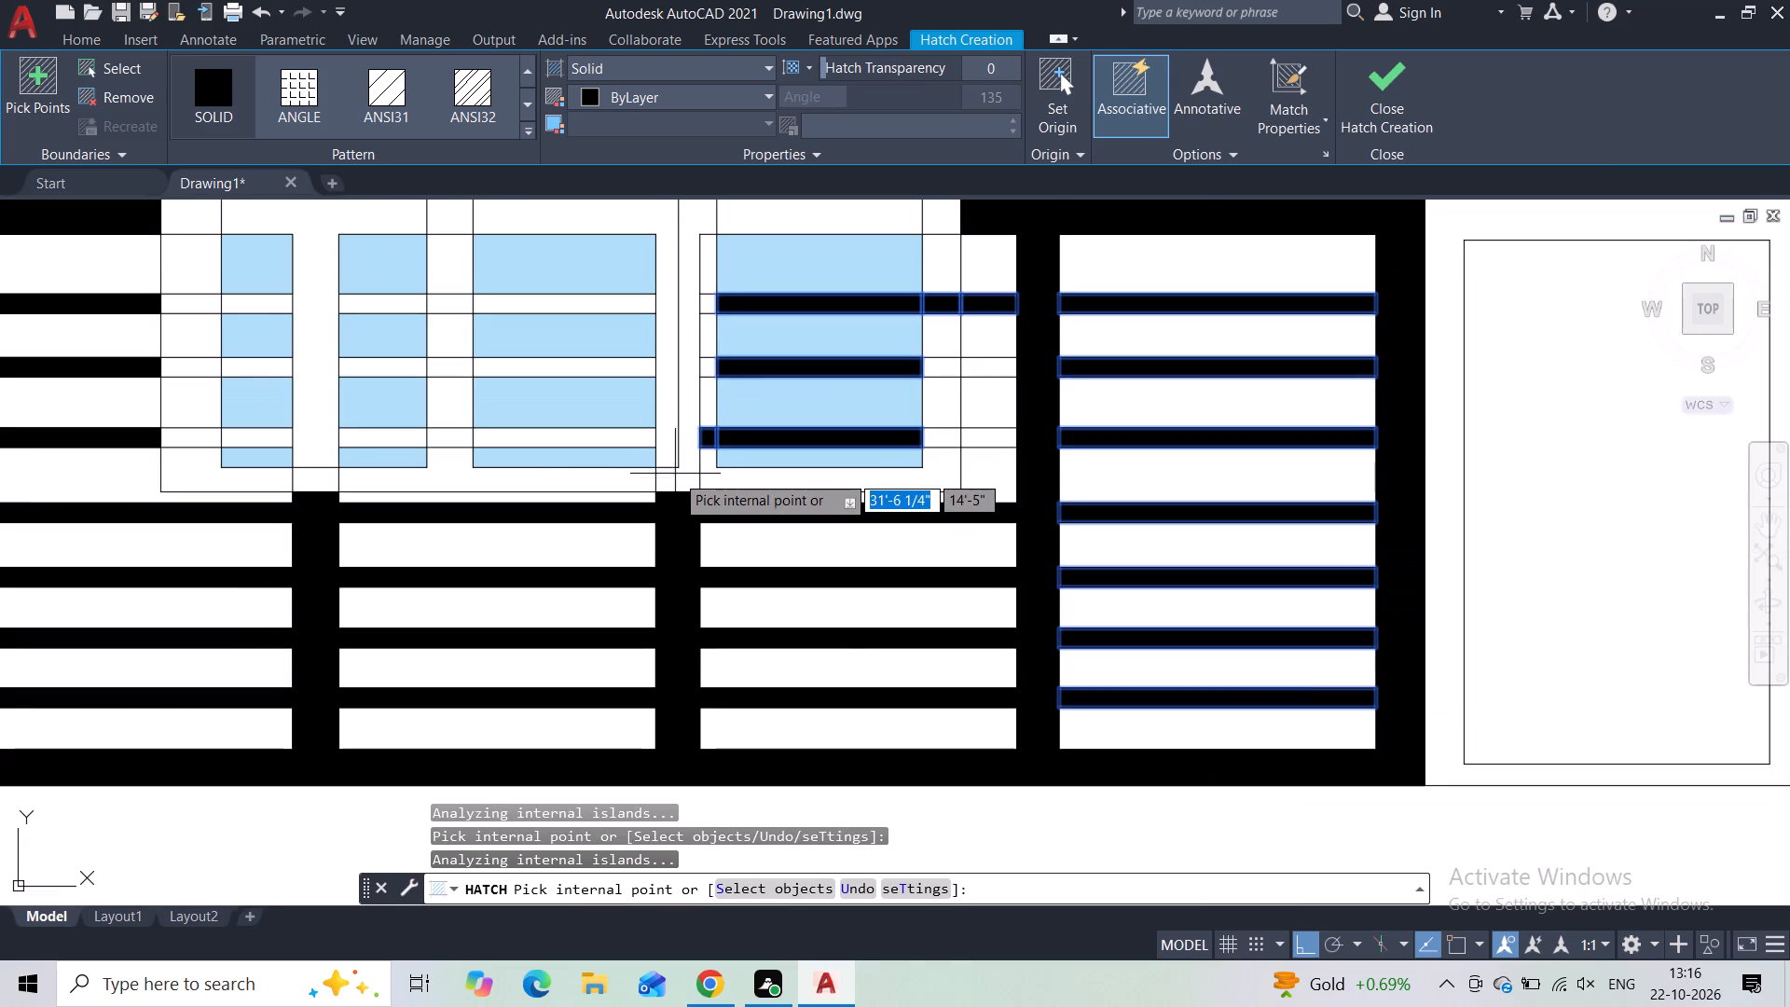
scroll(685, 476, "down", 1)
scroll(428, 490, "up", 2)
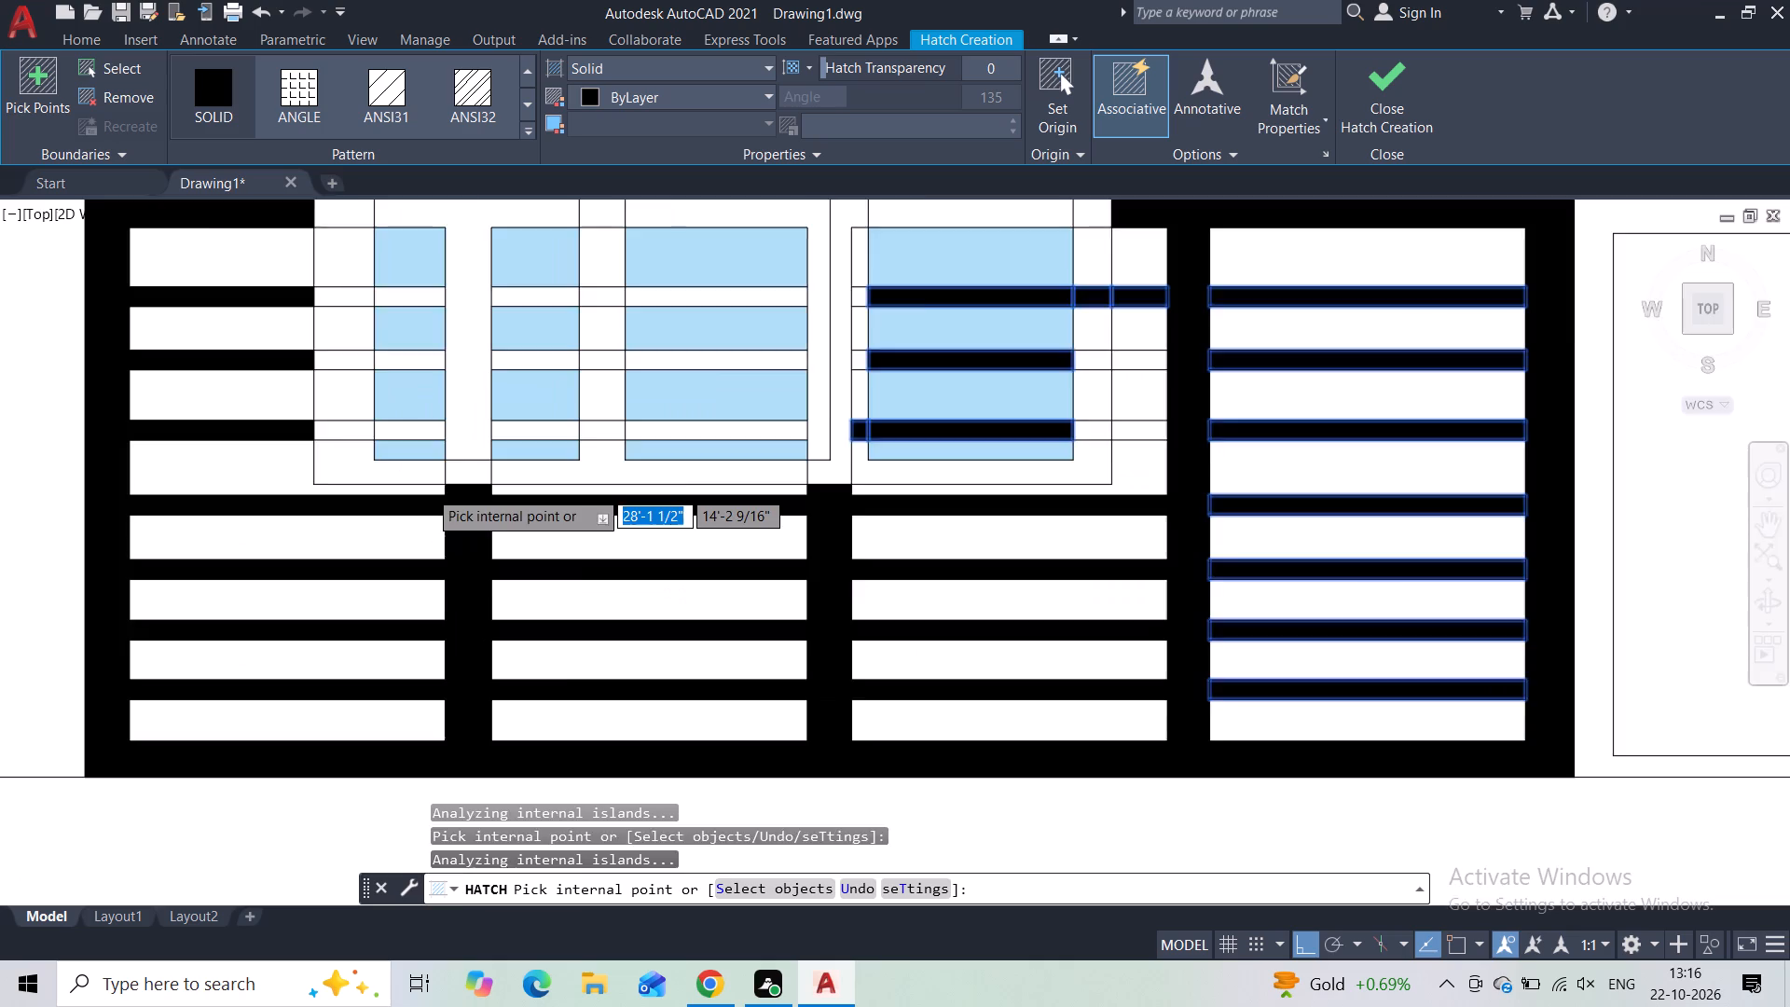
scroll(428, 490, "up", 1)
left_click(523, 461)
left_click(522, 389)
middle_click_drag(522, 403, 515, 577)
scroll(508, 532, "down", 2)
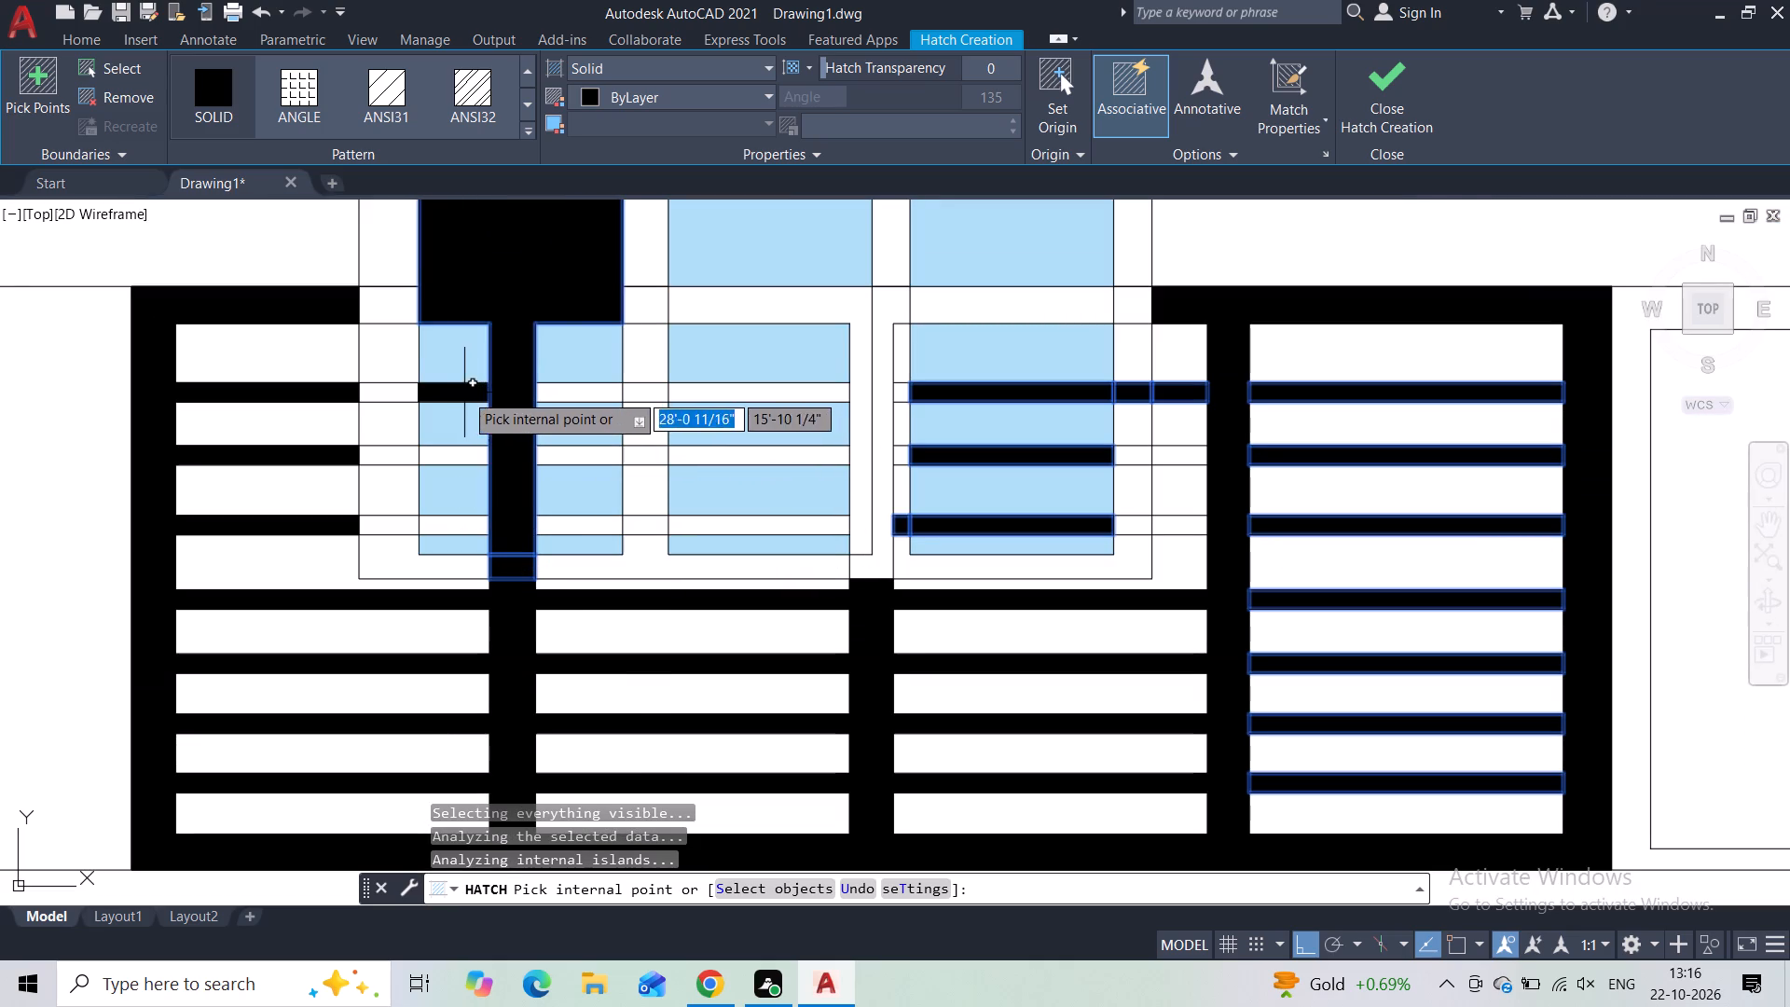
left_click(464, 393)
left_click(395, 394)
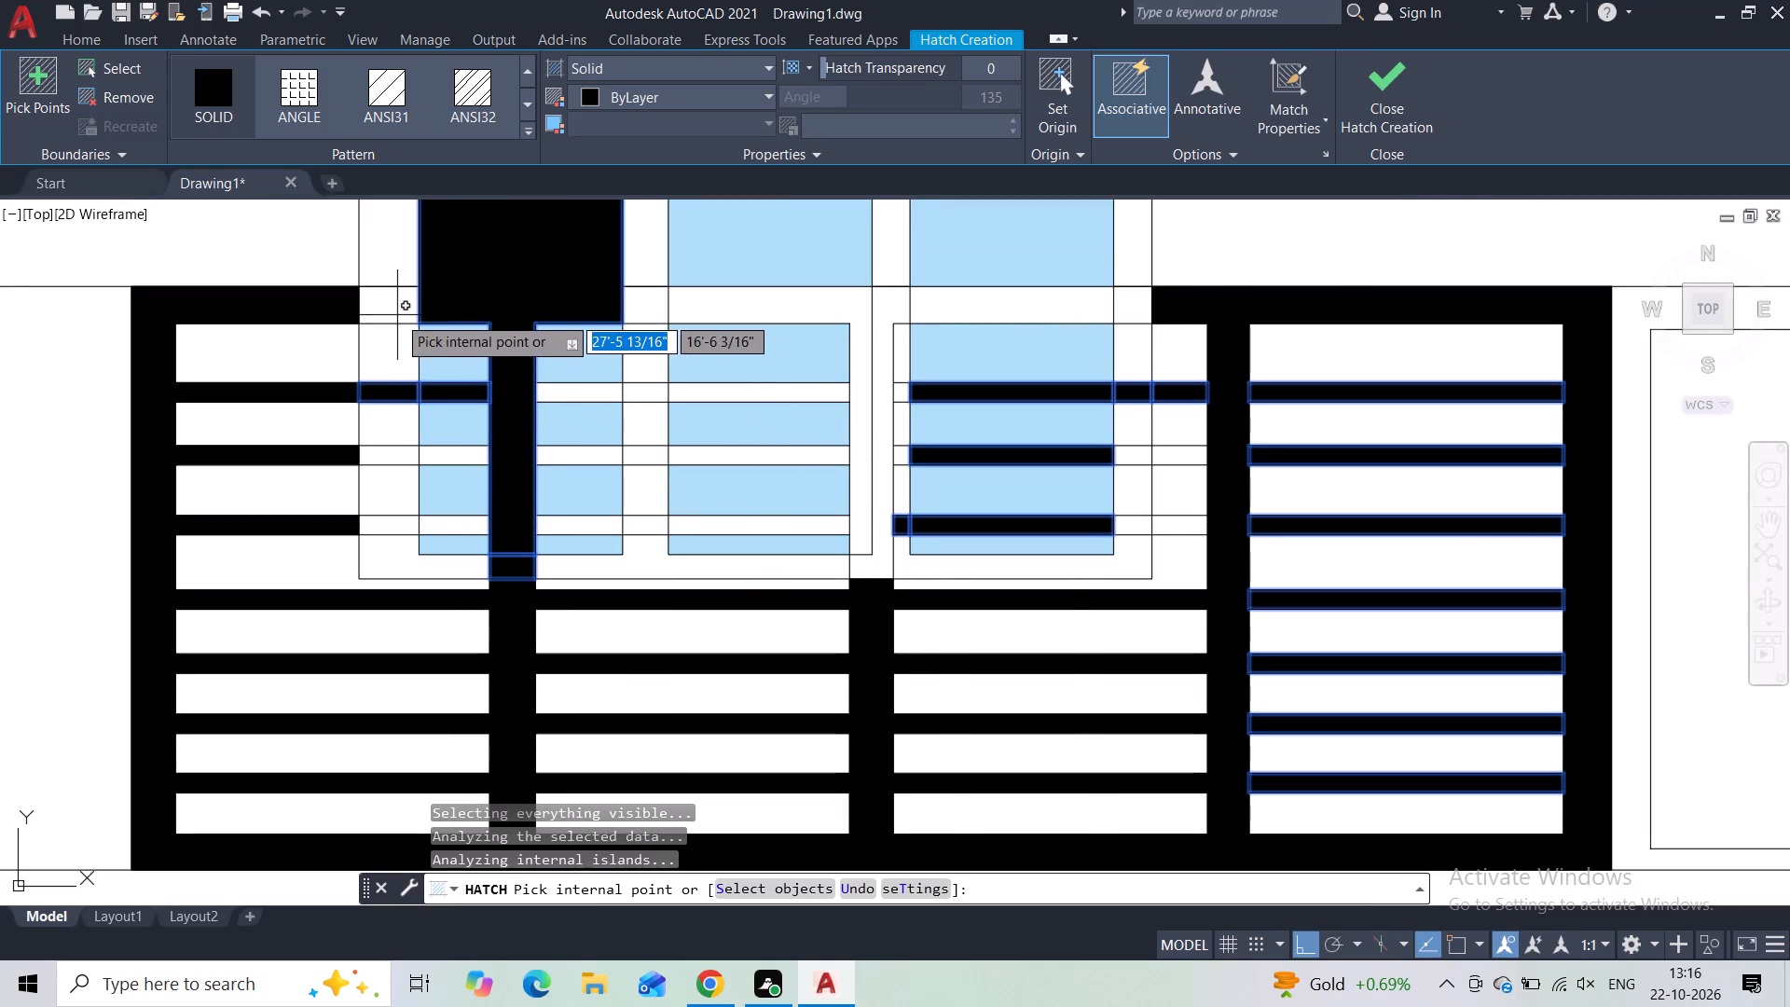
Fill the louver's top rail and the divider between the second and third panels with black where they cross the window.
left_click(397, 315)
left_click(636, 296)
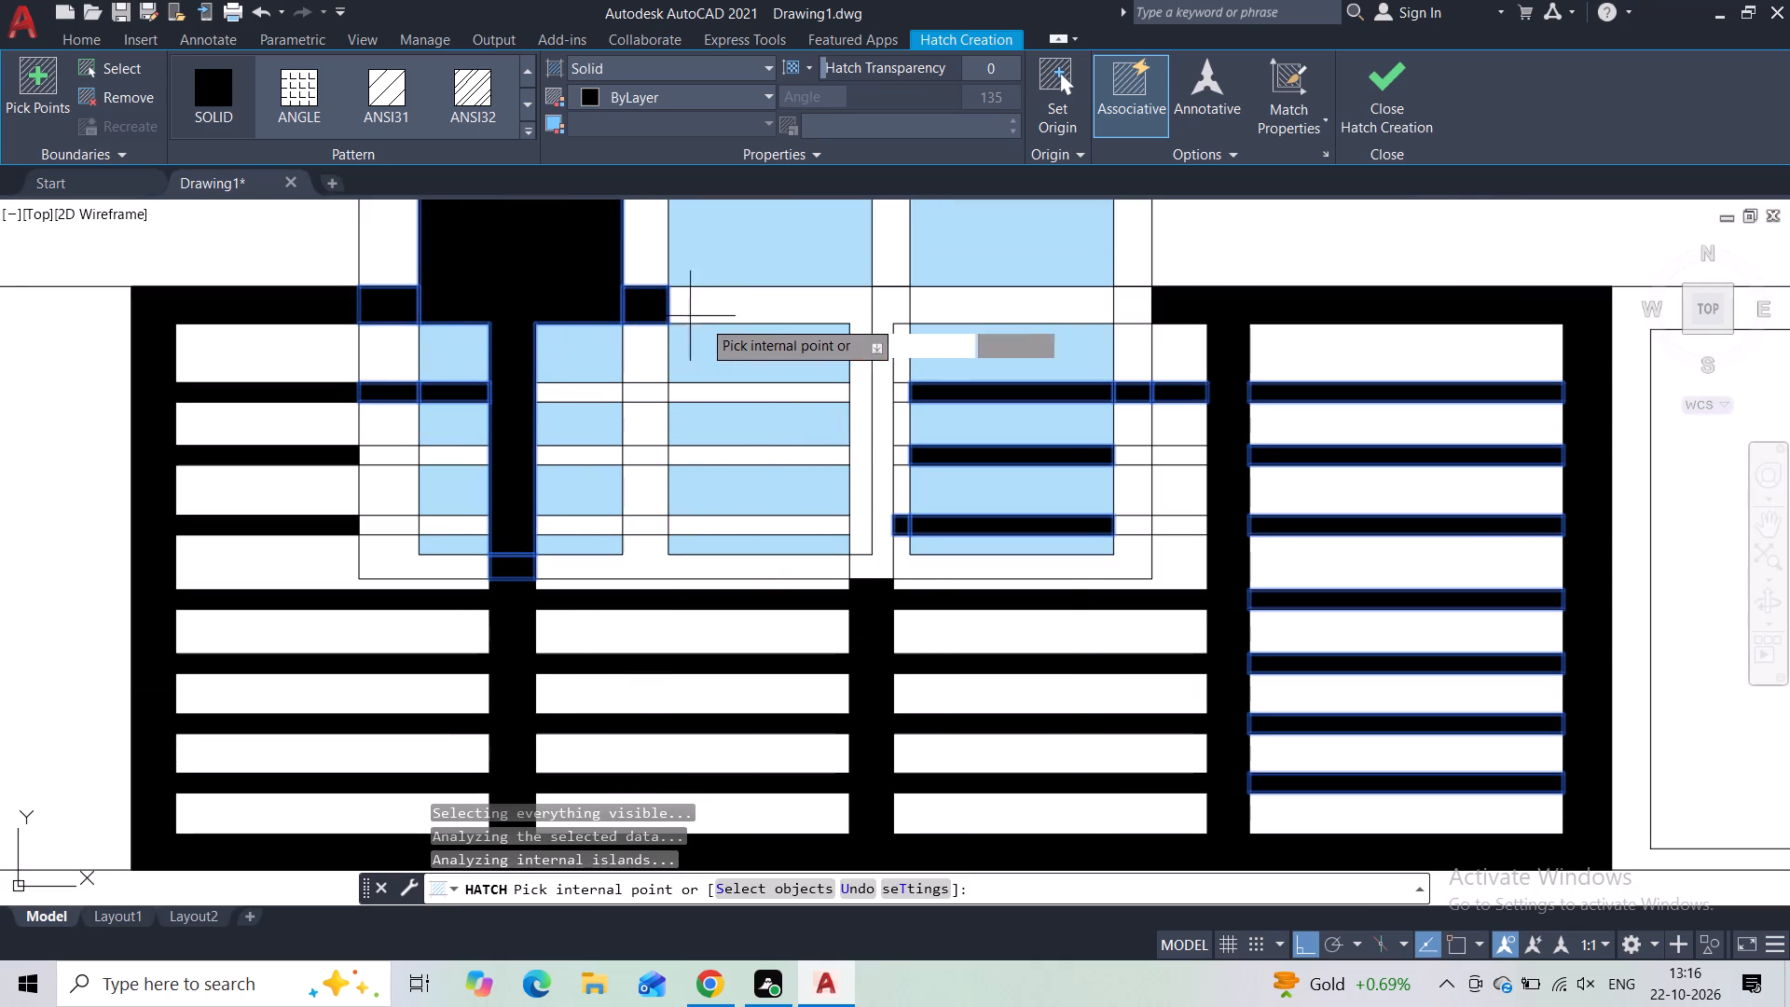
left_click(707, 321)
left_click(884, 307)
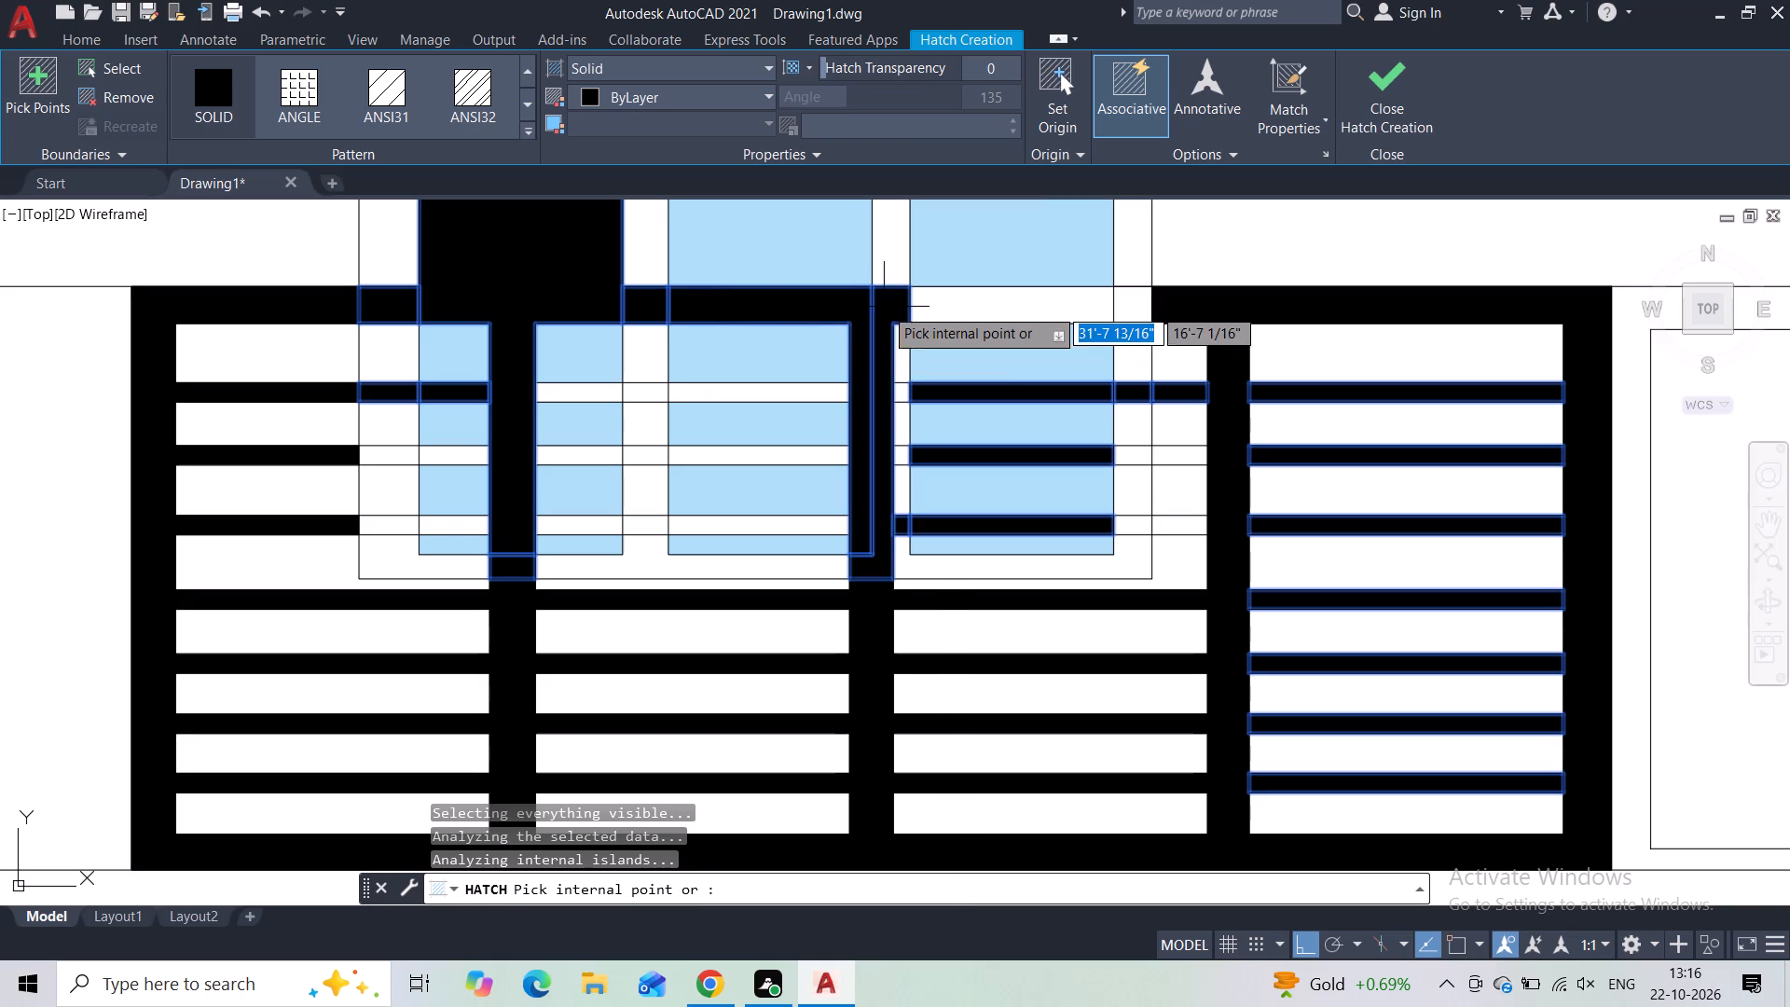
left_click(928, 306)
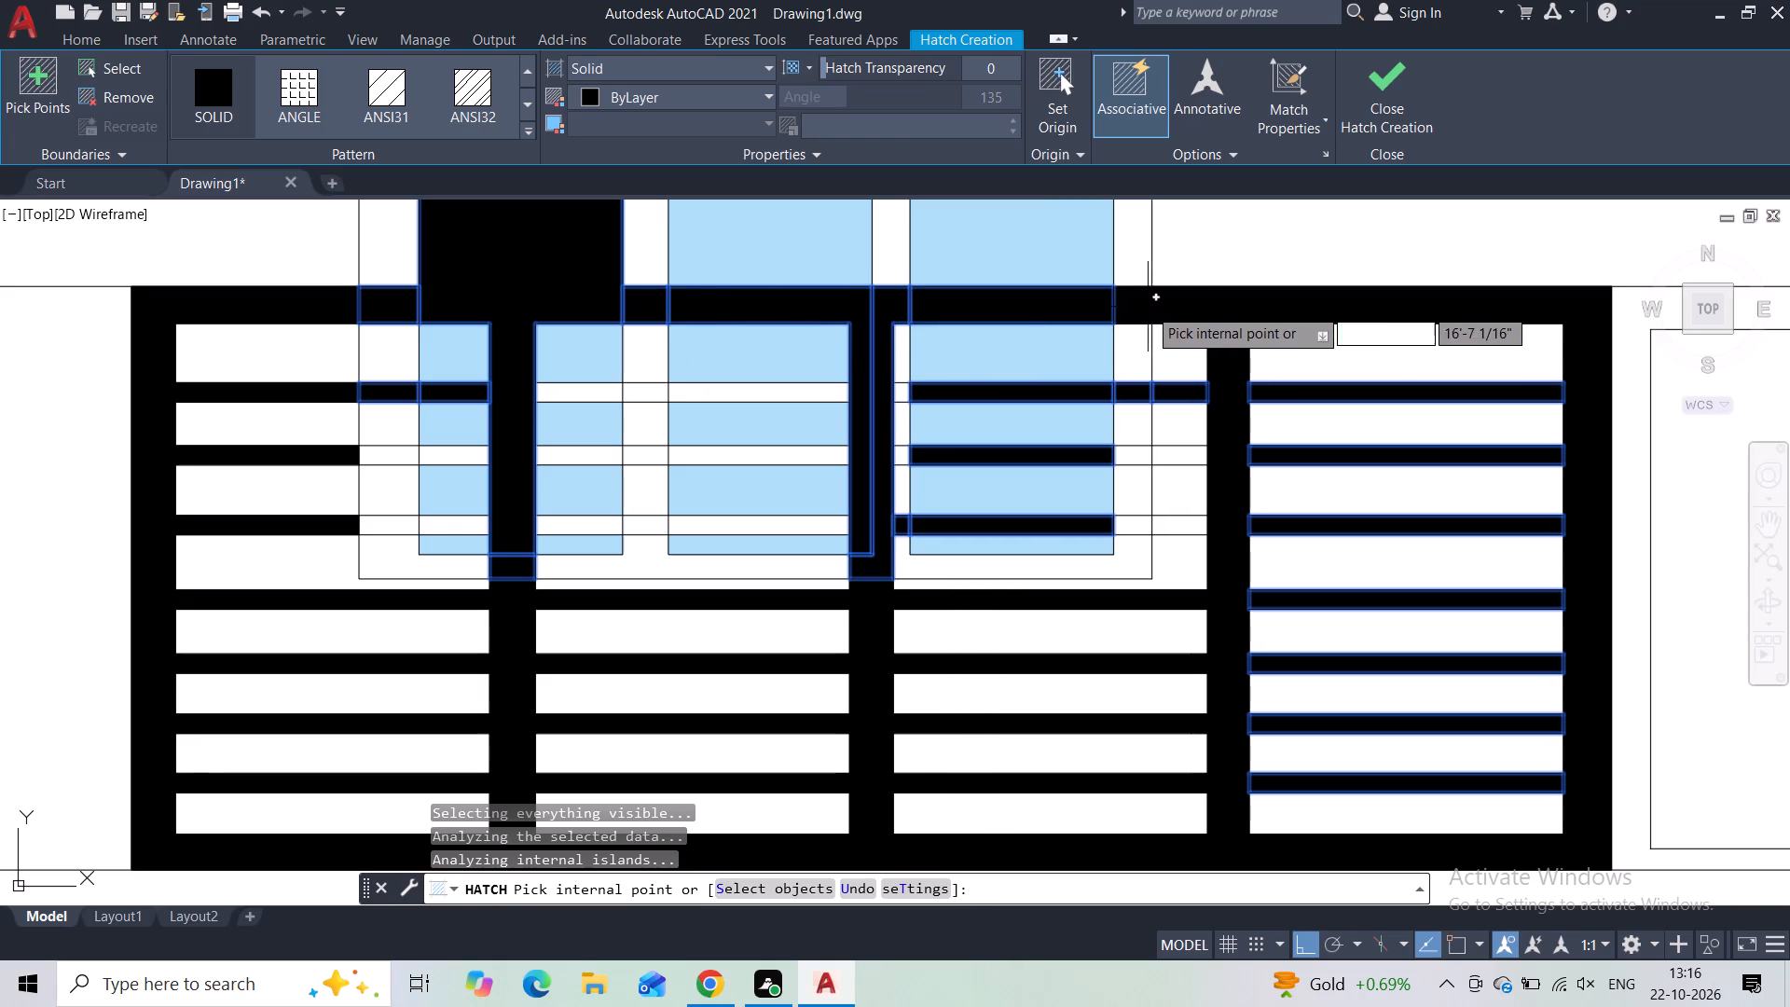
left_click(1136, 308)
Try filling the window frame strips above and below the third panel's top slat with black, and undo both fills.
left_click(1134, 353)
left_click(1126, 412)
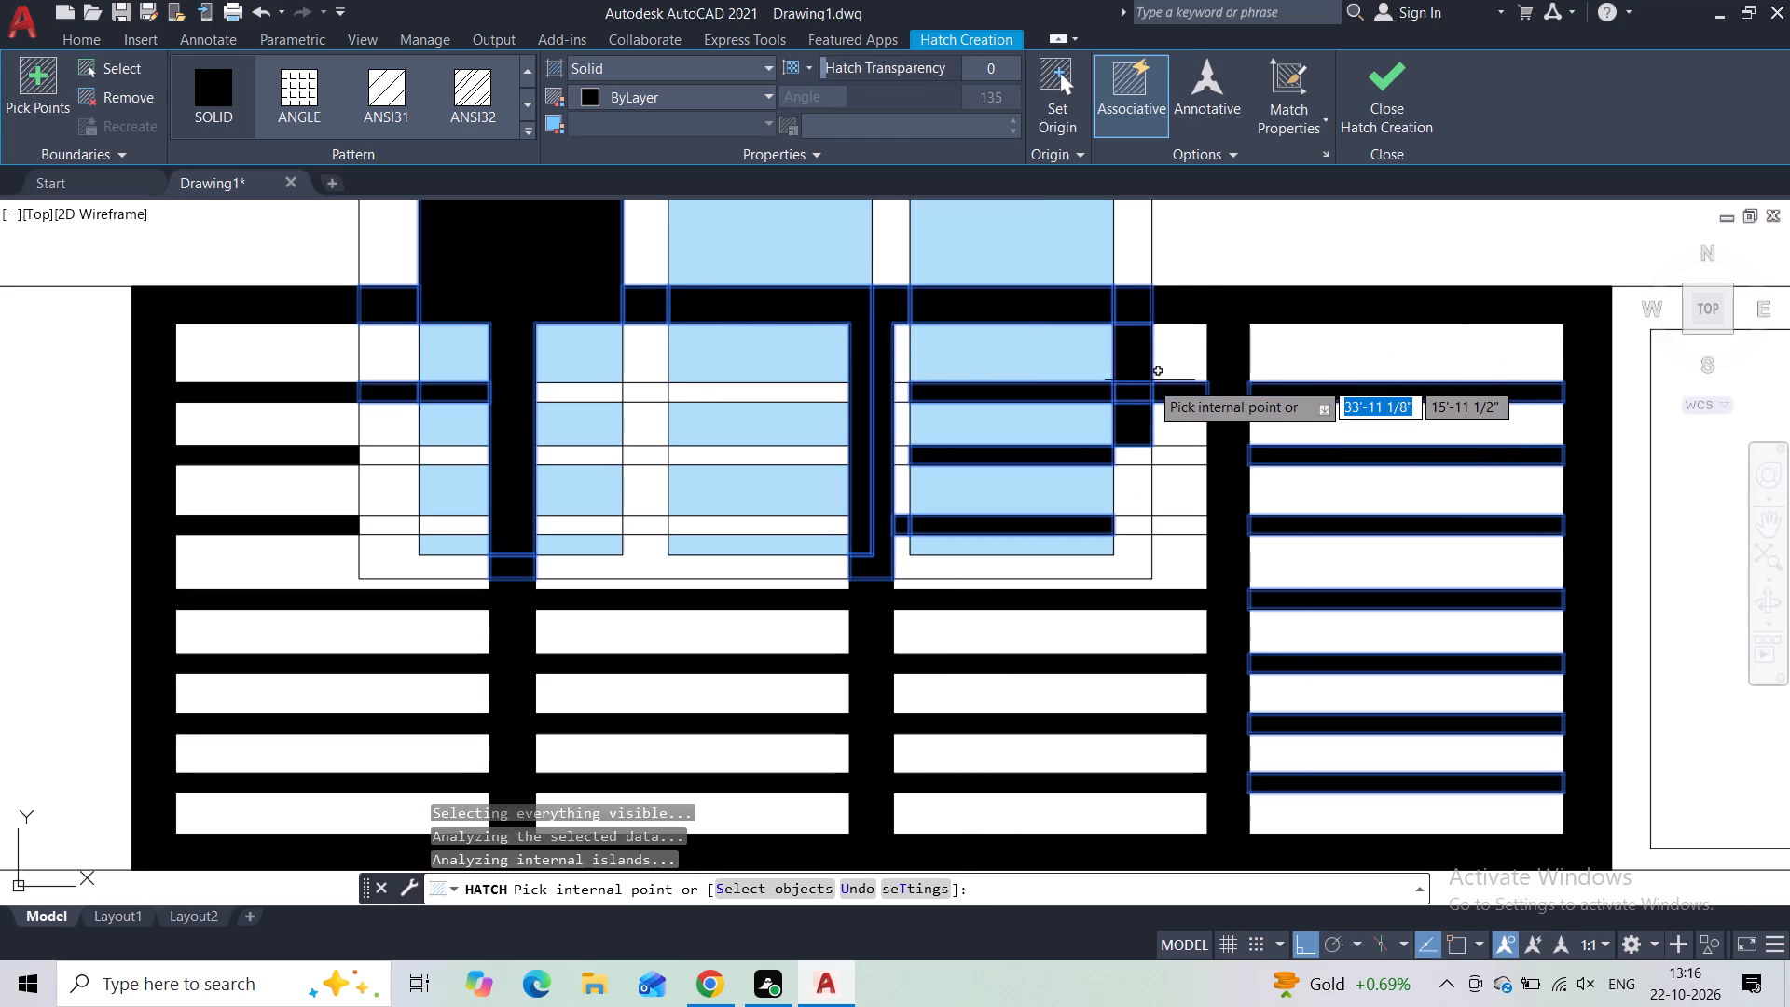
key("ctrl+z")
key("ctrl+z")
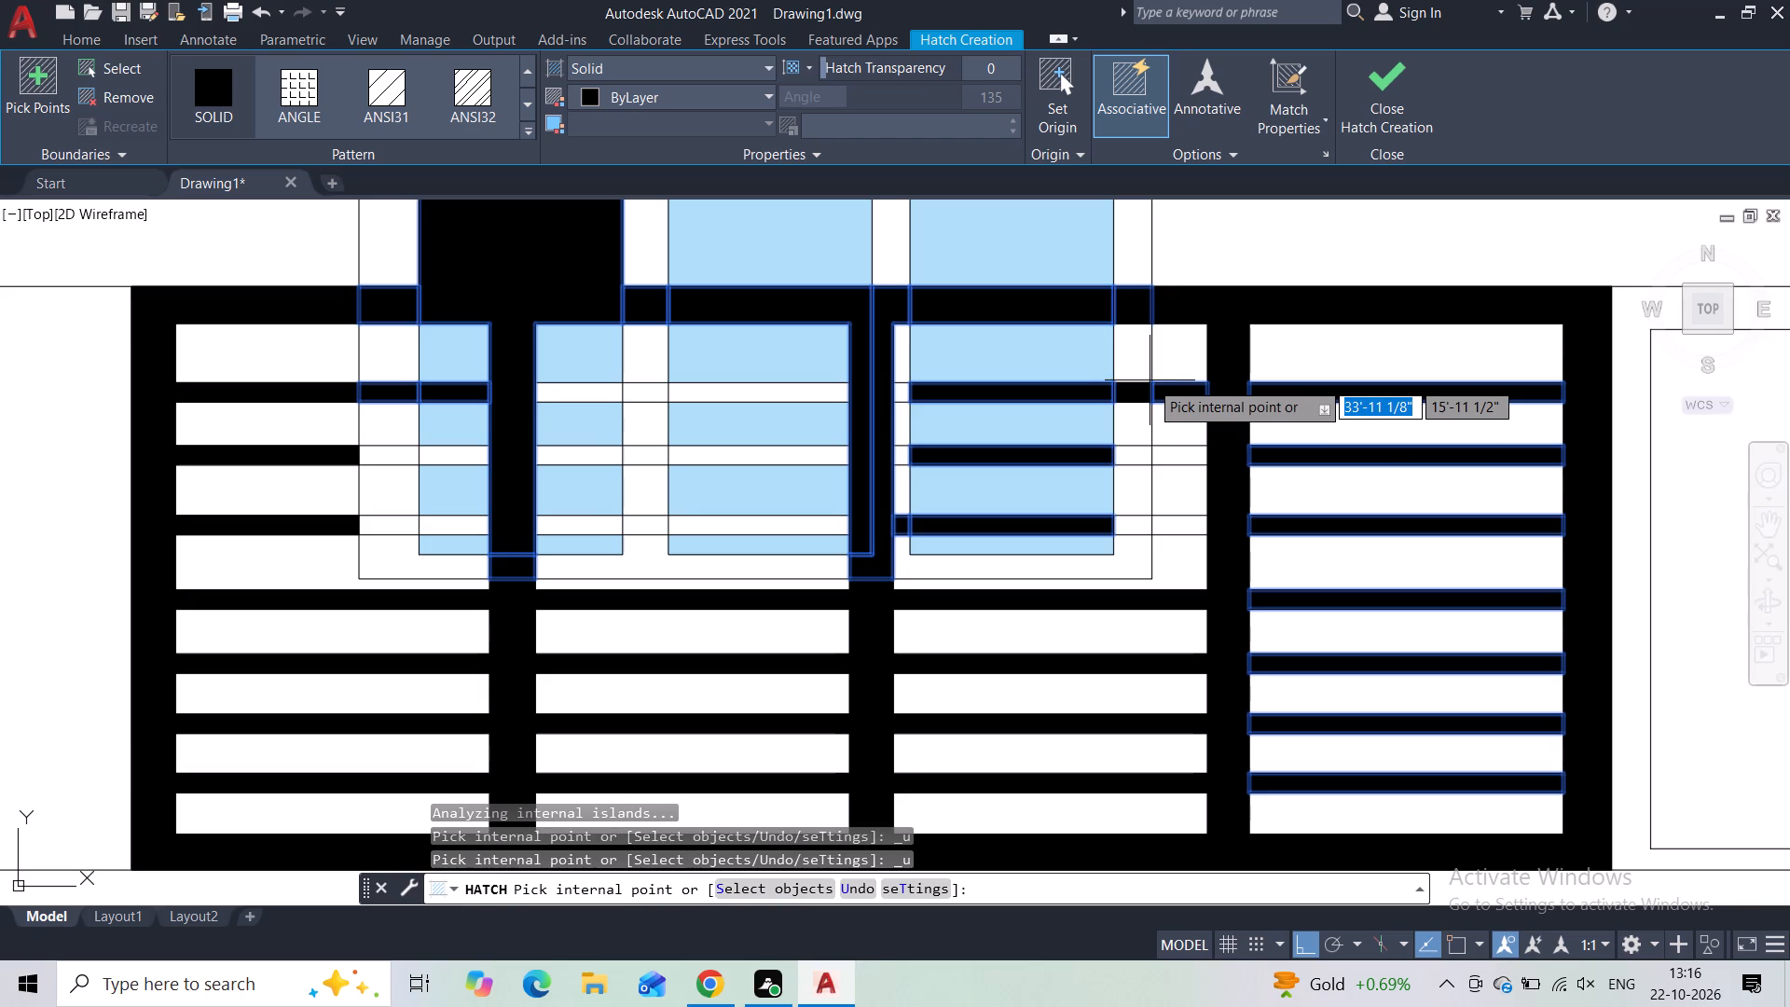
Fill the second panel's top two slats and the first panel's second slat with black where they cross the window.
scroll(1150, 380, "down", 1)
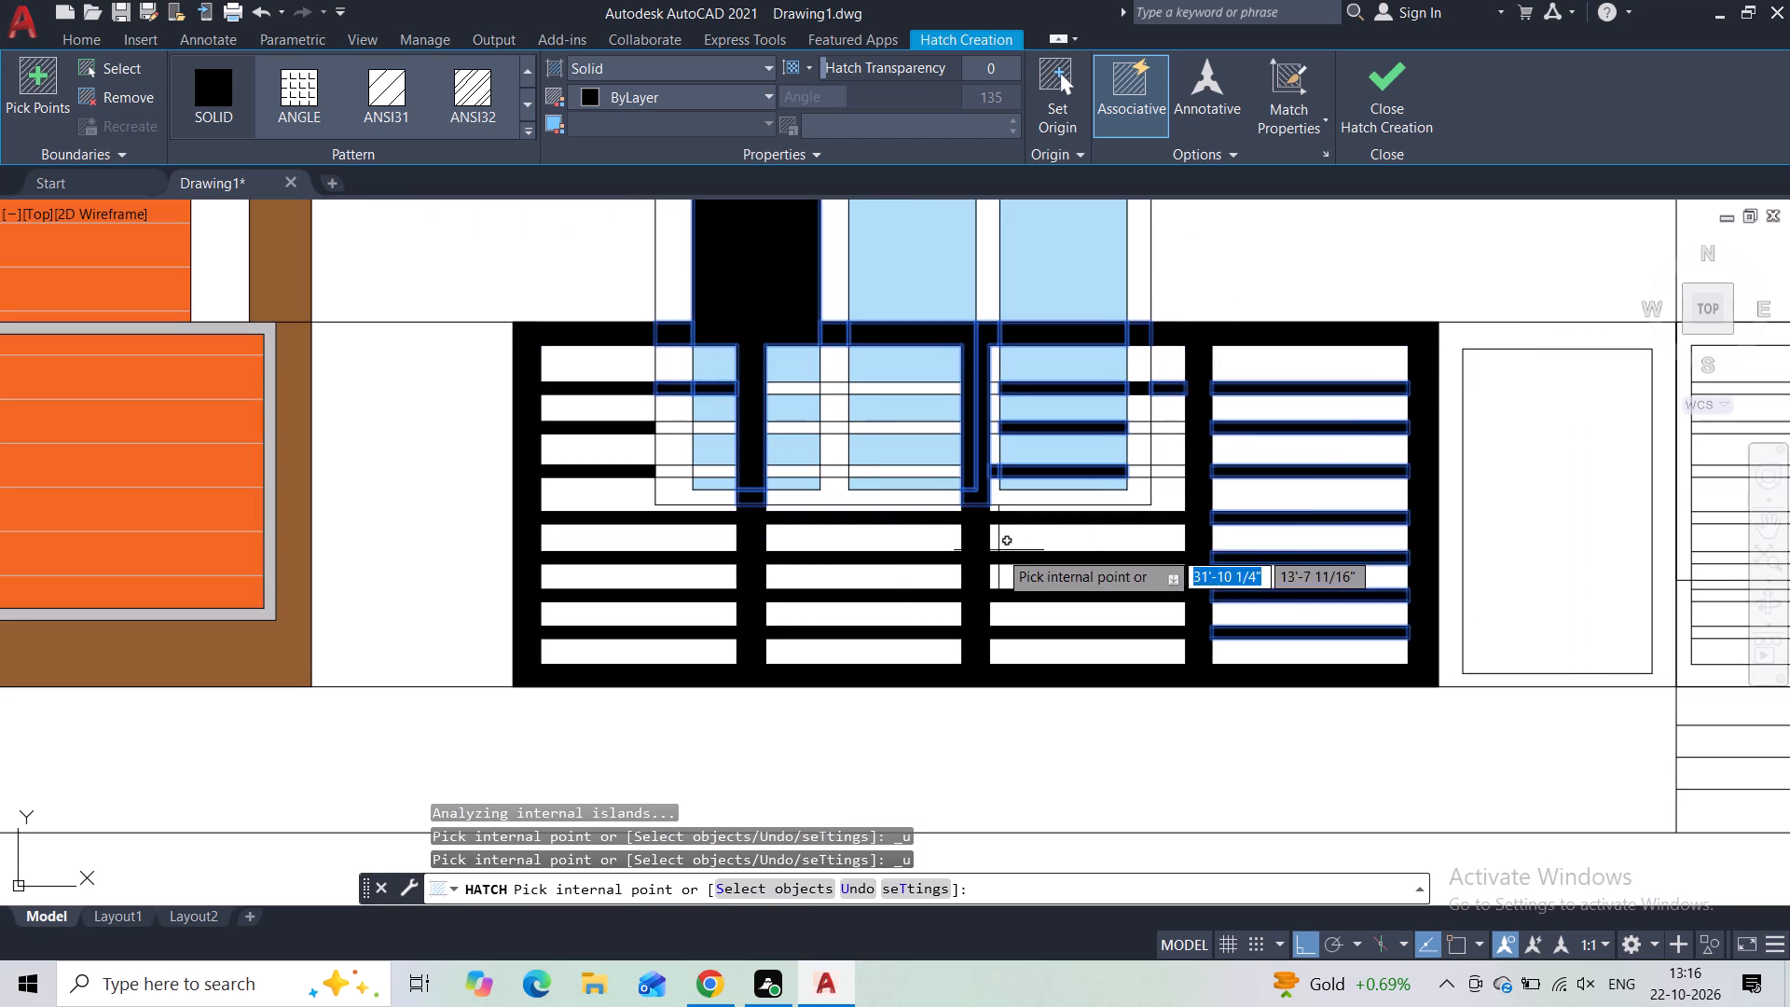
scroll(766, 411, "up", 1)
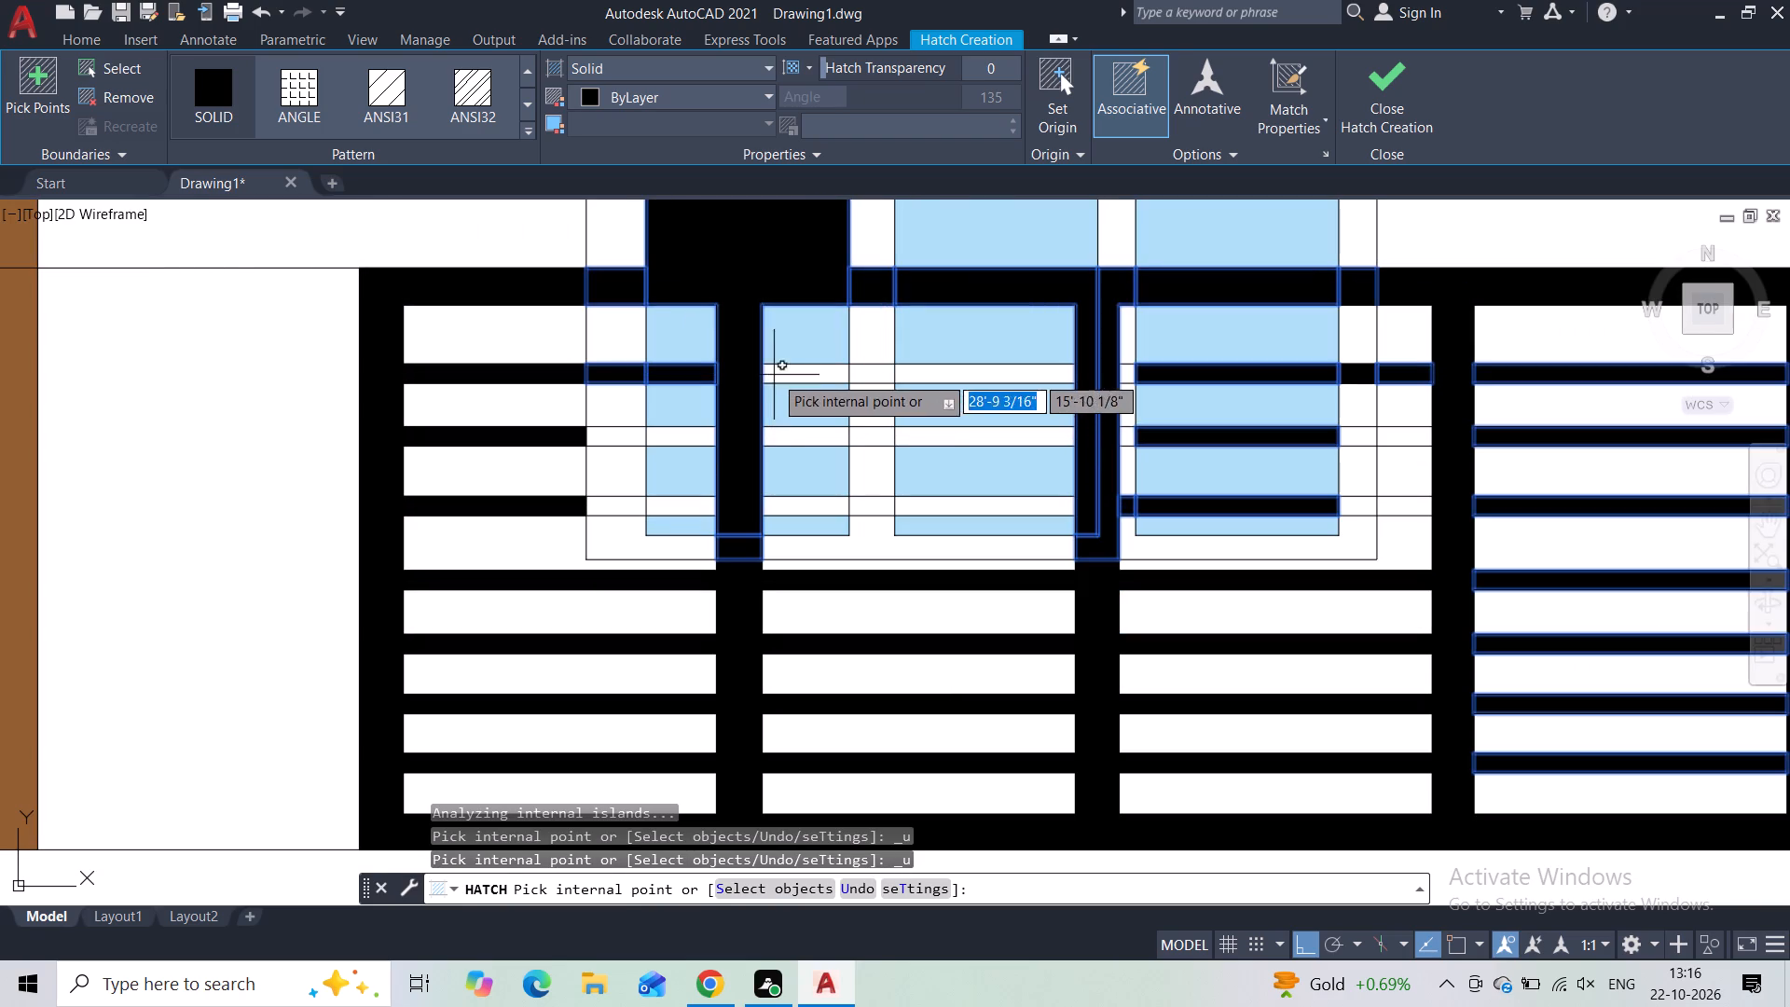
left_click(775, 374)
left_click(910, 375)
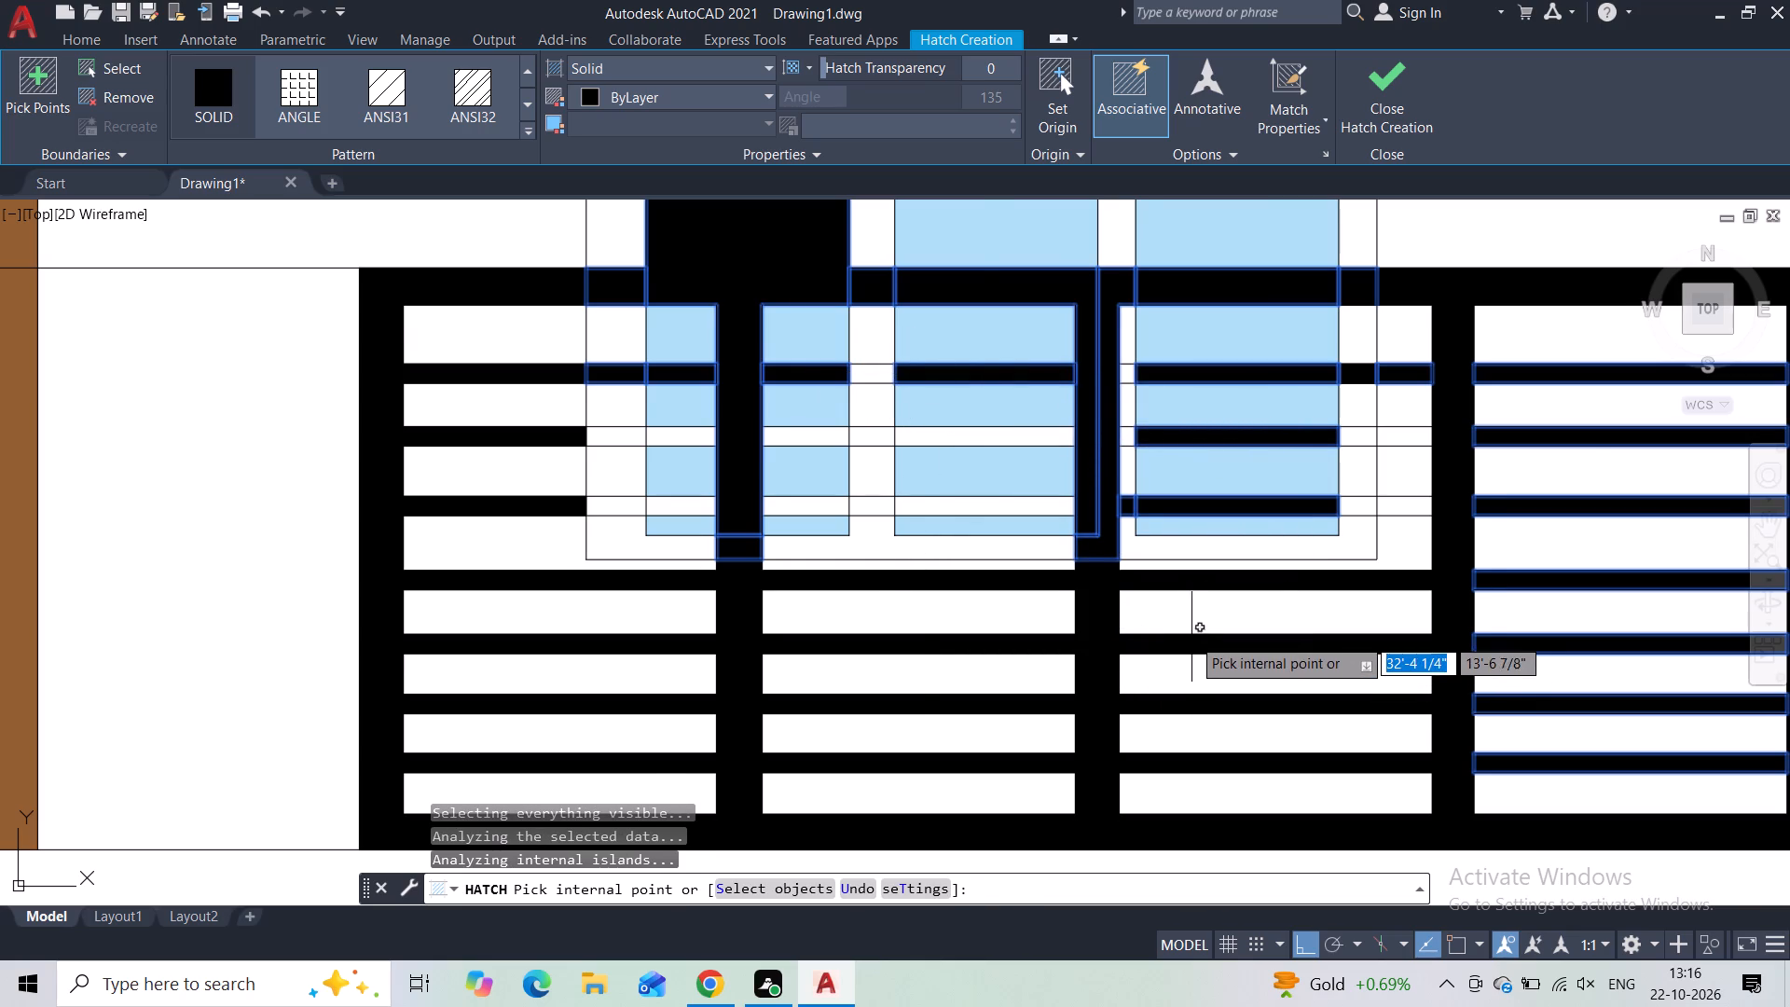
scroll(1191, 637, "down", 2)
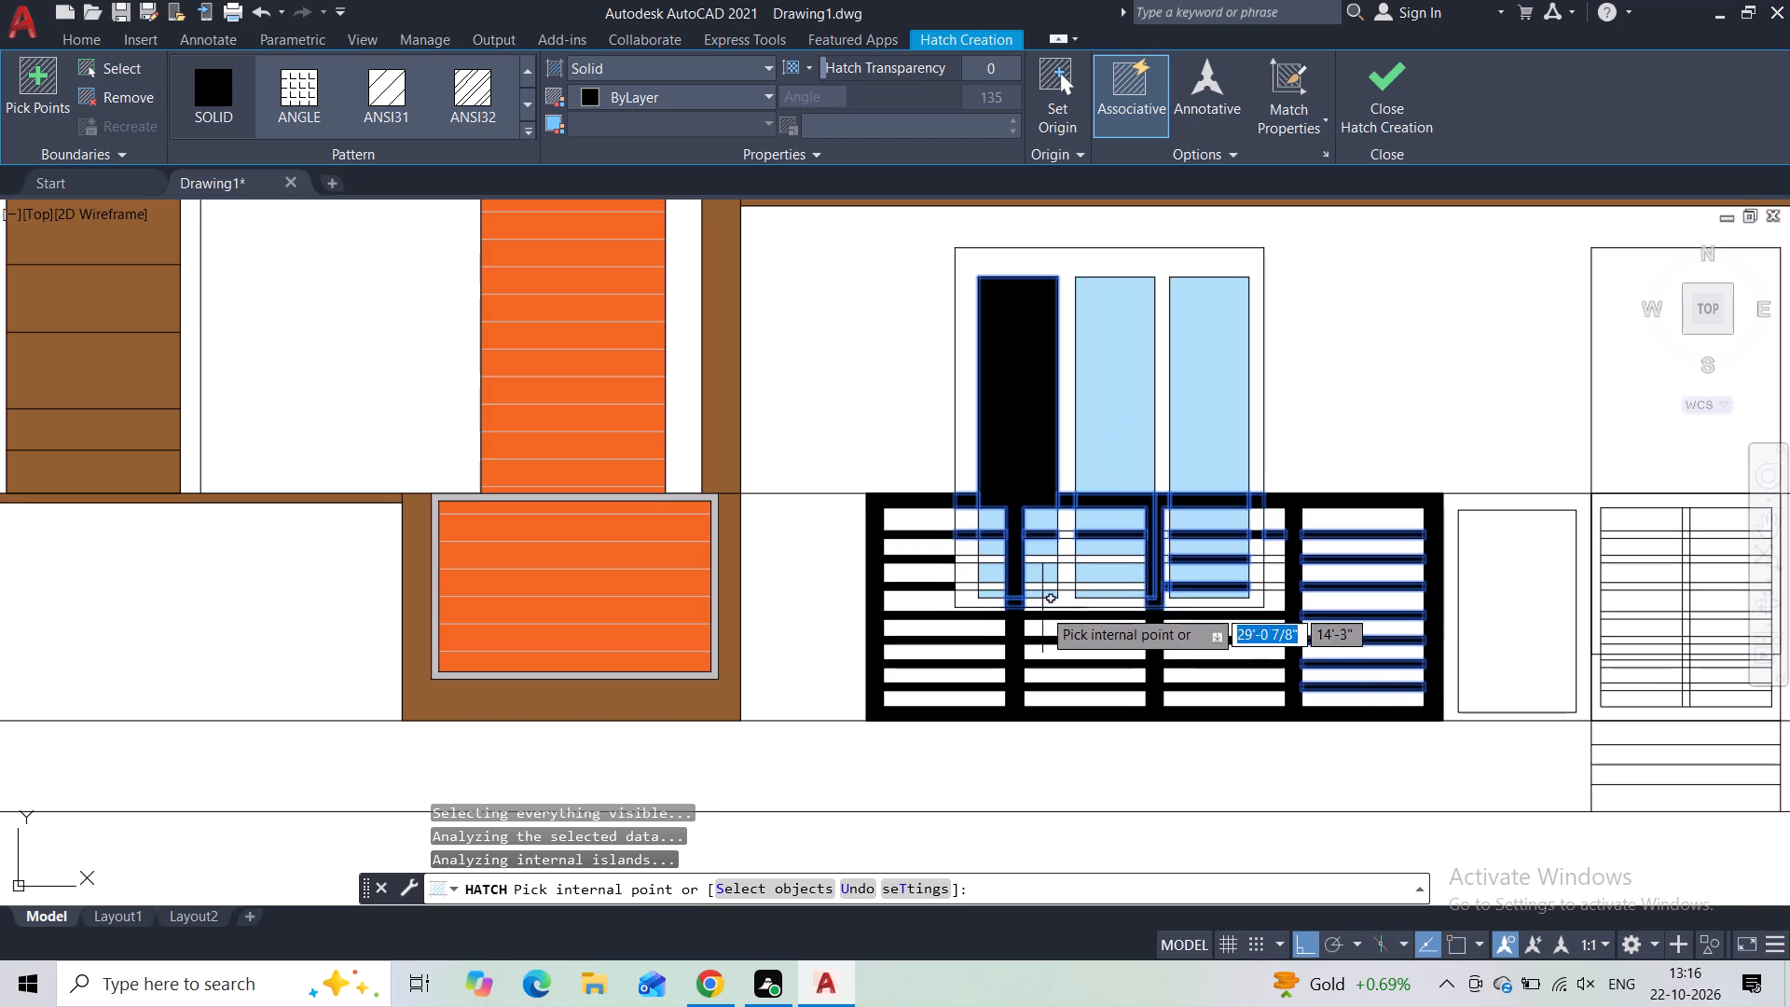
scroll(956, 577, "up", 2)
left_click(974, 531)
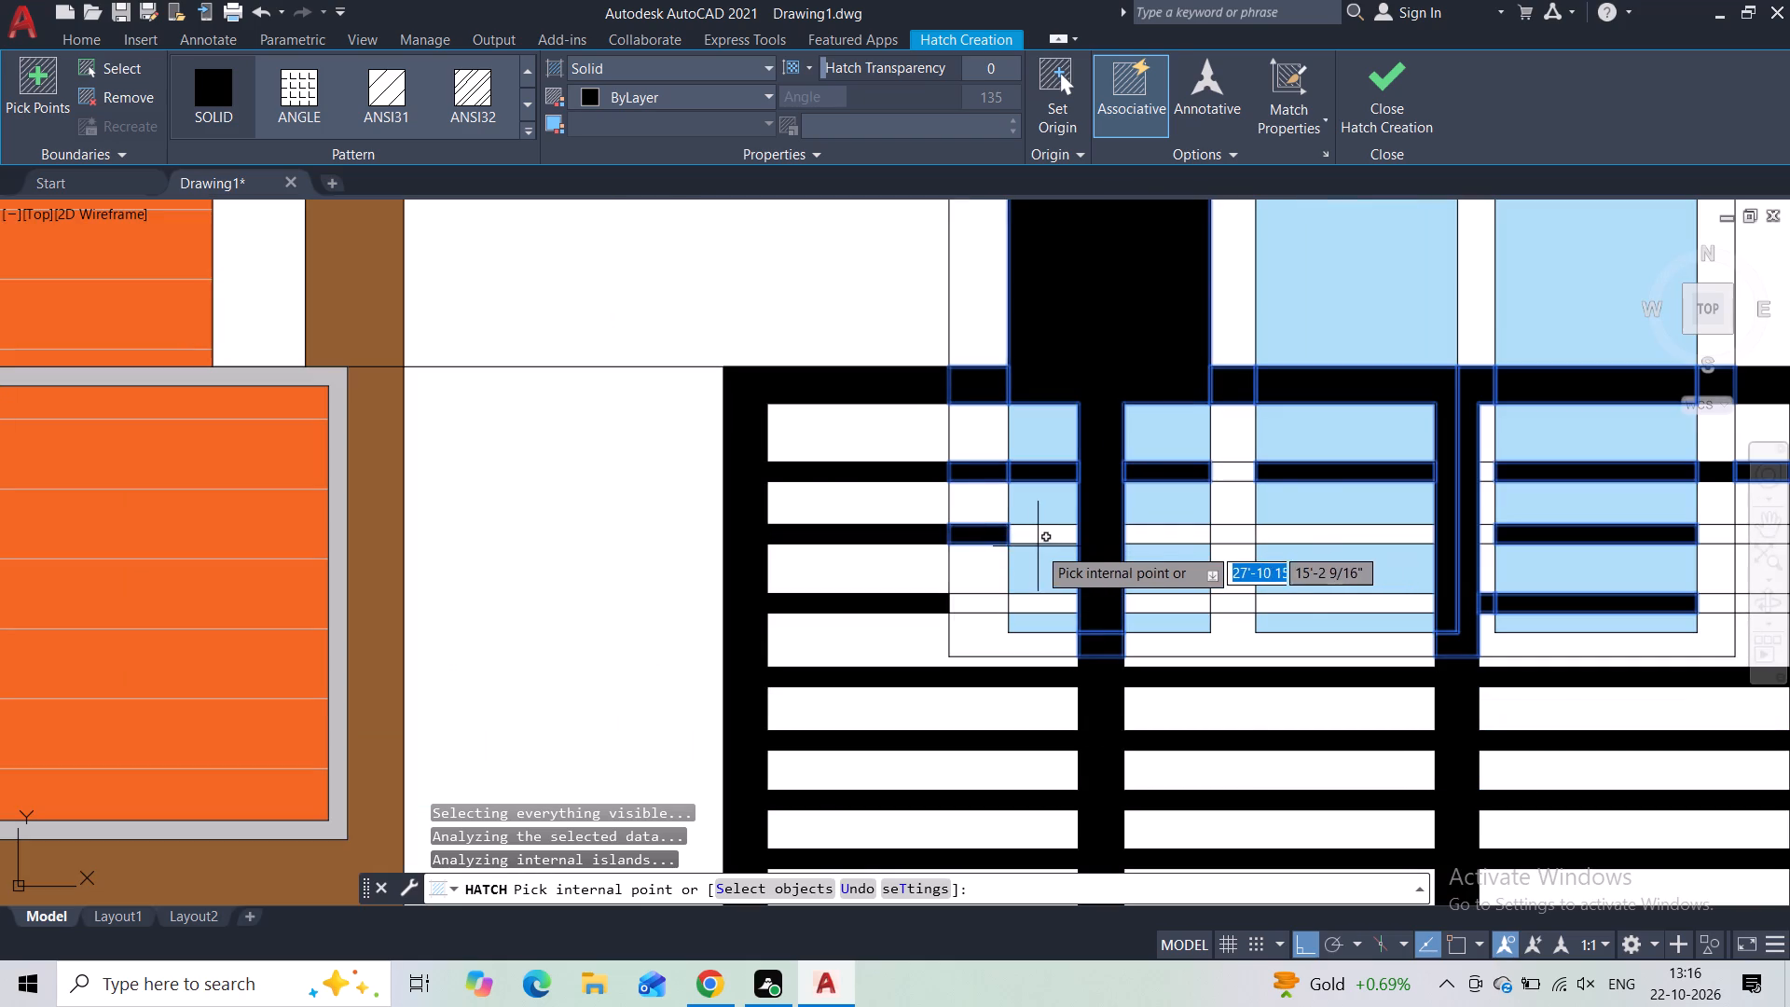
left_click(1039, 540)
left_click(1140, 535)
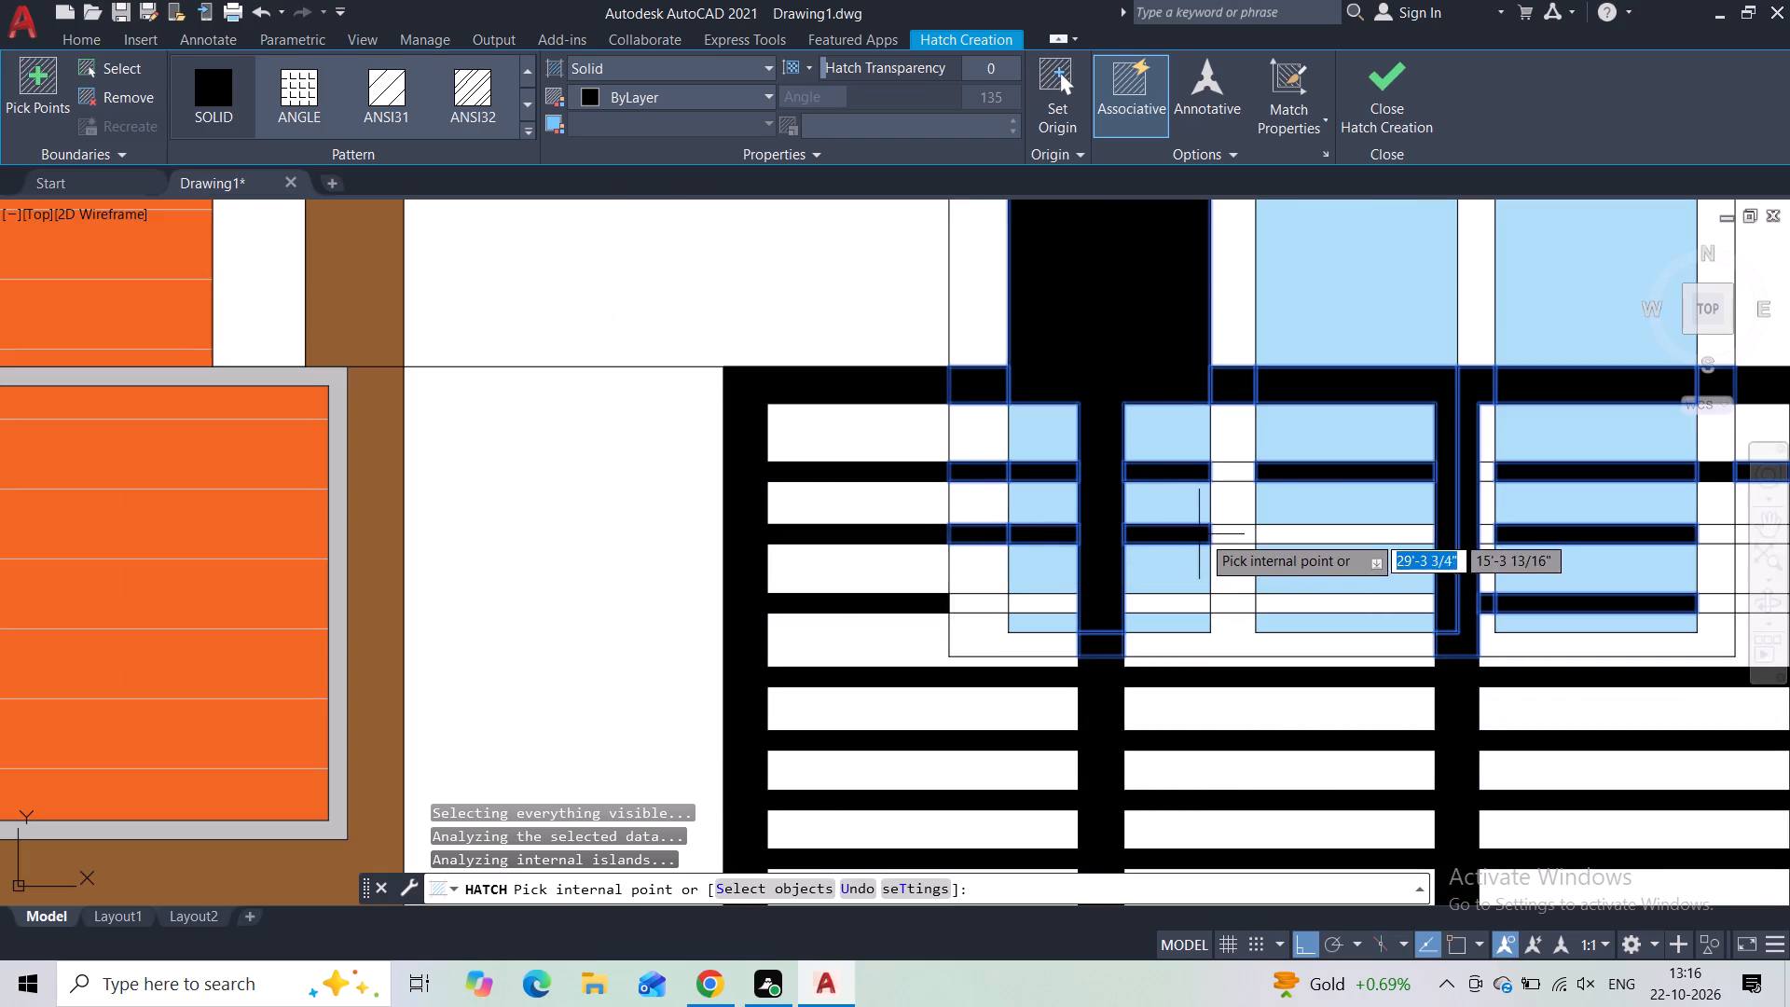
scroll(1201, 608, "down", 1)
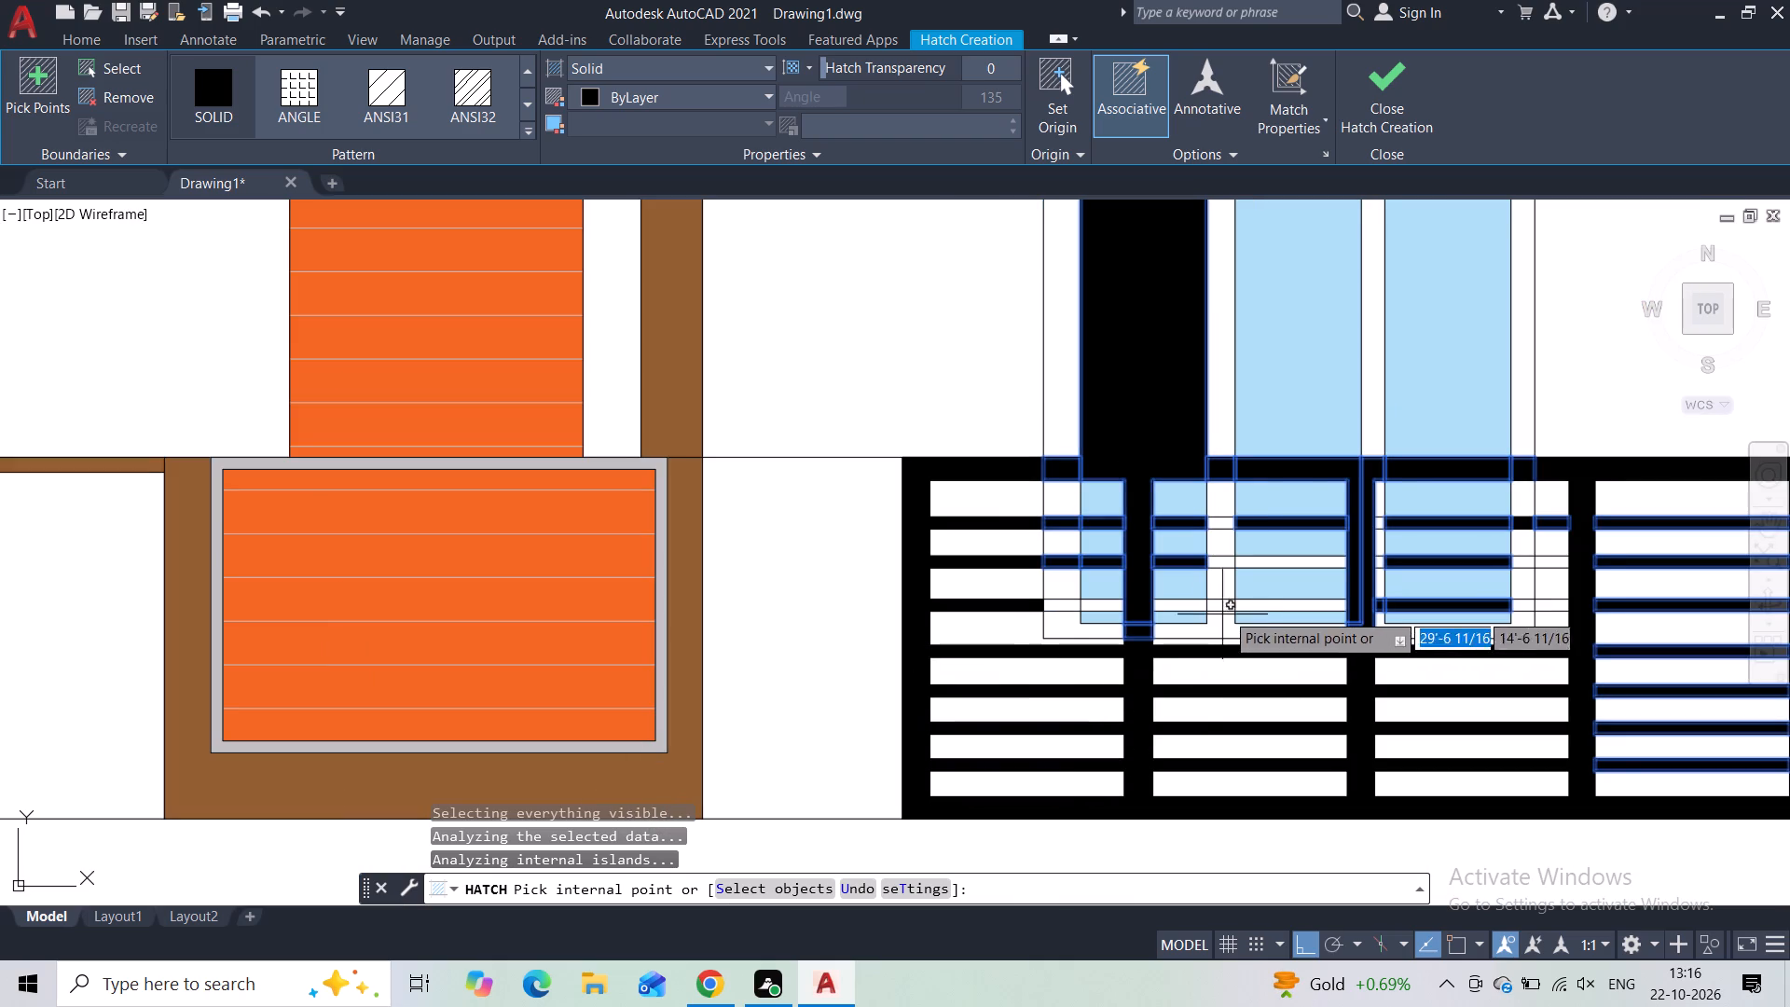
scroll(1218, 532, "up", 2)
left_click(1220, 514)
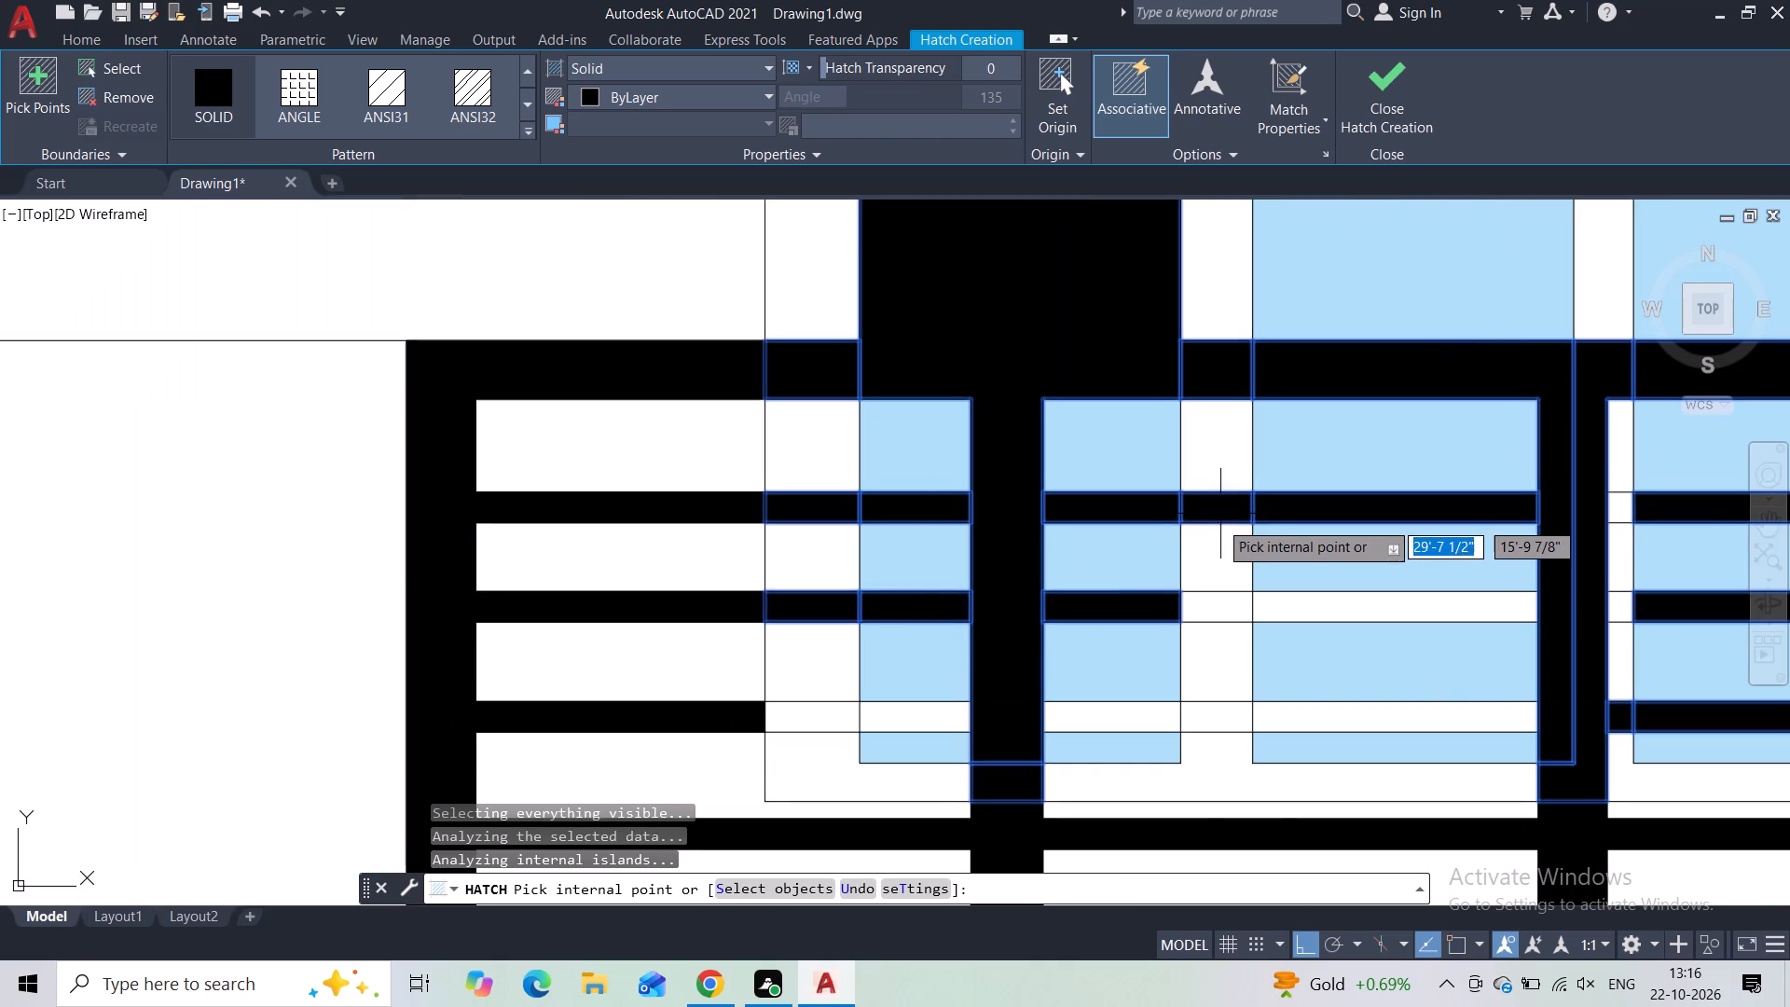
left_click(1201, 592)
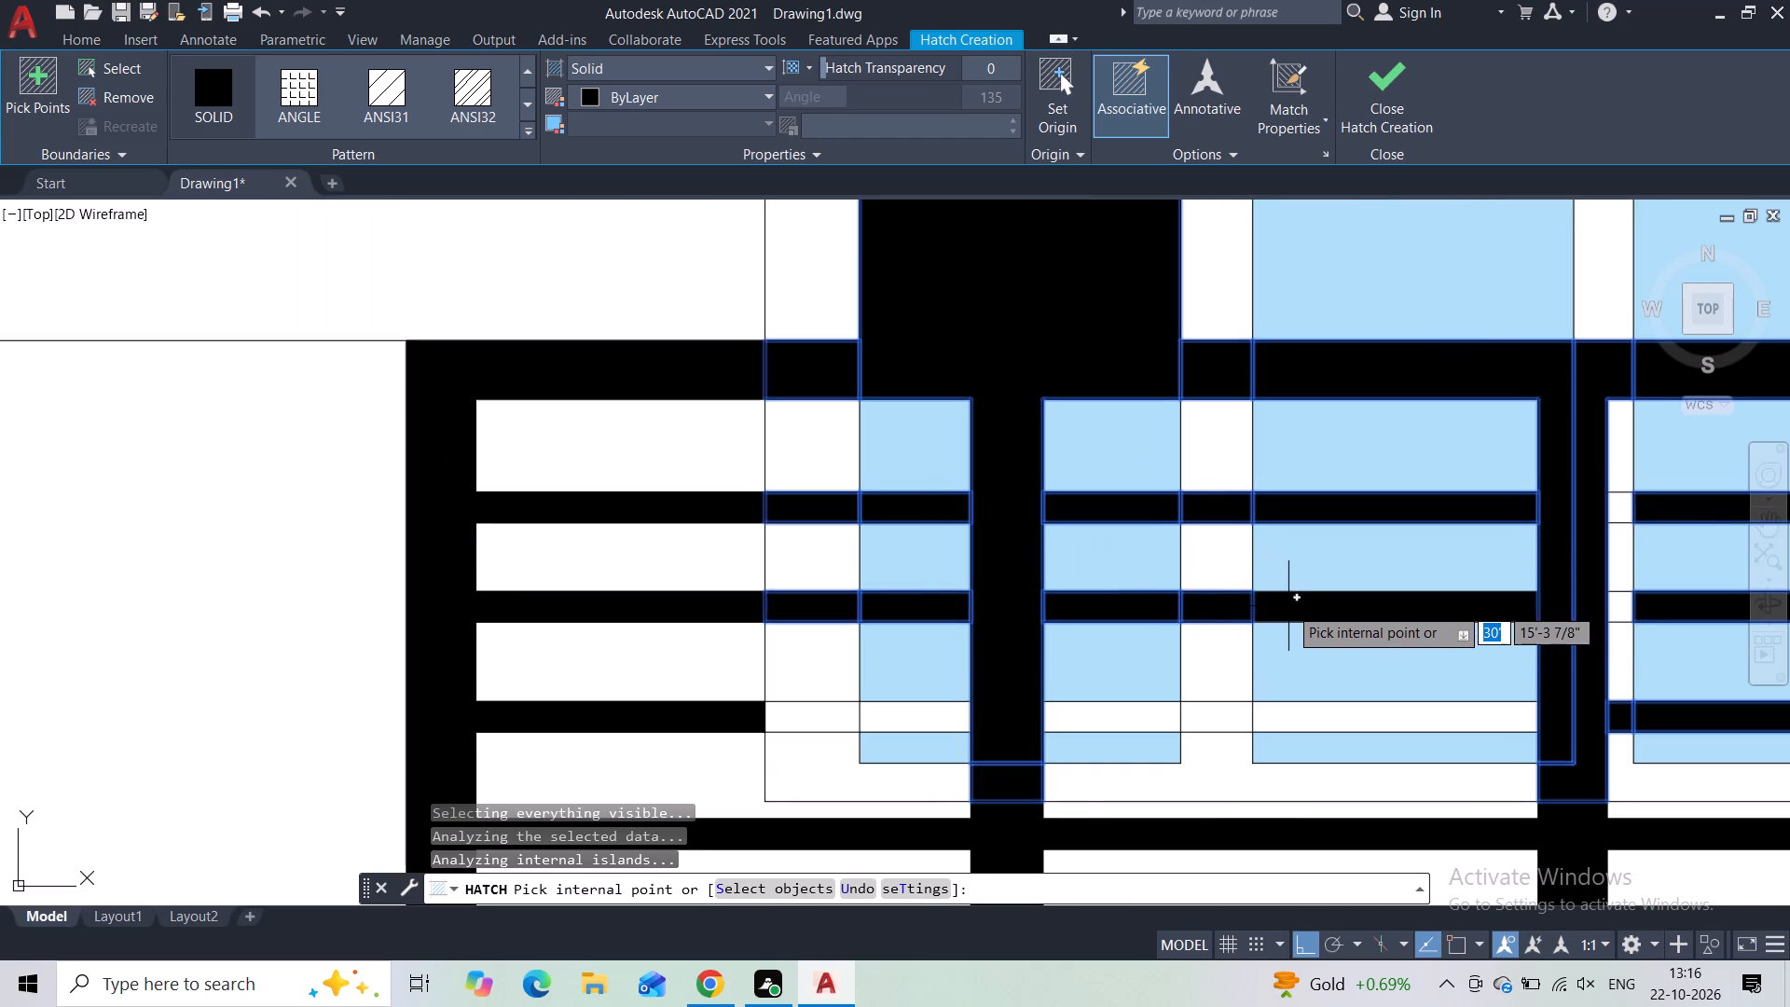
left_click(1288, 606)
Fill the third slat of the first and second louver panels with black where it crosses the window.
left_click(1186, 721)
left_click(1275, 718)
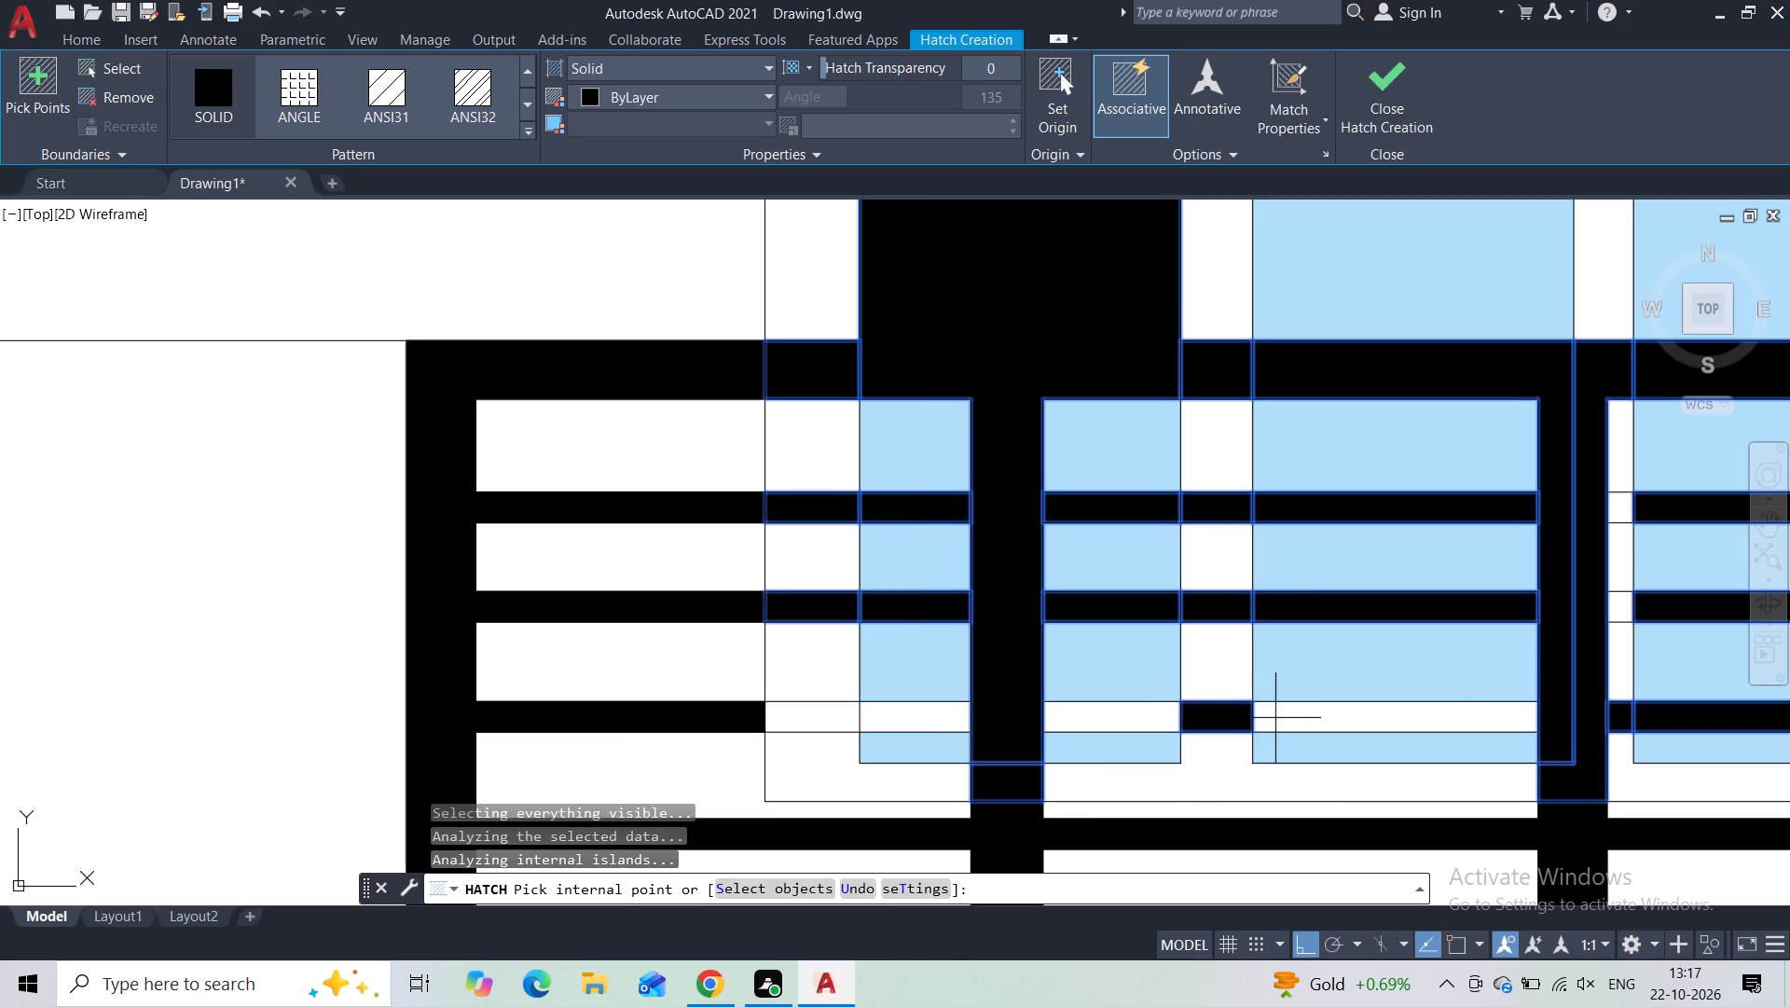
left_click(1099, 719)
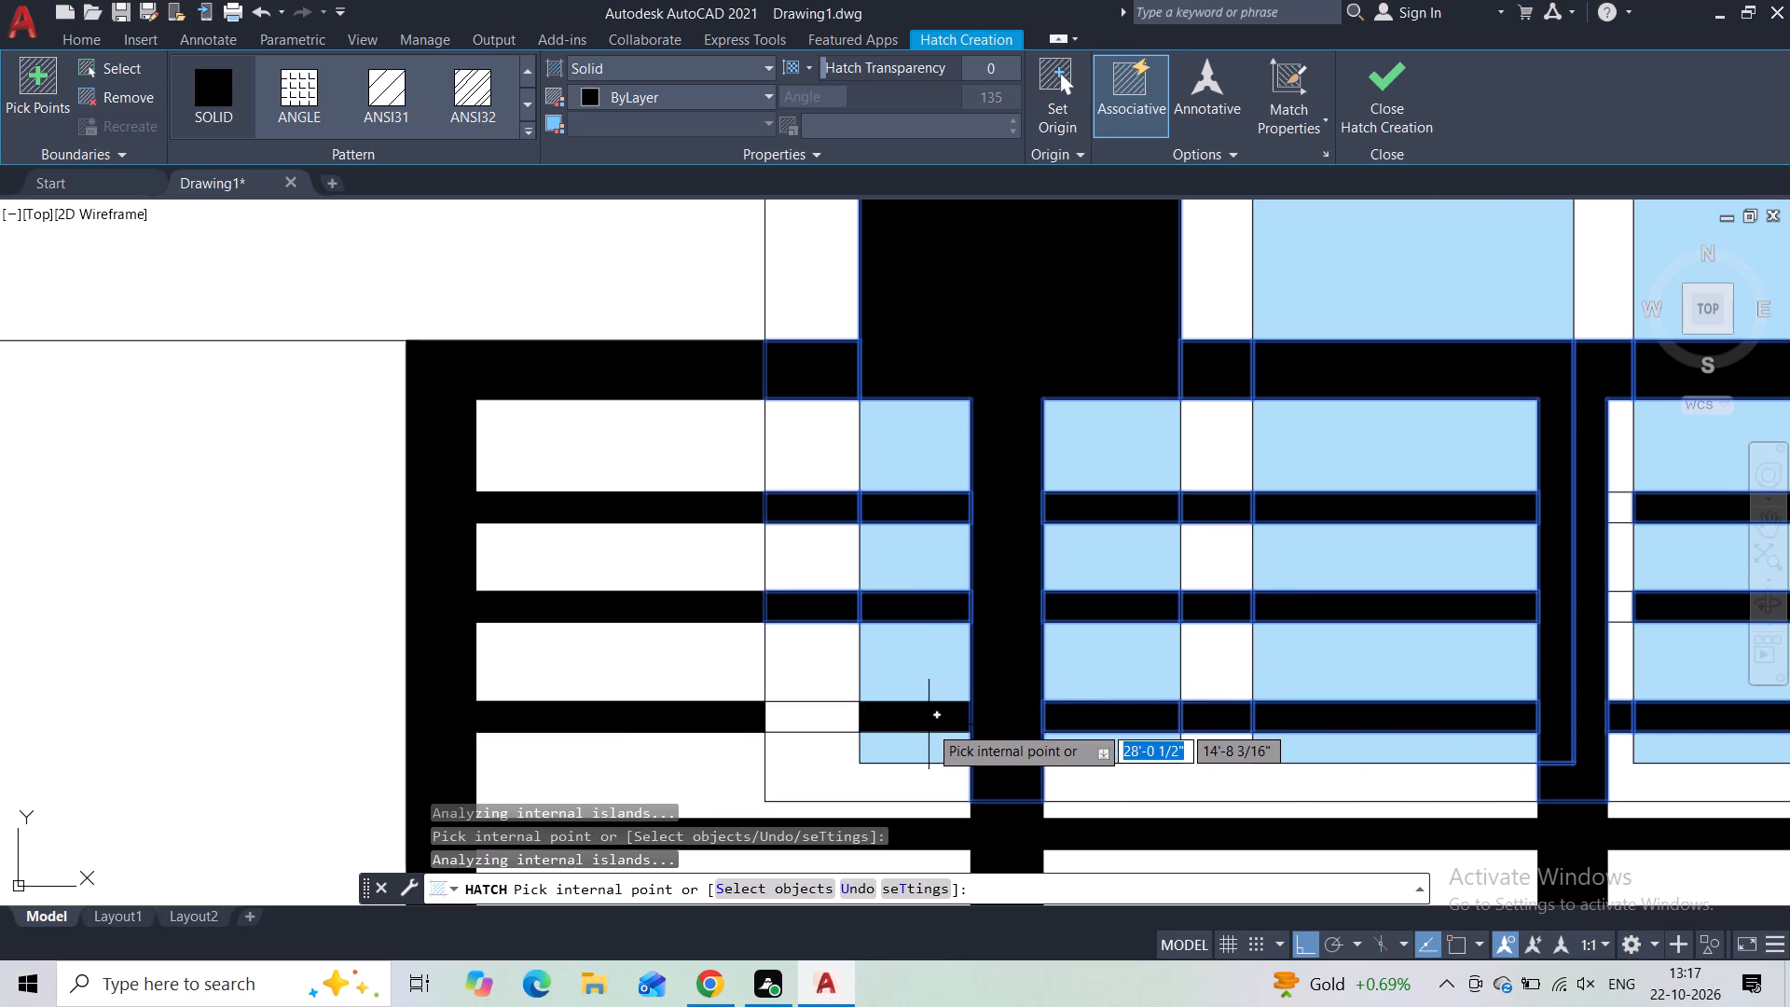
left_click(929, 724)
left_click(835, 726)
Fill the remaining gaps in the third panel's upper three slats within the window frame with black.
scroll(924, 711, "down", 2)
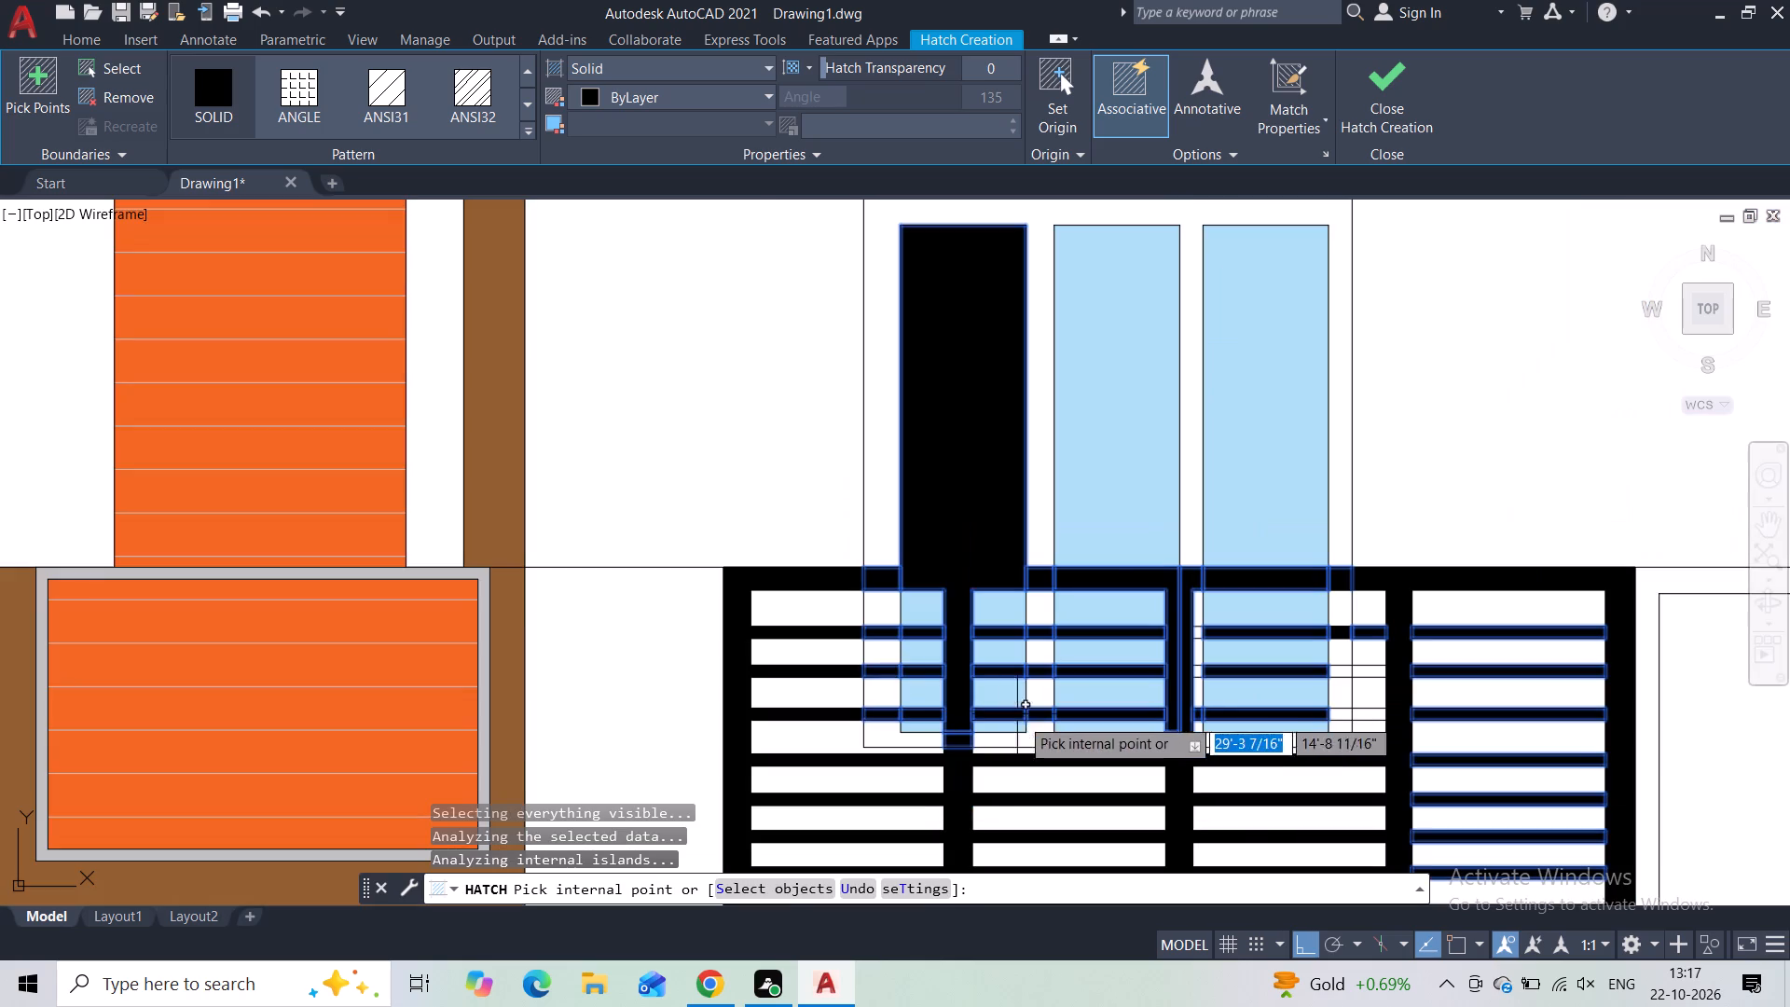
middle_click_drag(1028, 784, 851, 730)
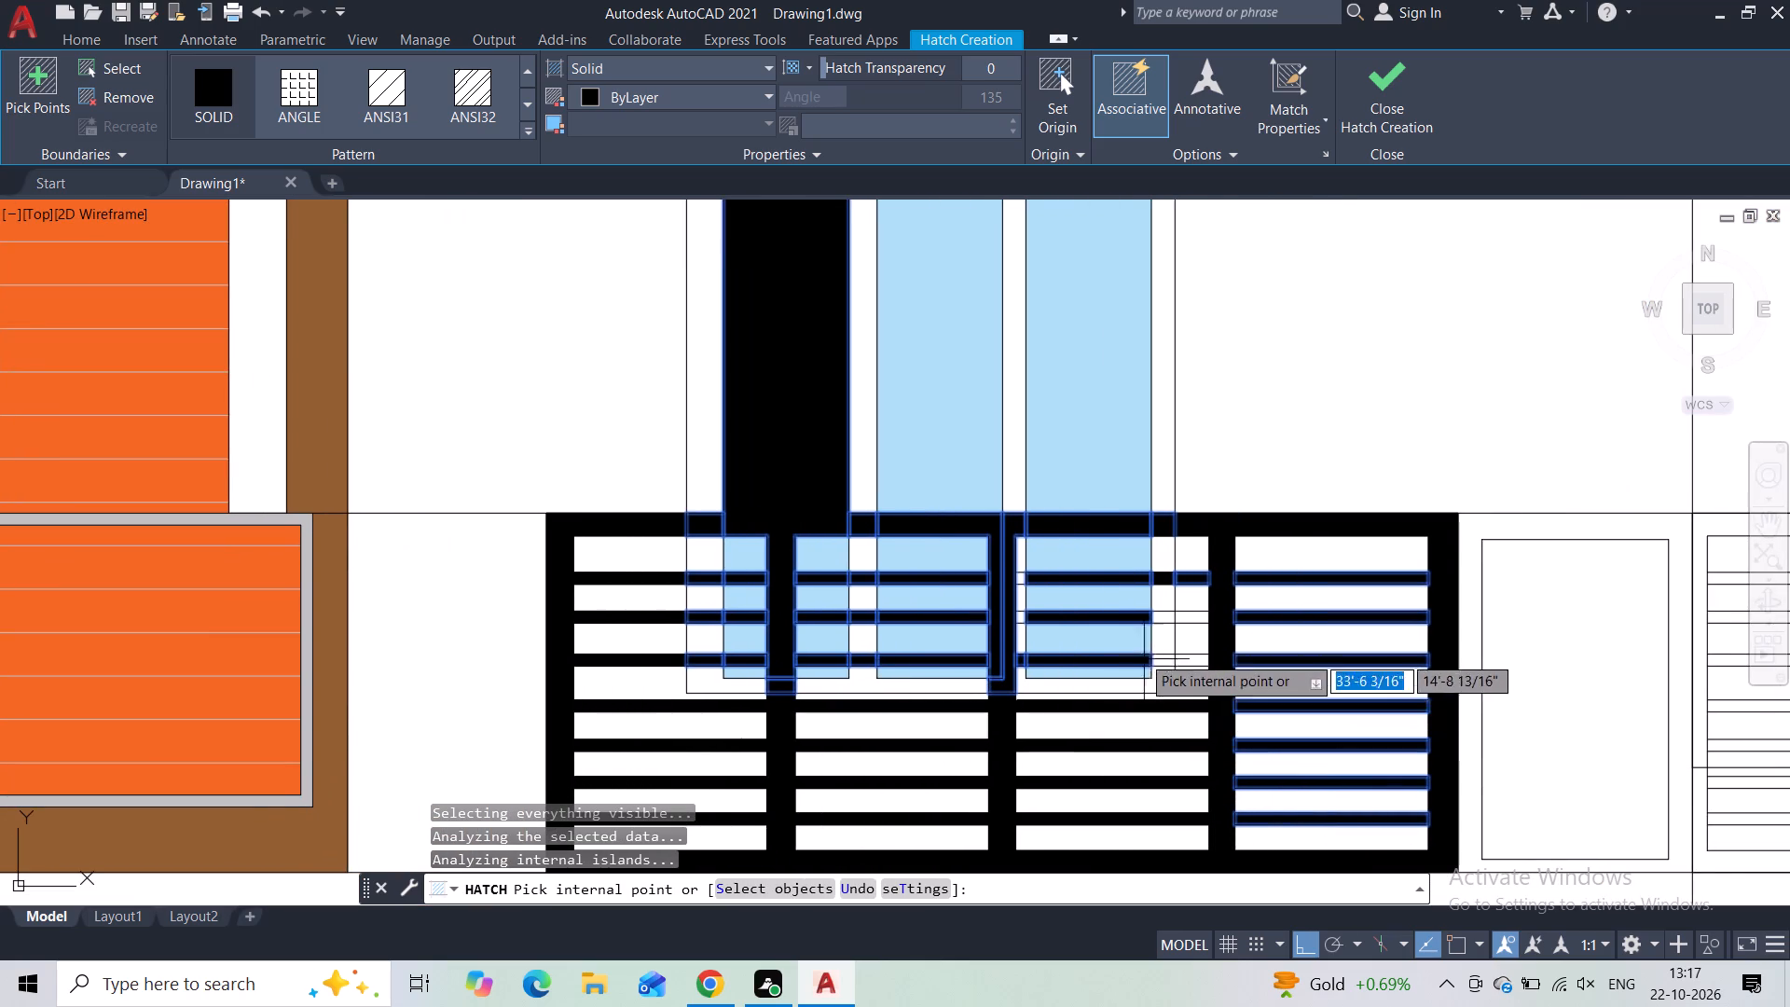
scroll(1016, 593, "up", 4)
left_click(1021, 498)
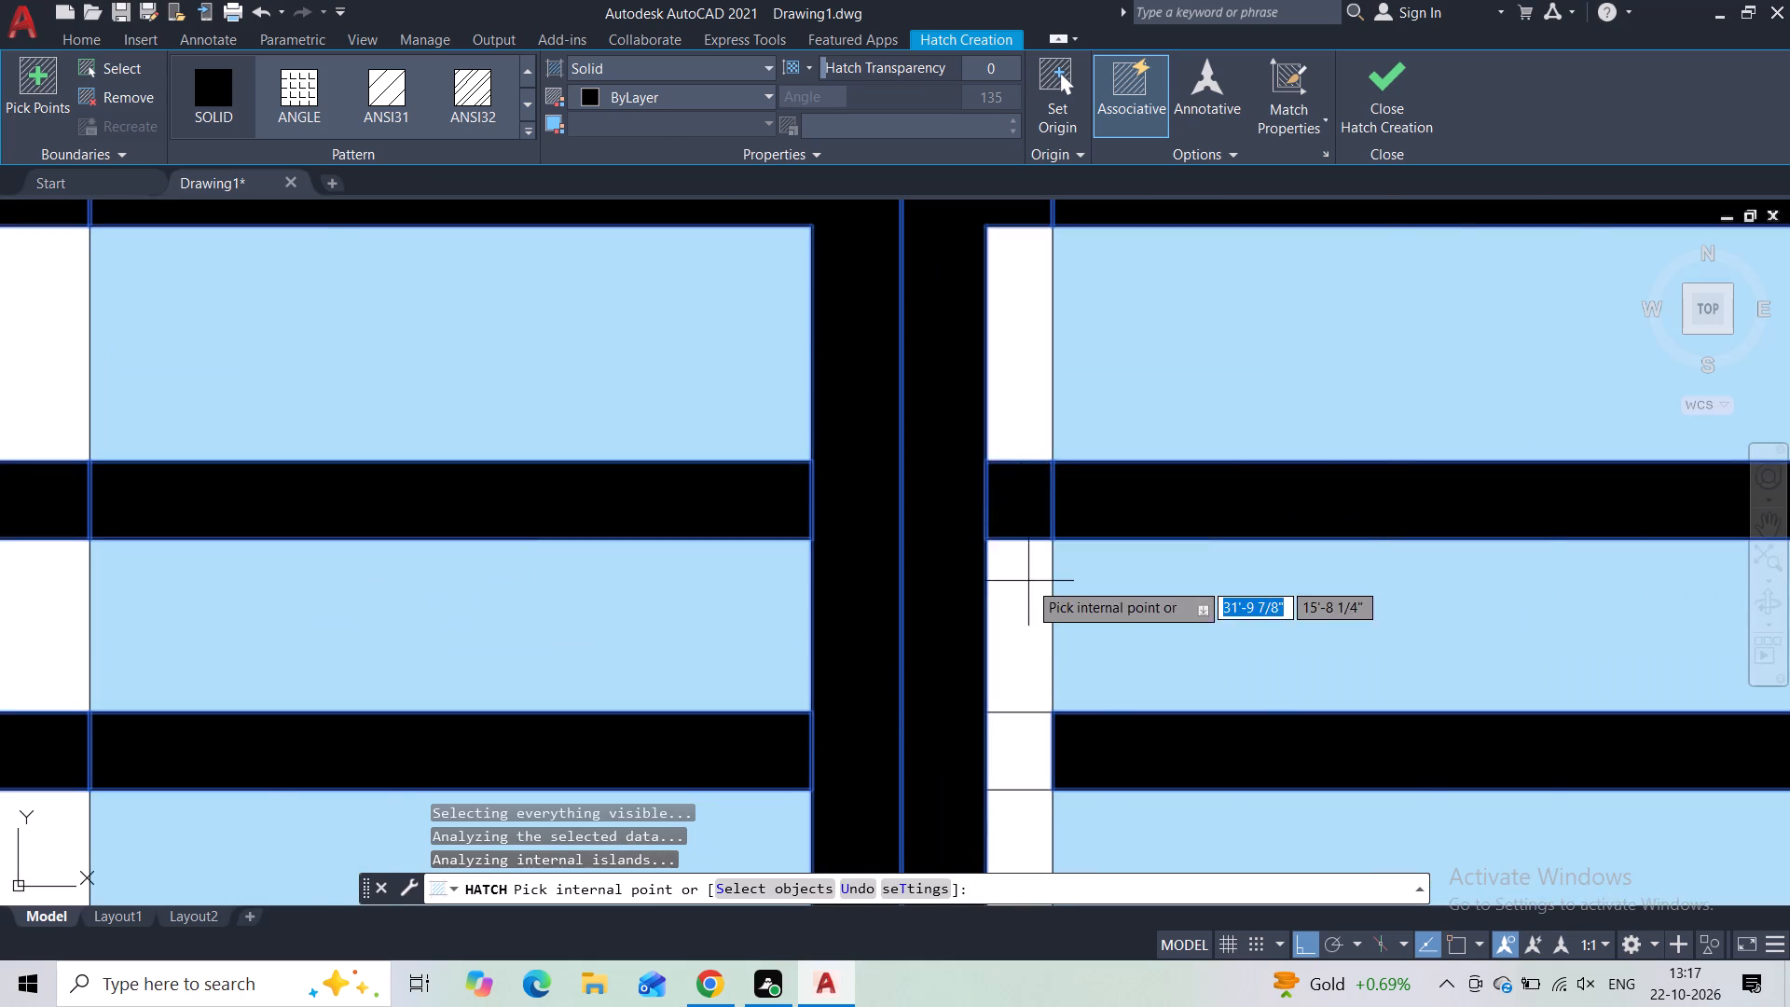
scroll(1028, 596, "down", 1)
left_click(1026, 694)
middle_click_drag(1077, 697, 1033, 511)
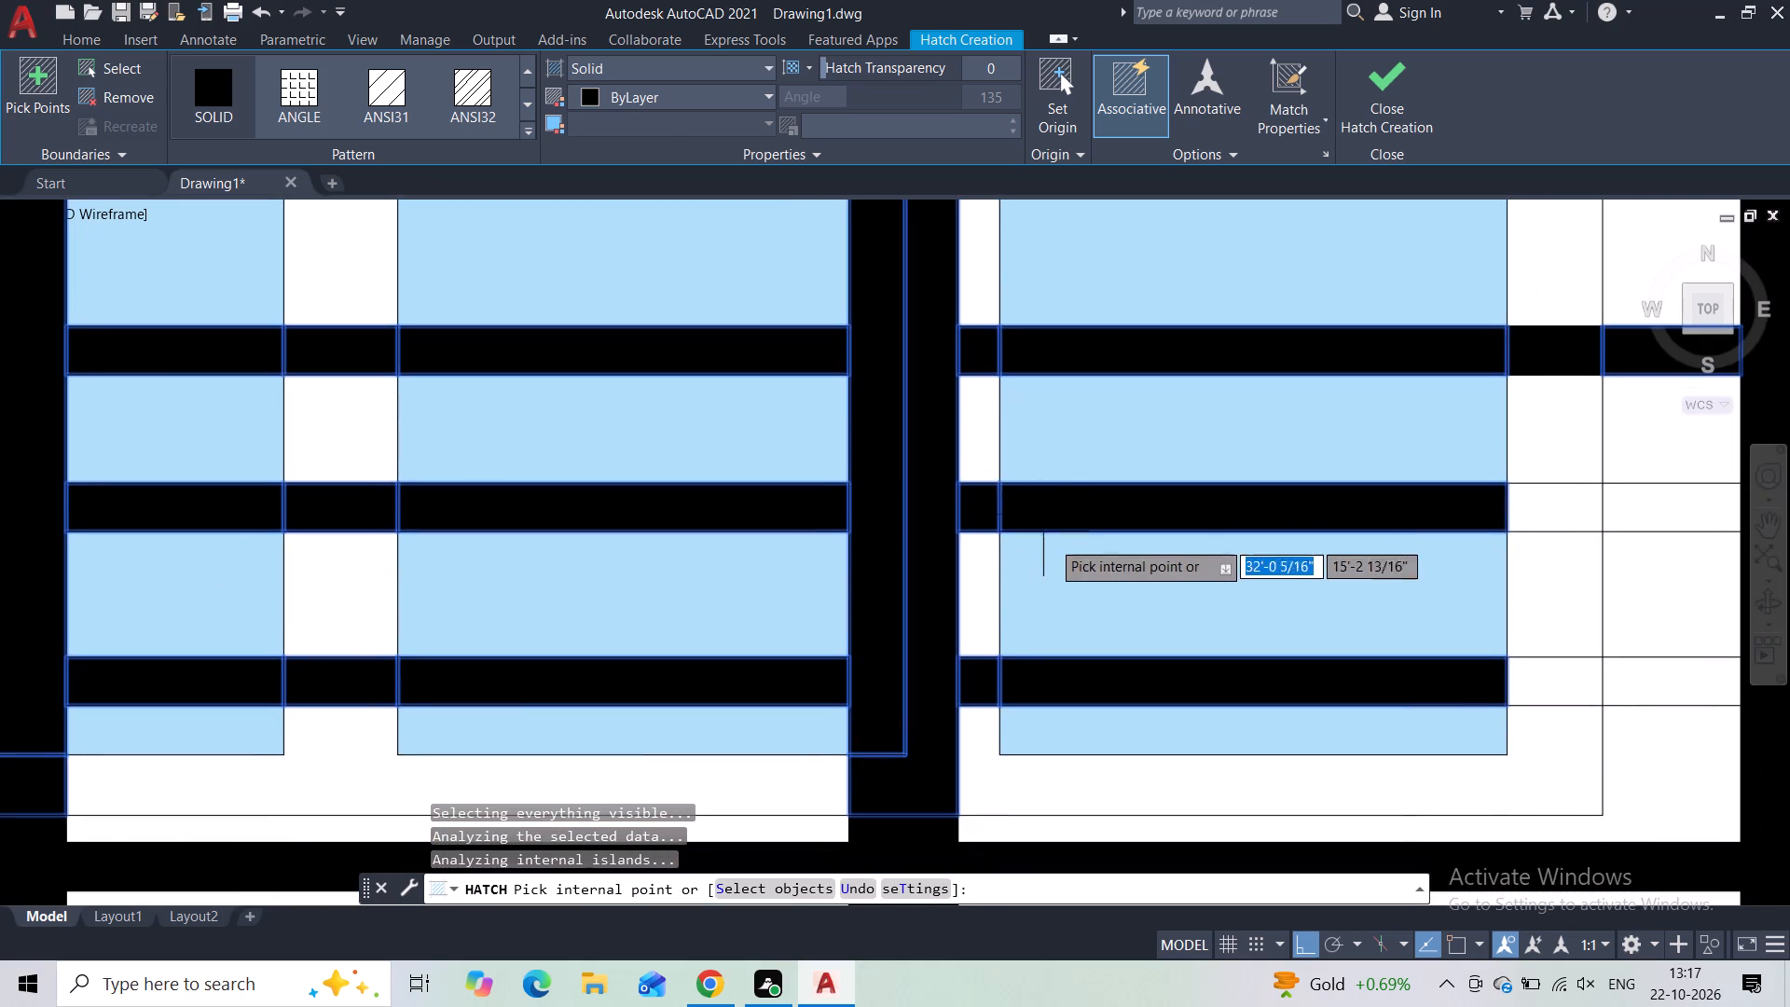
left_click(1554, 670)
left_click(1530, 516)
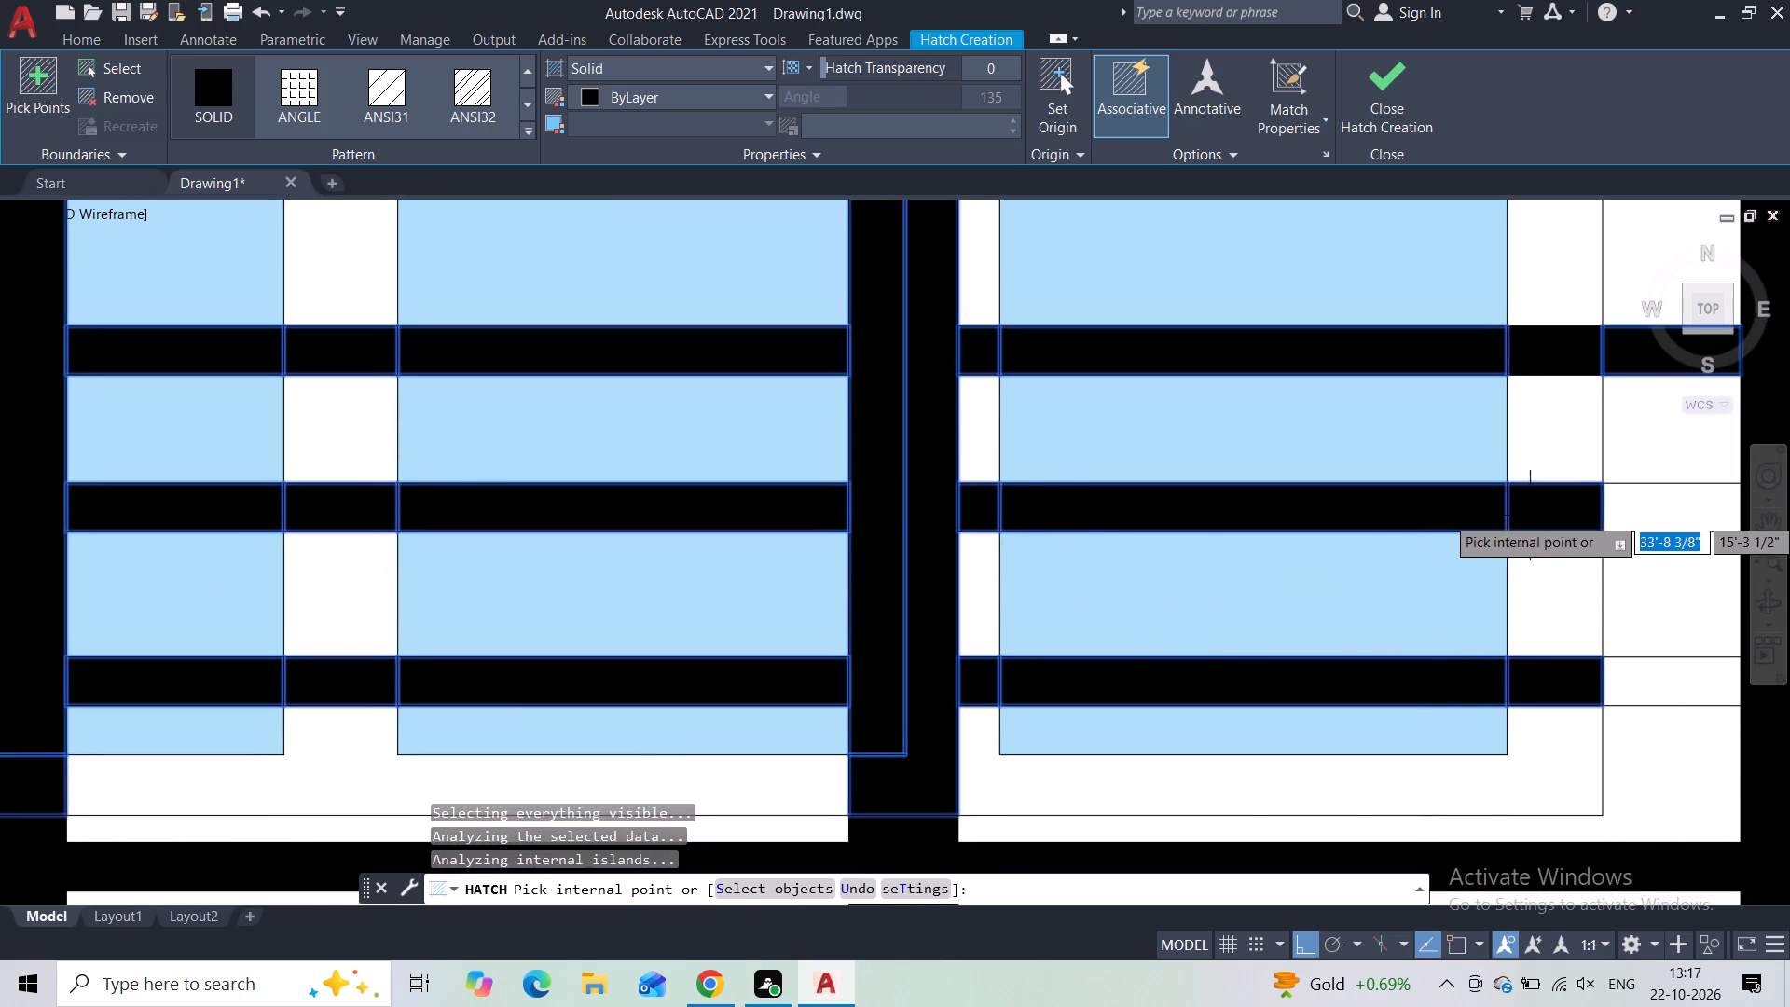
Fill the third panel's second and third slat ends between the window frame and divider with black, undoing the stray gap fill.
middle_click_drag(1510, 542, 1076, 601)
scroll(1194, 562, "down", 2)
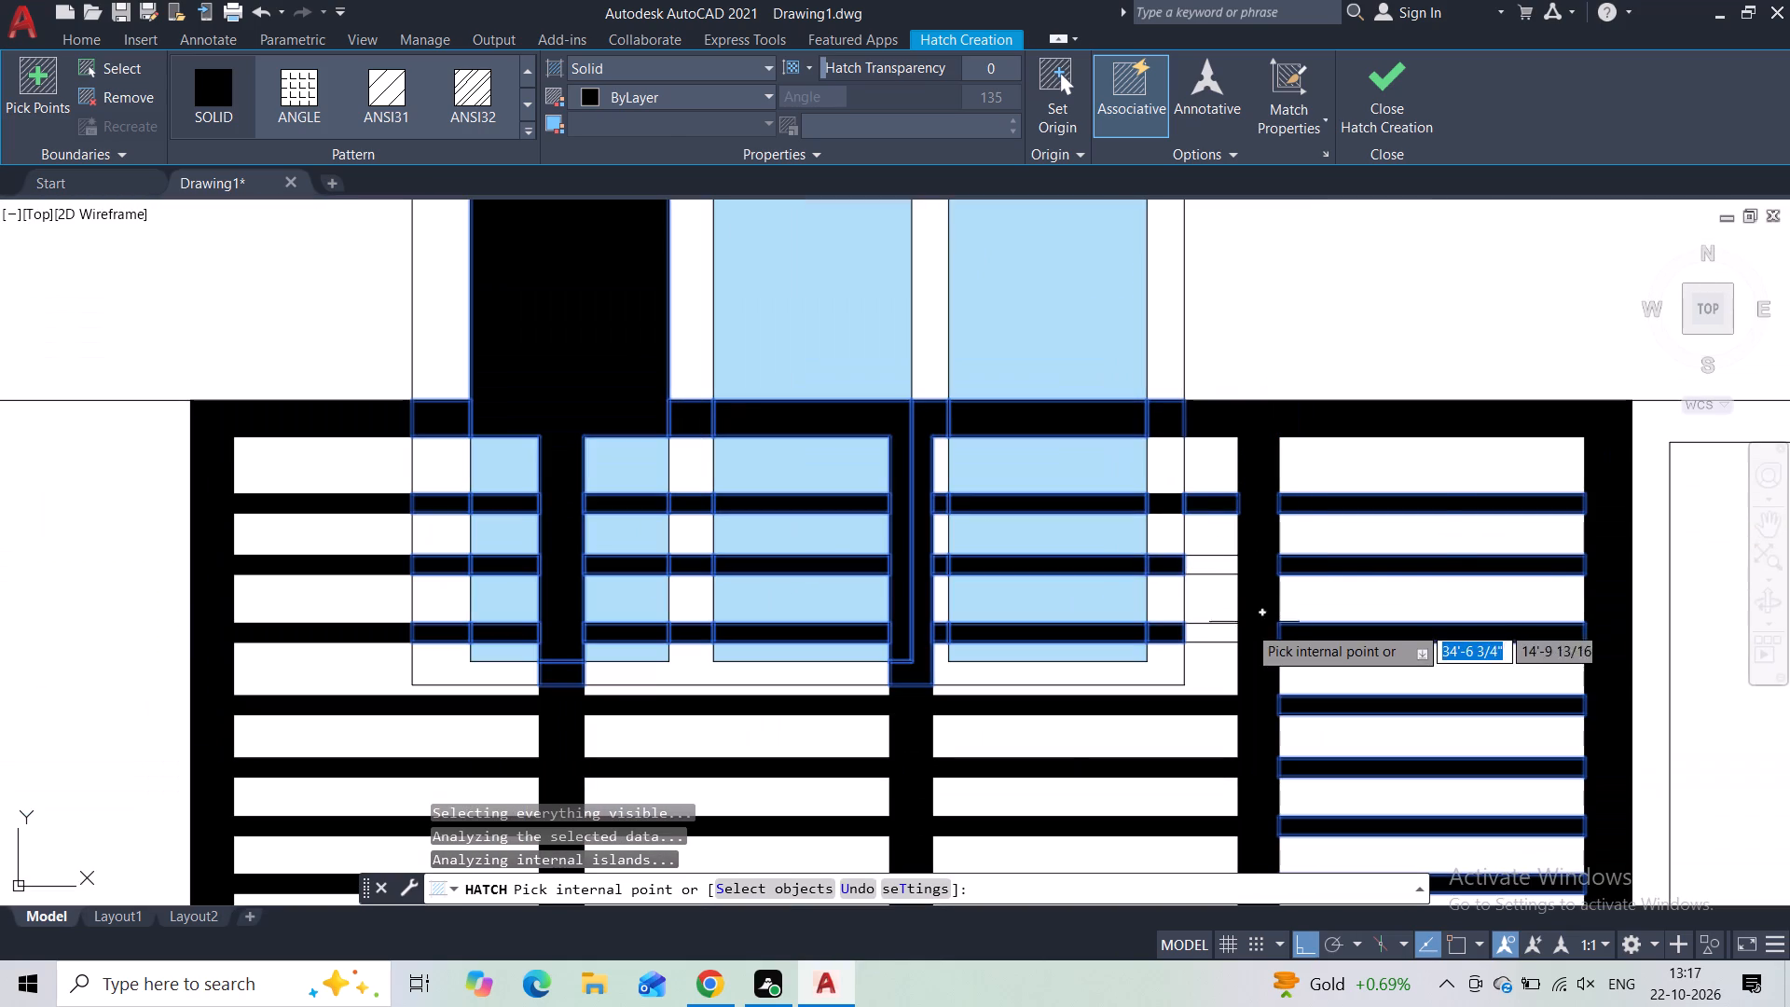
left_click(1214, 632)
right_click(1214, 604)
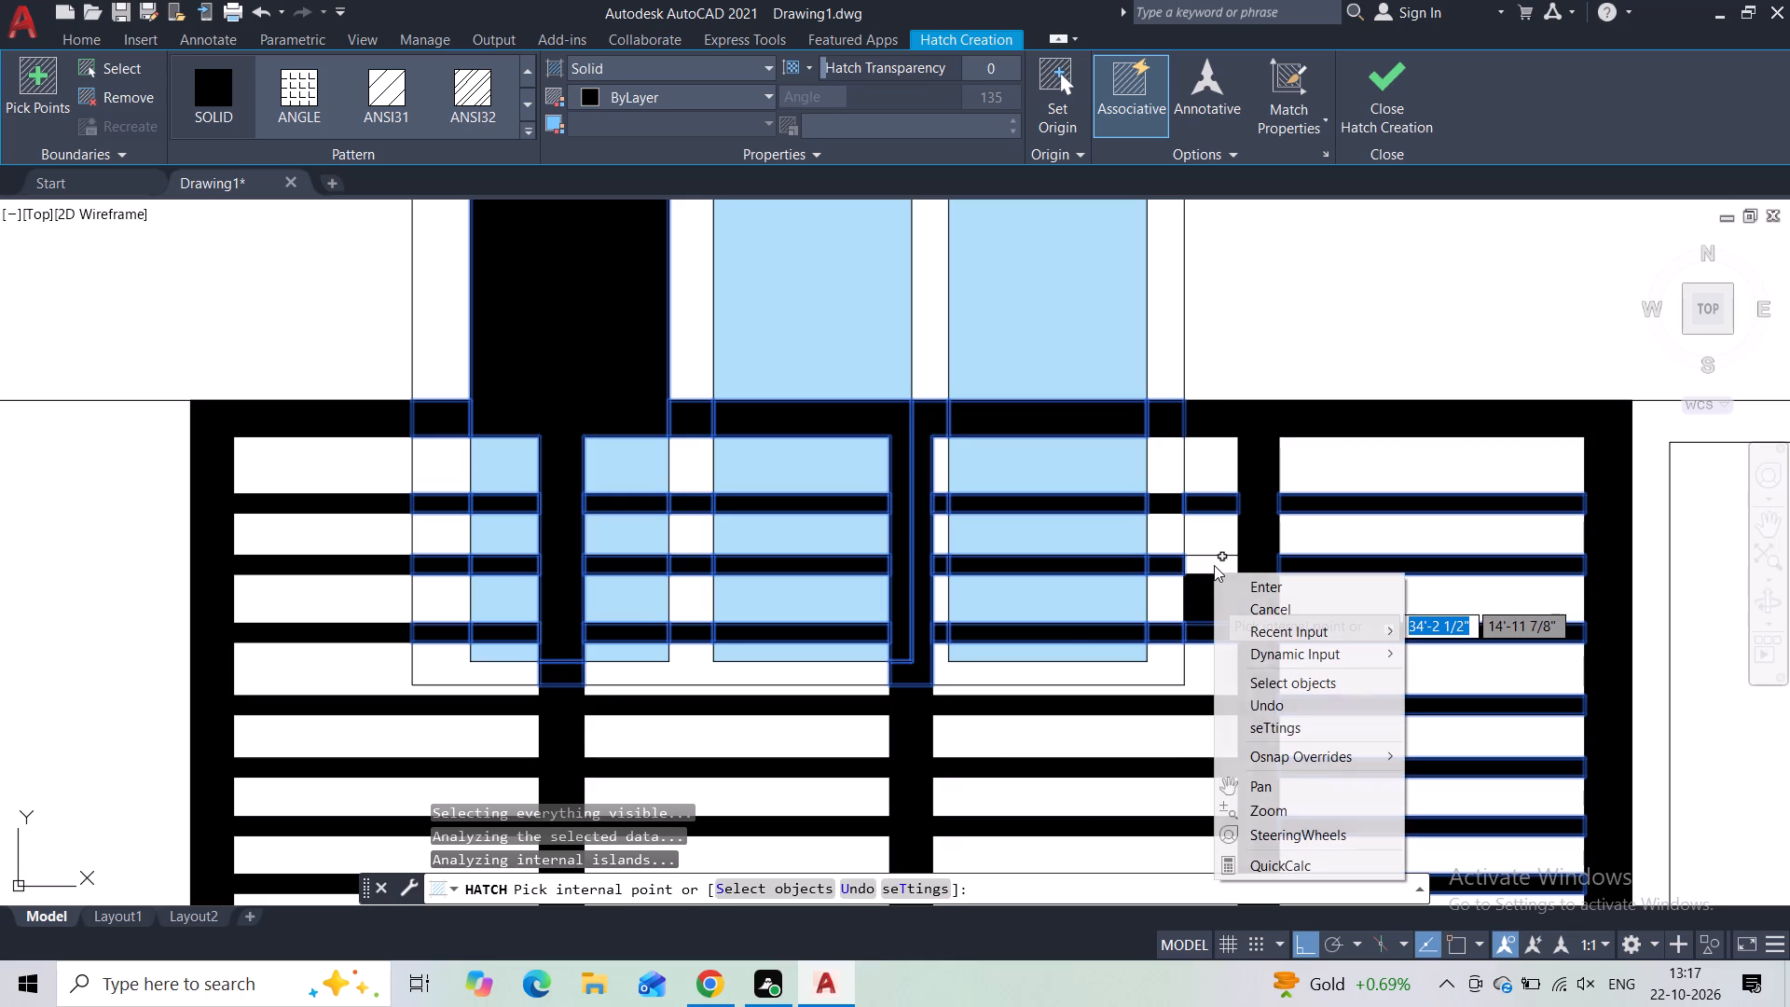
key("Escape")
key("ctrl+z")
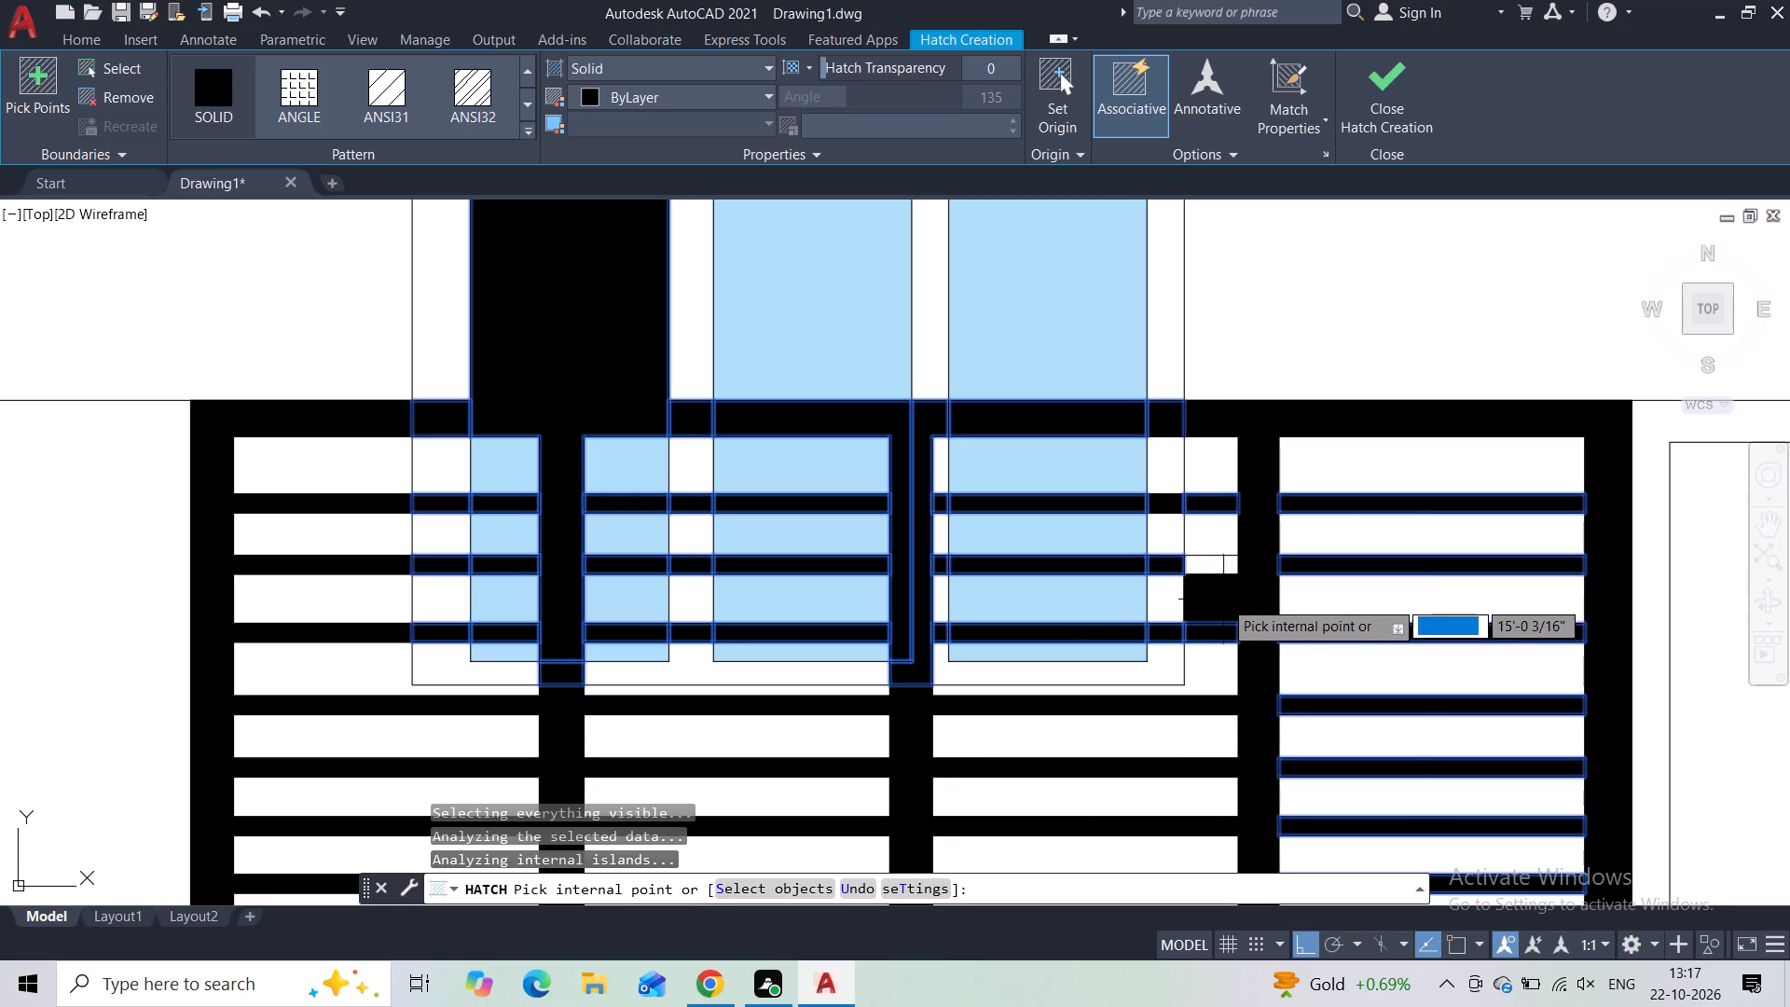
left_click(1221, 569)
left_click(1205, 638)
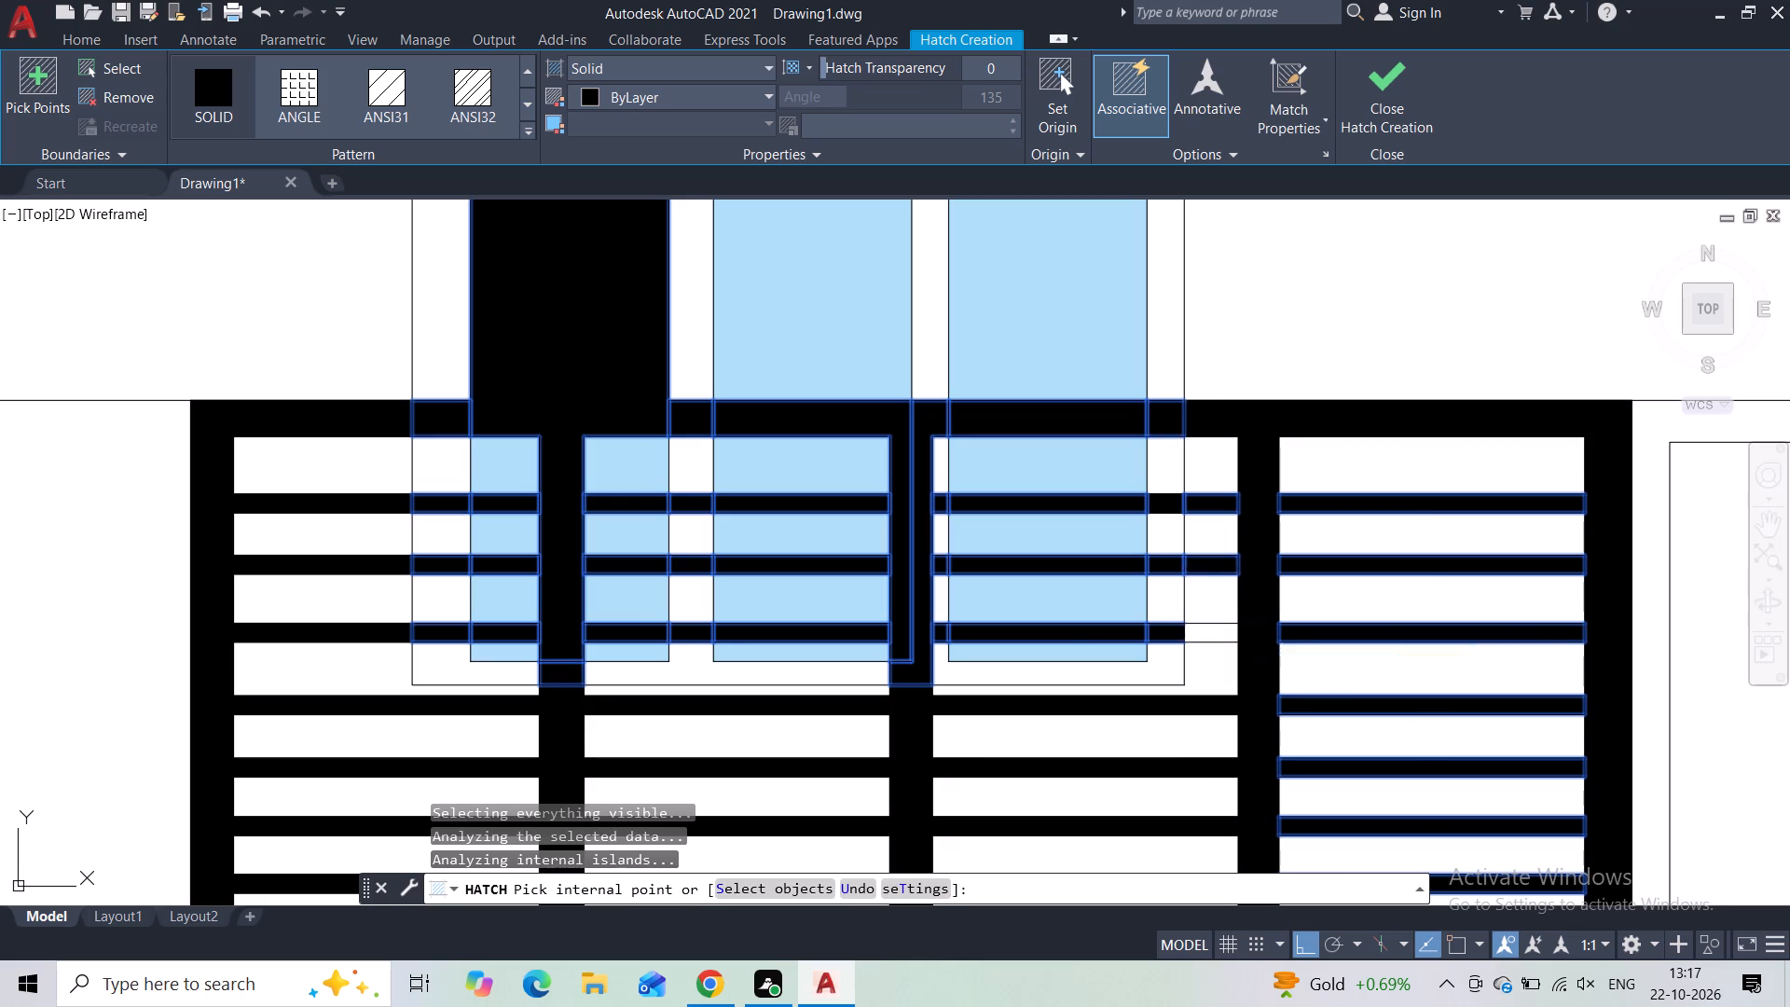
scroll(1205, 503, "down", 2)
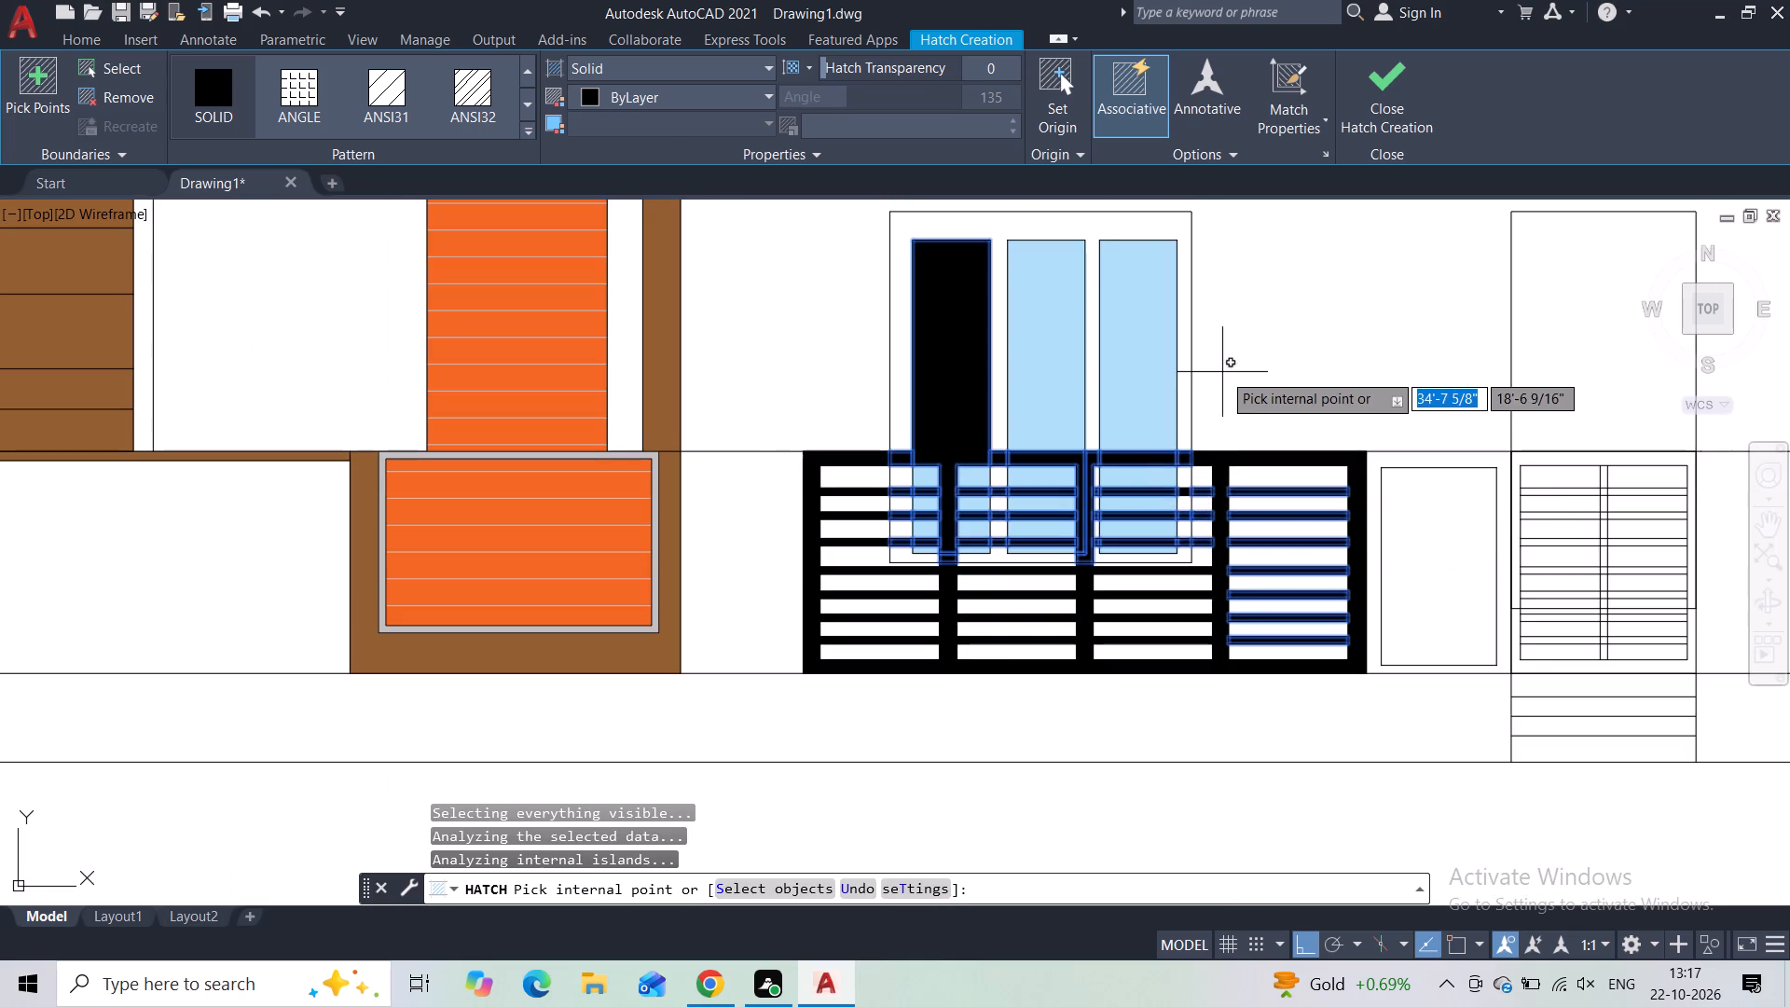
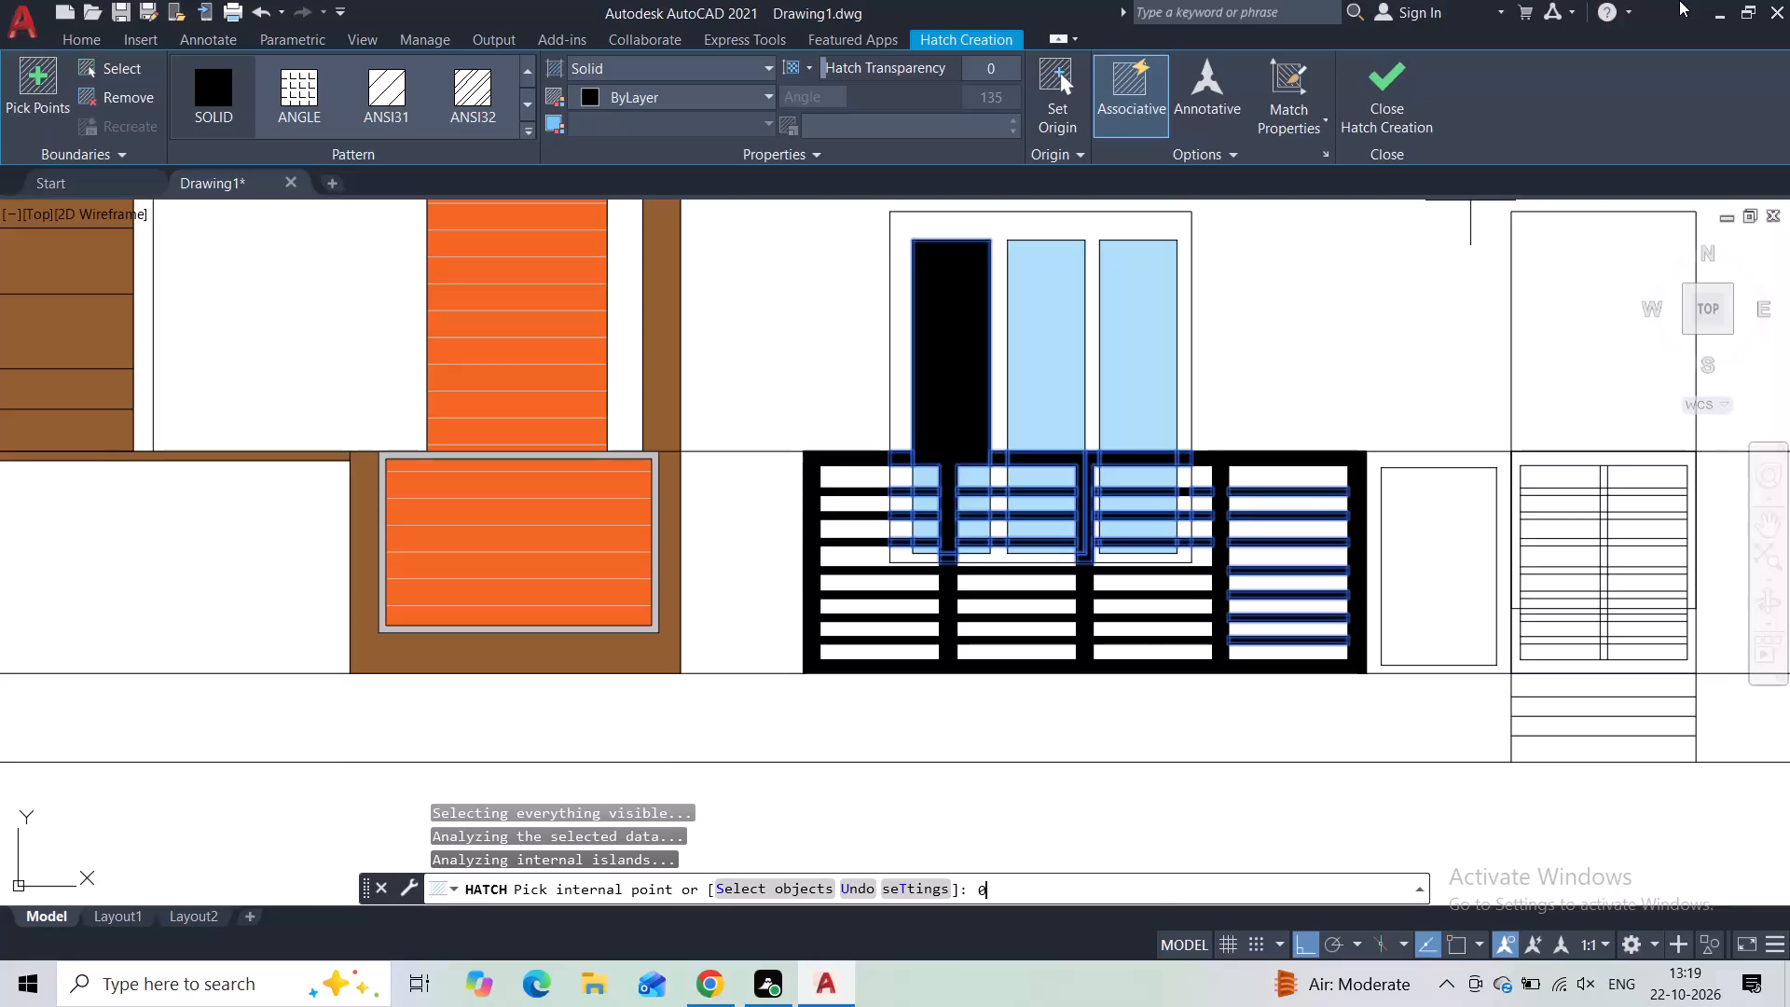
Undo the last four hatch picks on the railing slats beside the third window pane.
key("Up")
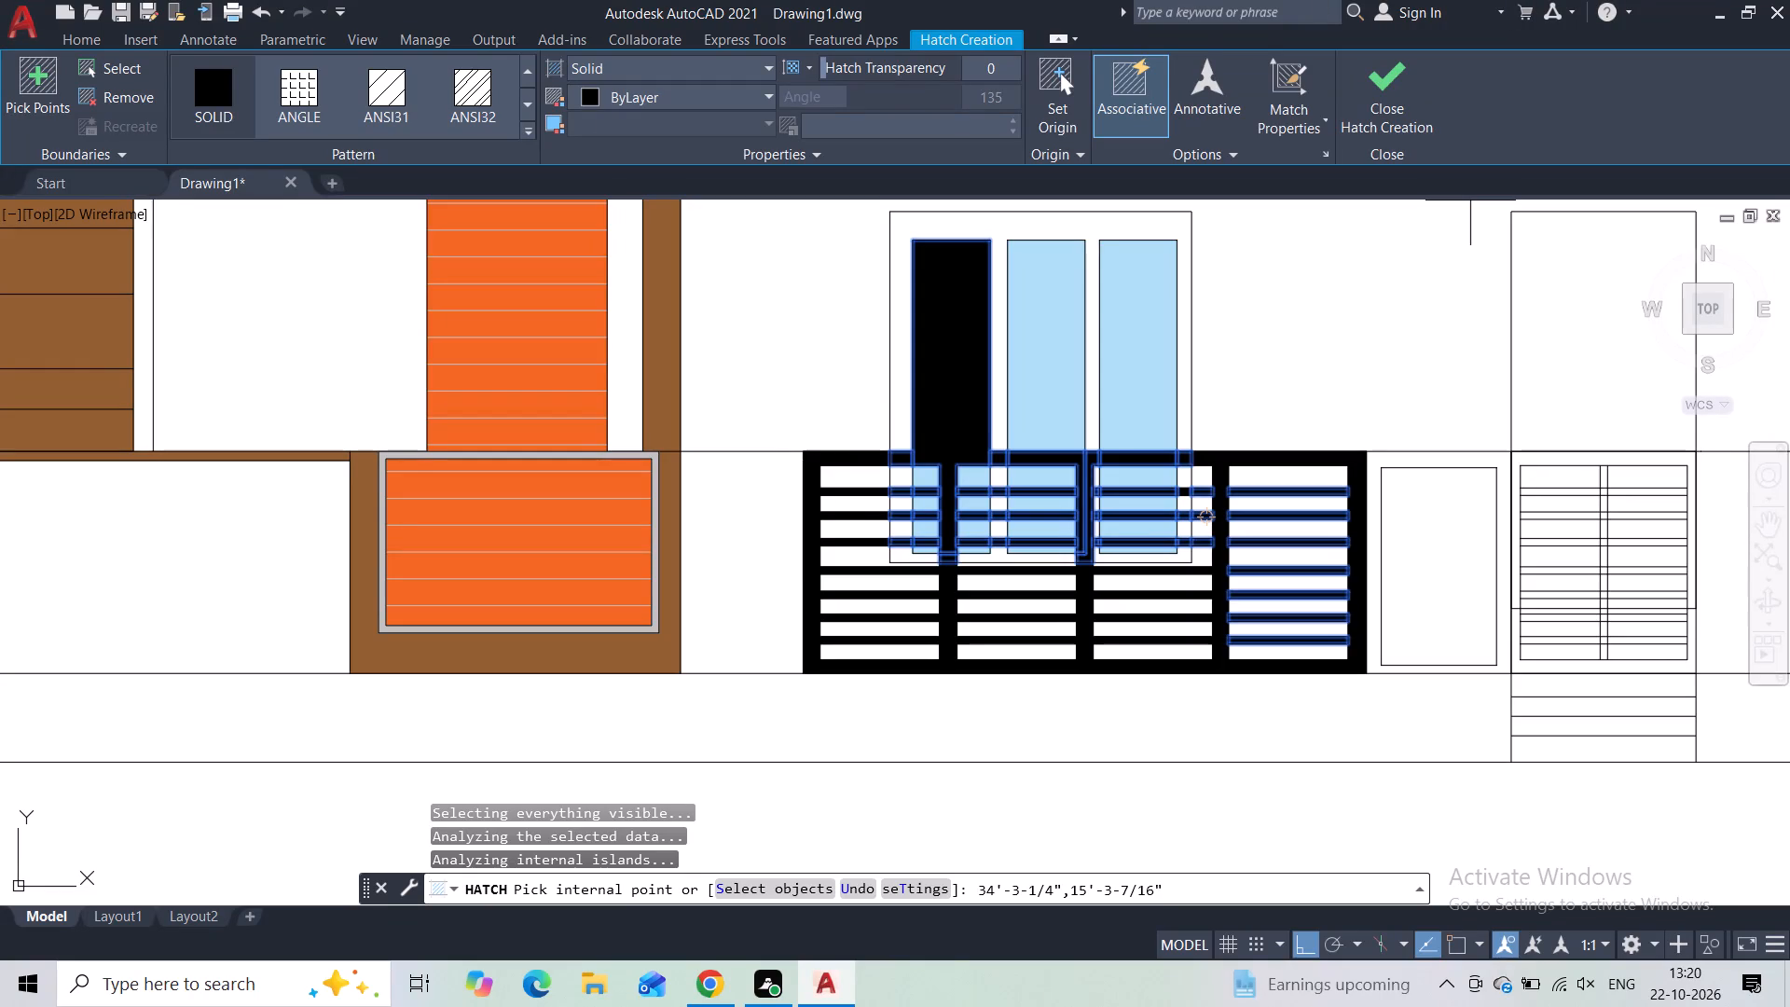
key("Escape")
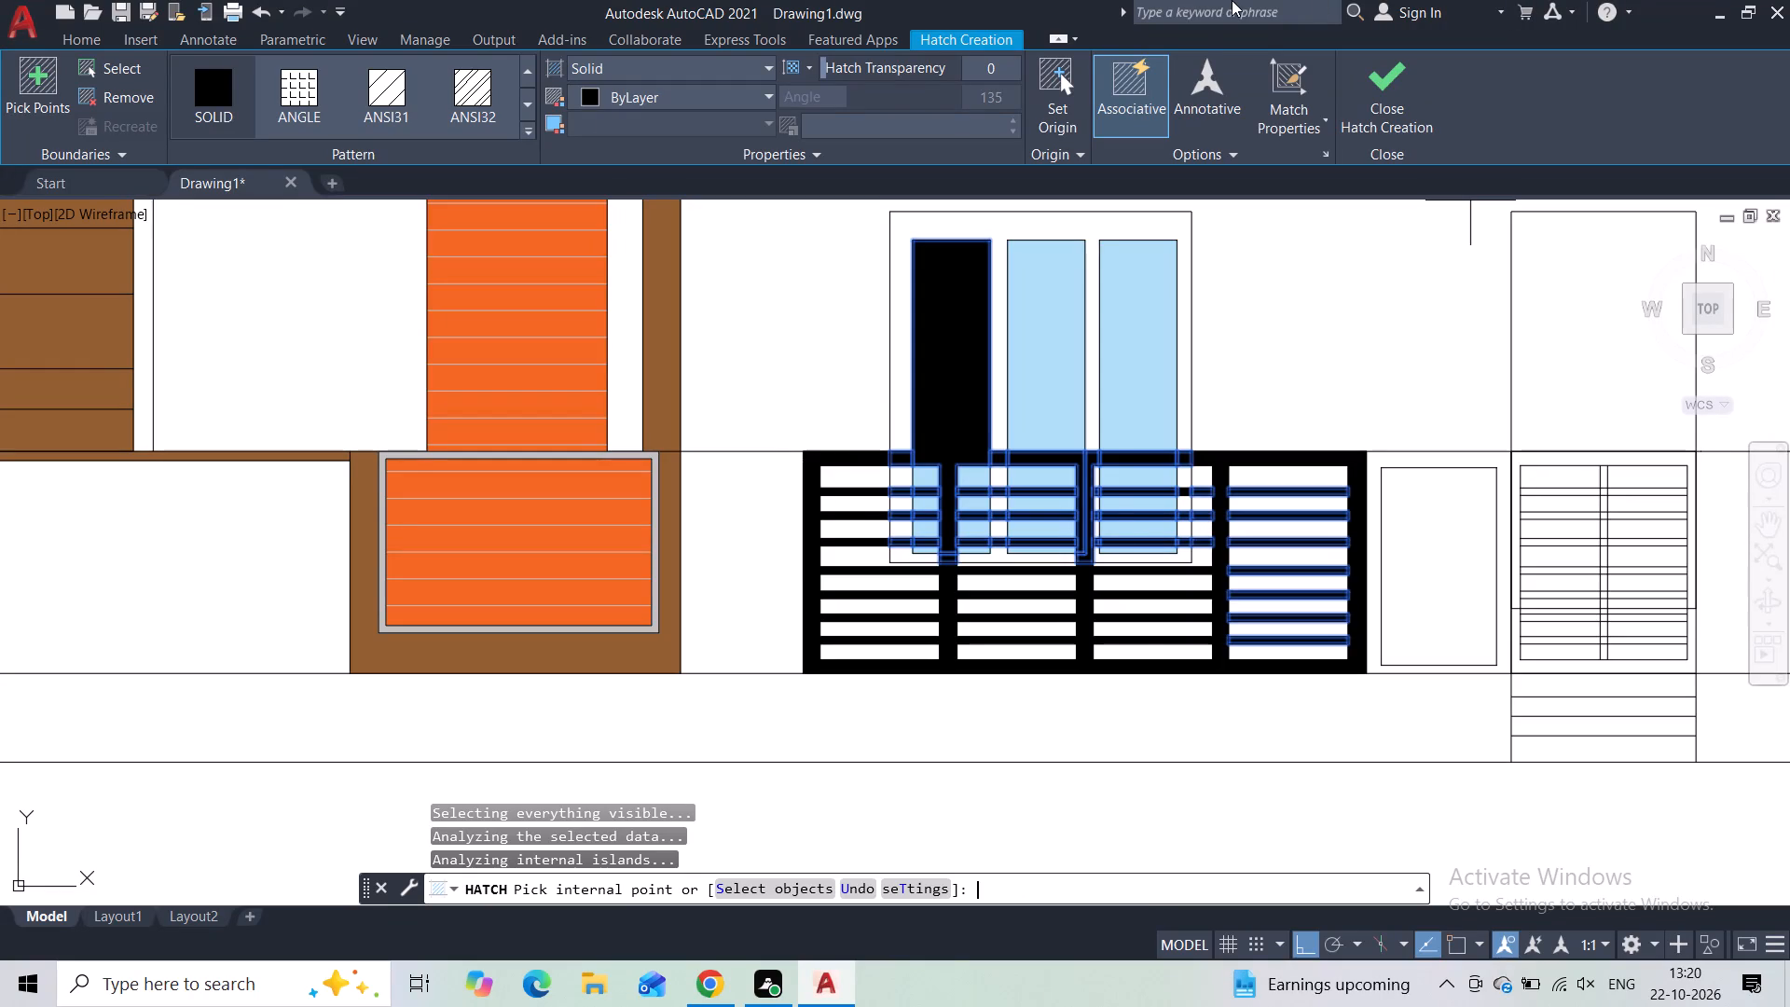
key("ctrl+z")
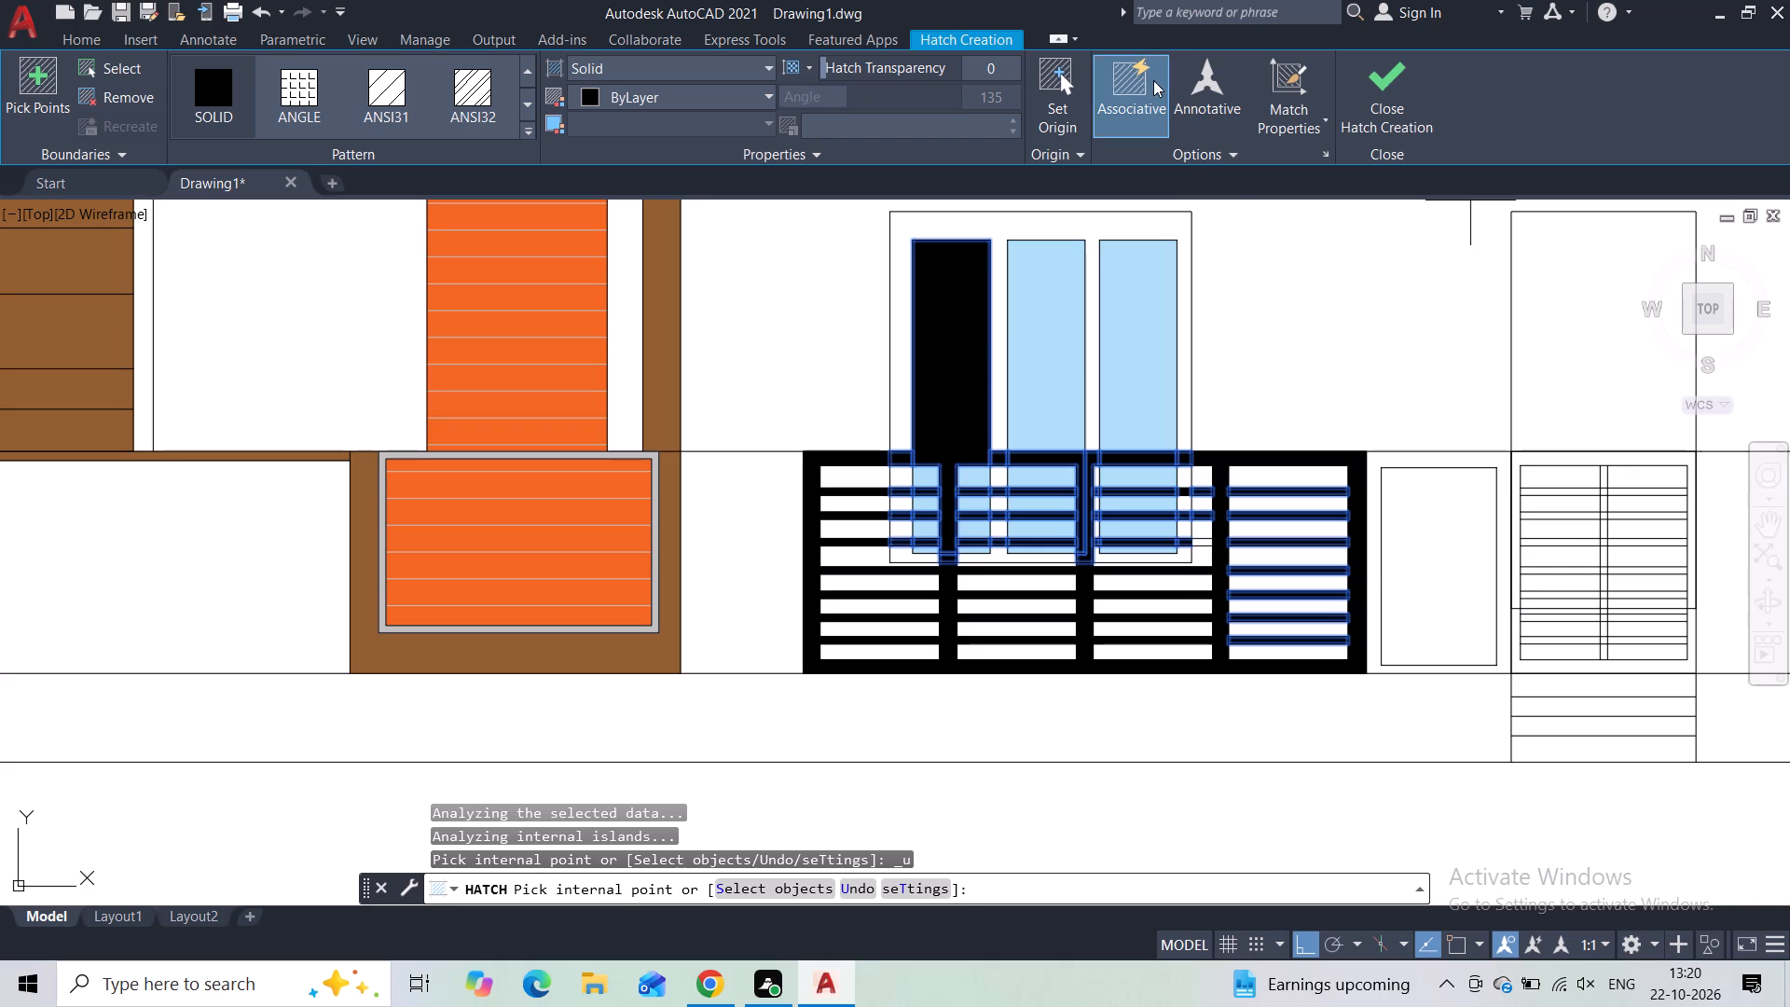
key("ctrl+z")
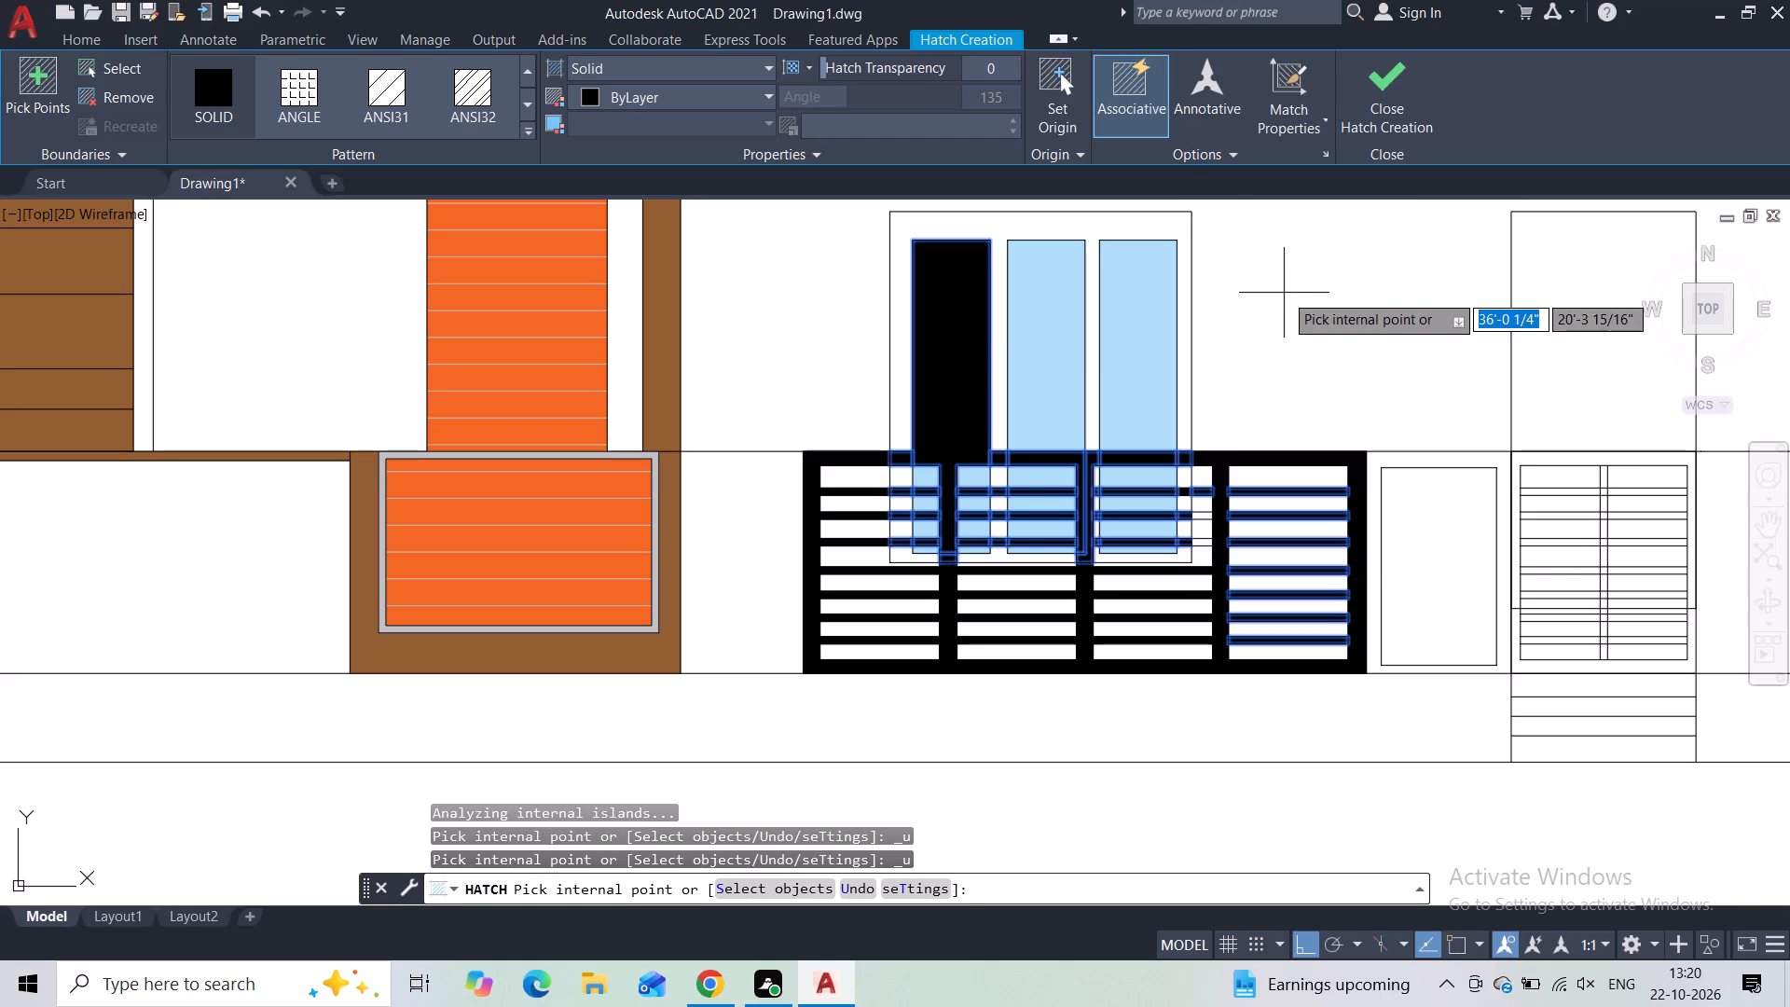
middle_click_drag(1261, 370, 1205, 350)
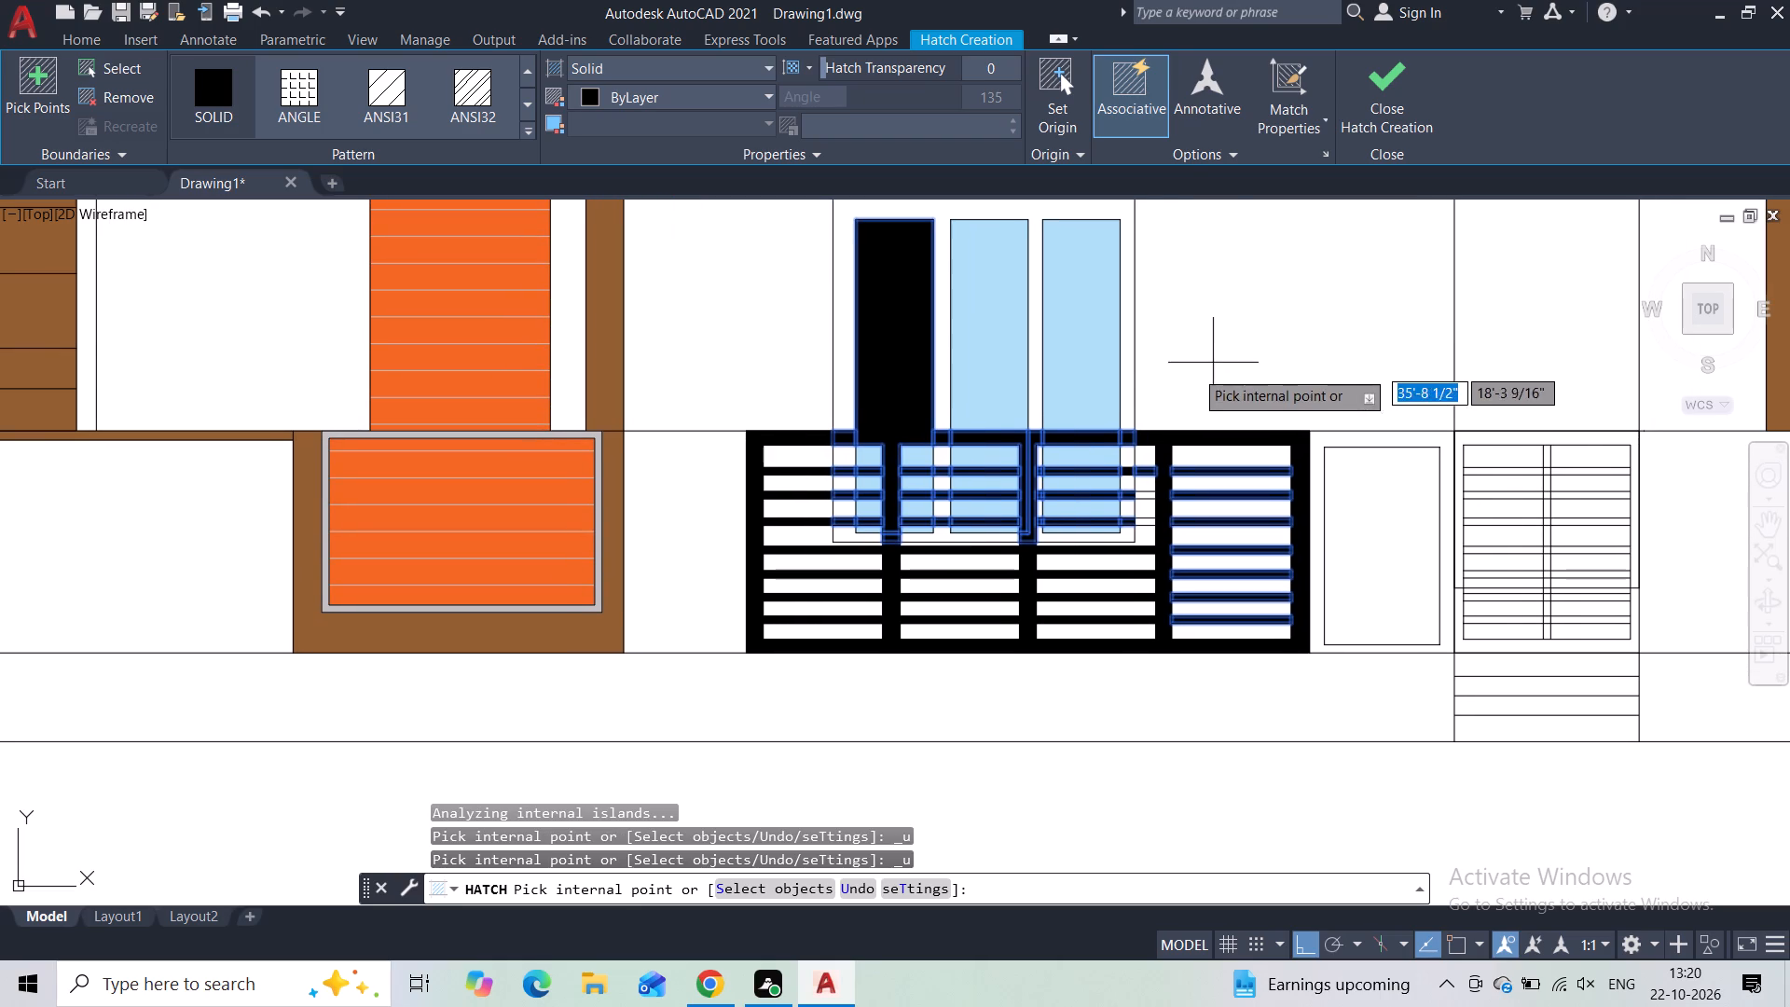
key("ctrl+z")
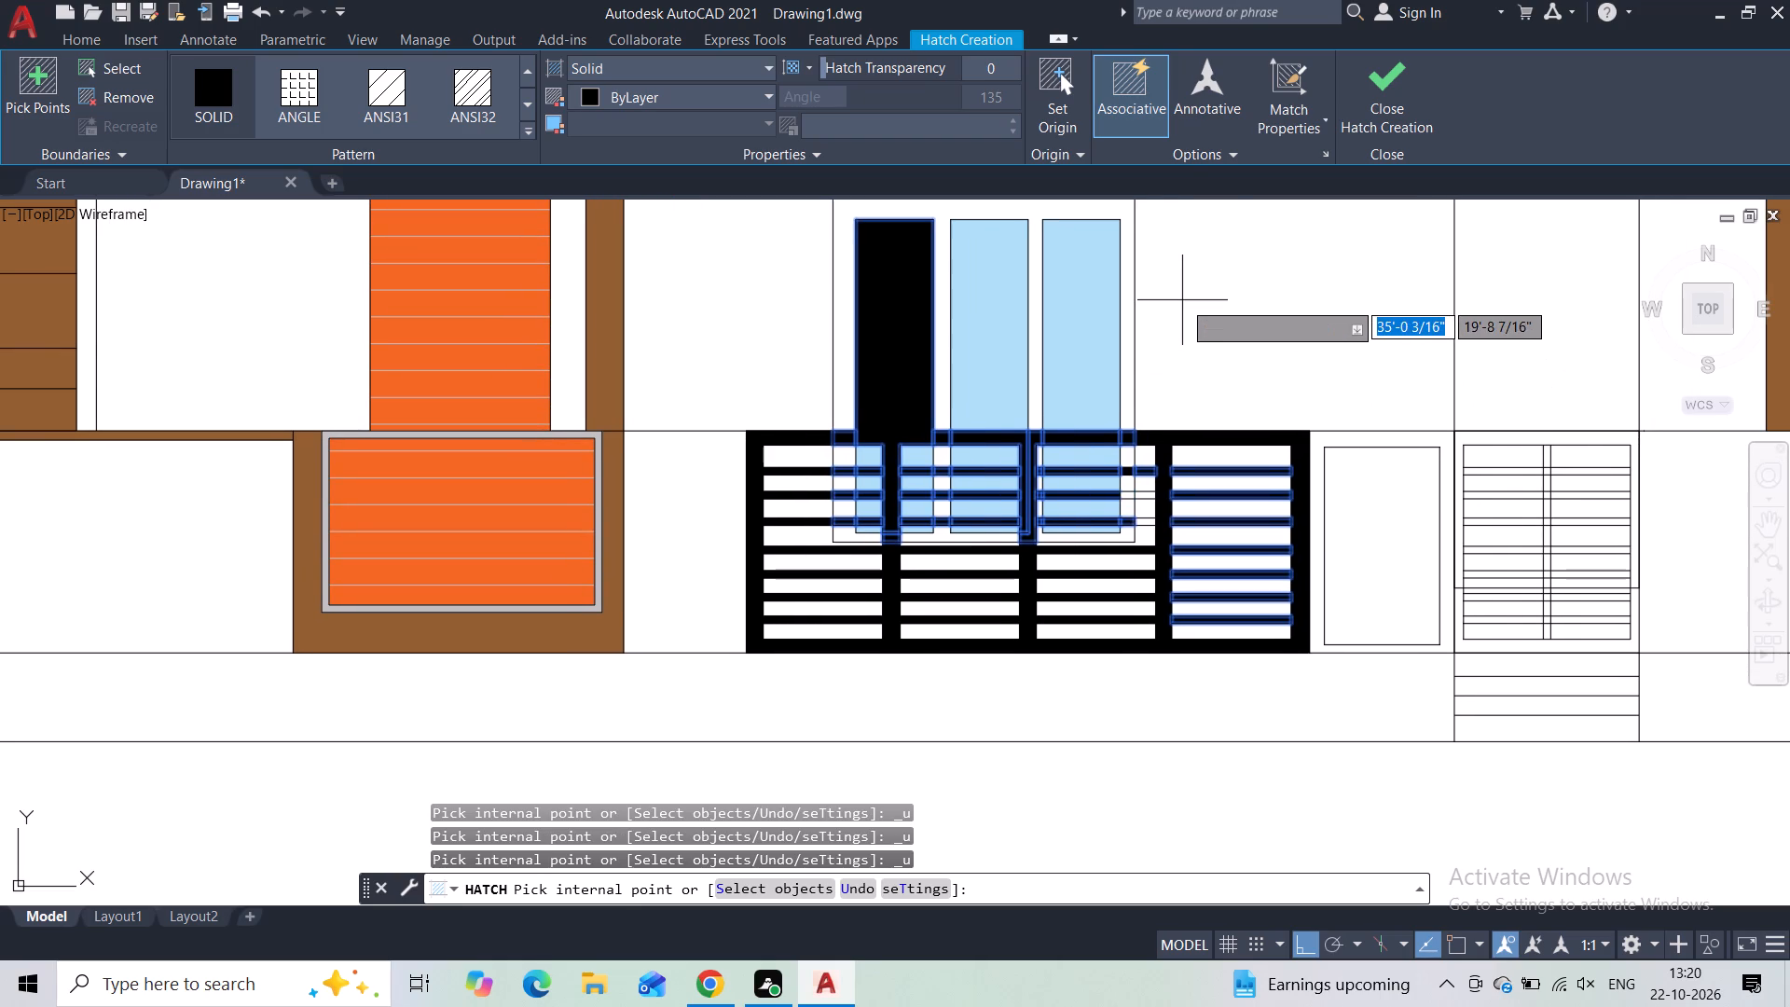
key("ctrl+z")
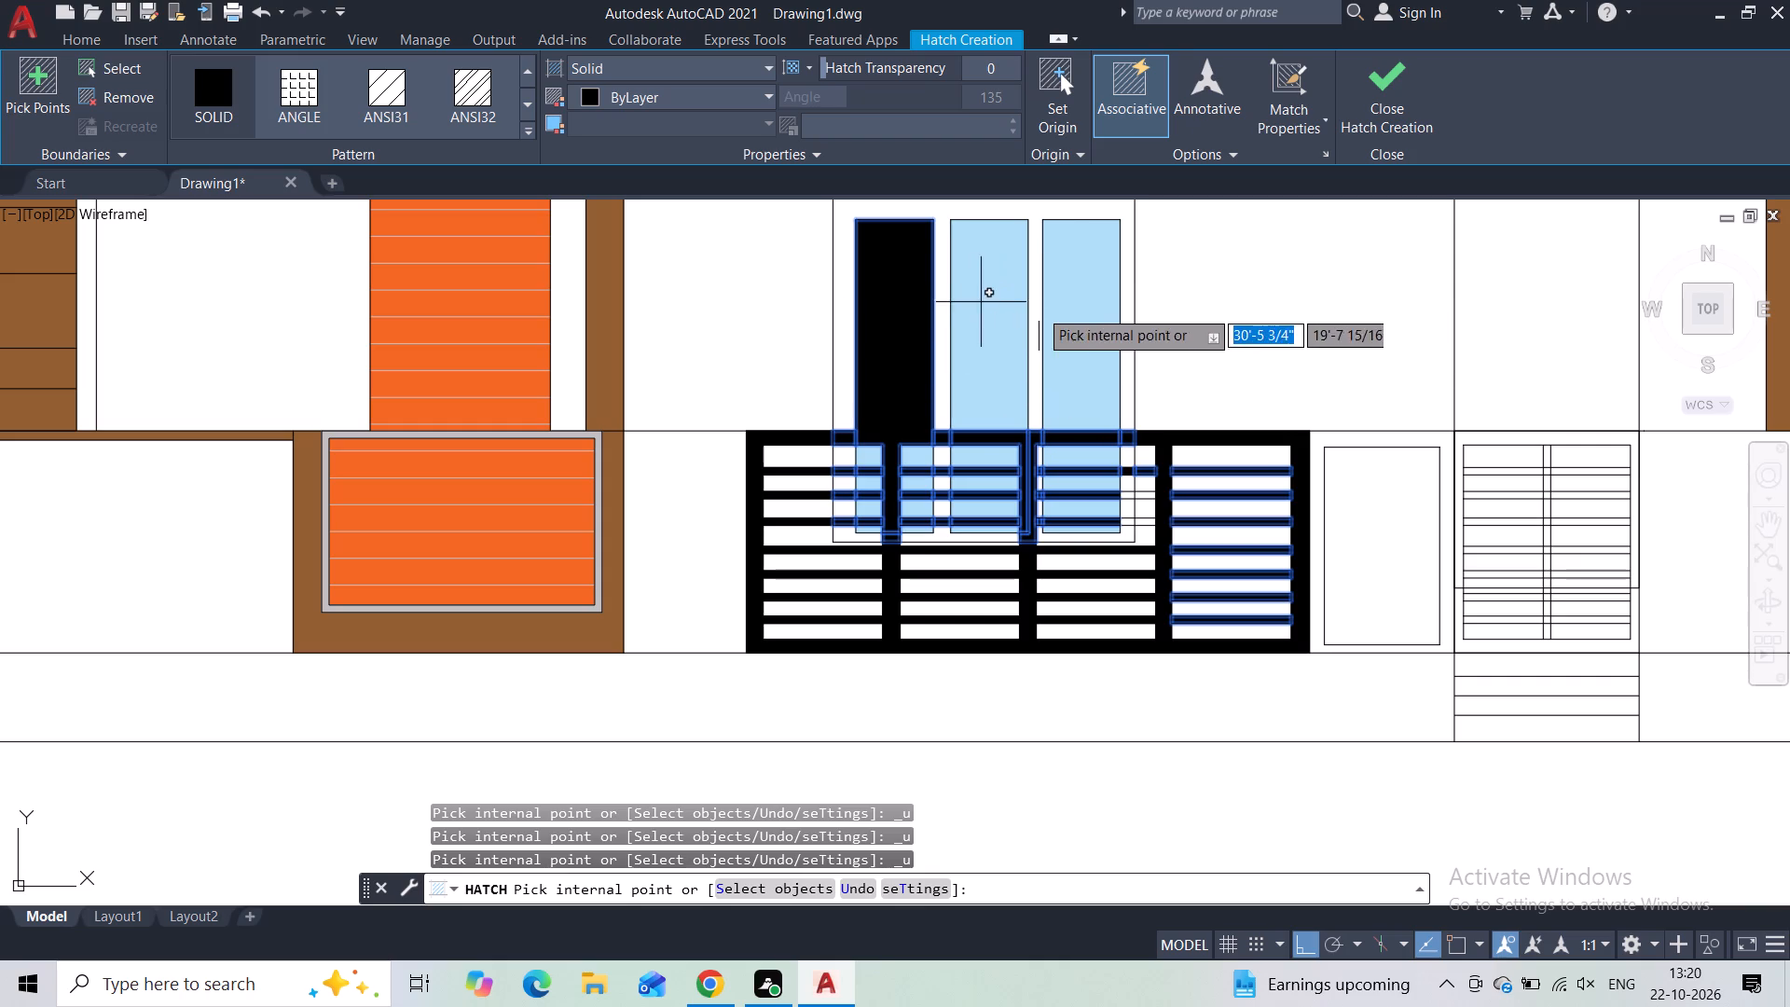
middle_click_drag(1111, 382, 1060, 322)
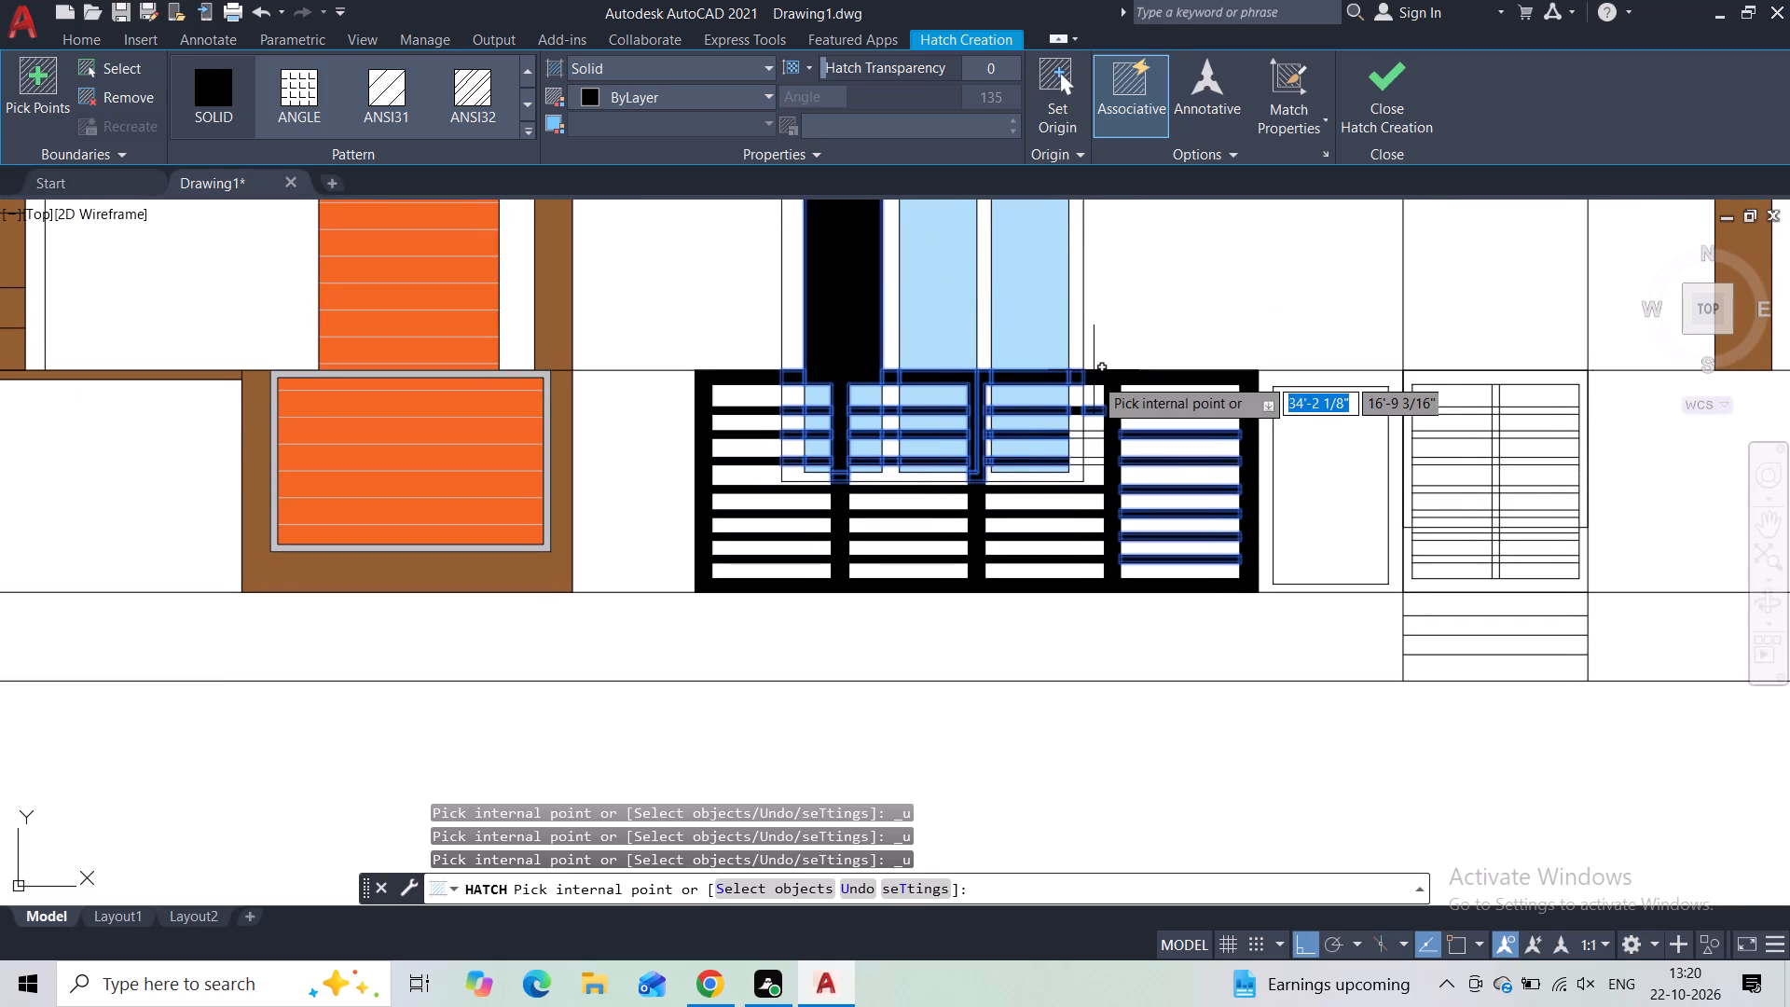
Fill the unfilled segments of the second and third railing slats, beside the third window pane, with solid ByLayer black and finish the hatch.
scroll(1049, 429, "up", 2)
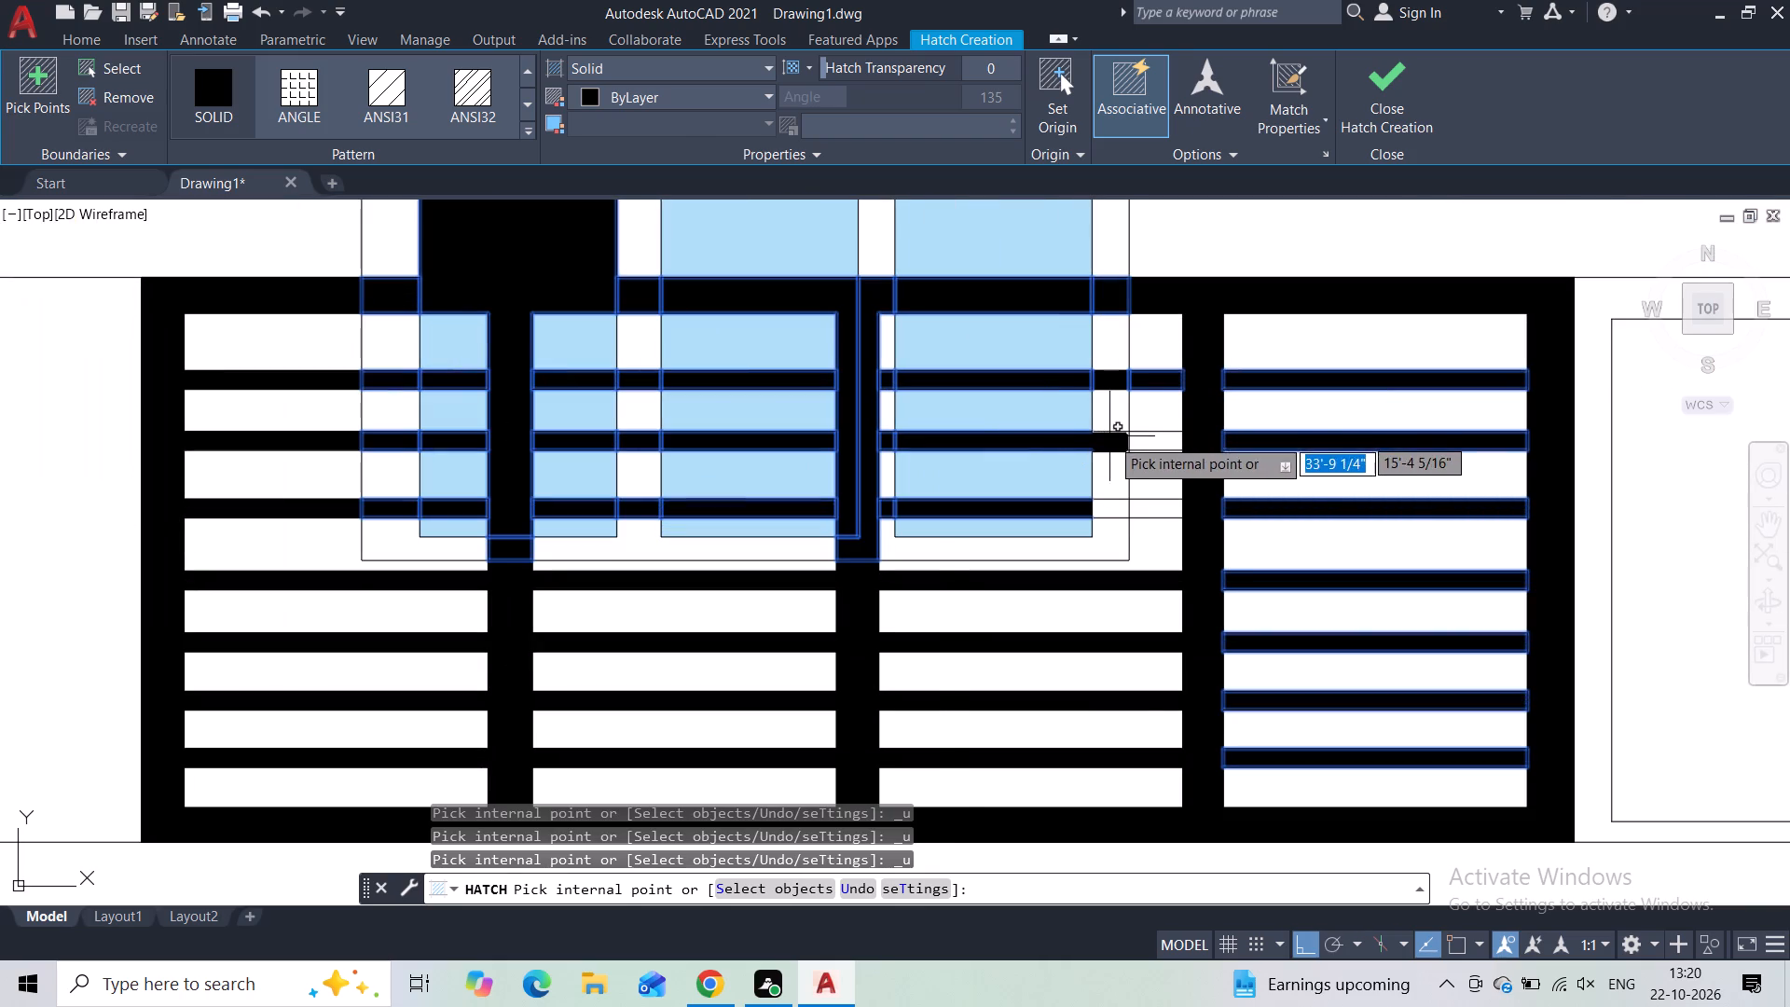
left_click(1110, 437)
left_click(1163, 441)
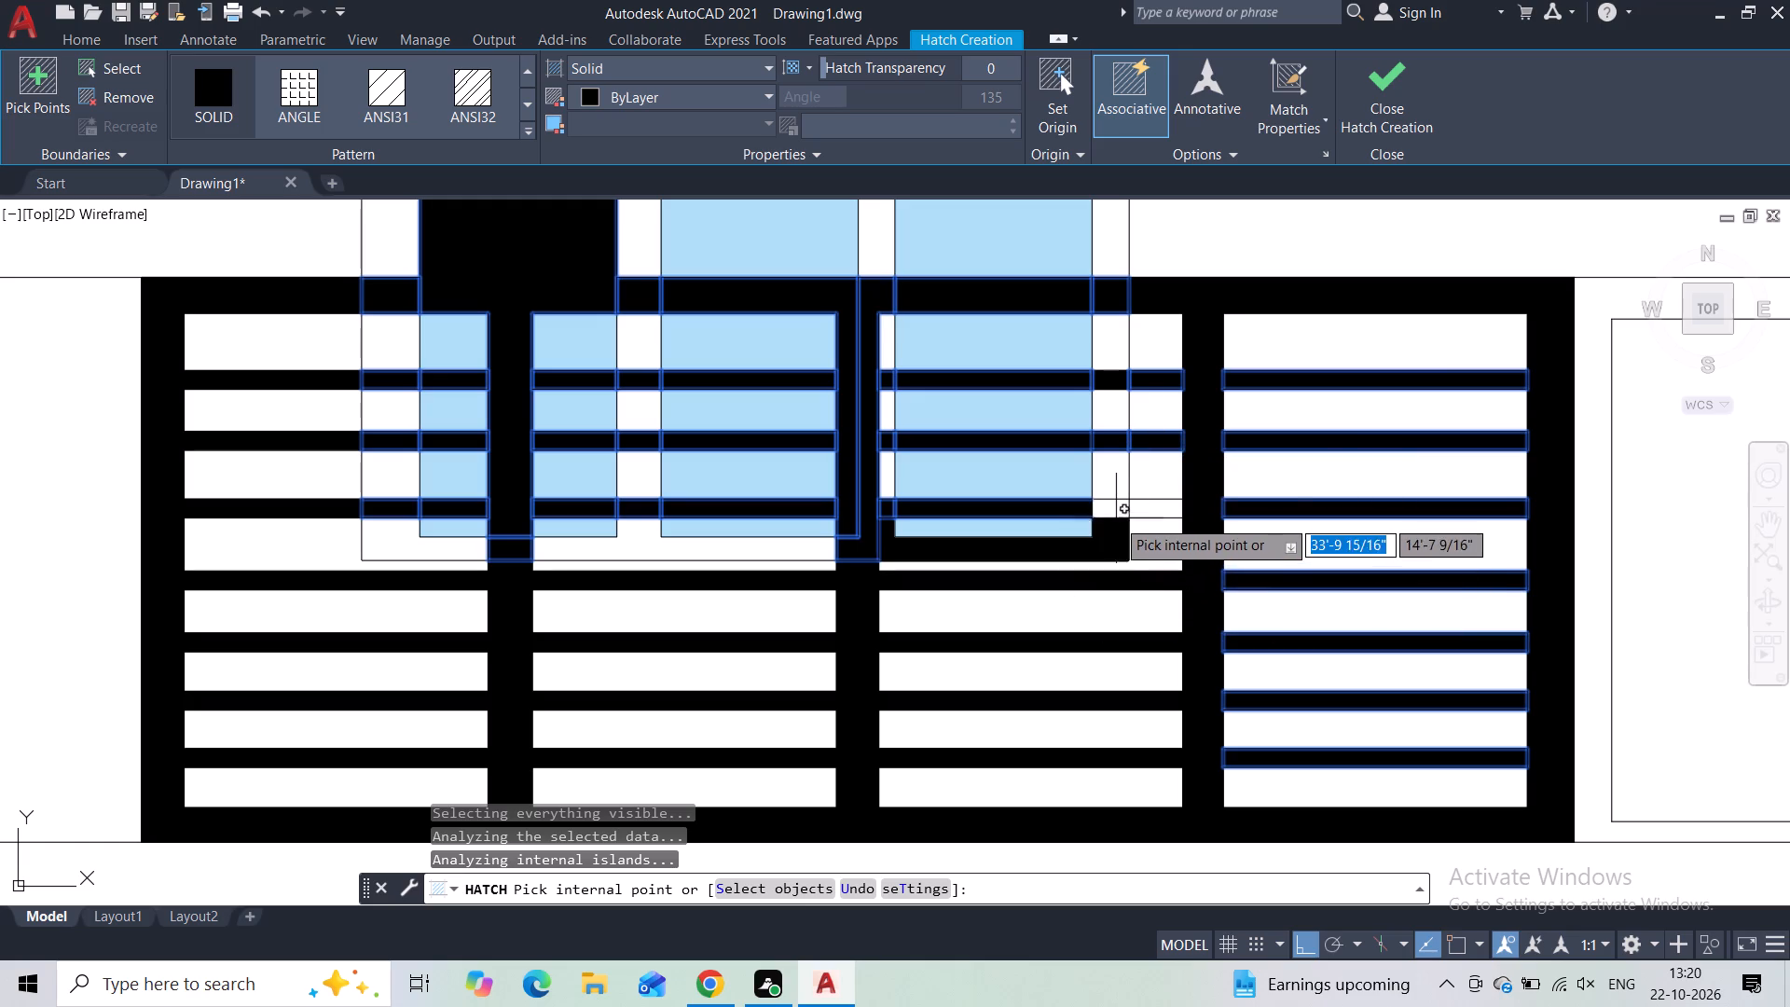
left_click(1113, 511)
left_click(1169, 507)
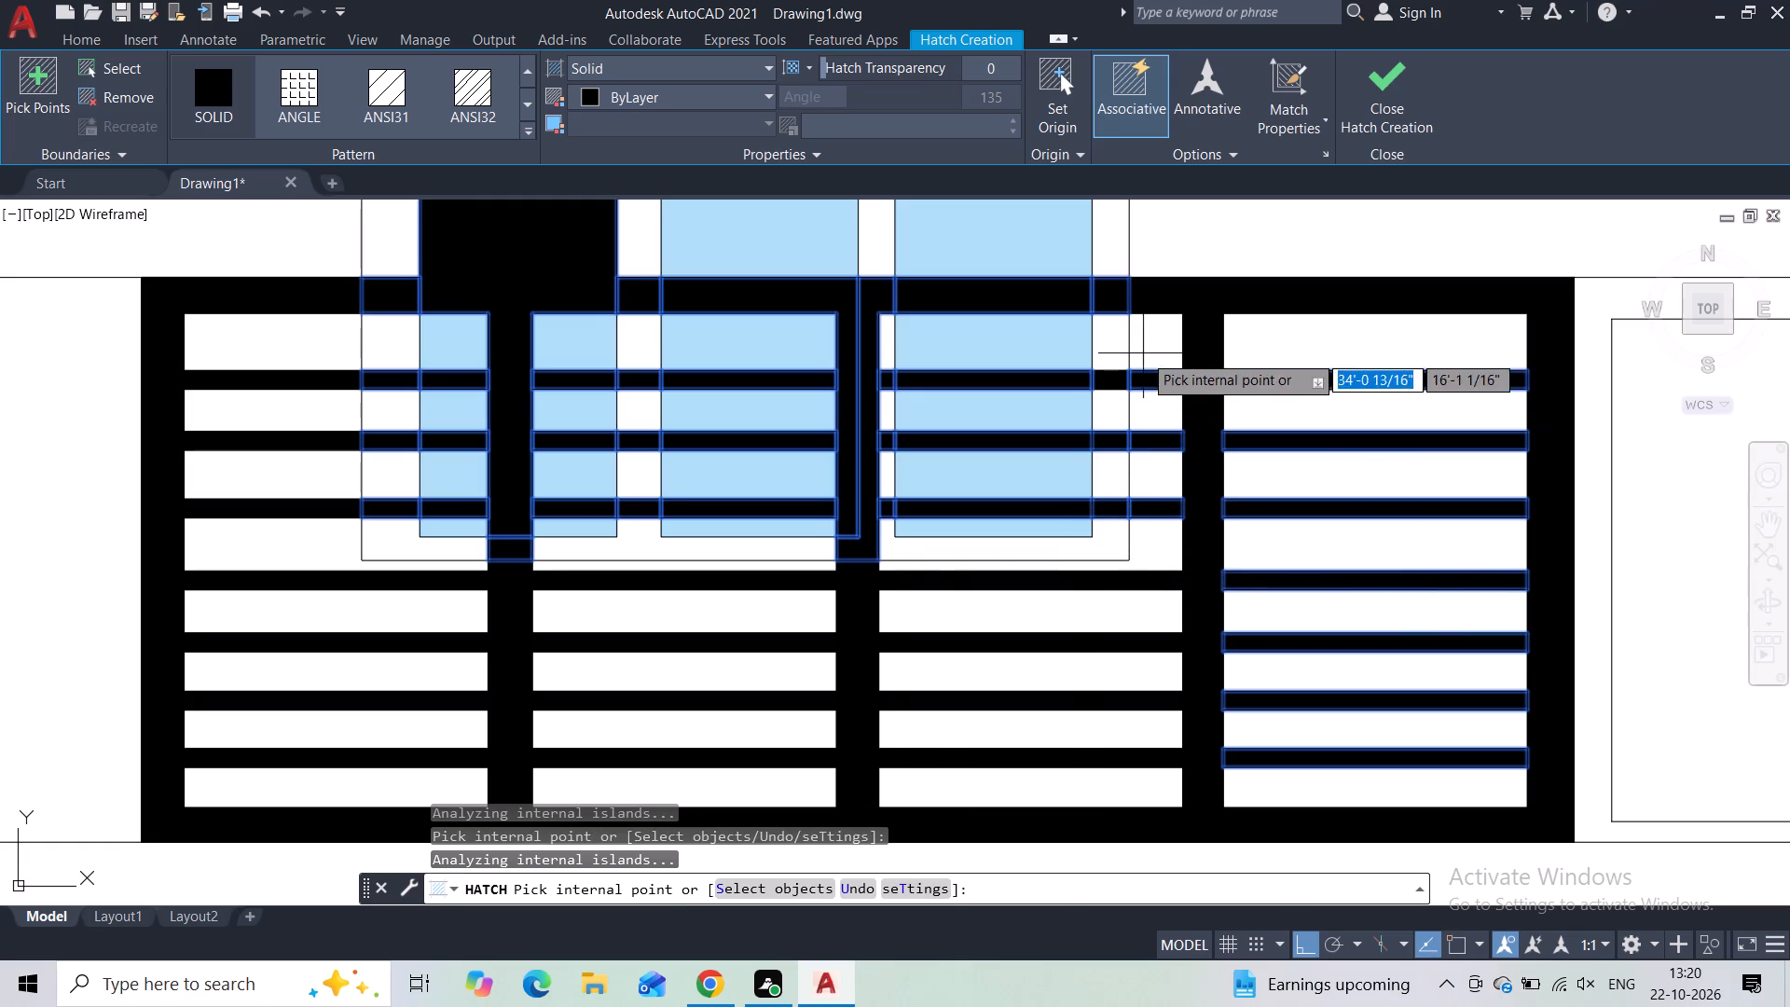
left_click(1390, 88)
Hatch the black first window pane above the railing with solid light blue, colour 173,221,247.
scroll(1267, 407, "down", 2)
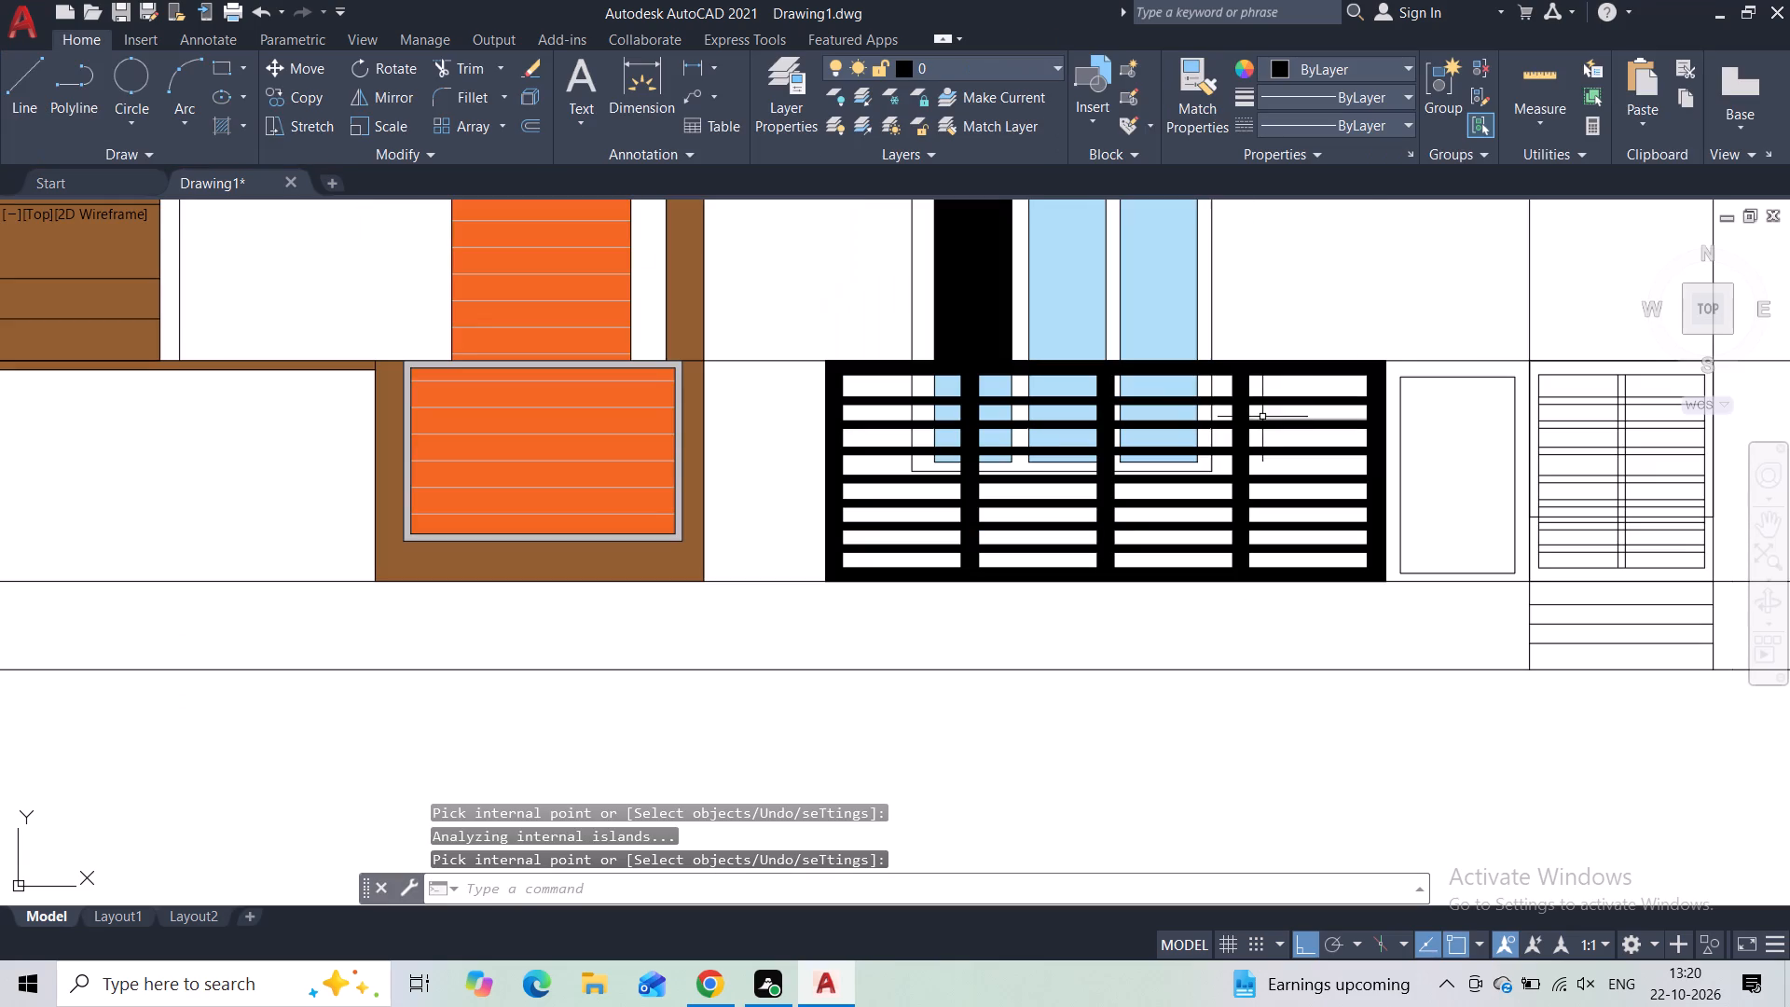
middle_click_drag(1246, 280, 1190, 416)
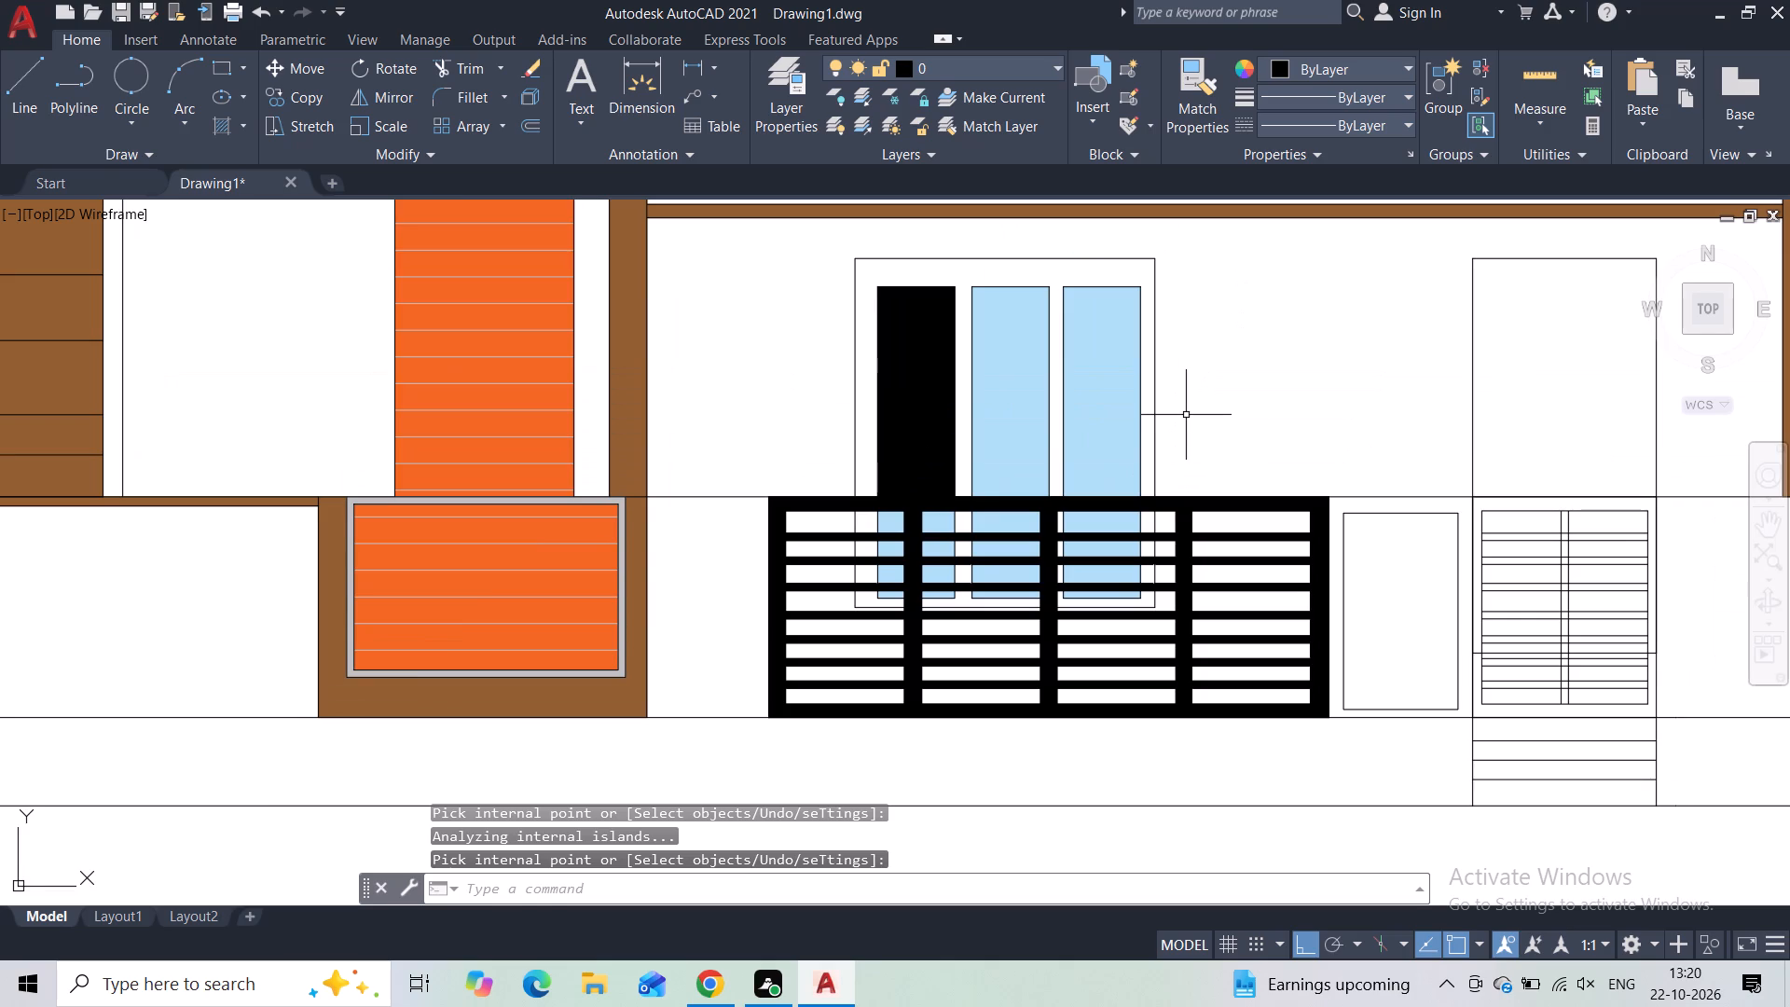
key("h")
left_click(1249, 467)
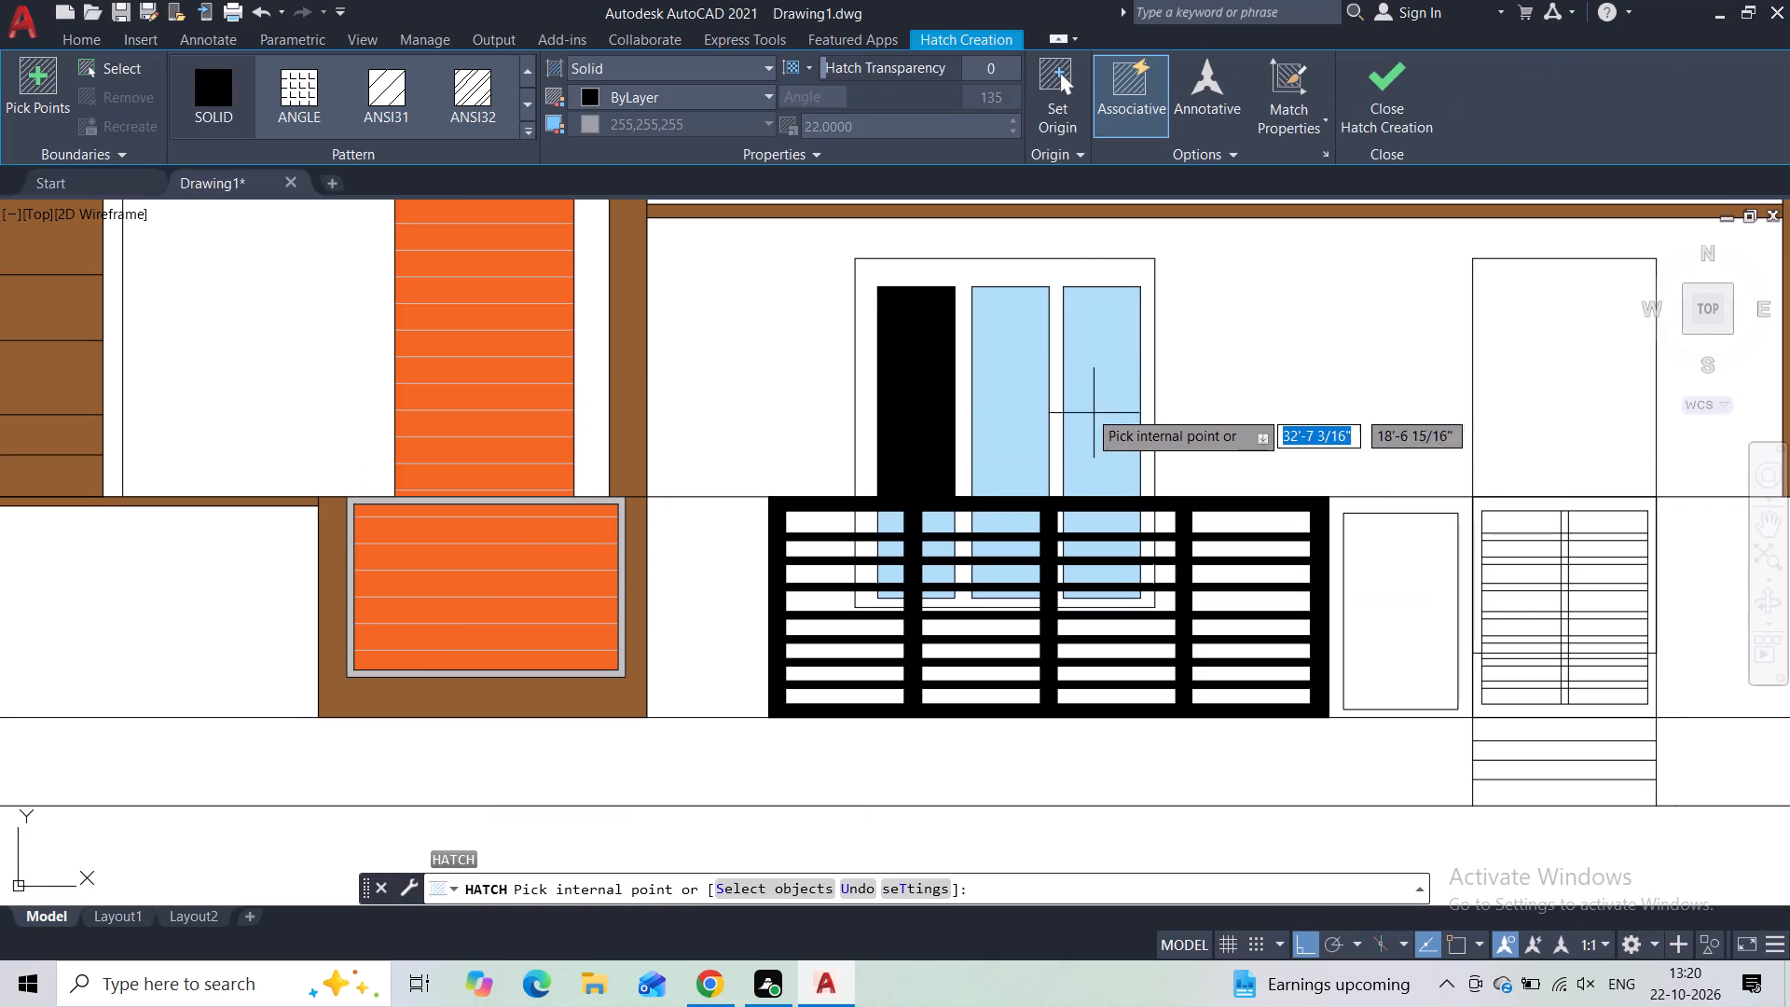
left_click(631, 94)
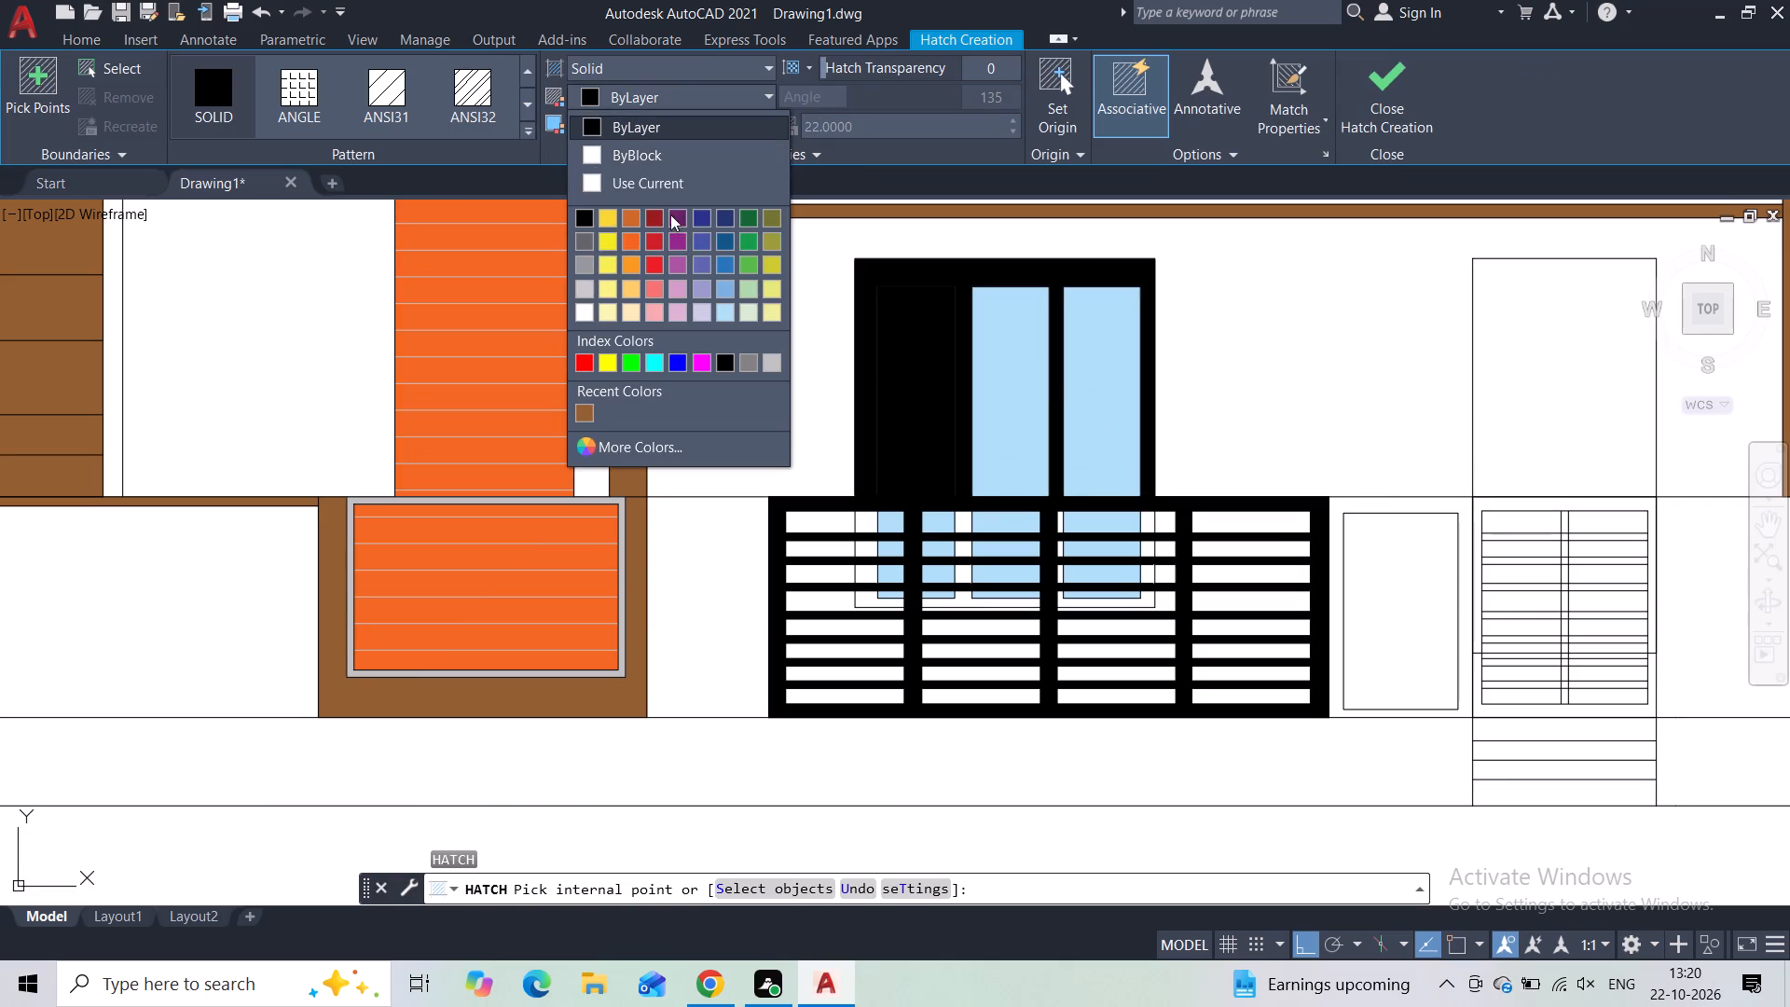
left_click(734, 301)
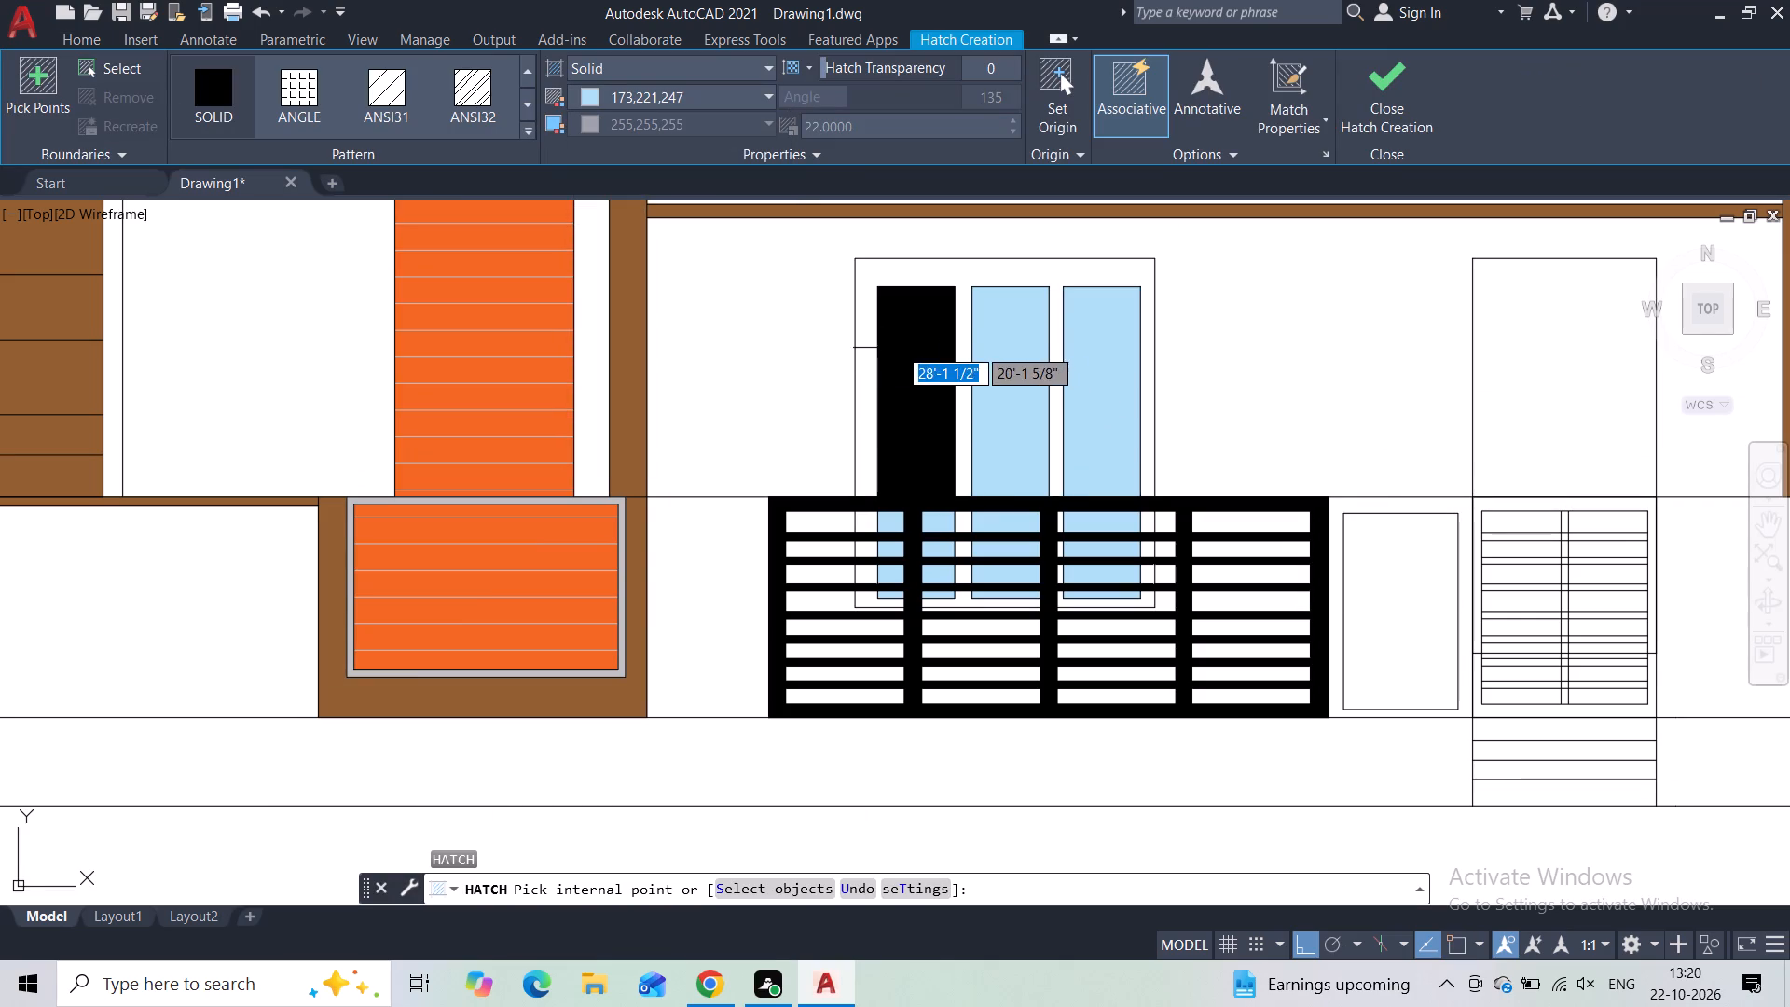
left_click(922, 351)
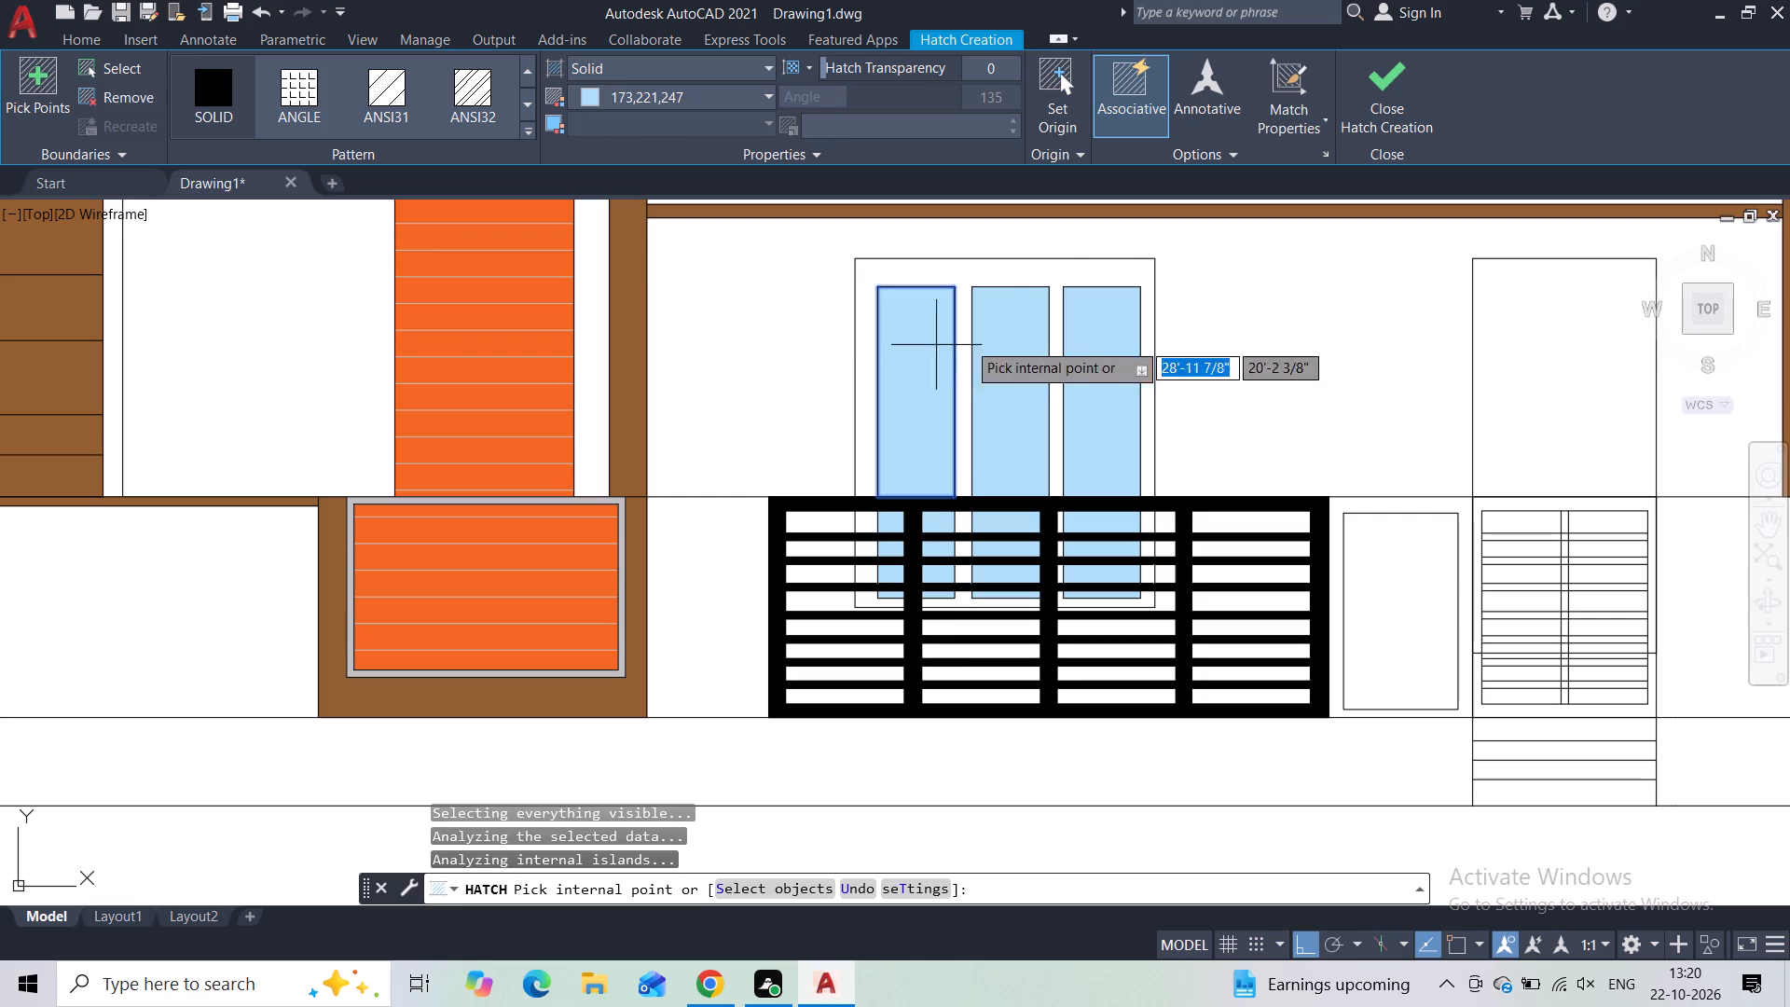
left_click(1391, 114)
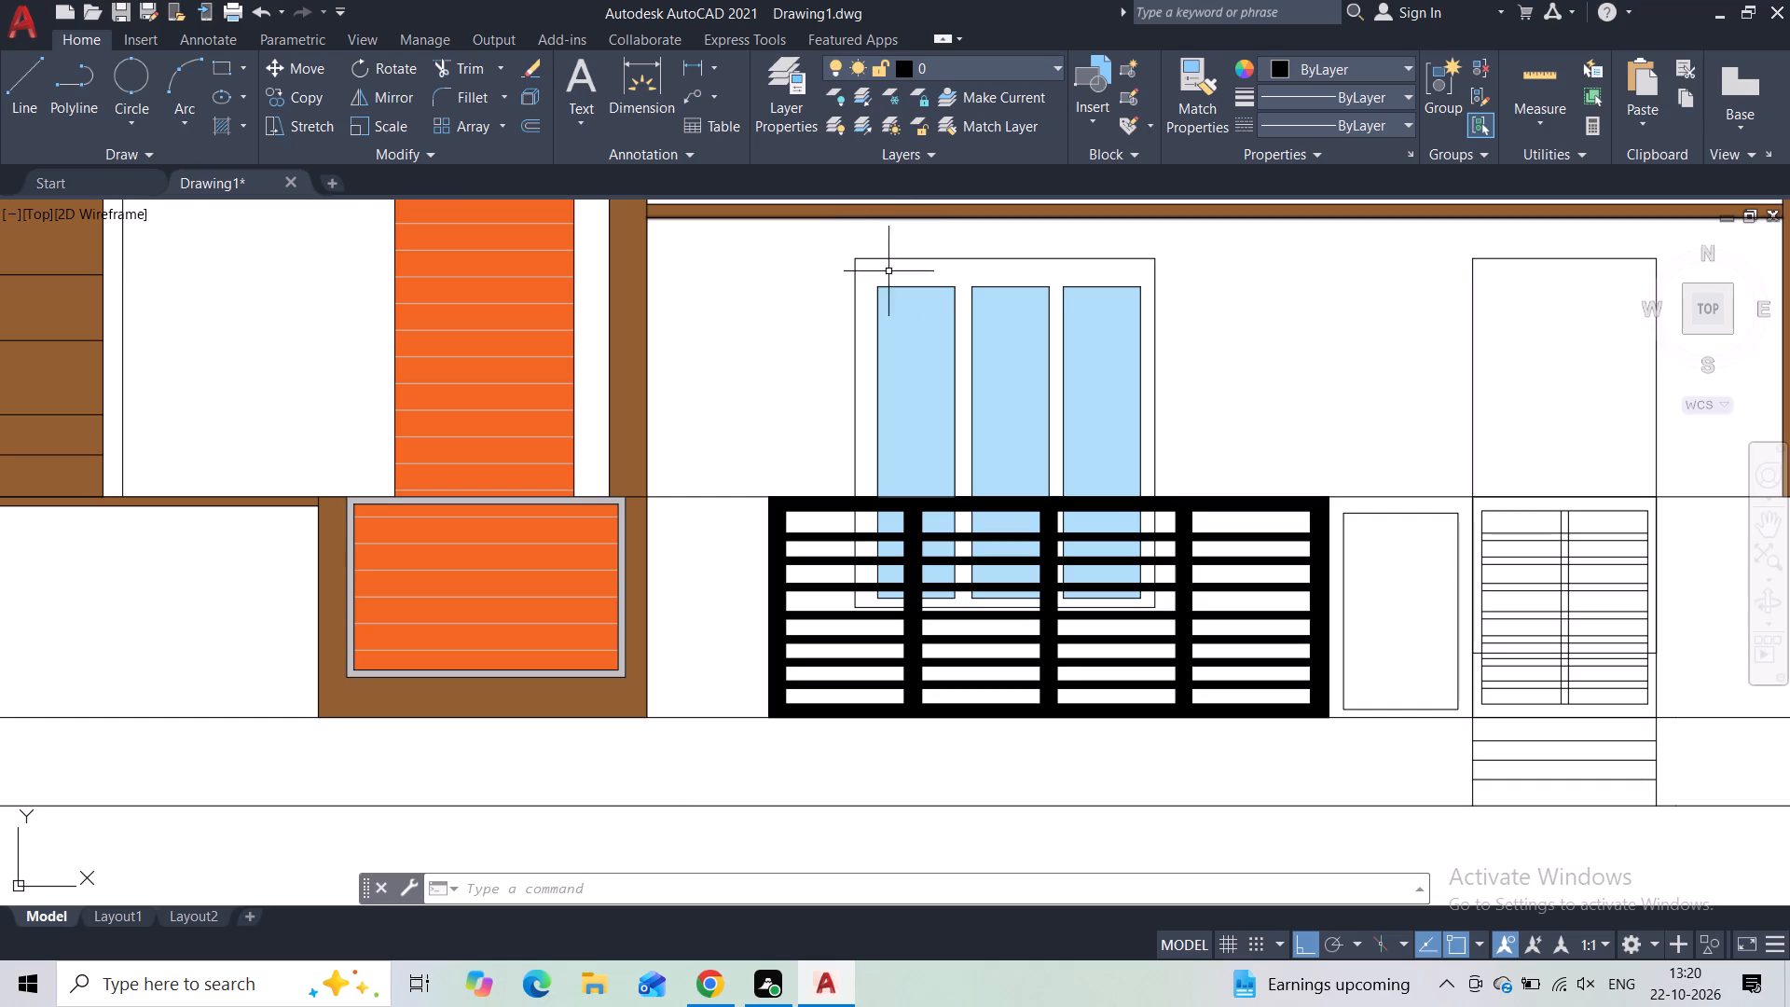
Hatch the window frame above the railing with solid dark brown, true colour 101,32,11, and finish the hatch.
key("h")
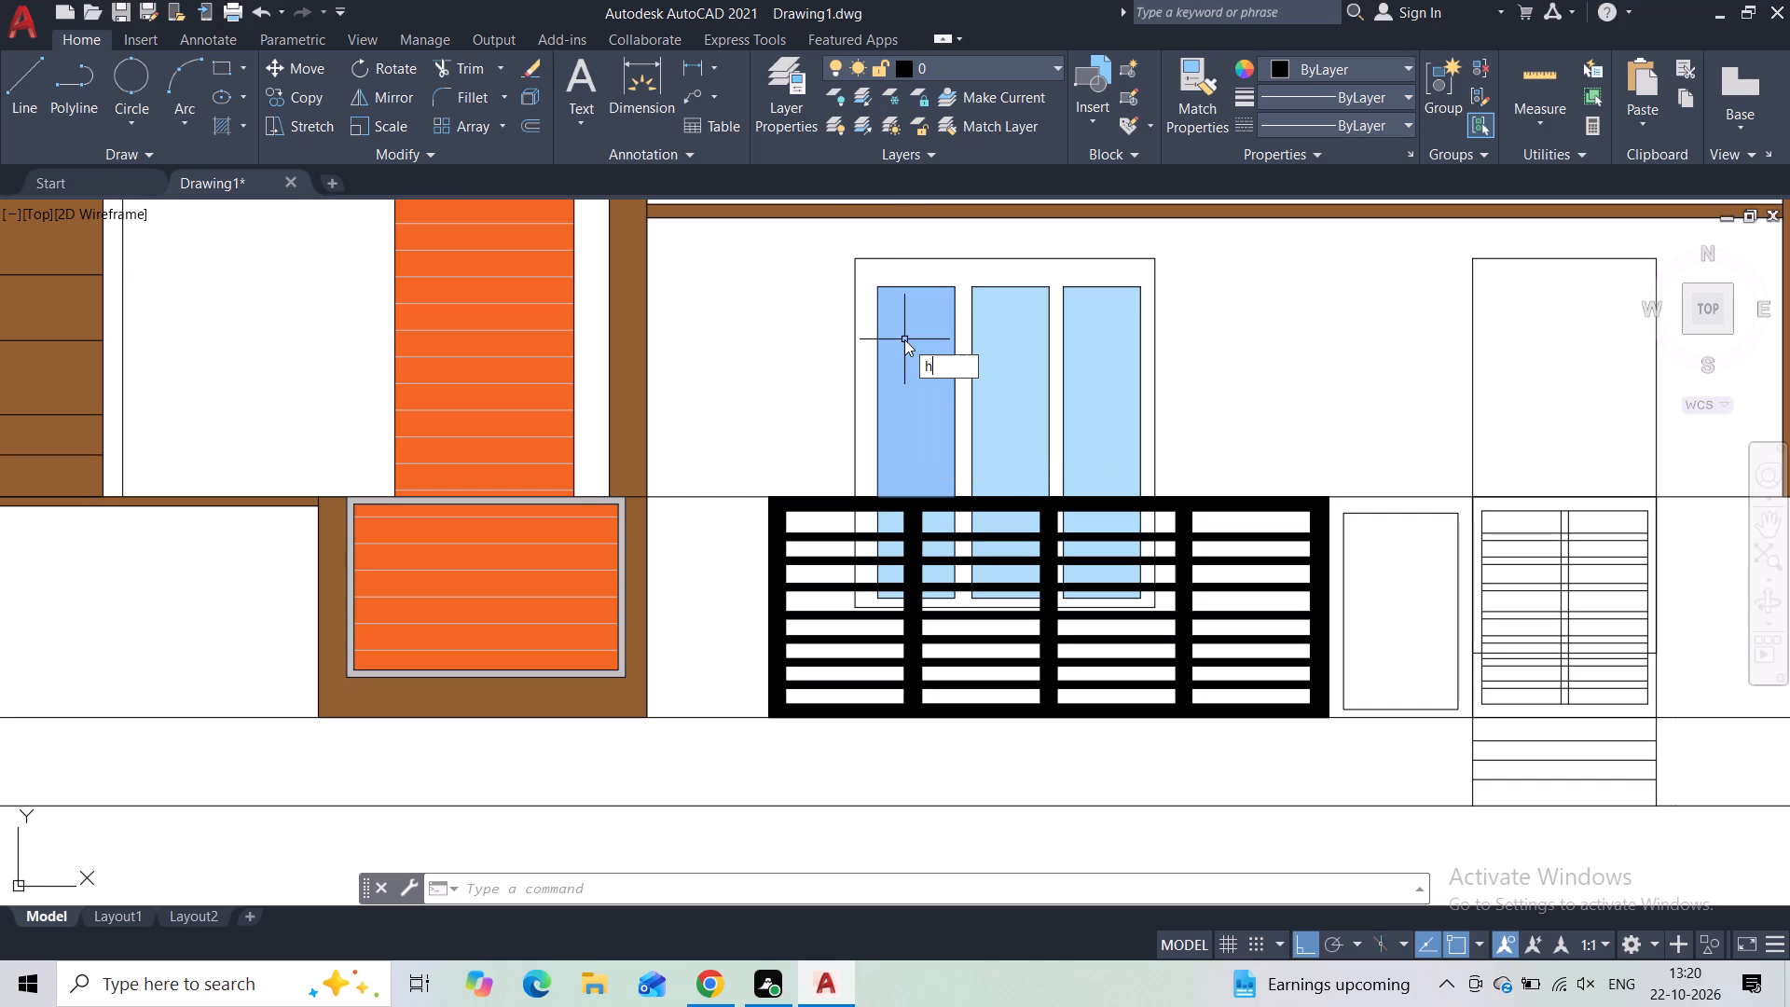
left_click(984, 386)
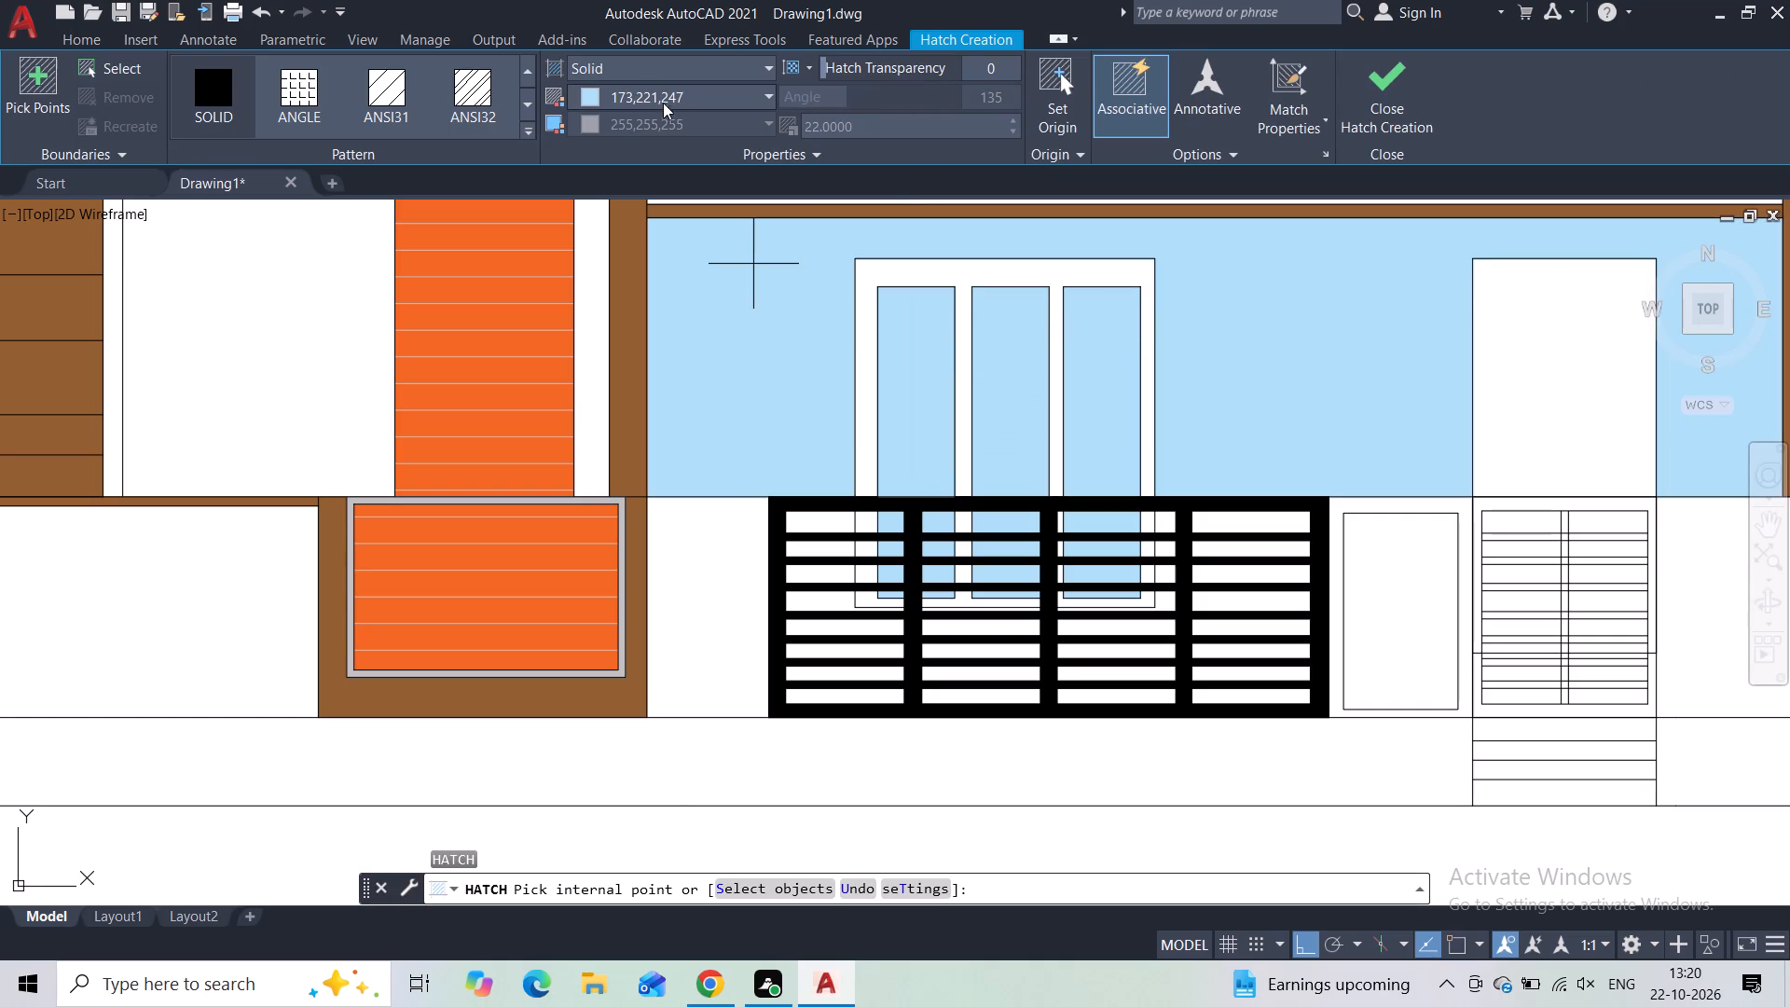
left_click(663, 98)
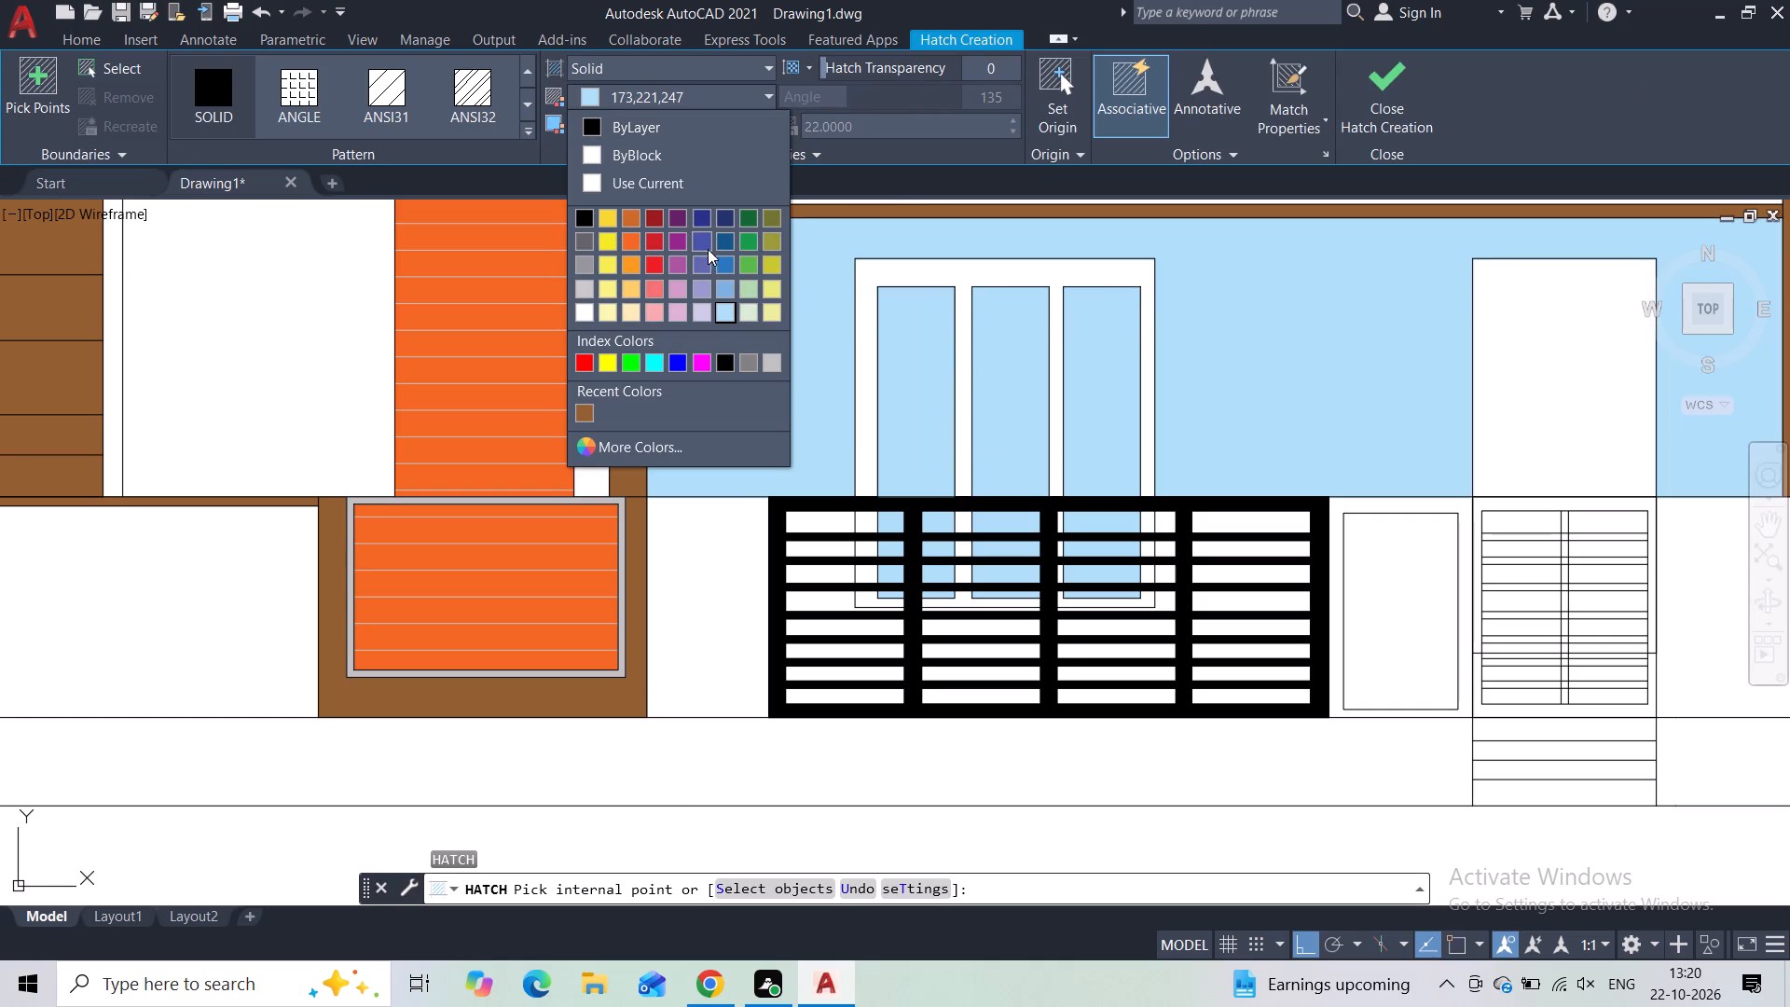
left_click(609, 435)
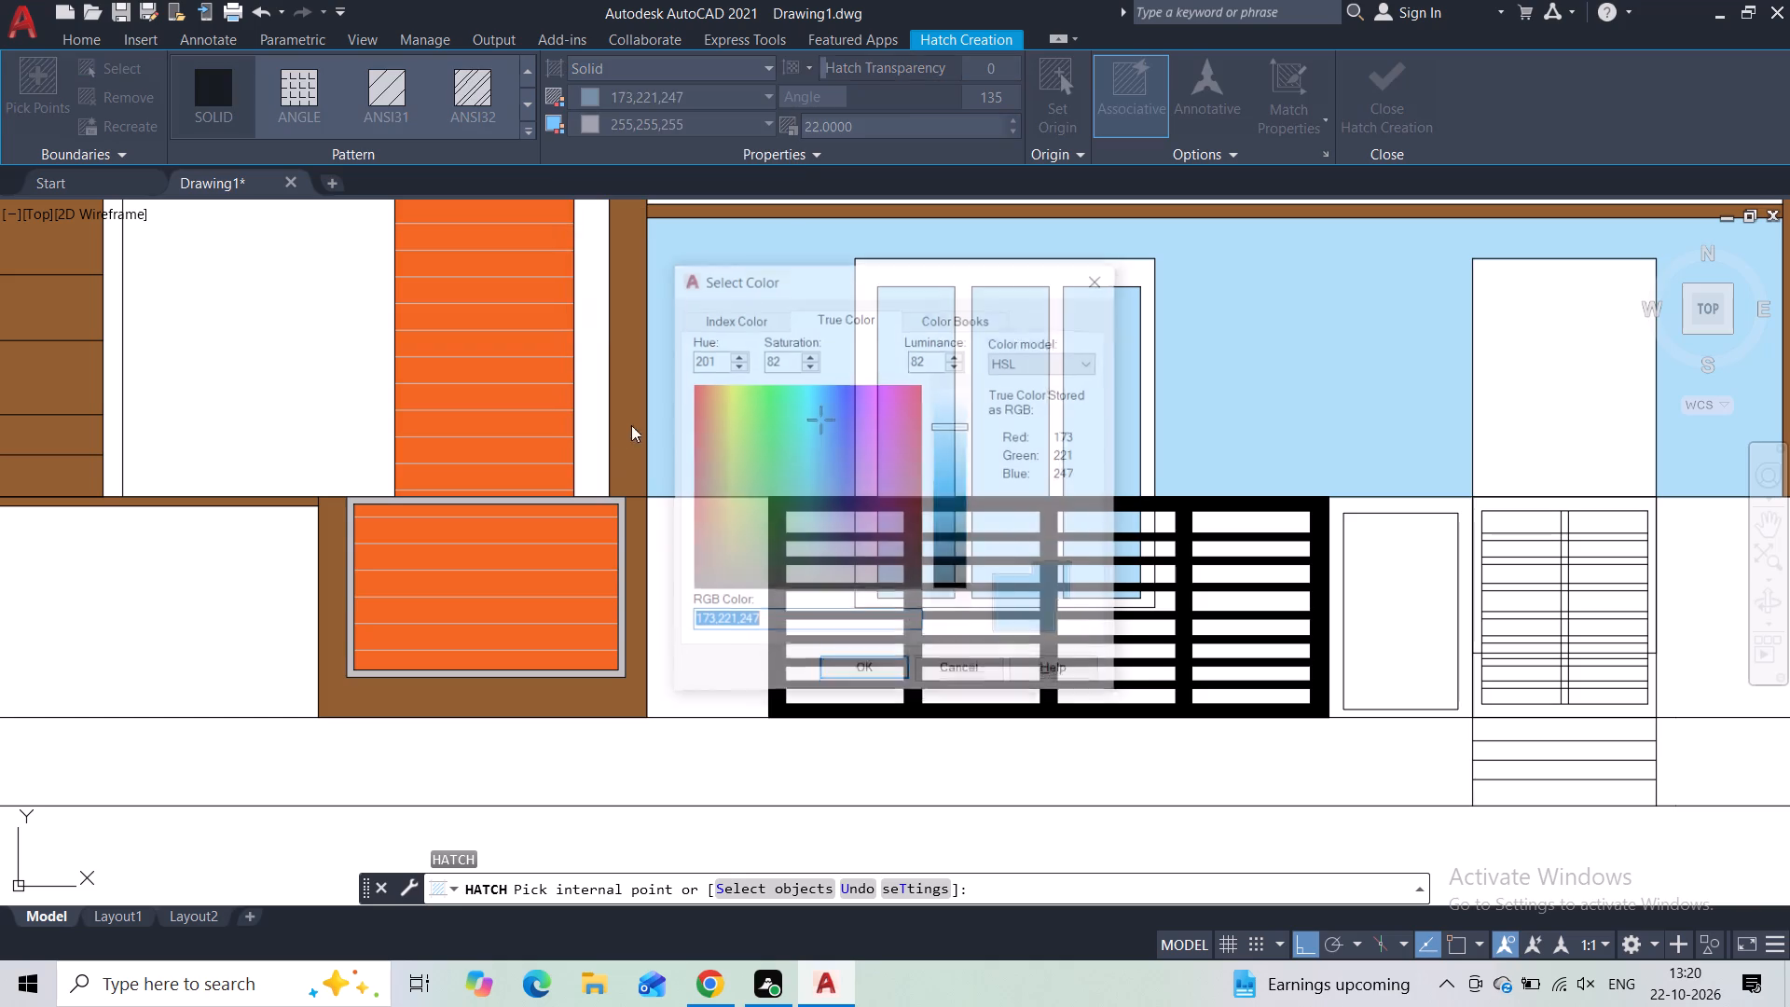
left_click_drag(819, 415, 730, 440)
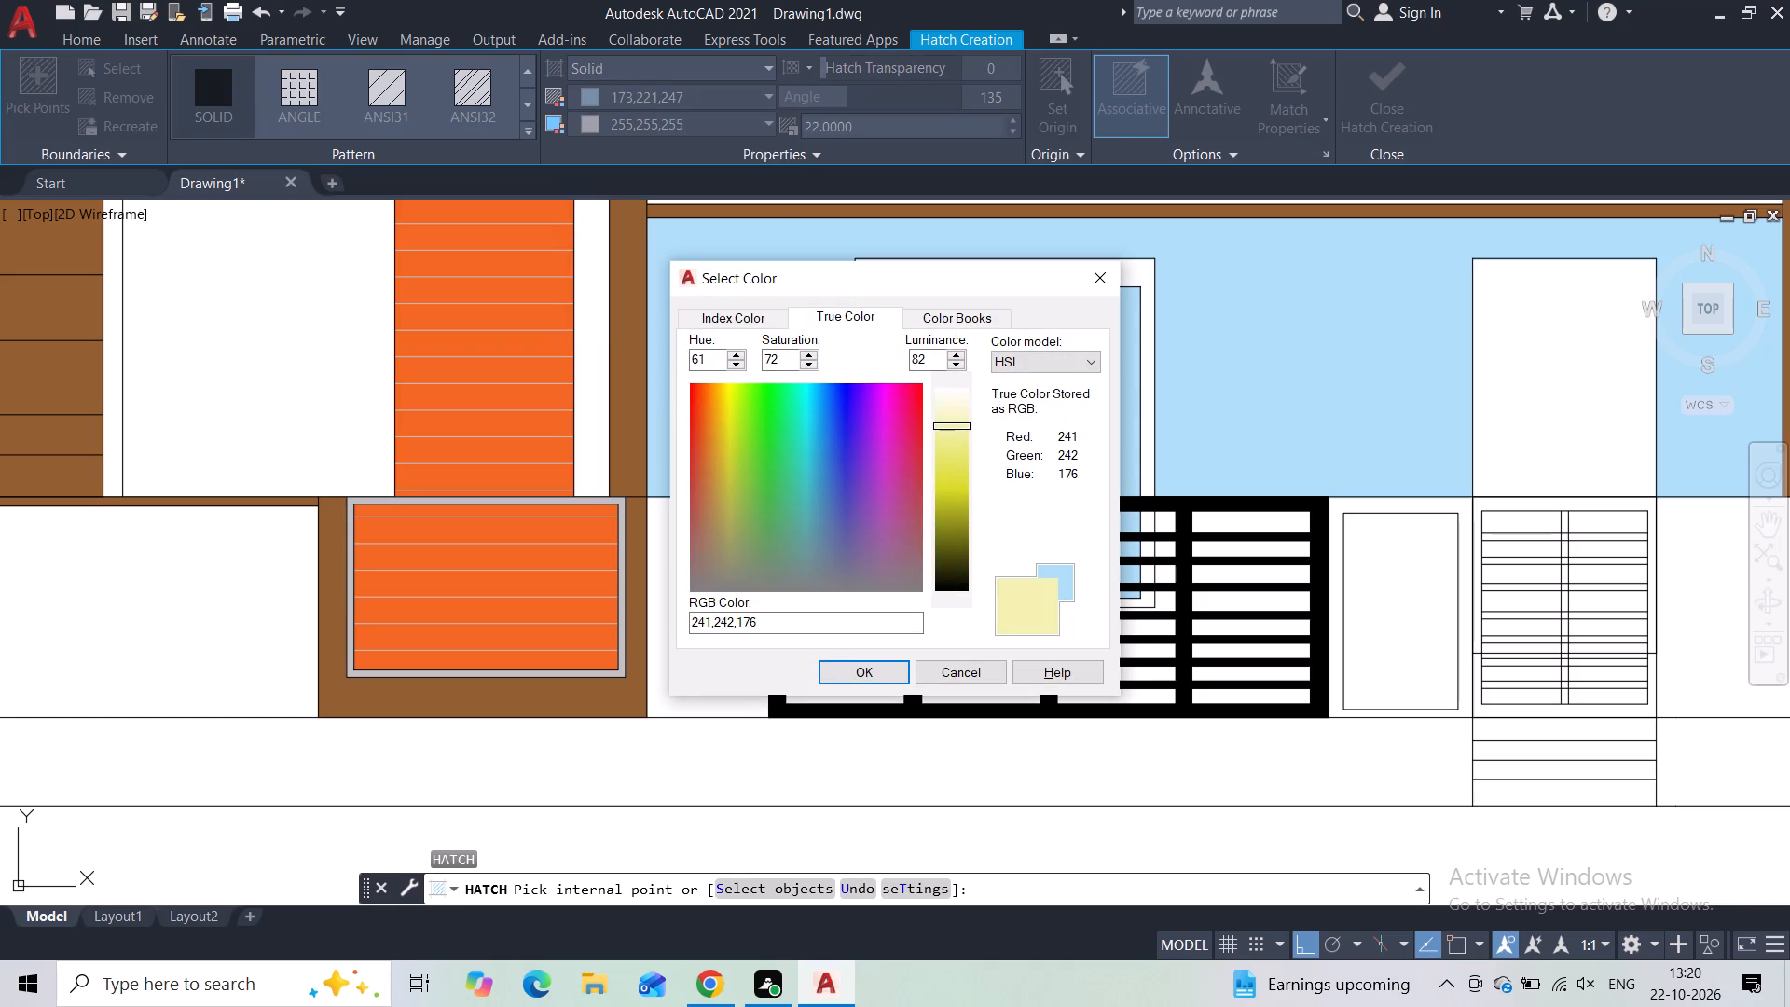
left_click_drag(730, 440, 707, 400)
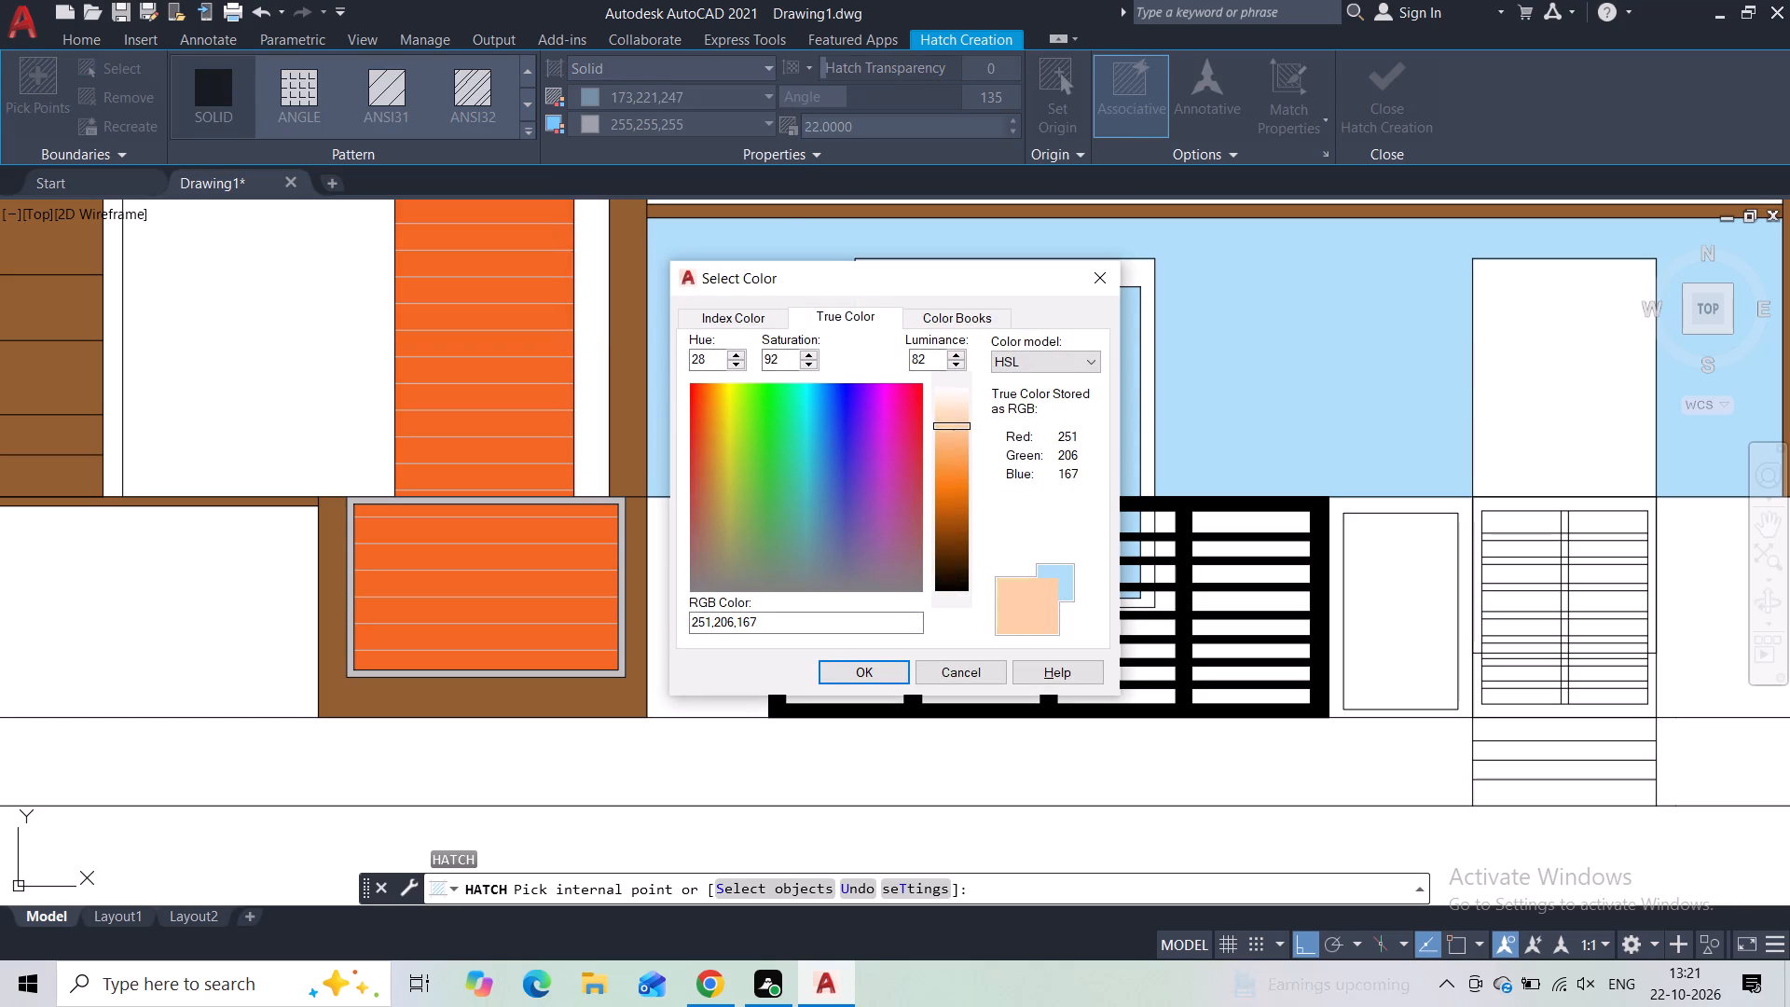
left_click_drag(707, 400, 699, 422)
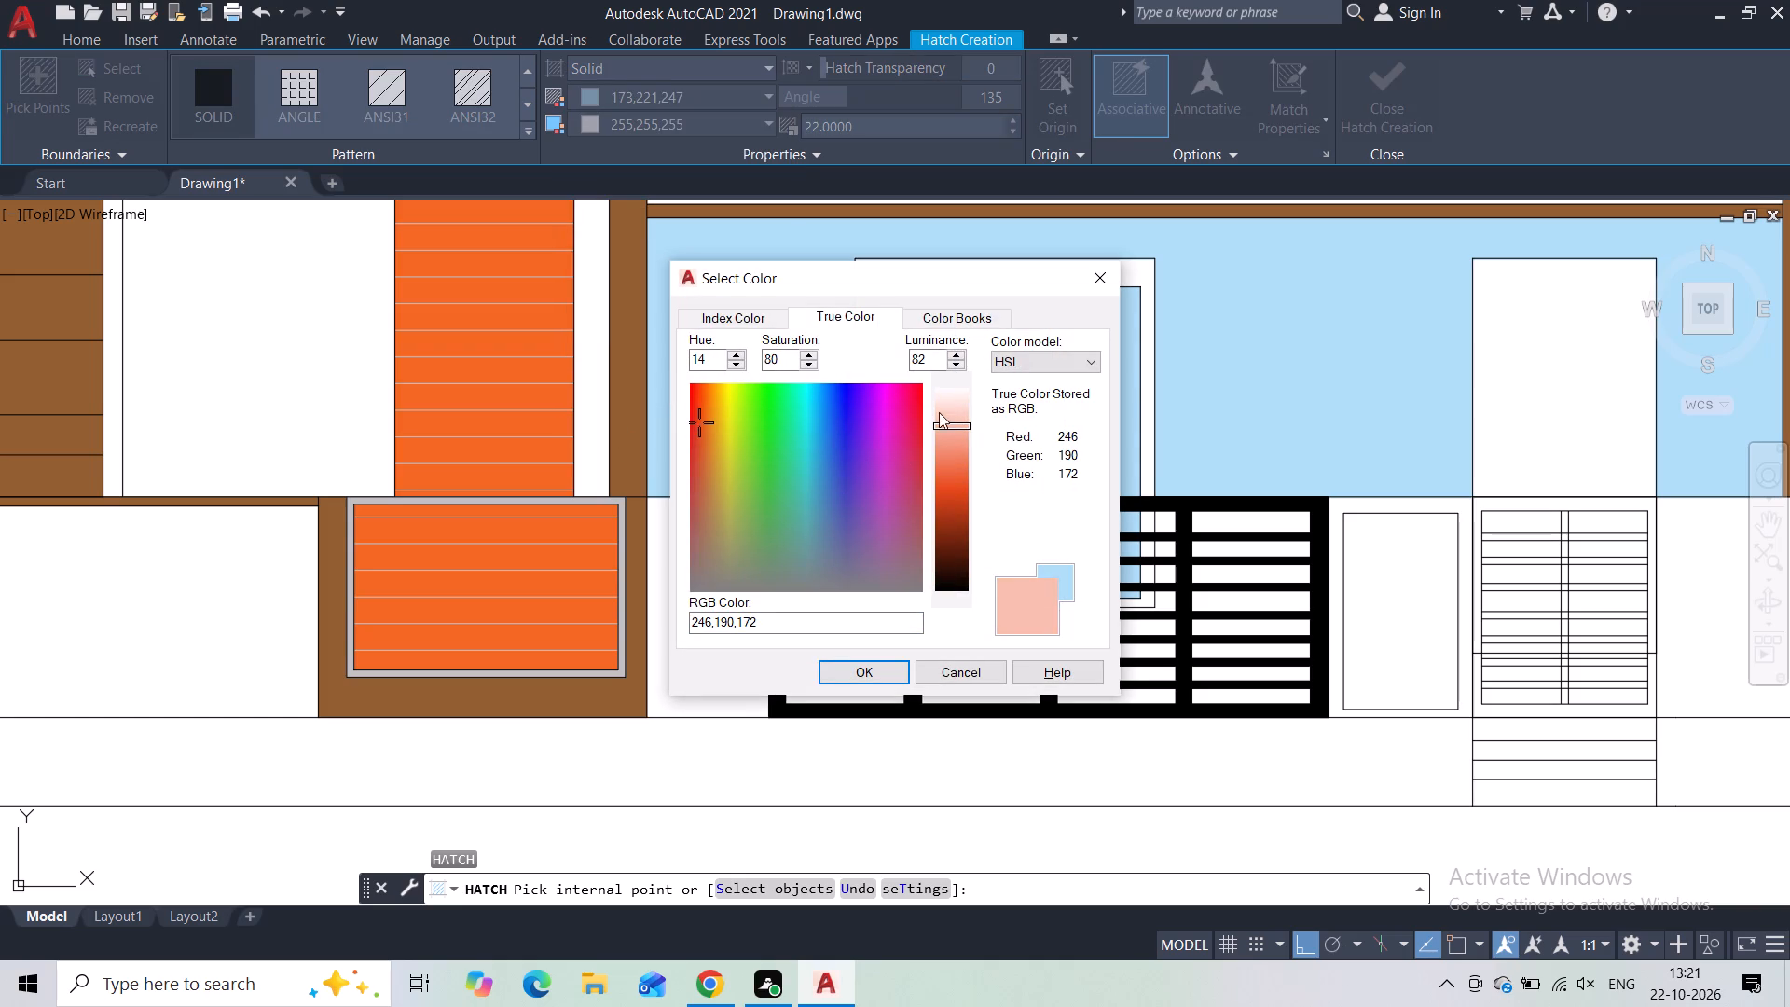
left_click_drag(944, 421, 943, 519)
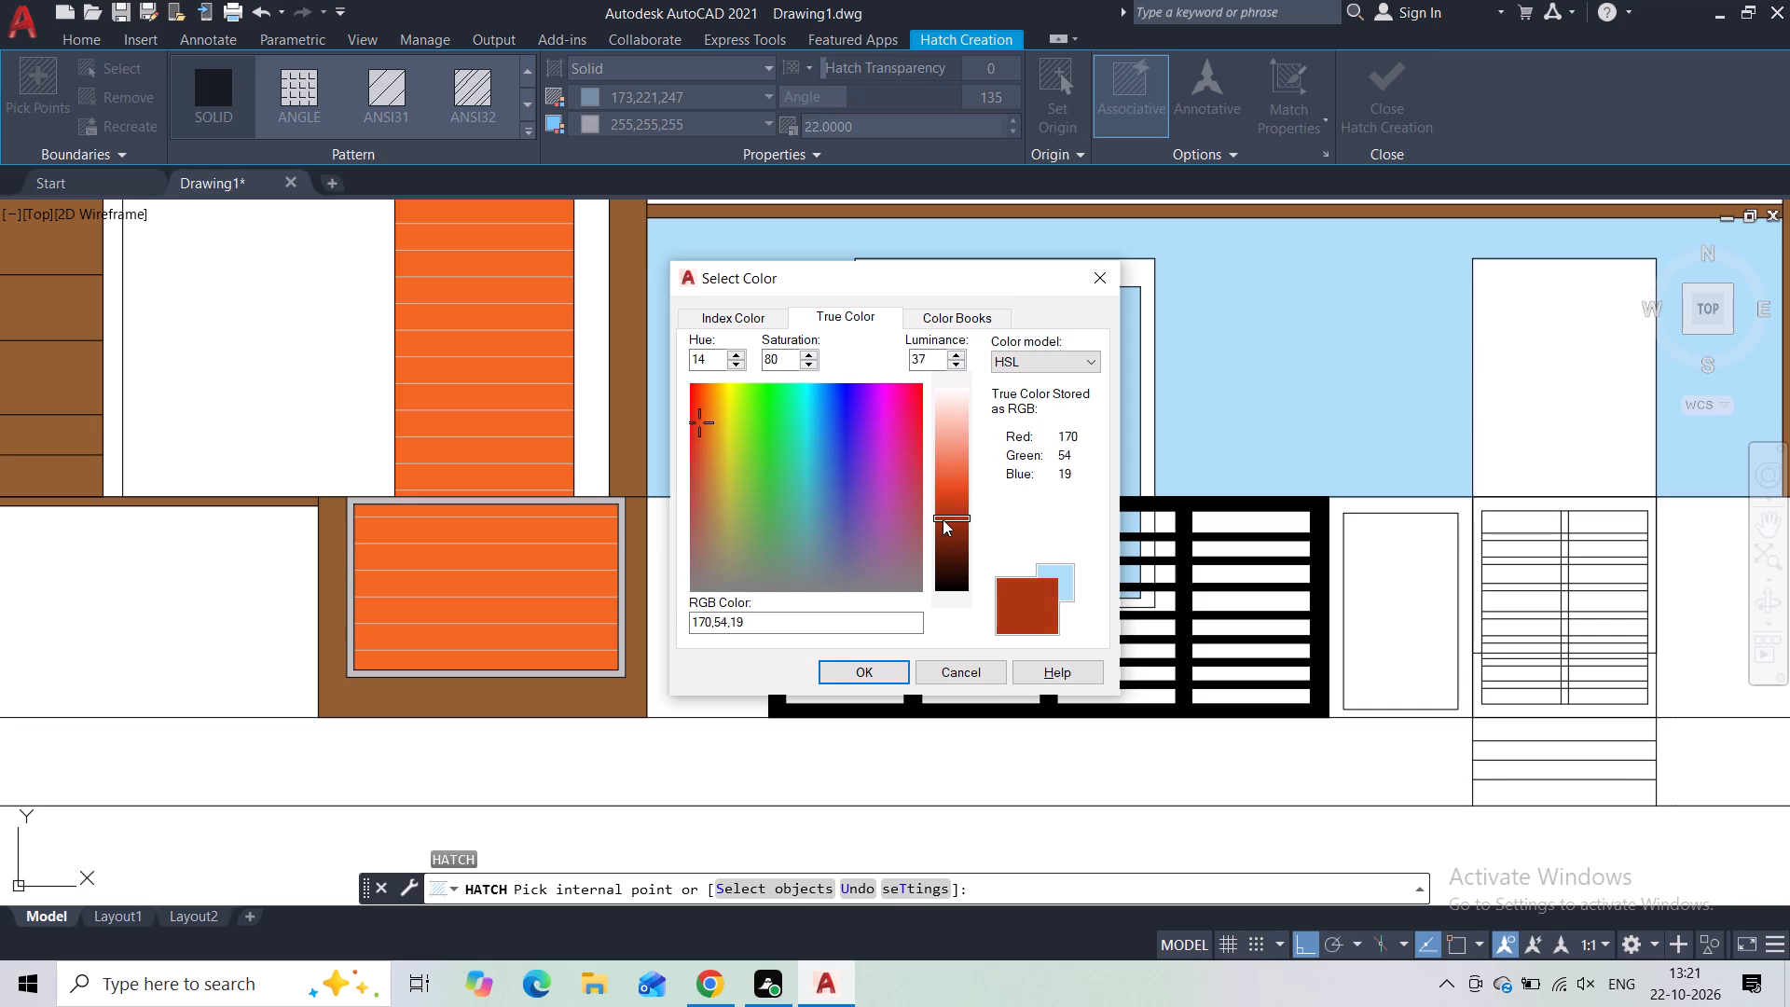
left_click_drag(943, 519, 950, 549)
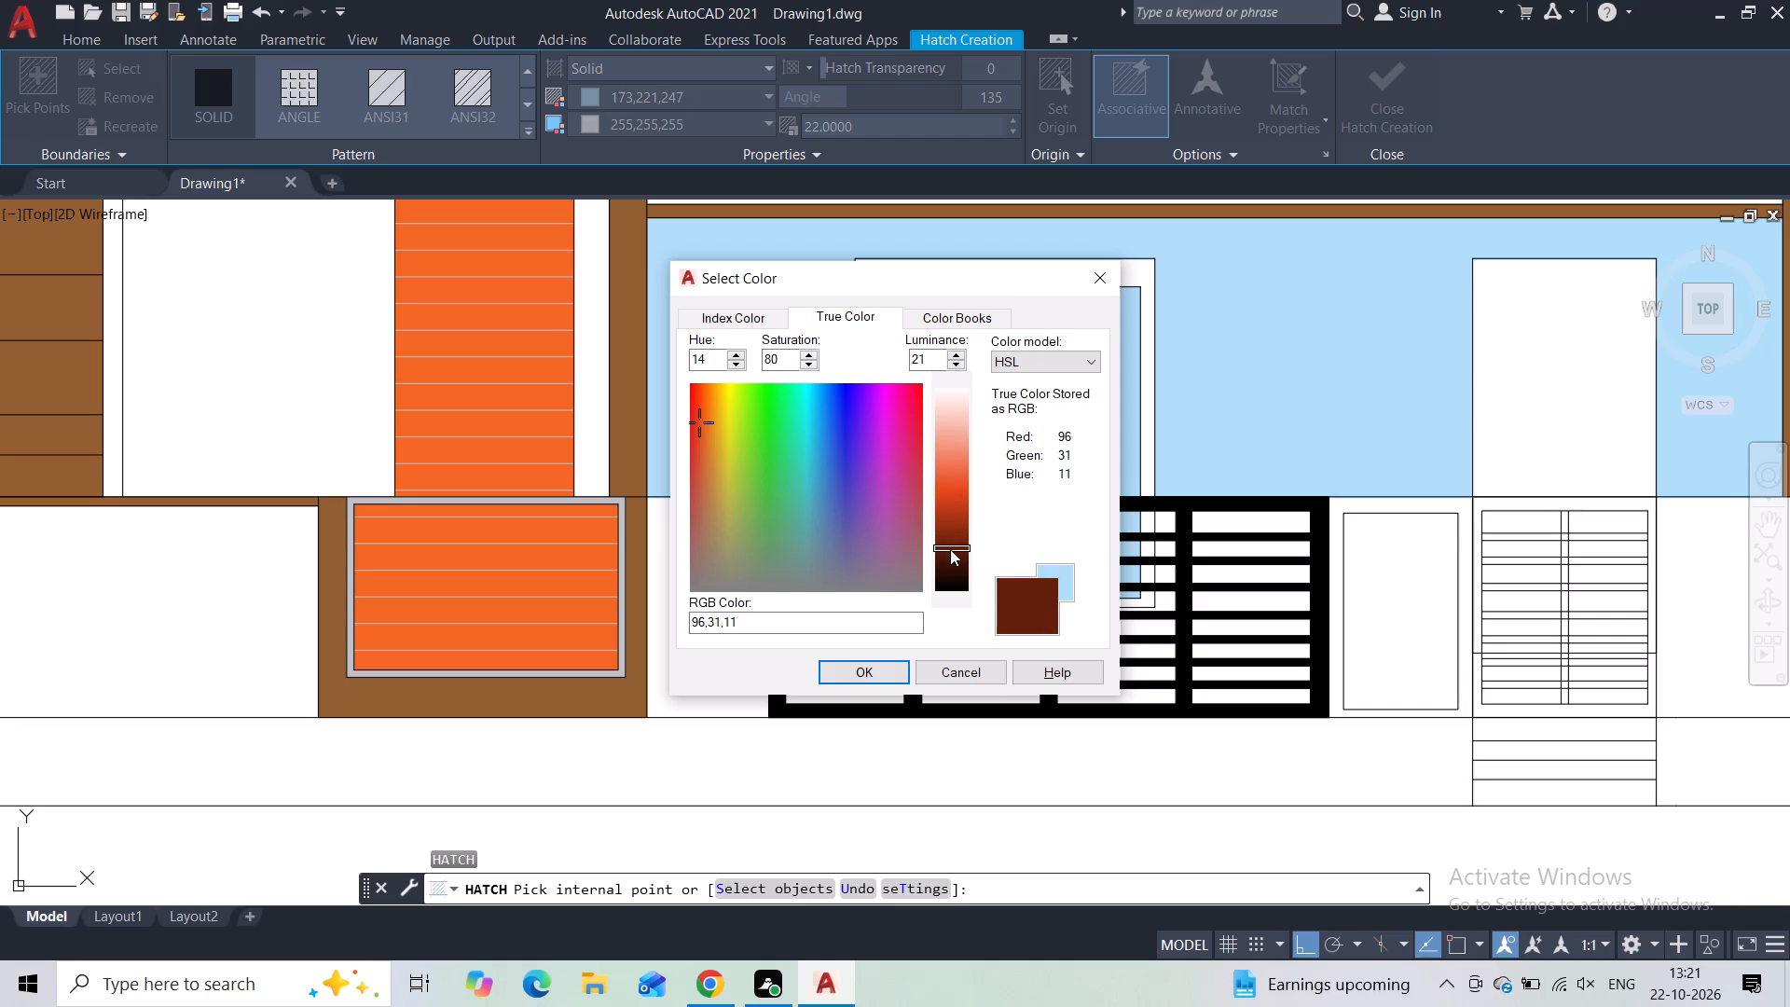
left_click_drag(950, 549, 953, 576)
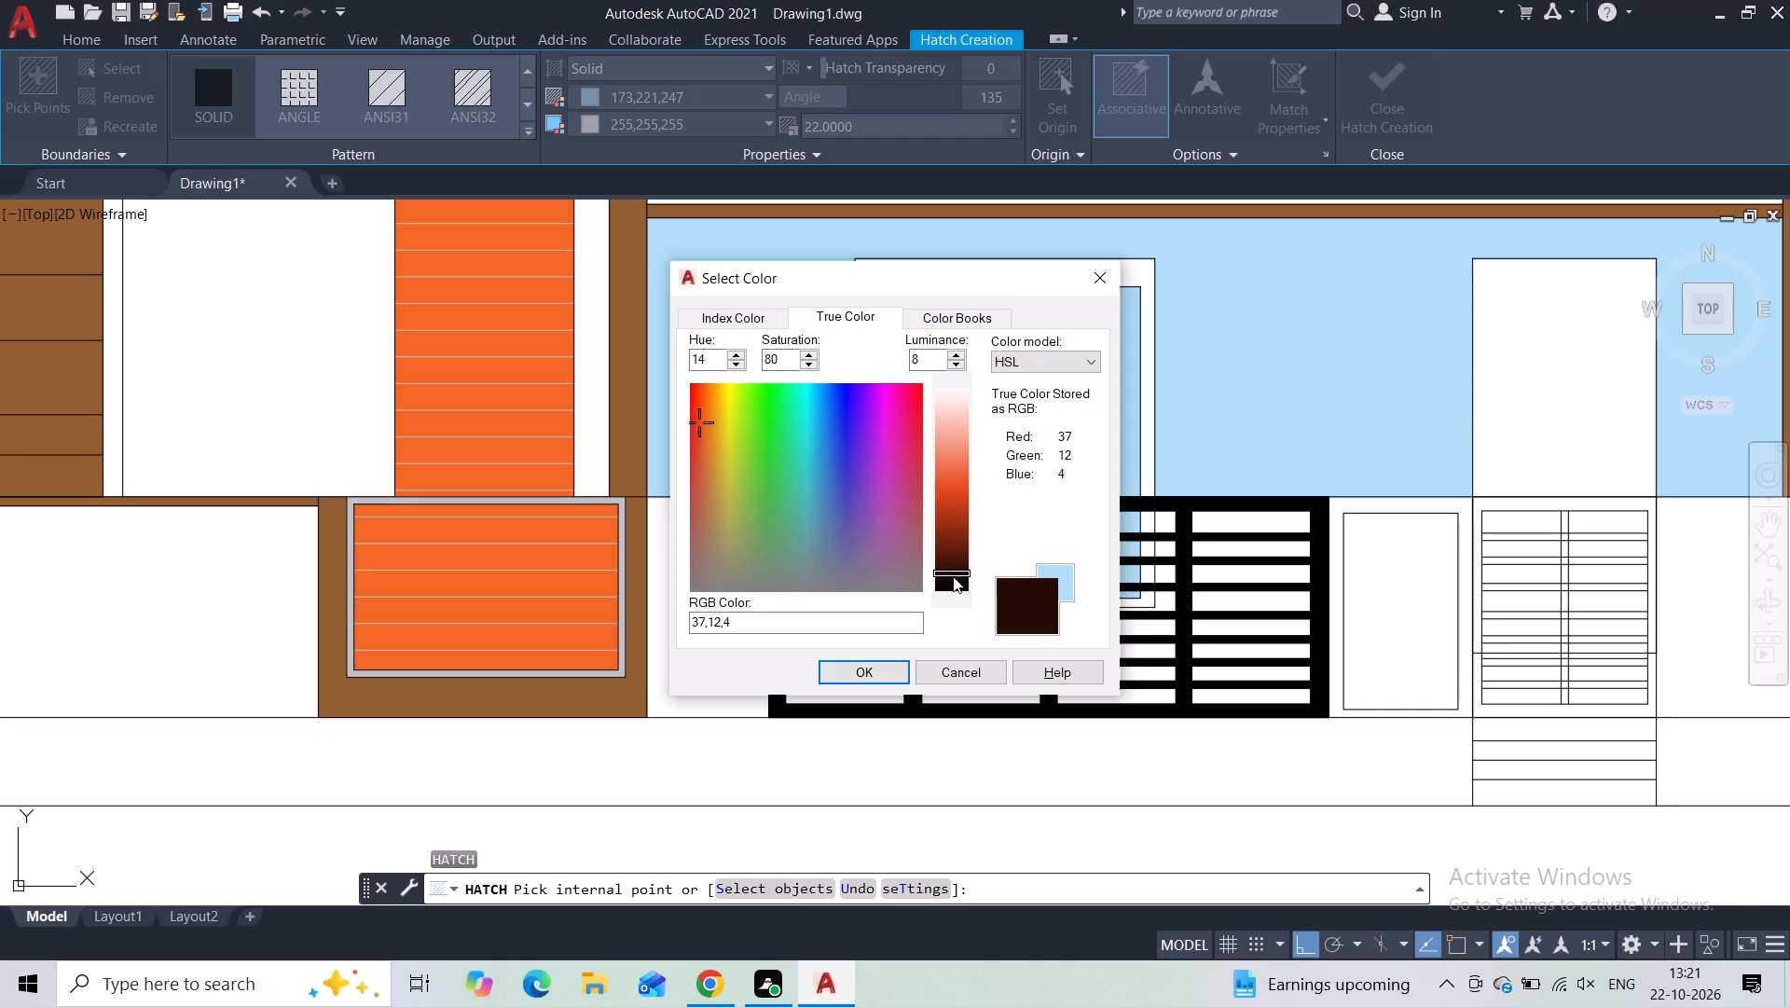
left_click_drag(953, 576, 942, 522)
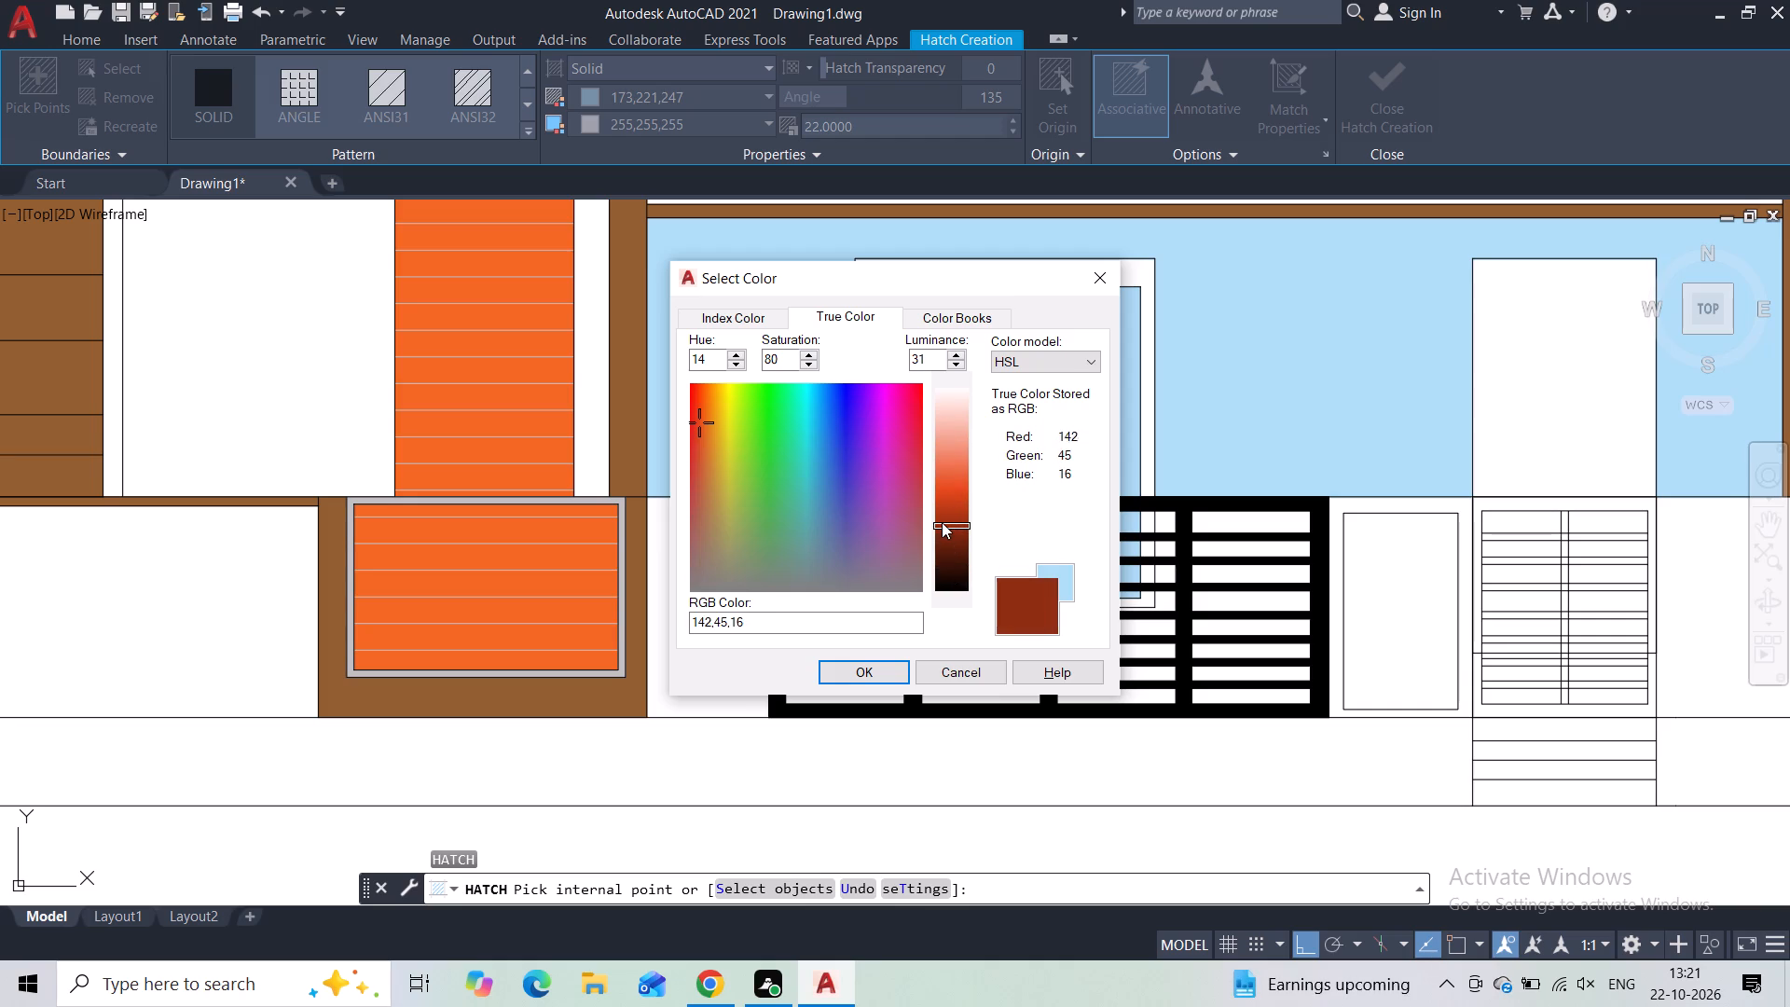
left_click_drag(942, 522, 942, 471)
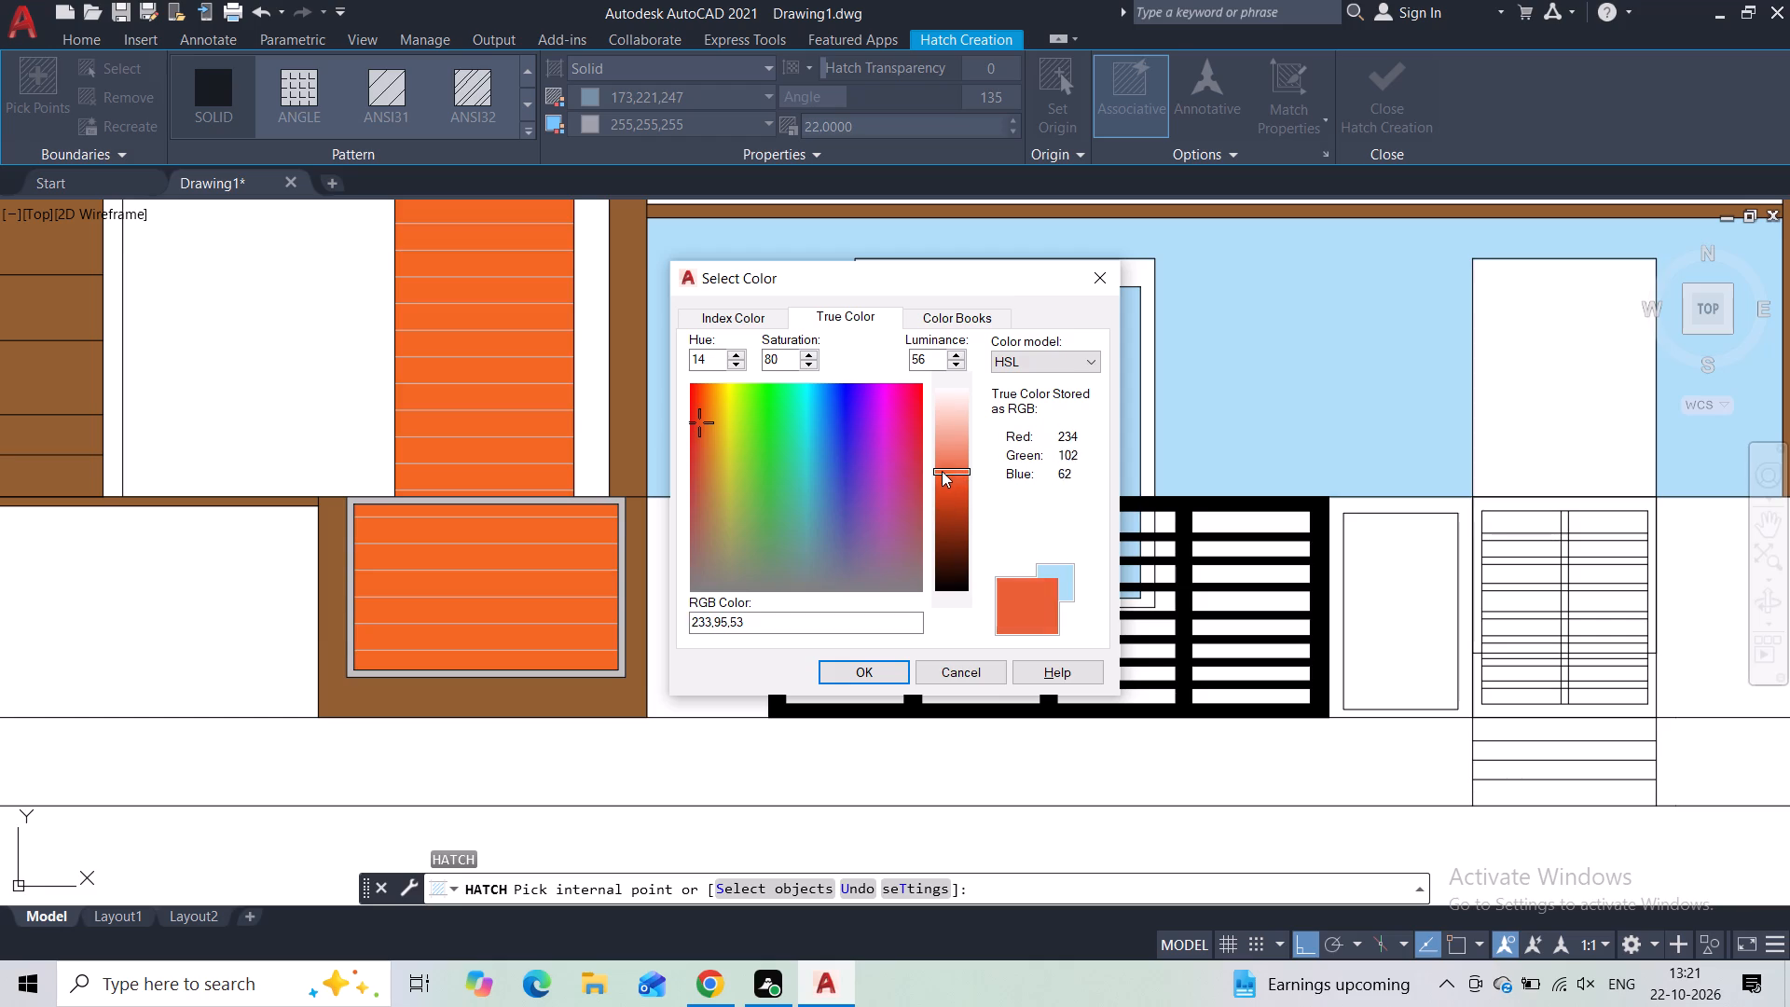
left_click_drag(942, 471, 955, 564)
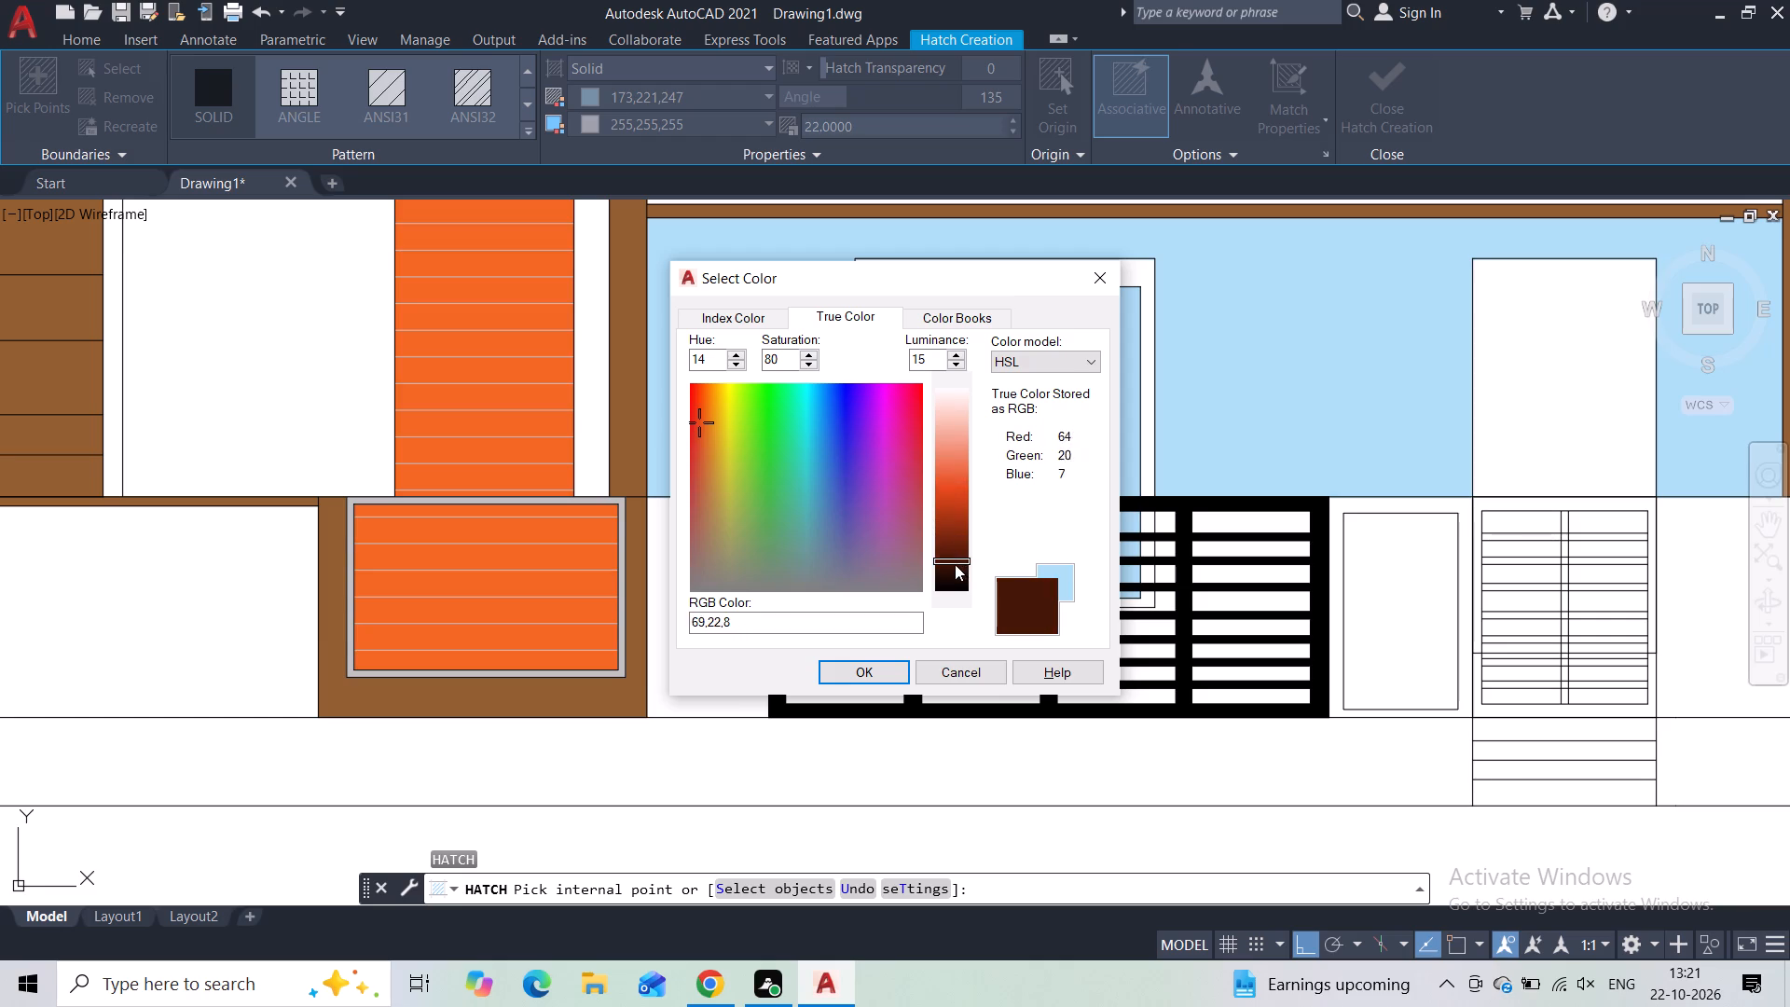
left_click_drag(955, 564, 990, 567)
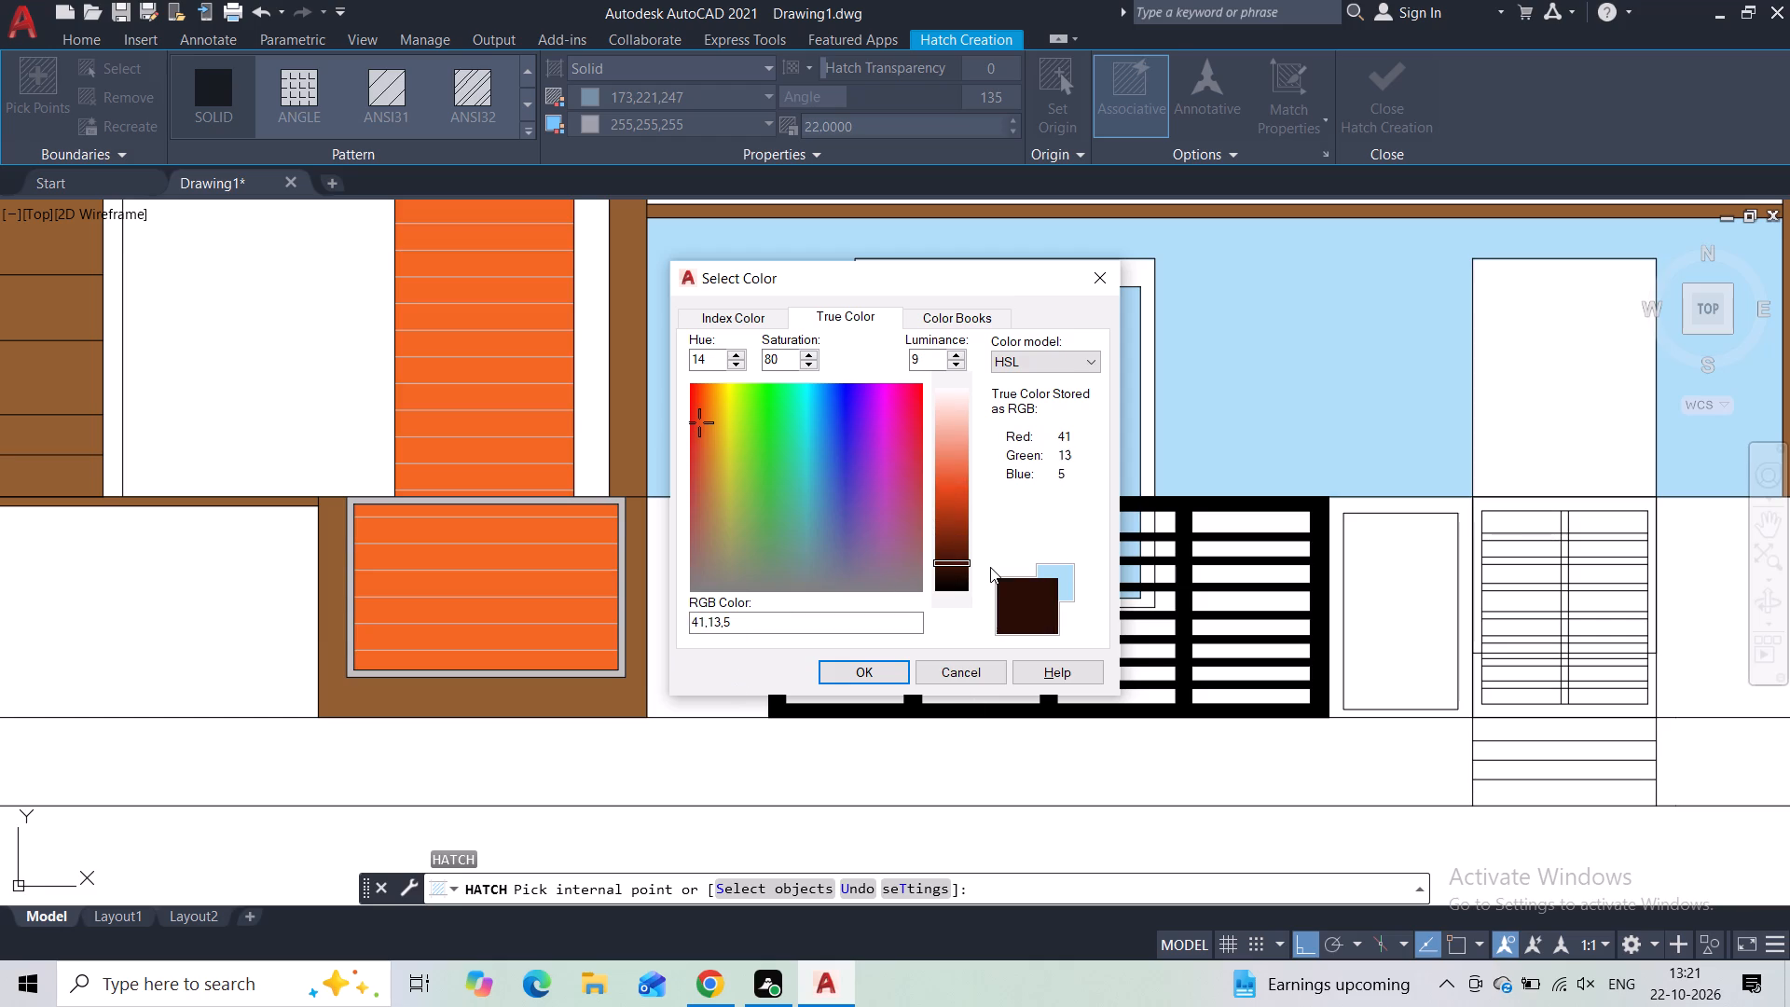
left_click_drag(990, 567, 979, 546)
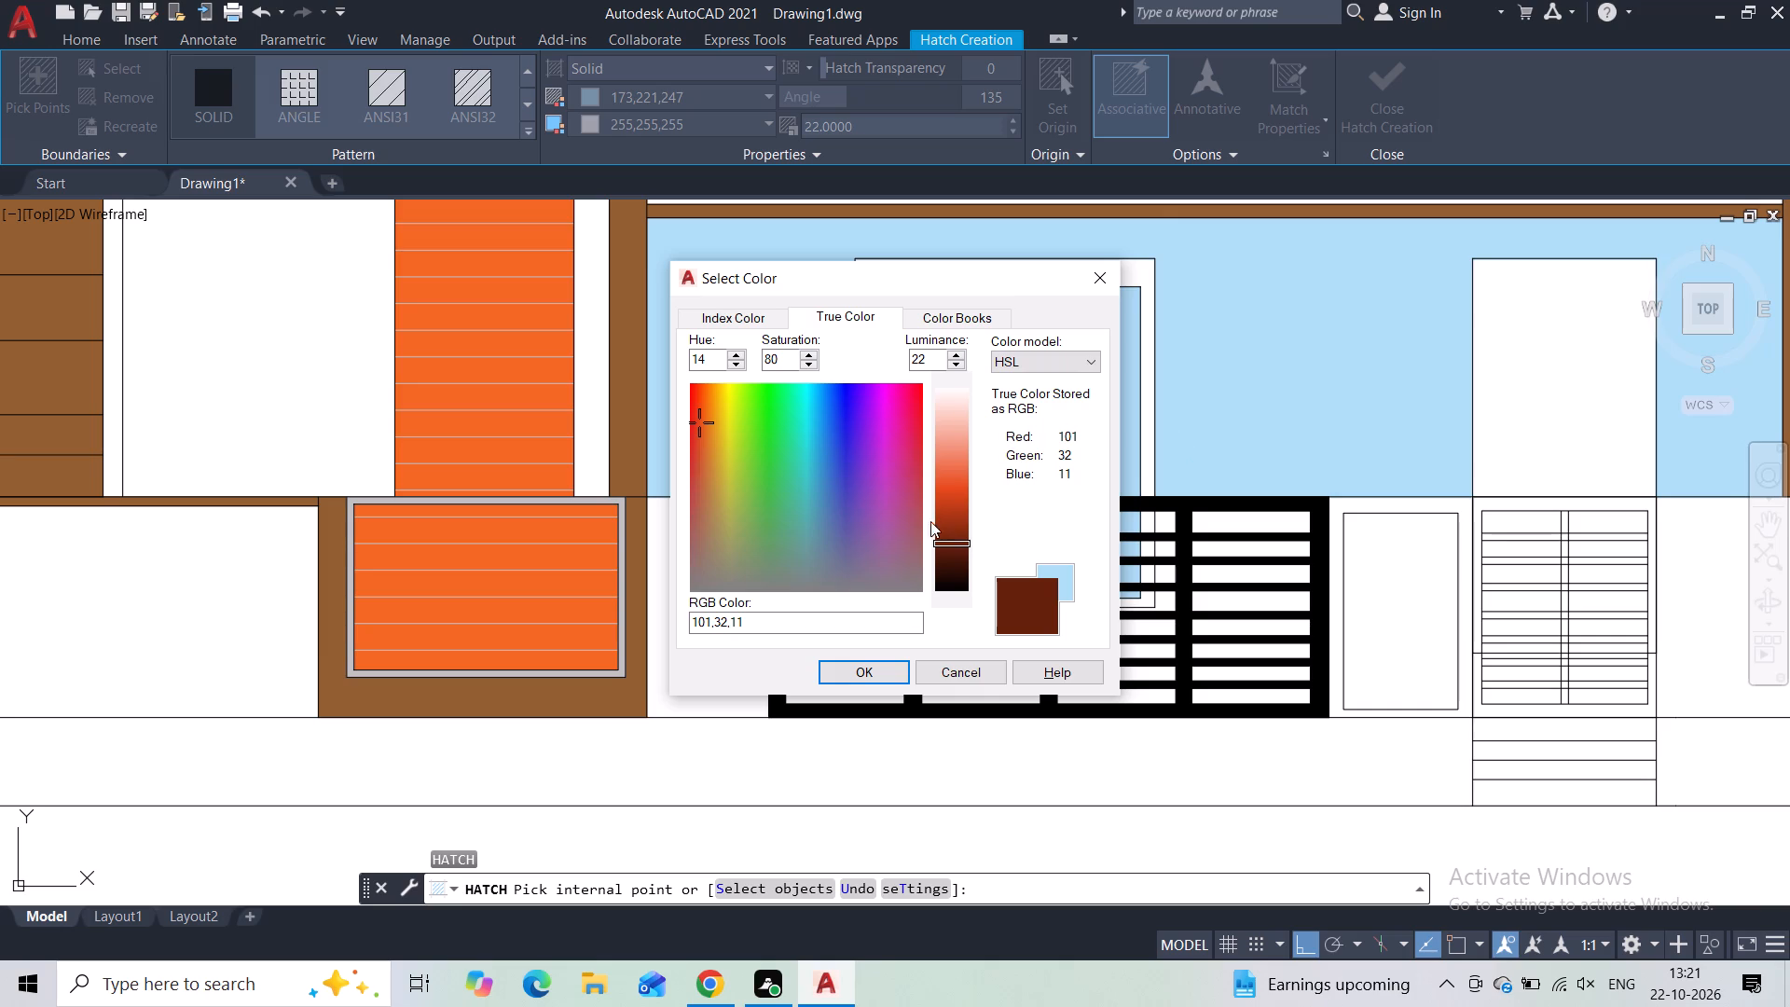
left_click(876, 672)
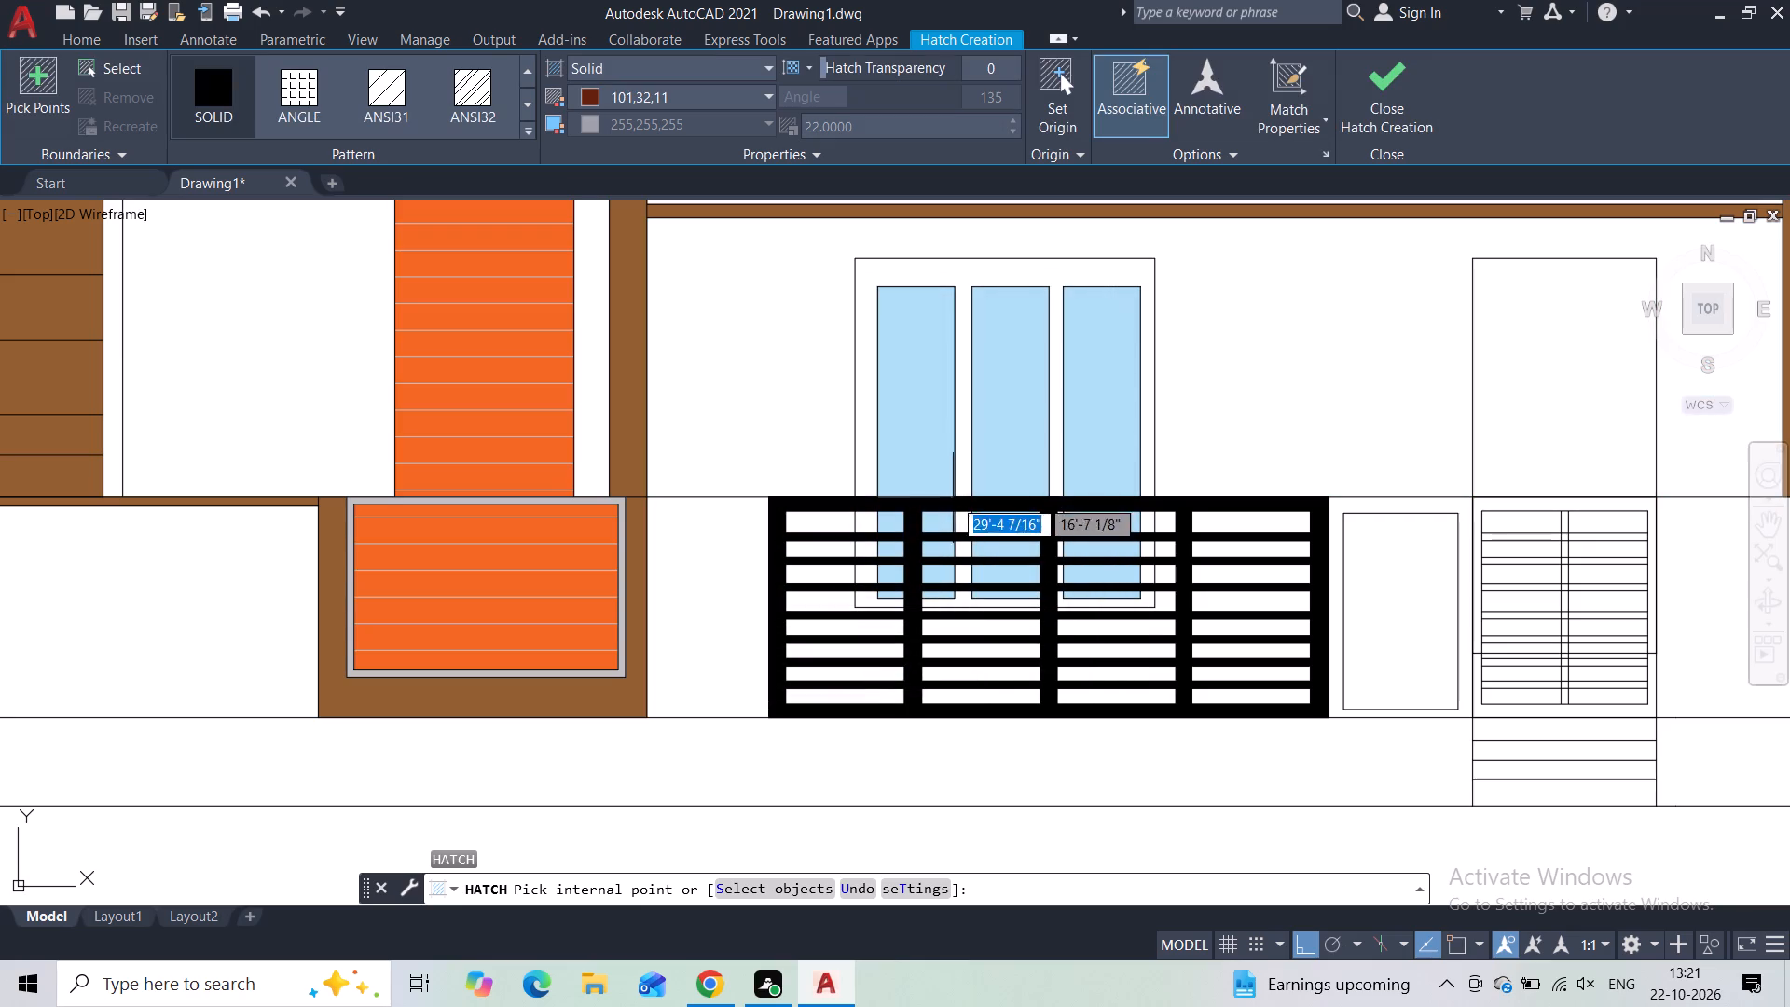
left_click(915, 284)
middle_click_drag(807, 419, 805, 419)
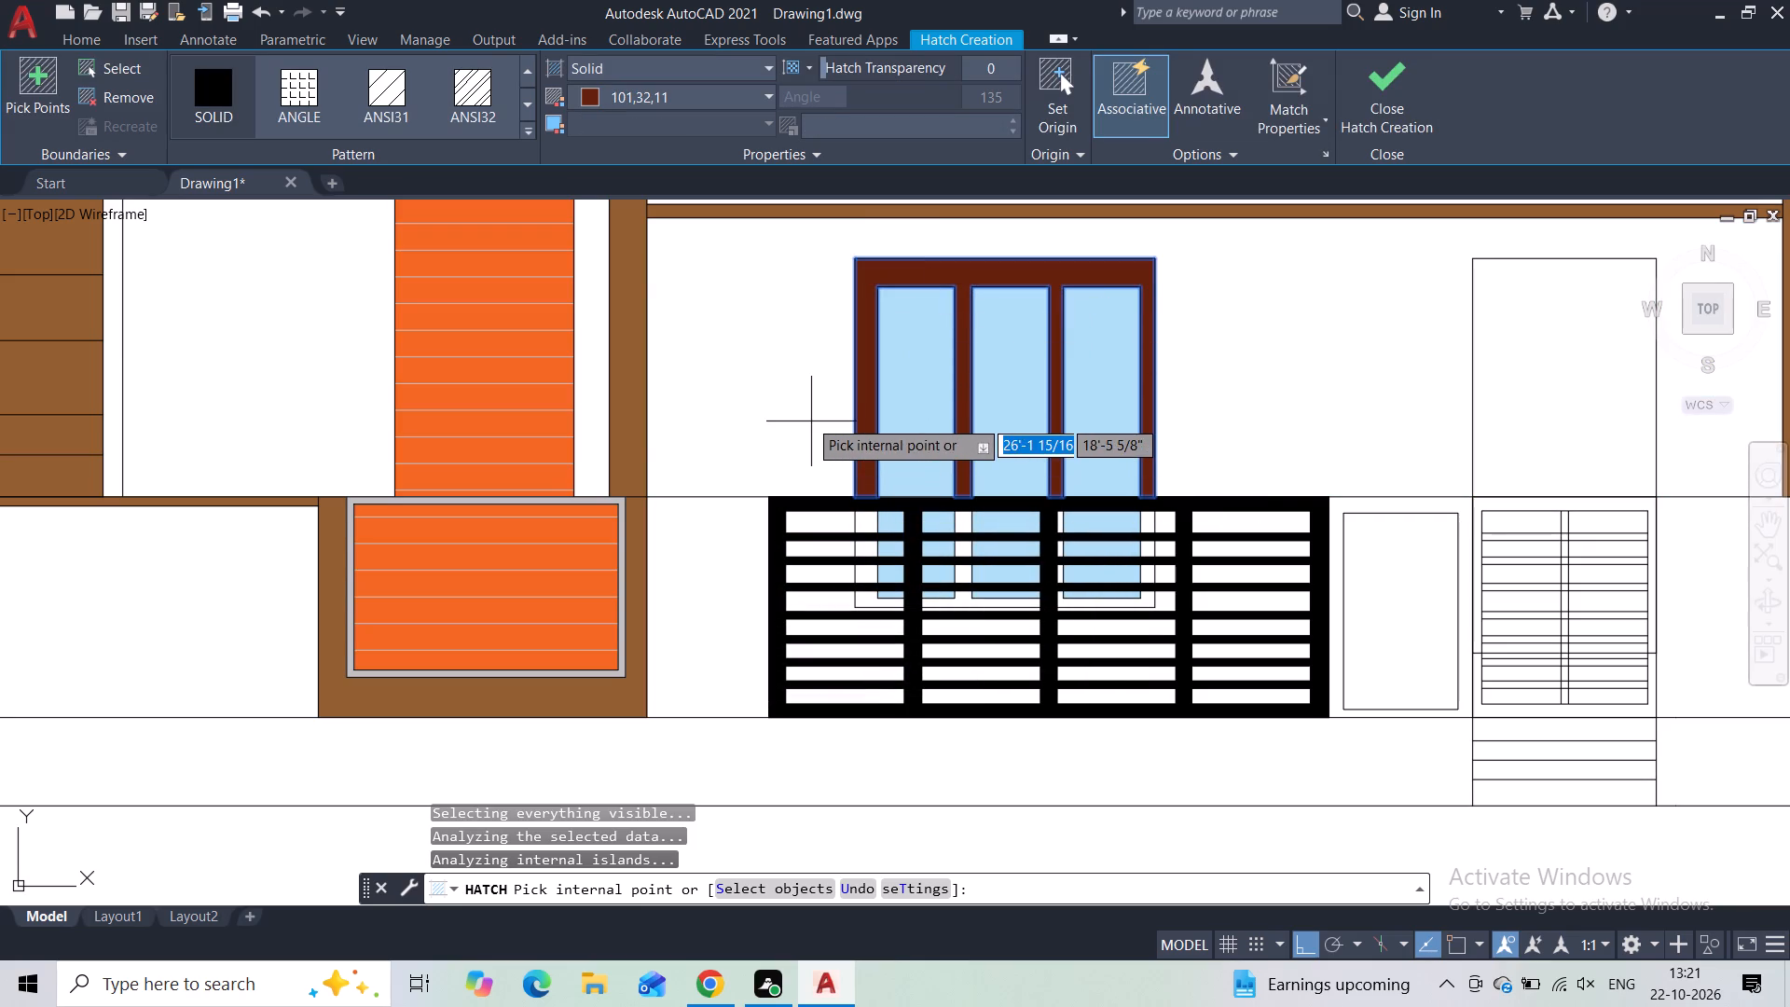
middle_click_drag(805, 419, 388, 410)
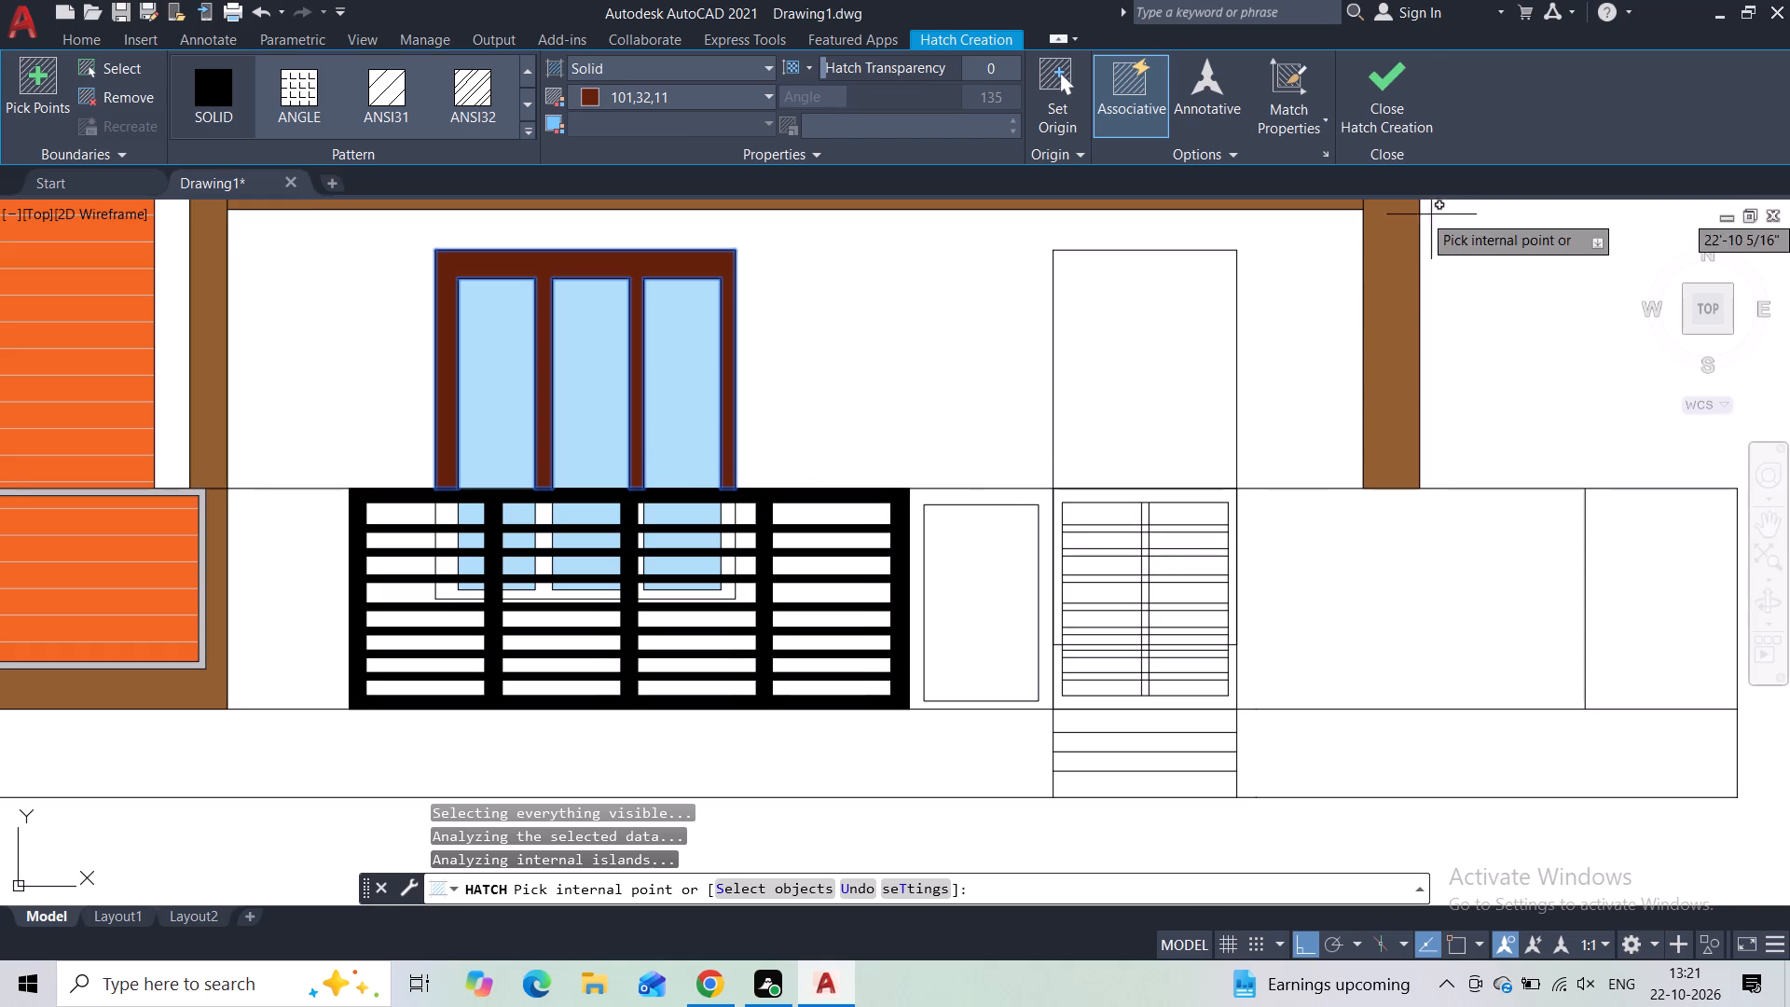
left_click(1405, 107)
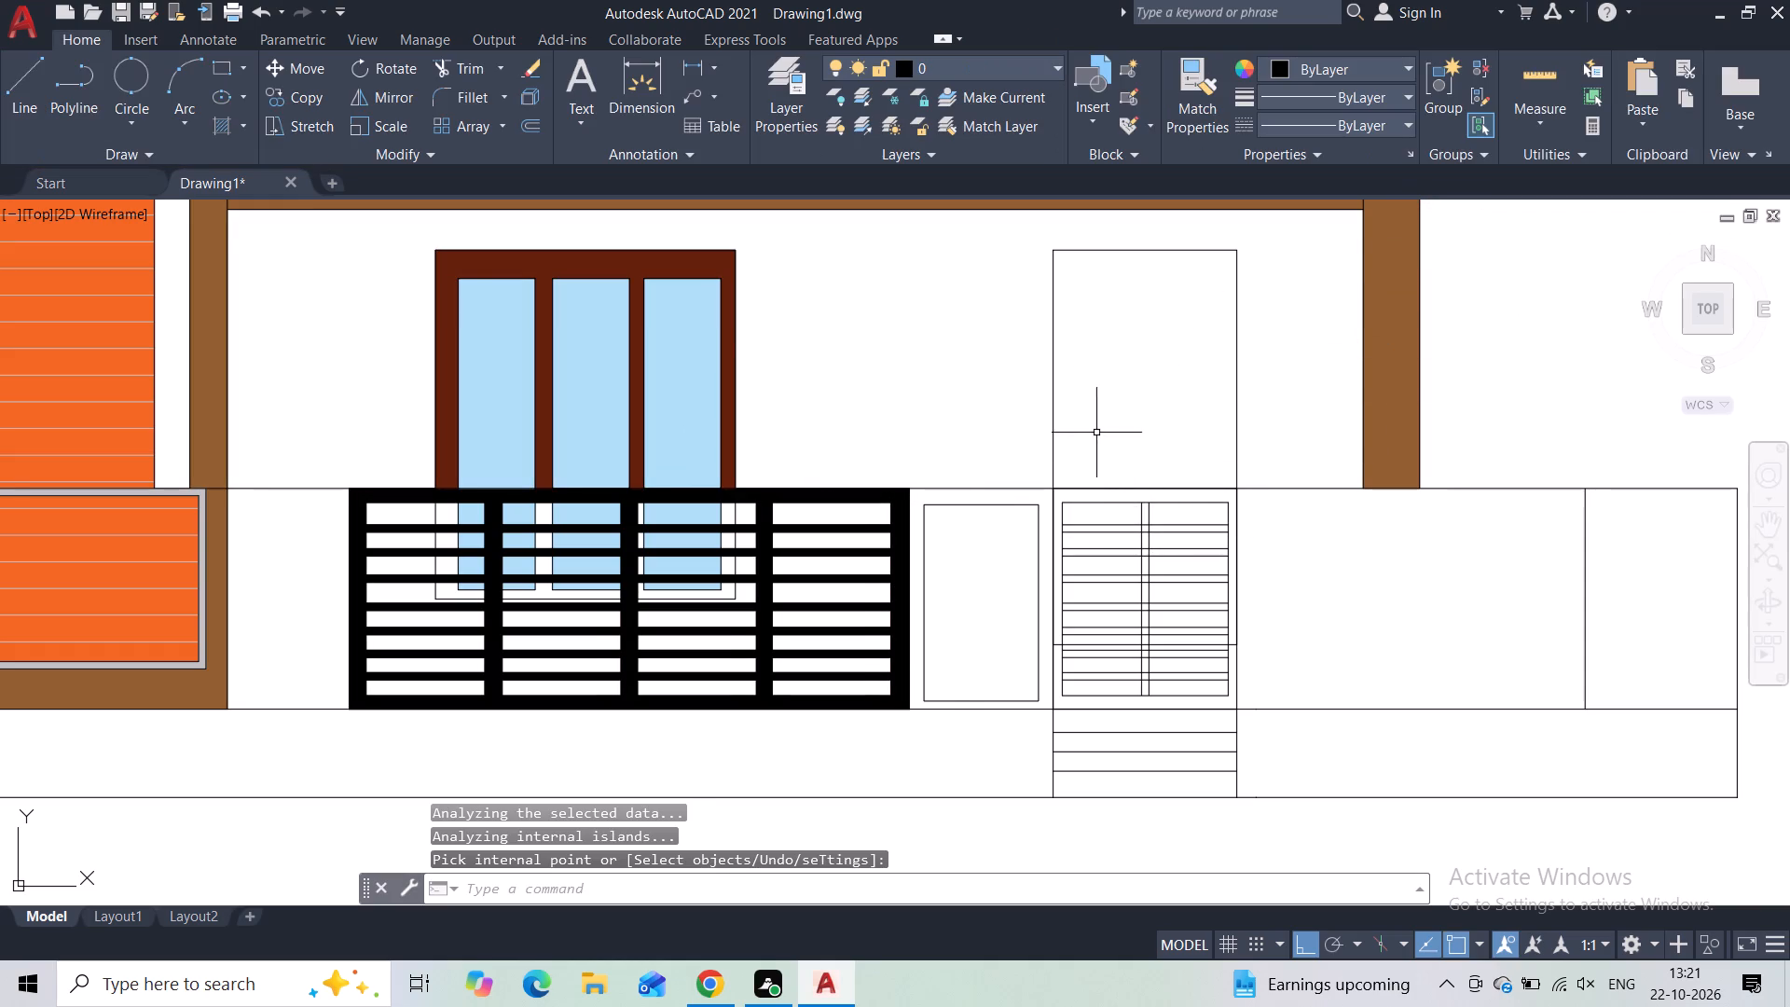
Draw a rectangle about 3'-2" wide inside the door outline, ending on the horizontal line at the railing's top.
left_click(226, 71)
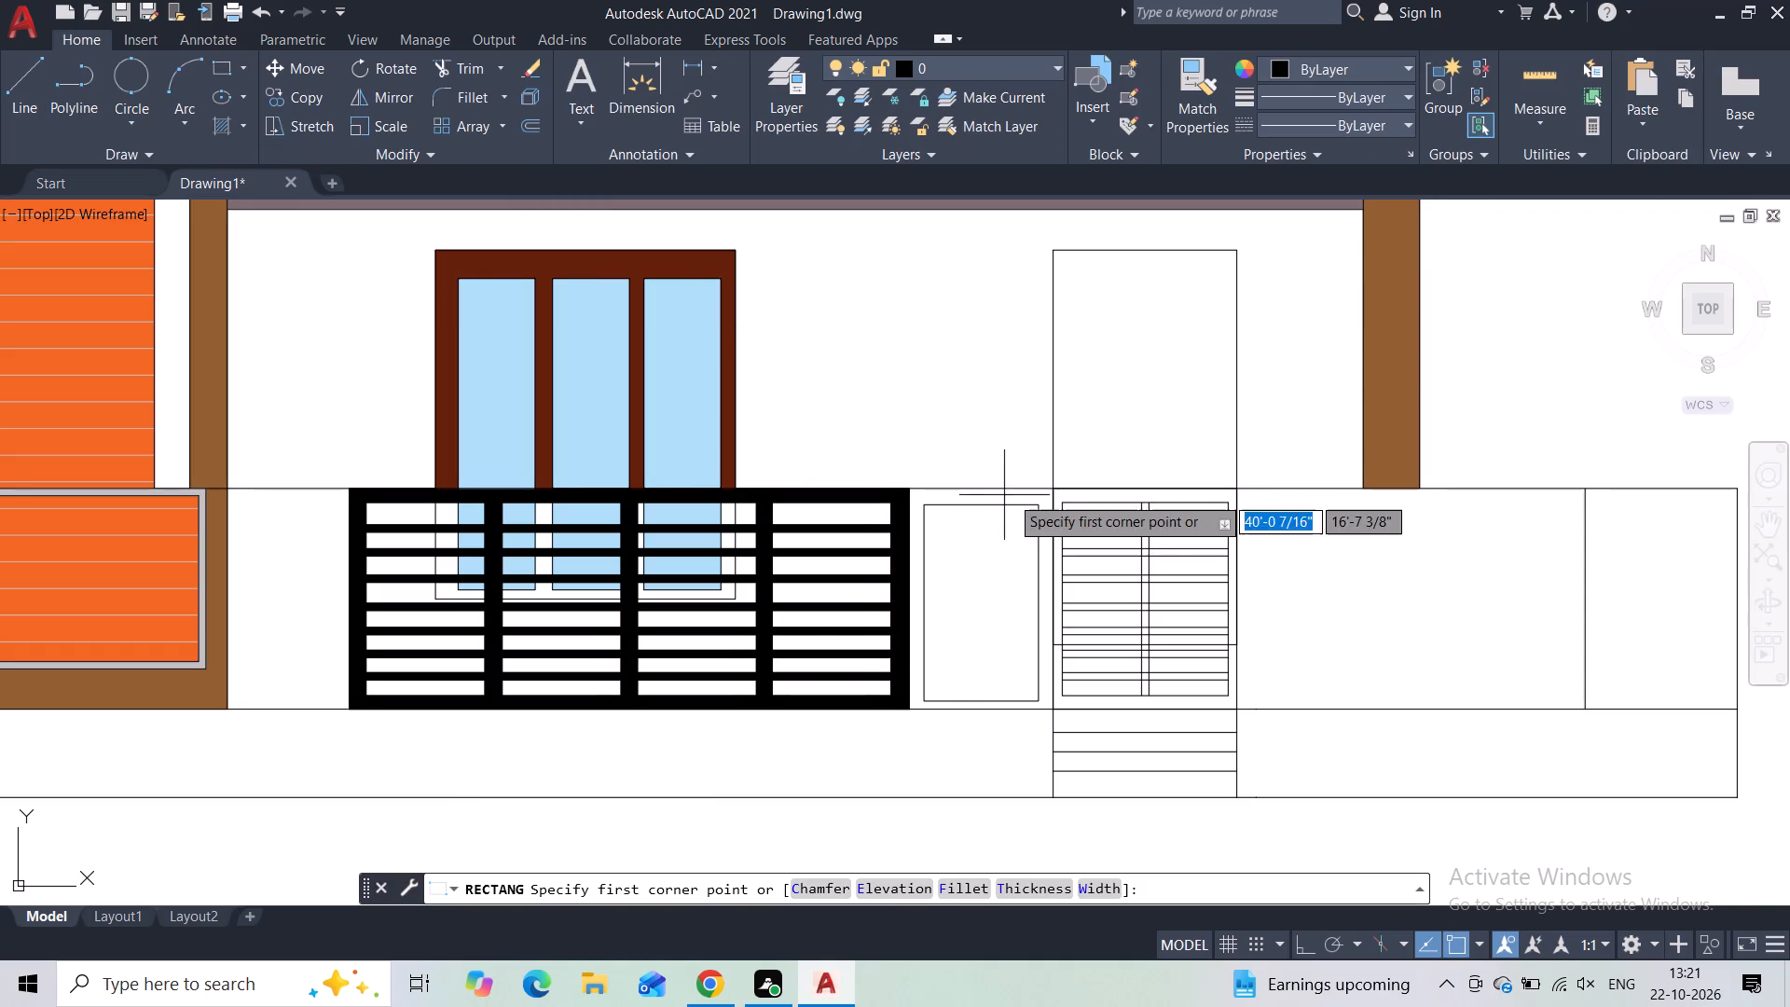
left_click(1075, 282)
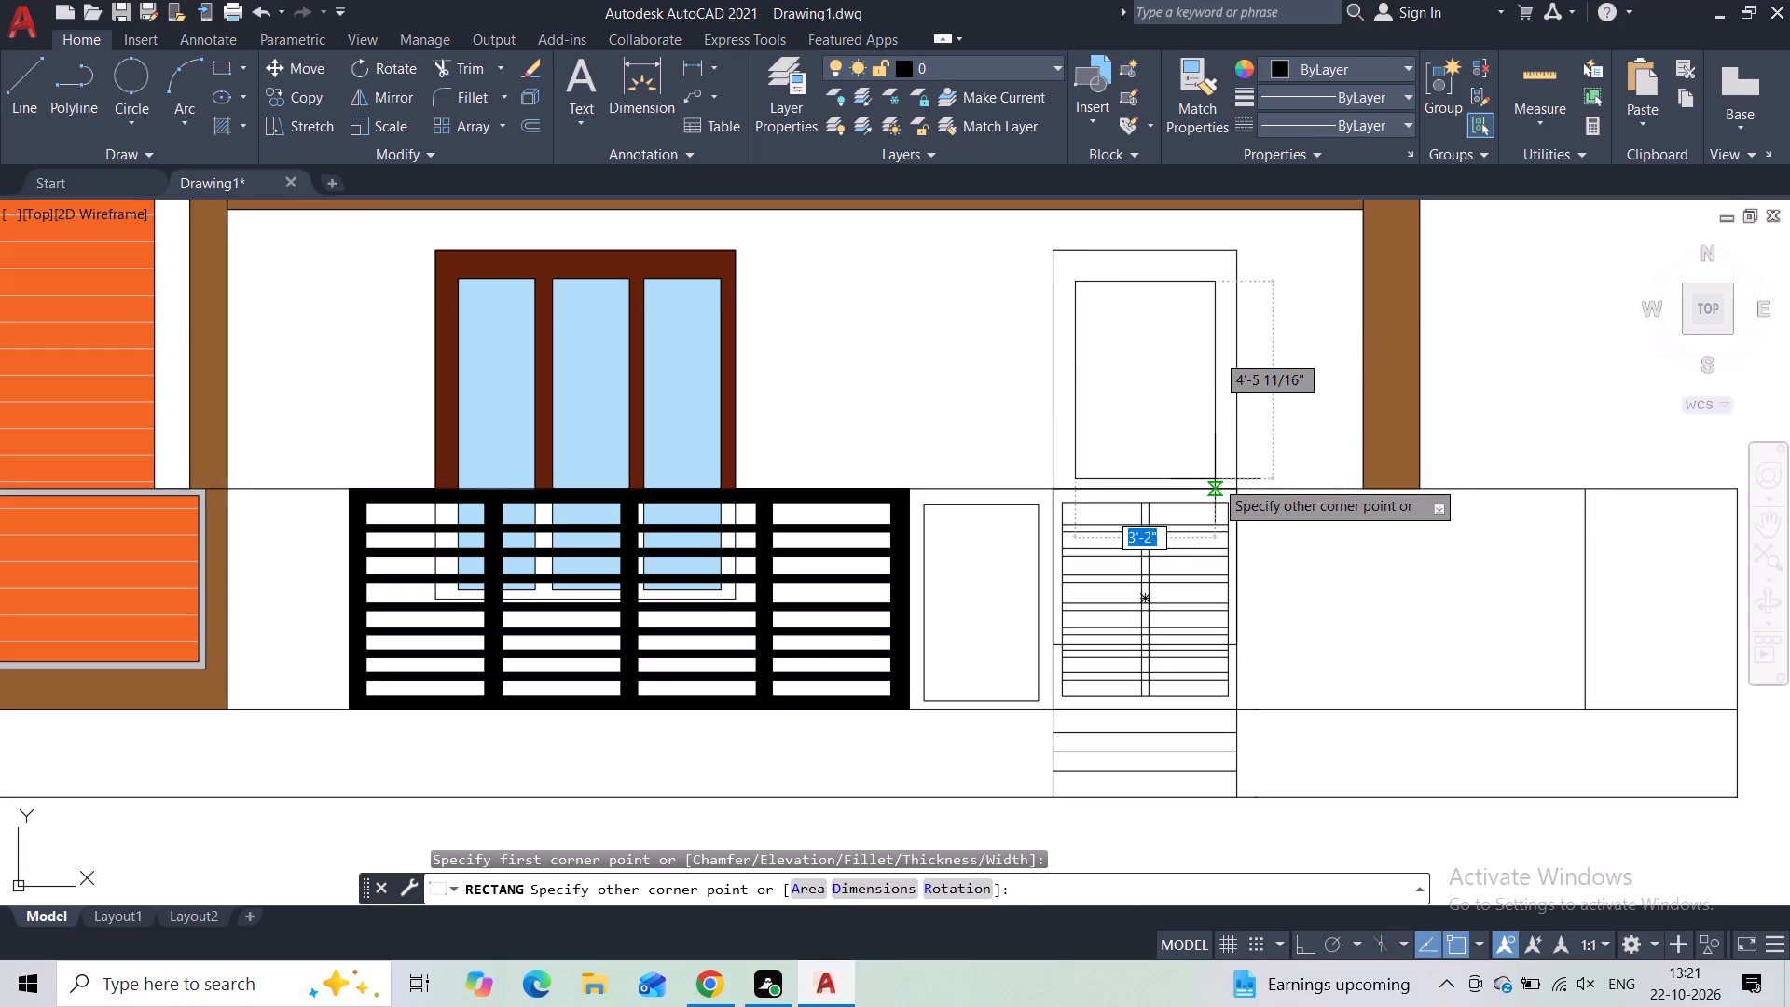
left_click(1213, 490)
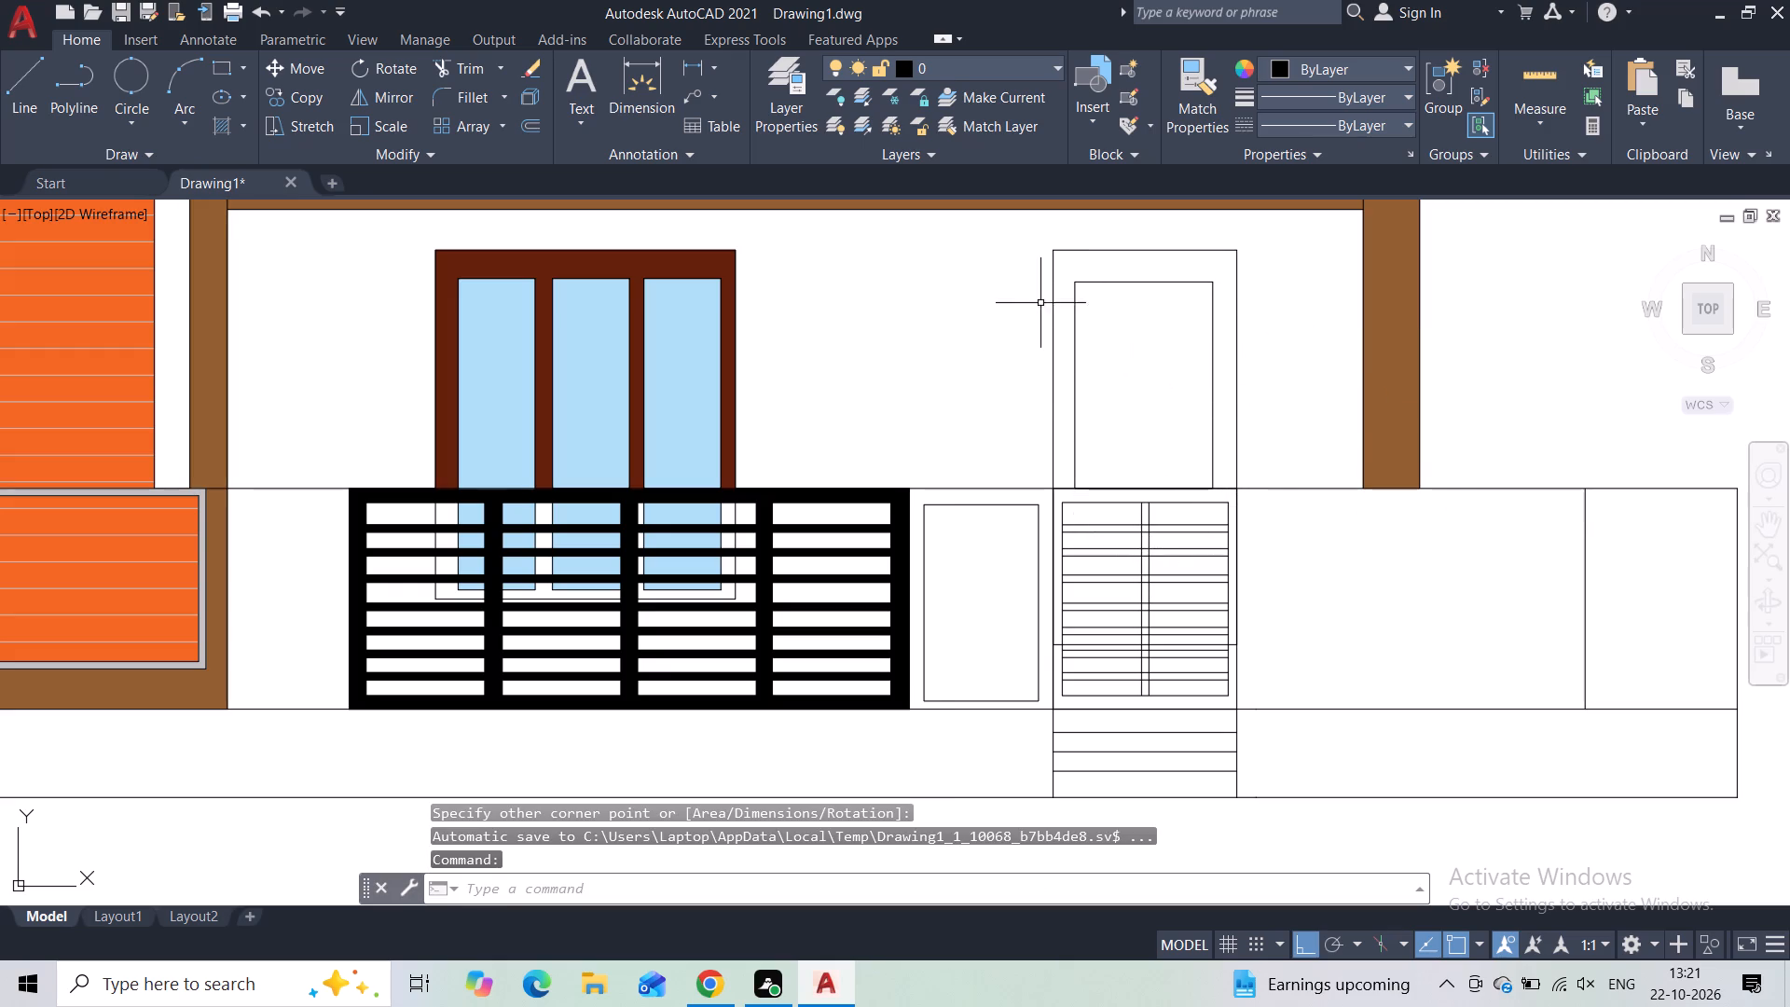
Hatch the door frame around the new inner rectangle with solid dark brown 101,32,11.
key("h")
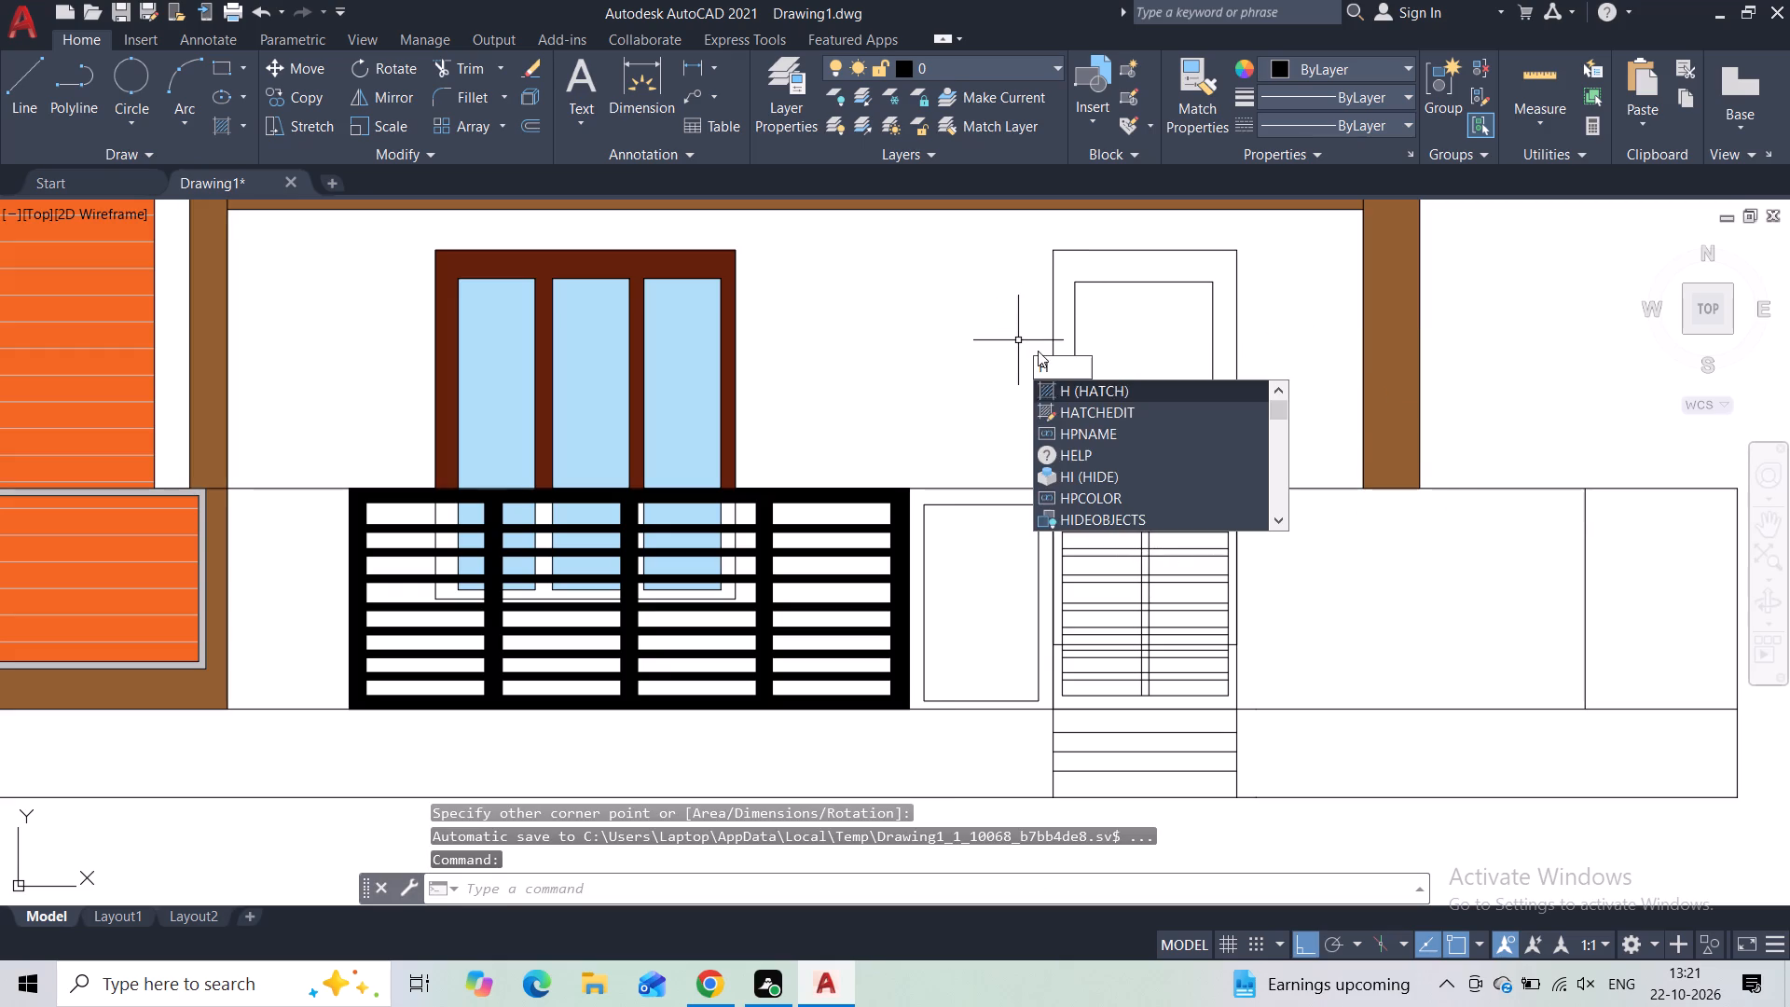
left_click(1112, 393)
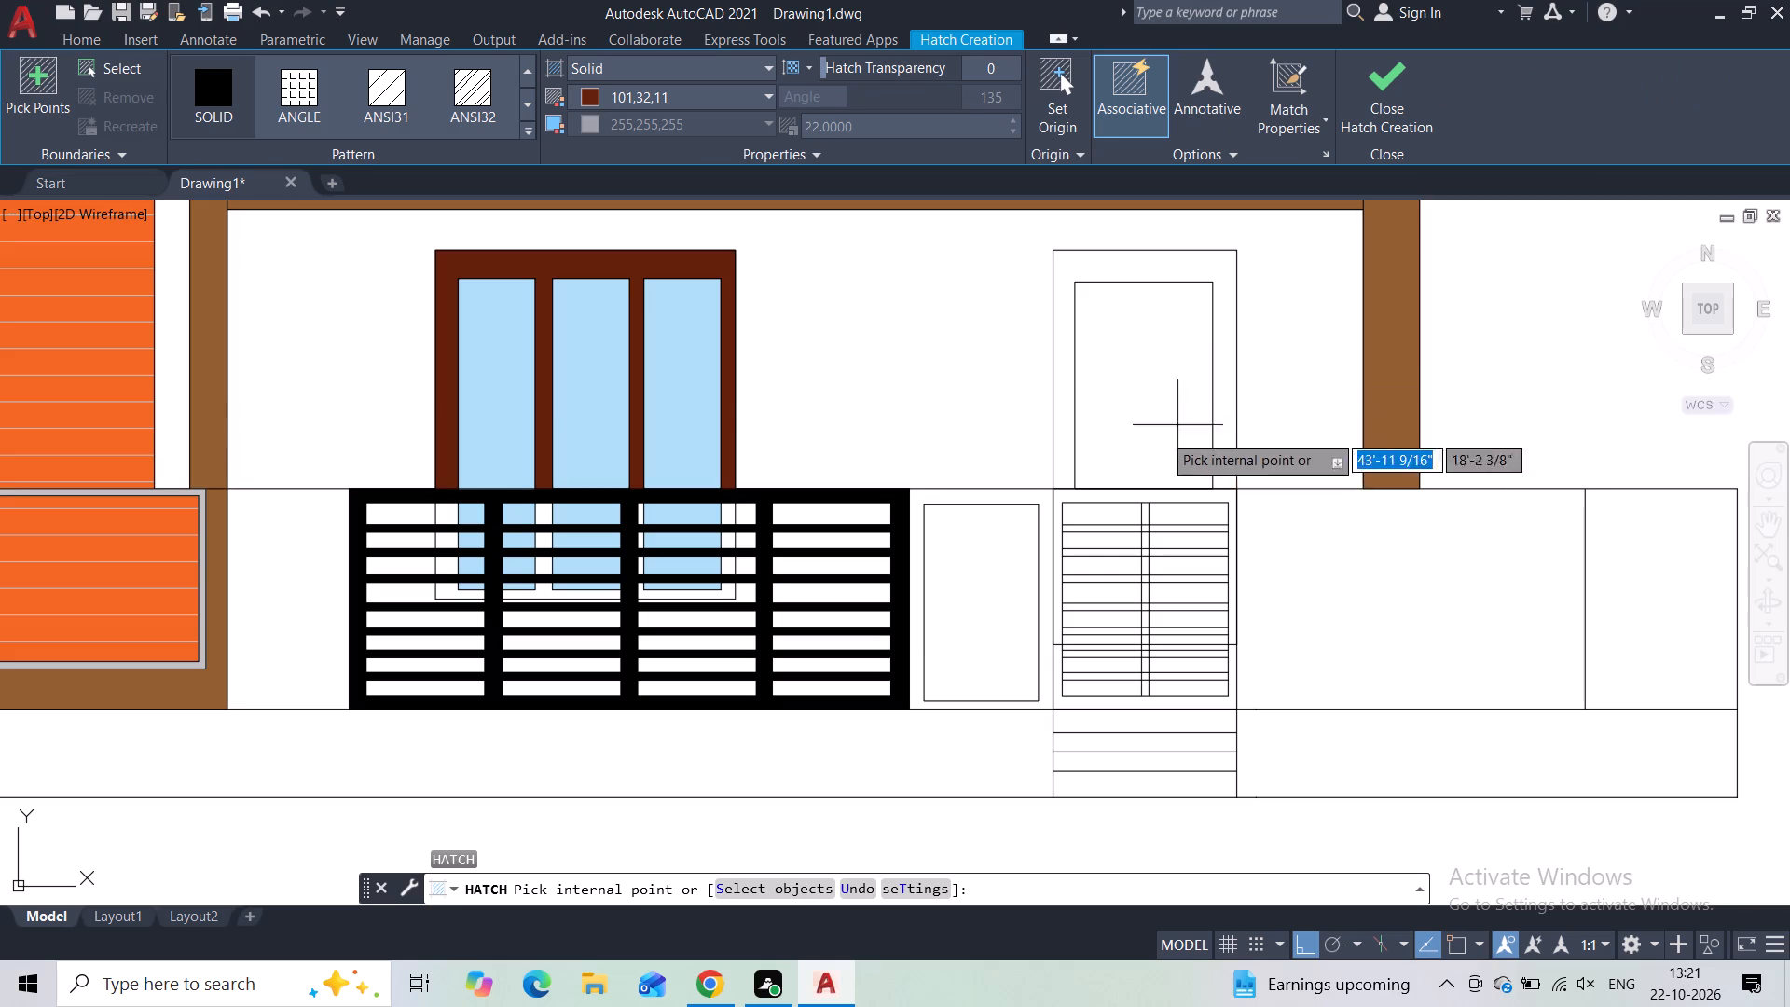
left_click(1065, 469)
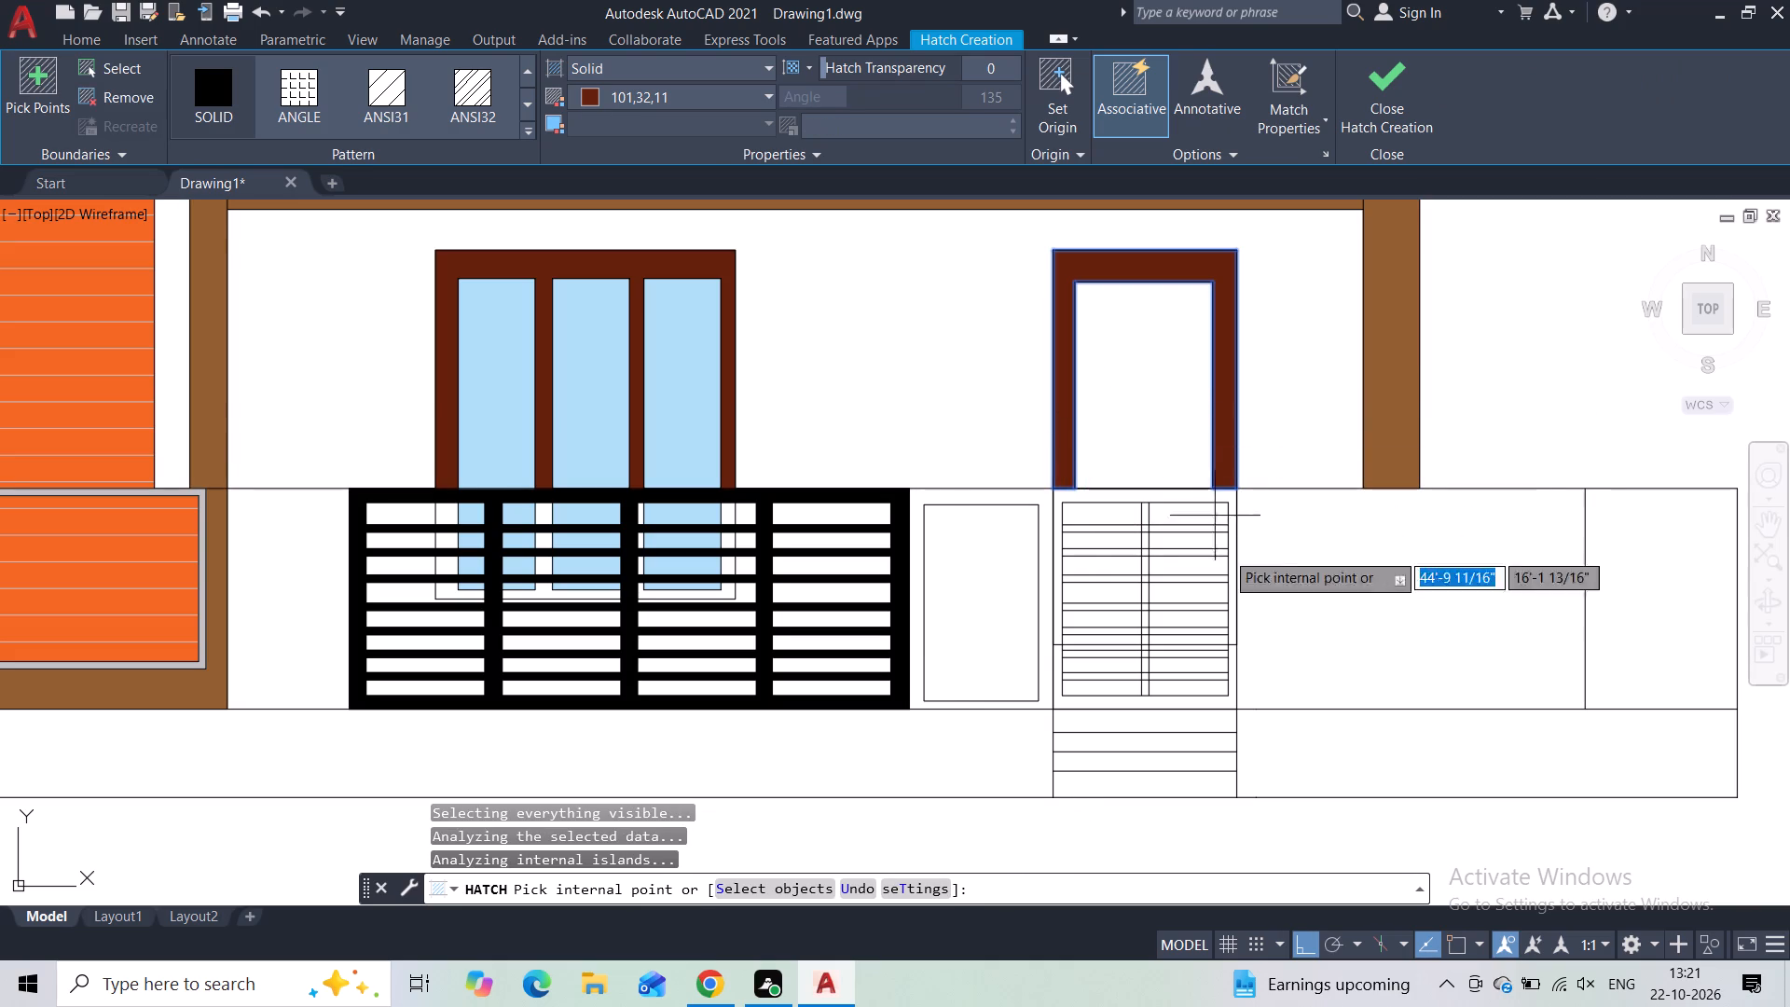
Fill the window frame segments visible through the railing's third bay, beside and below the third pane, with solid dark brown 101,32,11.
middle_click_drag(1261, 613, 1257, 518)
scroll(1192, 413, "up", 2)
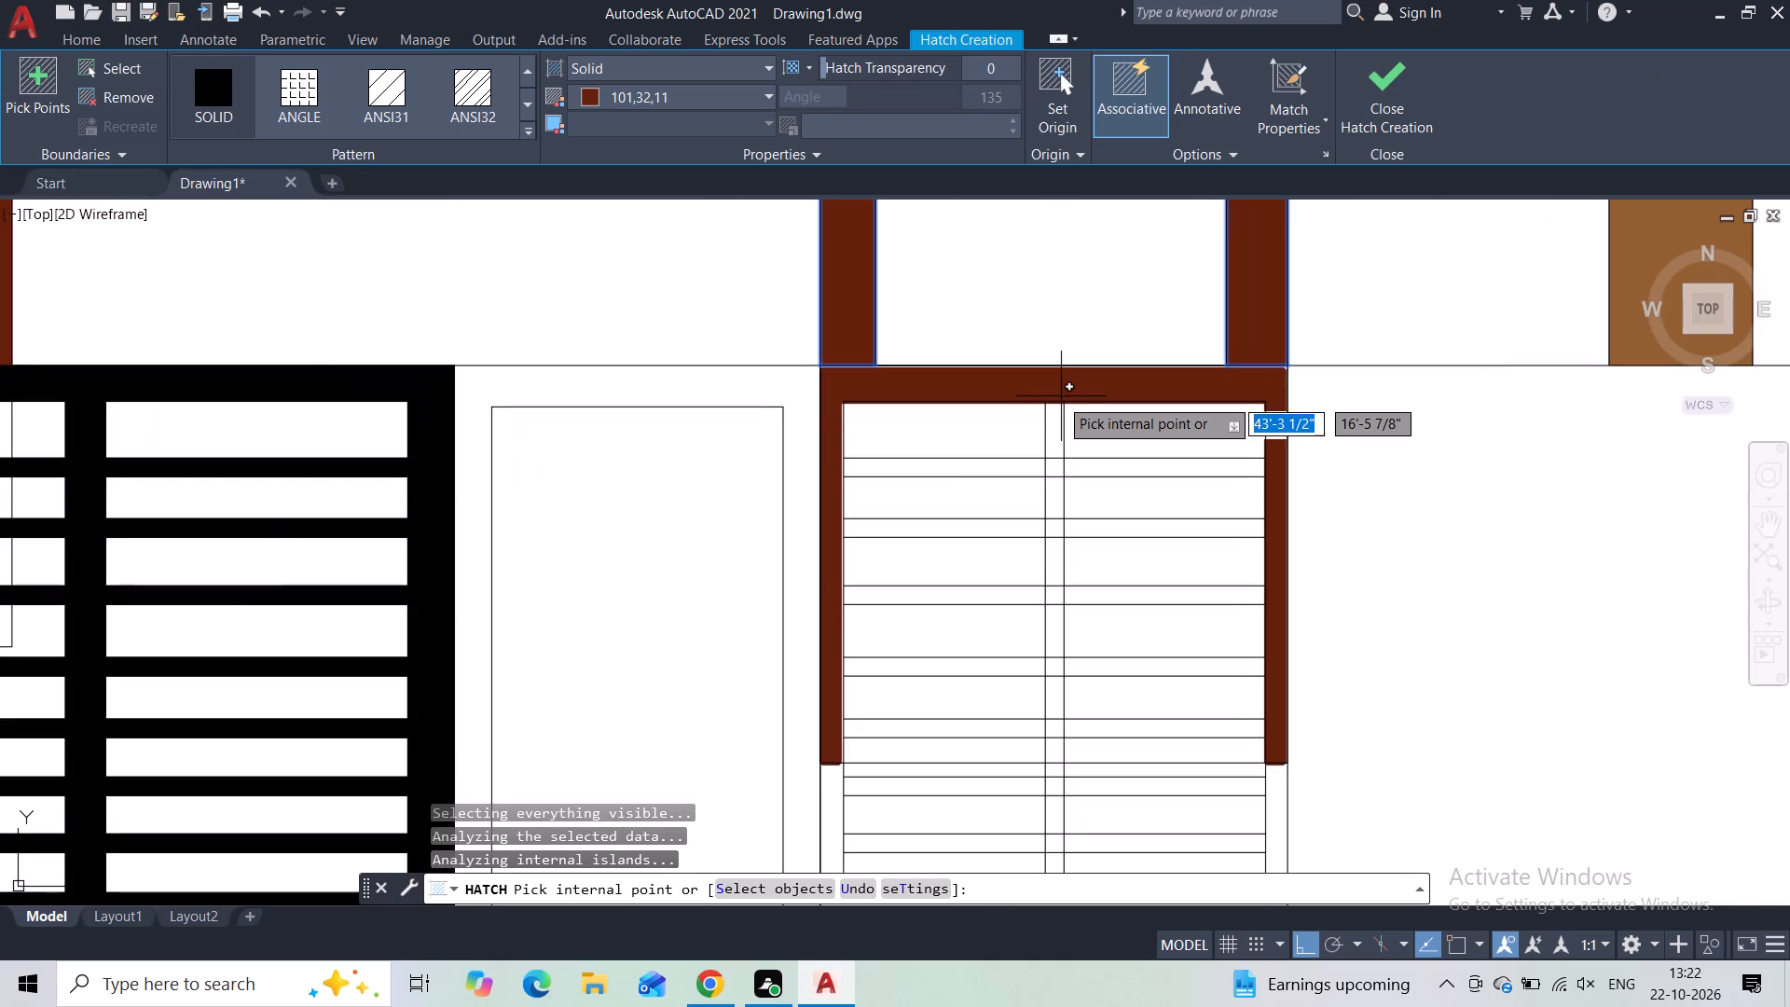
scroll(775, 408, "down", 3)
middle_click_drag(709, 349, 716, 351)
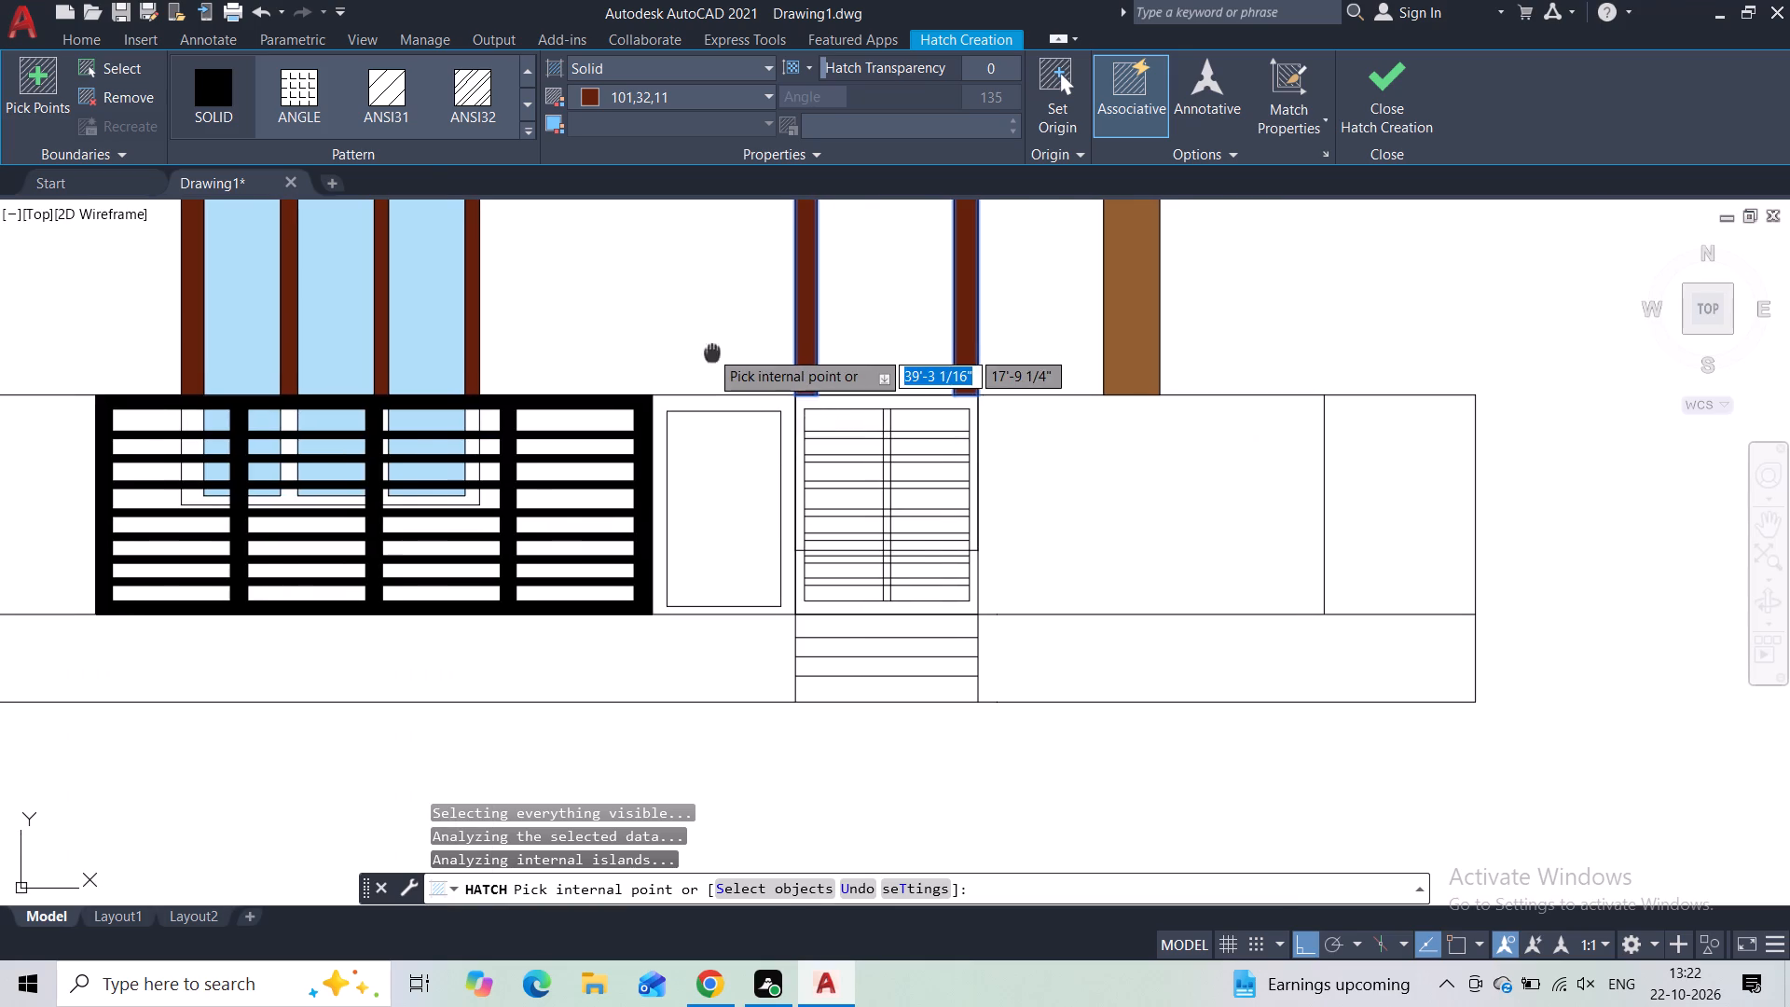
middle_click_drag(716, 351, 1005, 302)
scroll(750, 393, "up", 2)
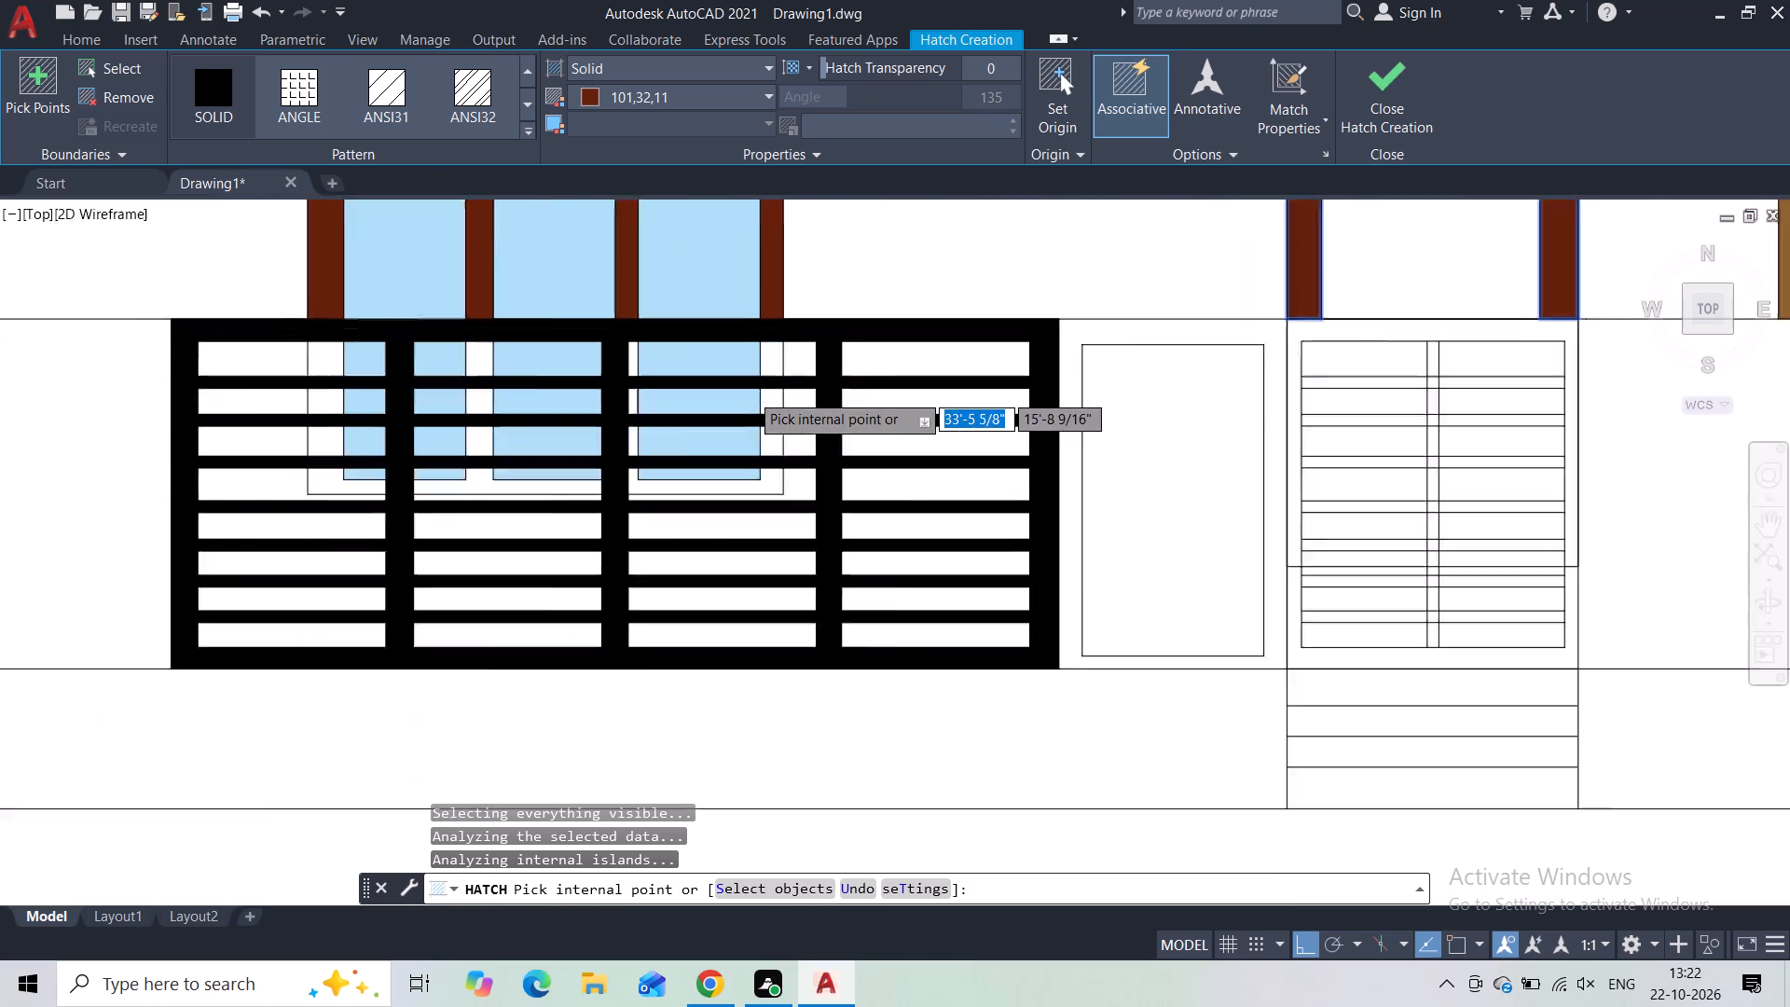
left_click(773, 339)
left_click(780, 400)
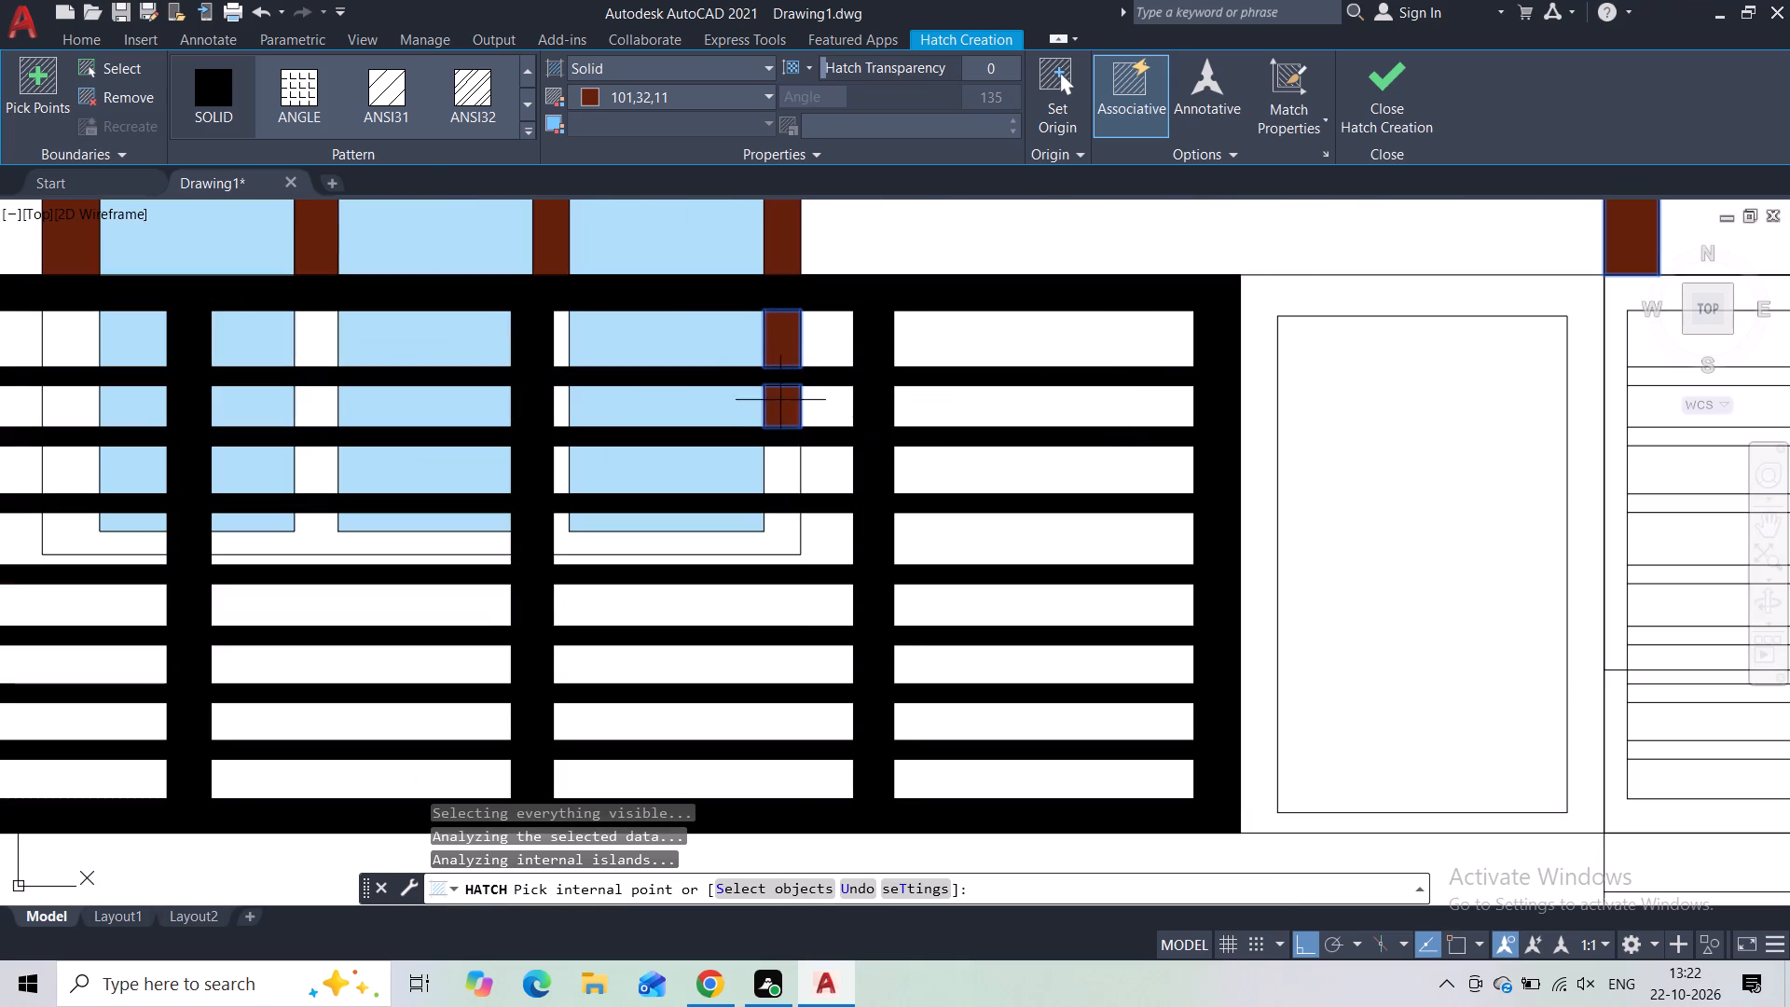
left_click(781, 467)
left_click(780, 538)
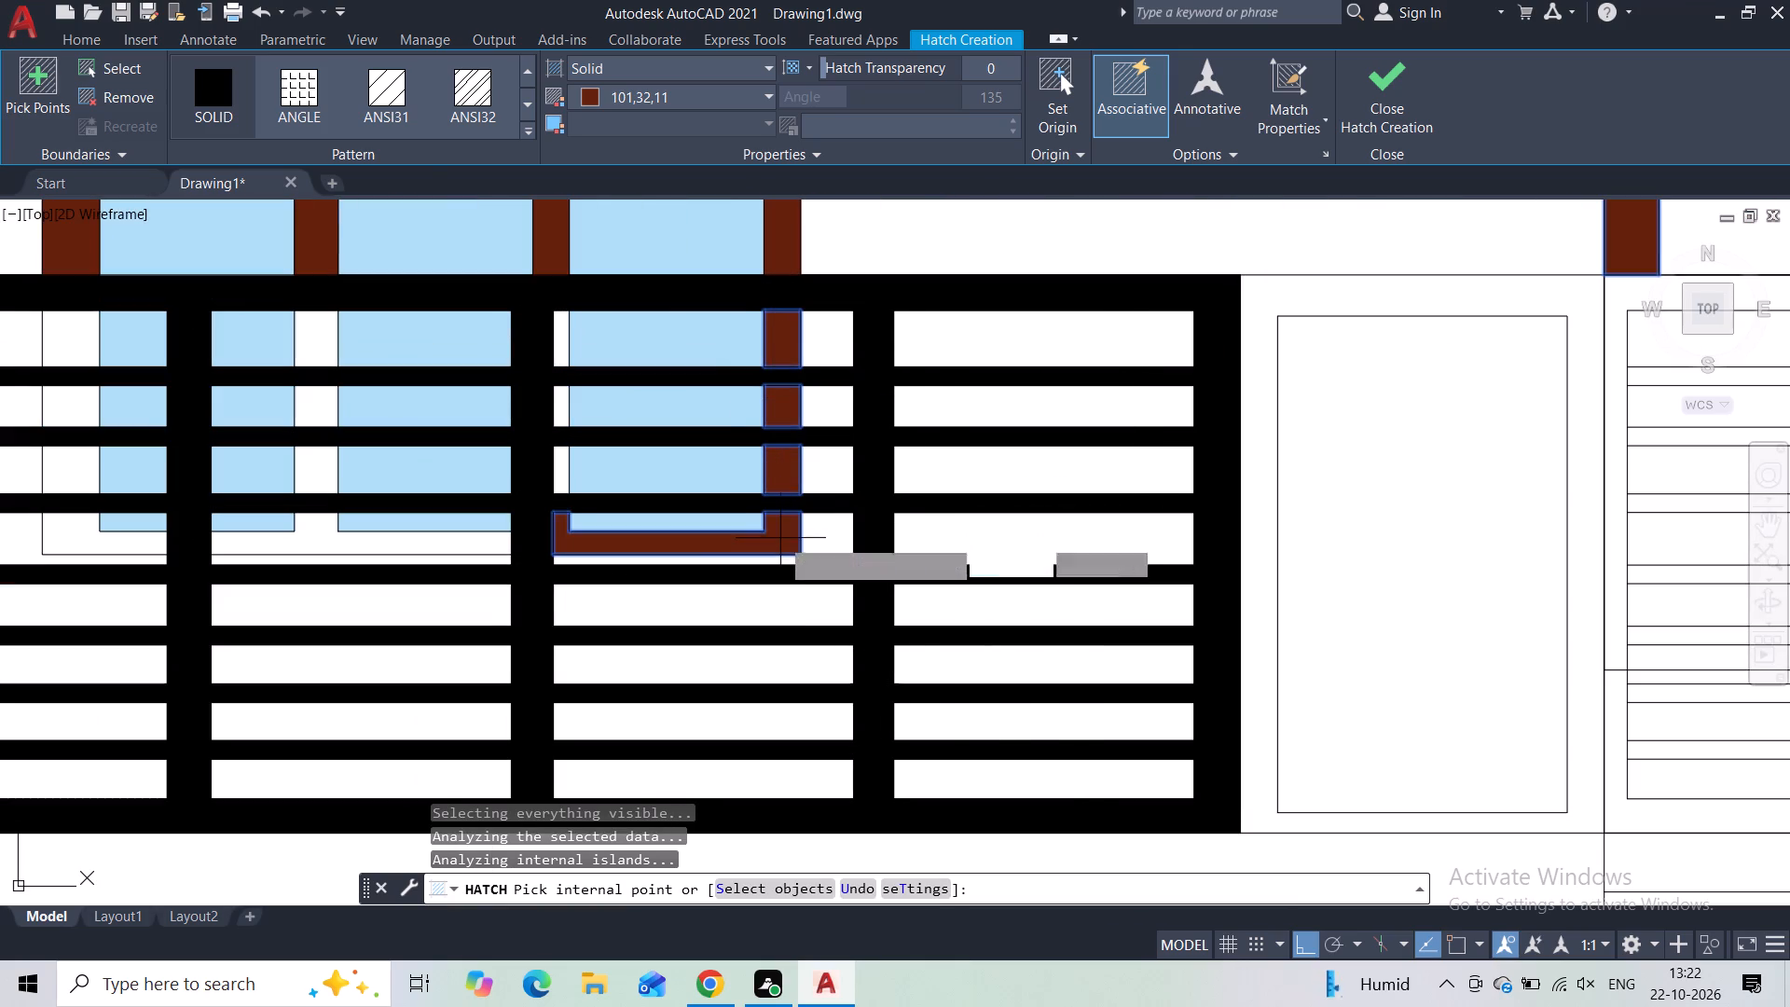
left_click(558, 472)
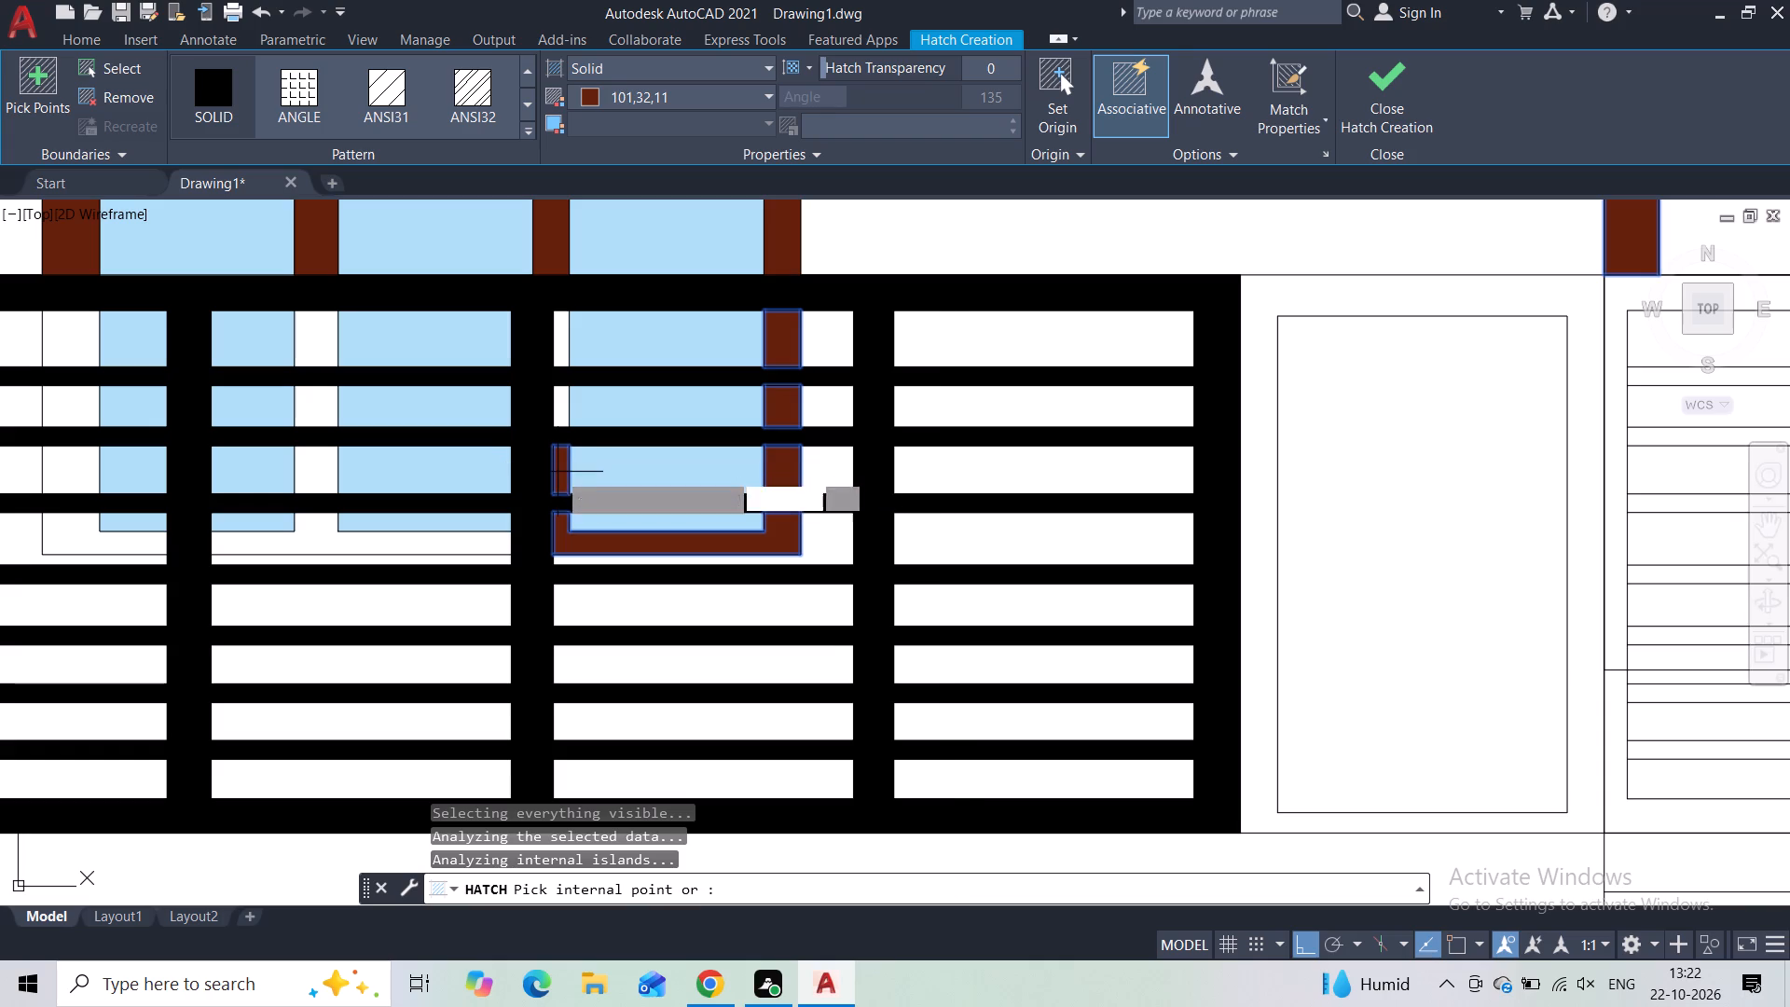
left_click(561, 412)
left_click(560, 358)
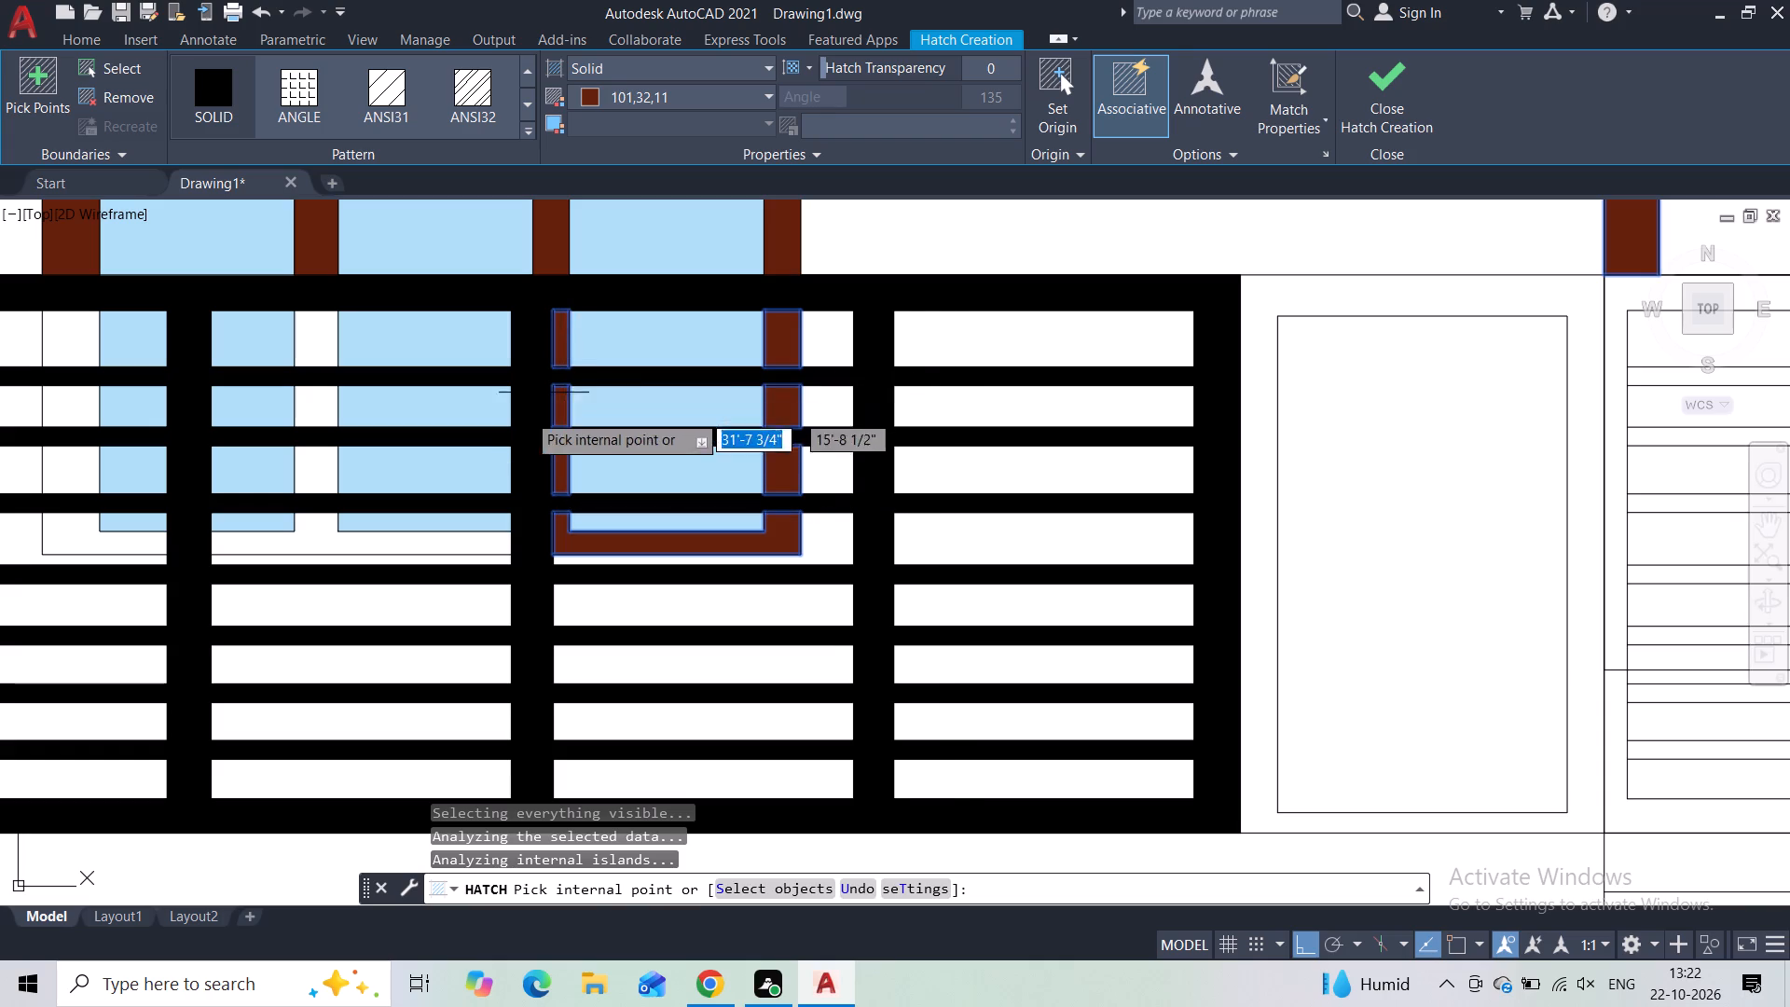
Fill the window frame segments visible through the railing's second bay, between the first two panes and below them, with the same dark brown.
middle_click_drag(527, 427, 1034, 450)
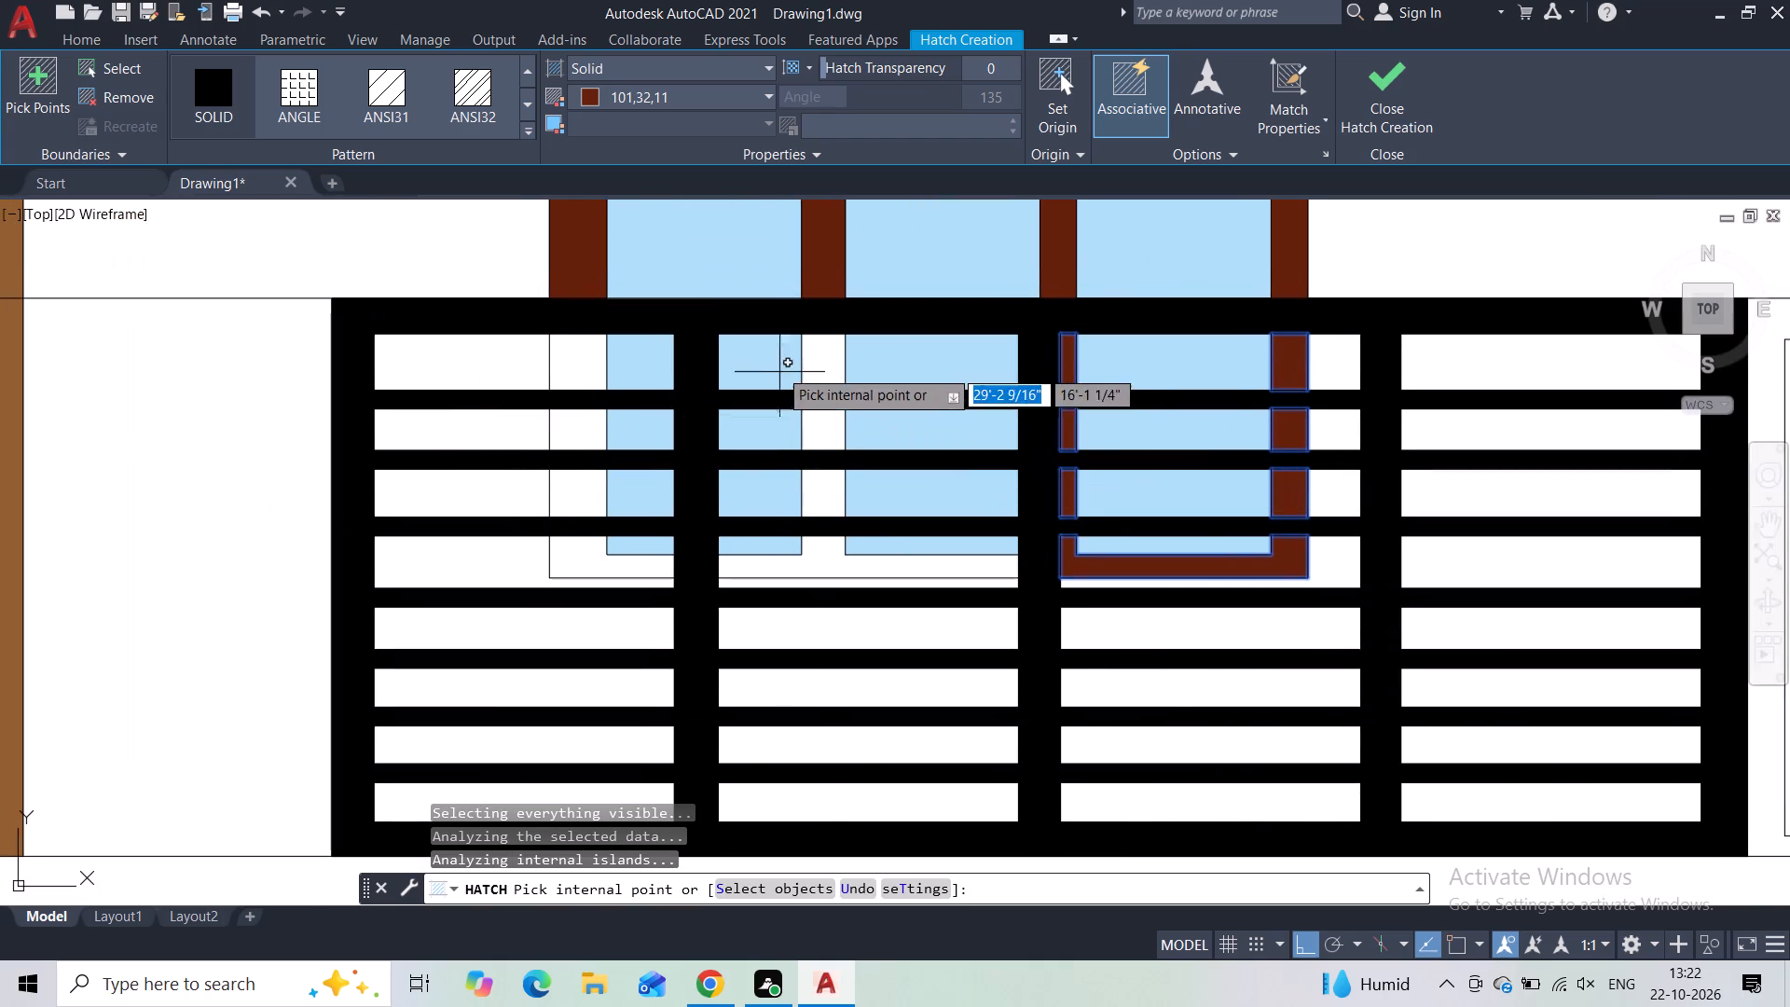
left_click(823, 354)
left_click(821, 431)
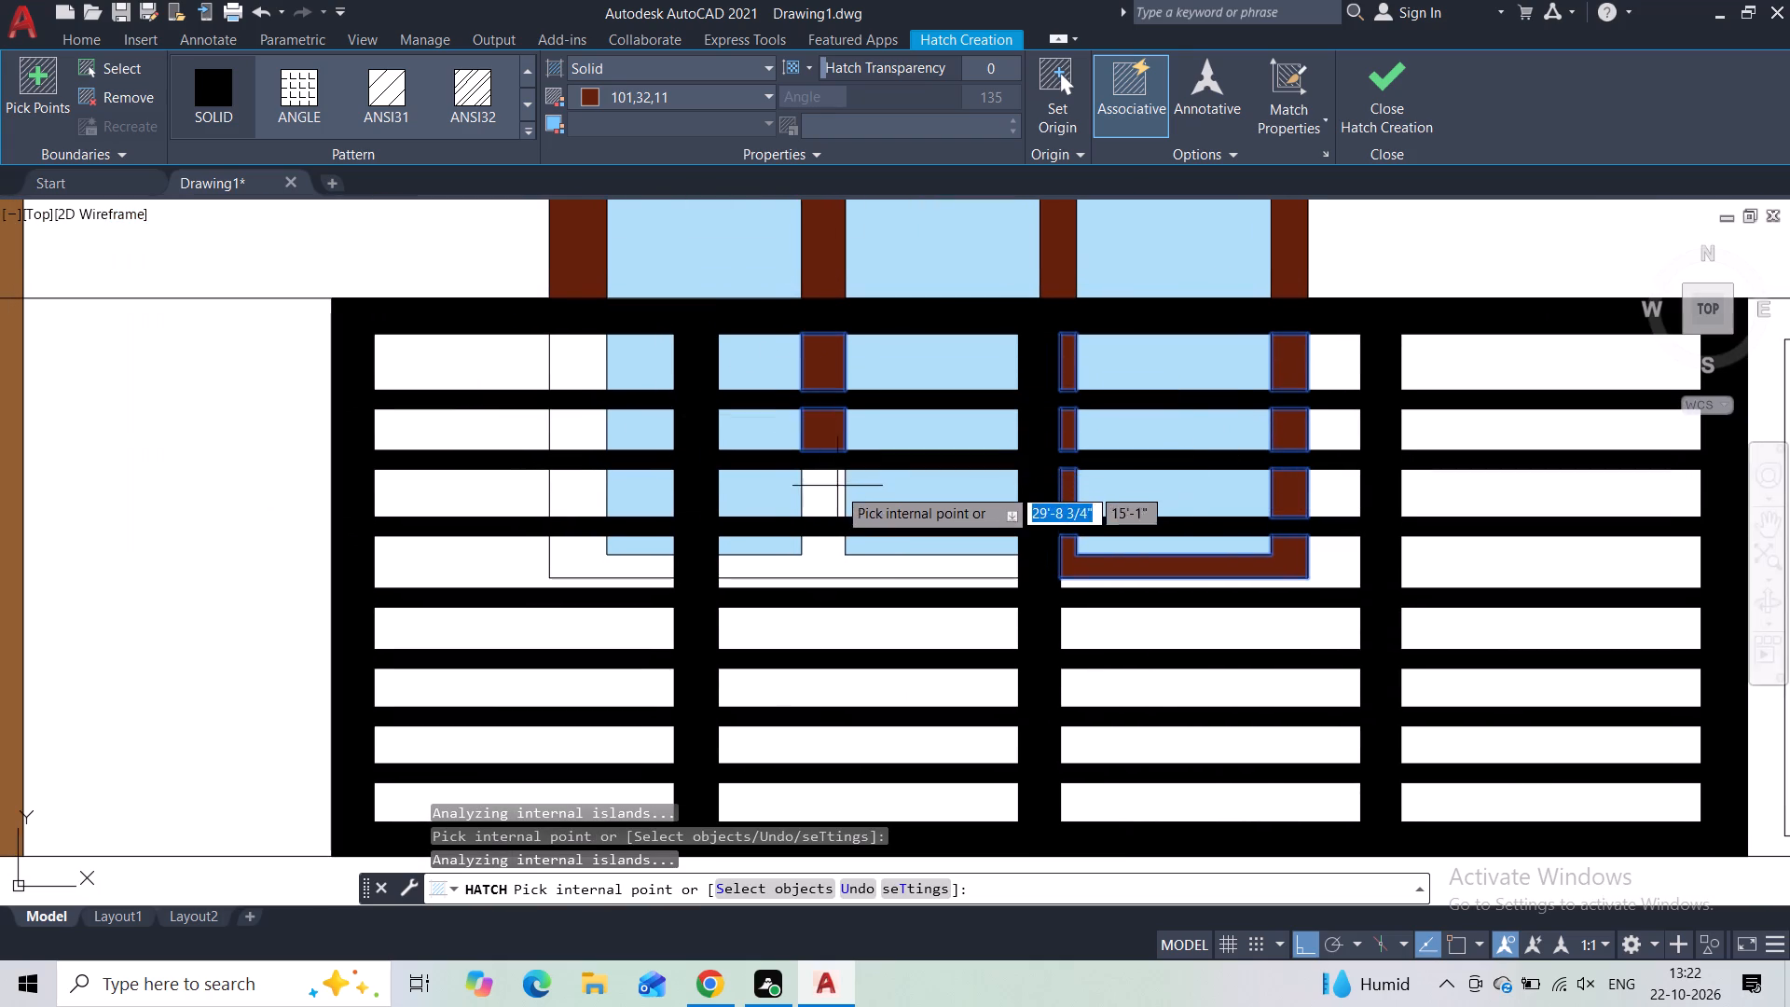
left_click(836, 493)
left_click(827, 561)
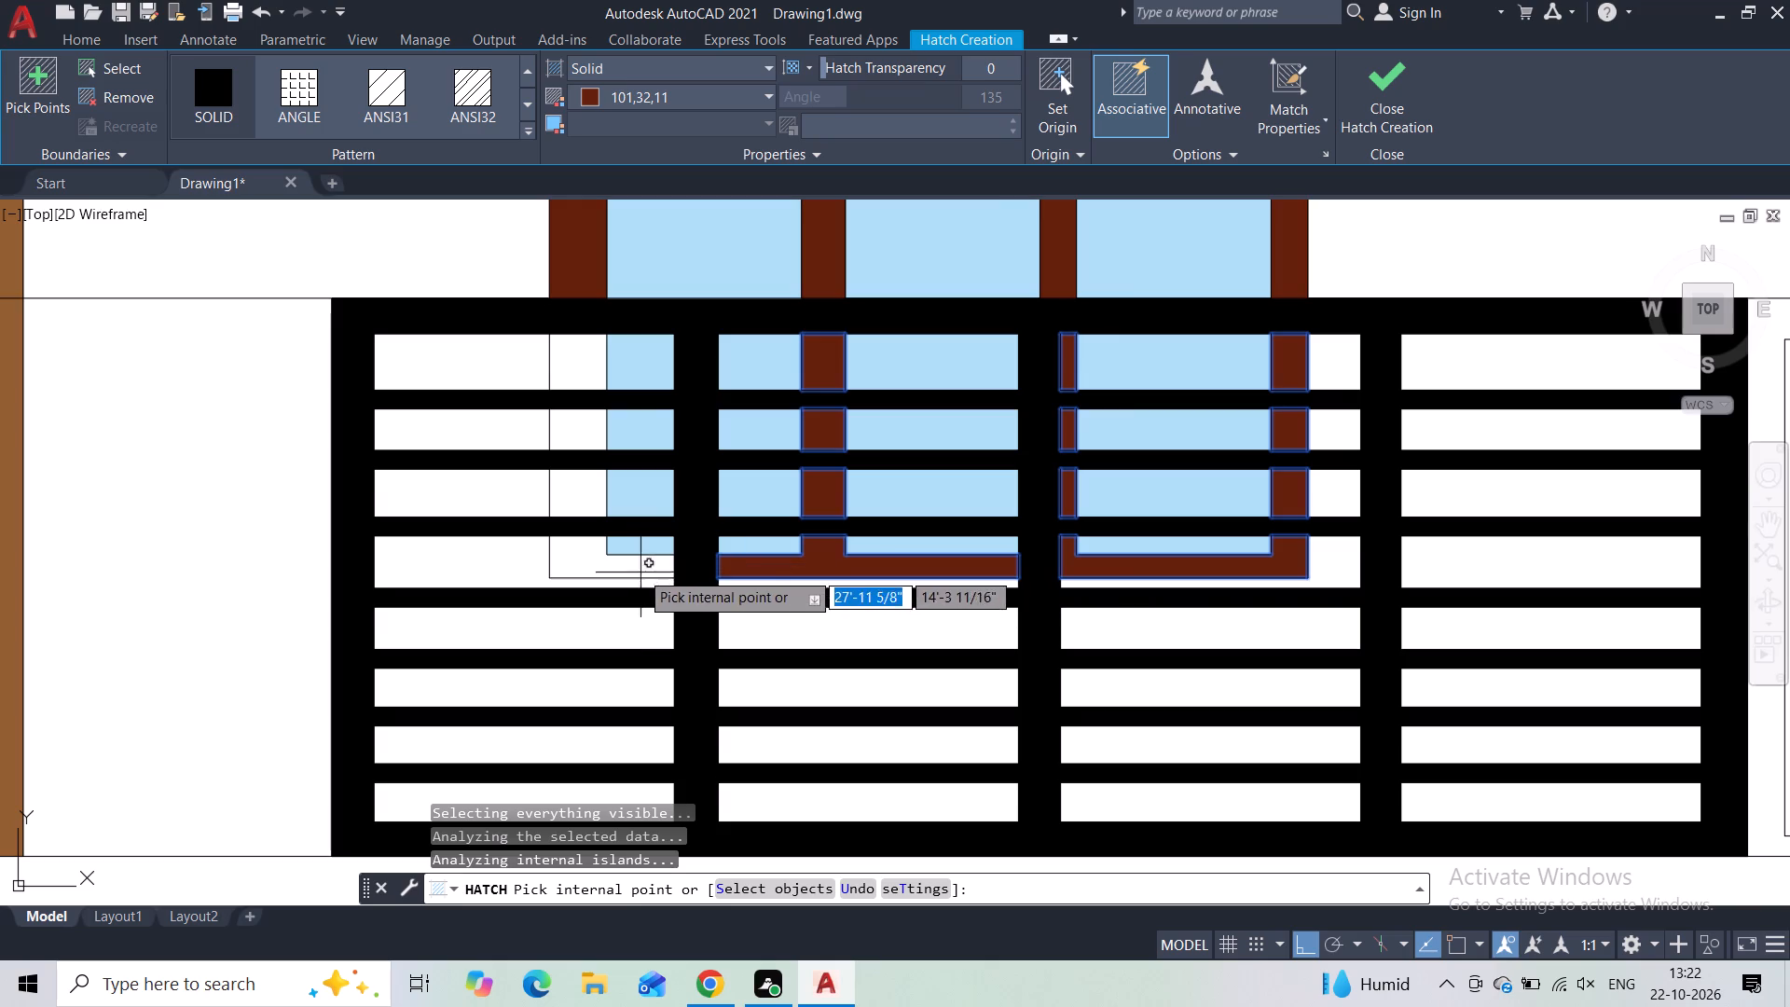
Fill the window frame segments visible through the railing's first bay, beside and below the first pane, with solid 101,32,11.
left_click(585, 562)
left_click(568, 492)
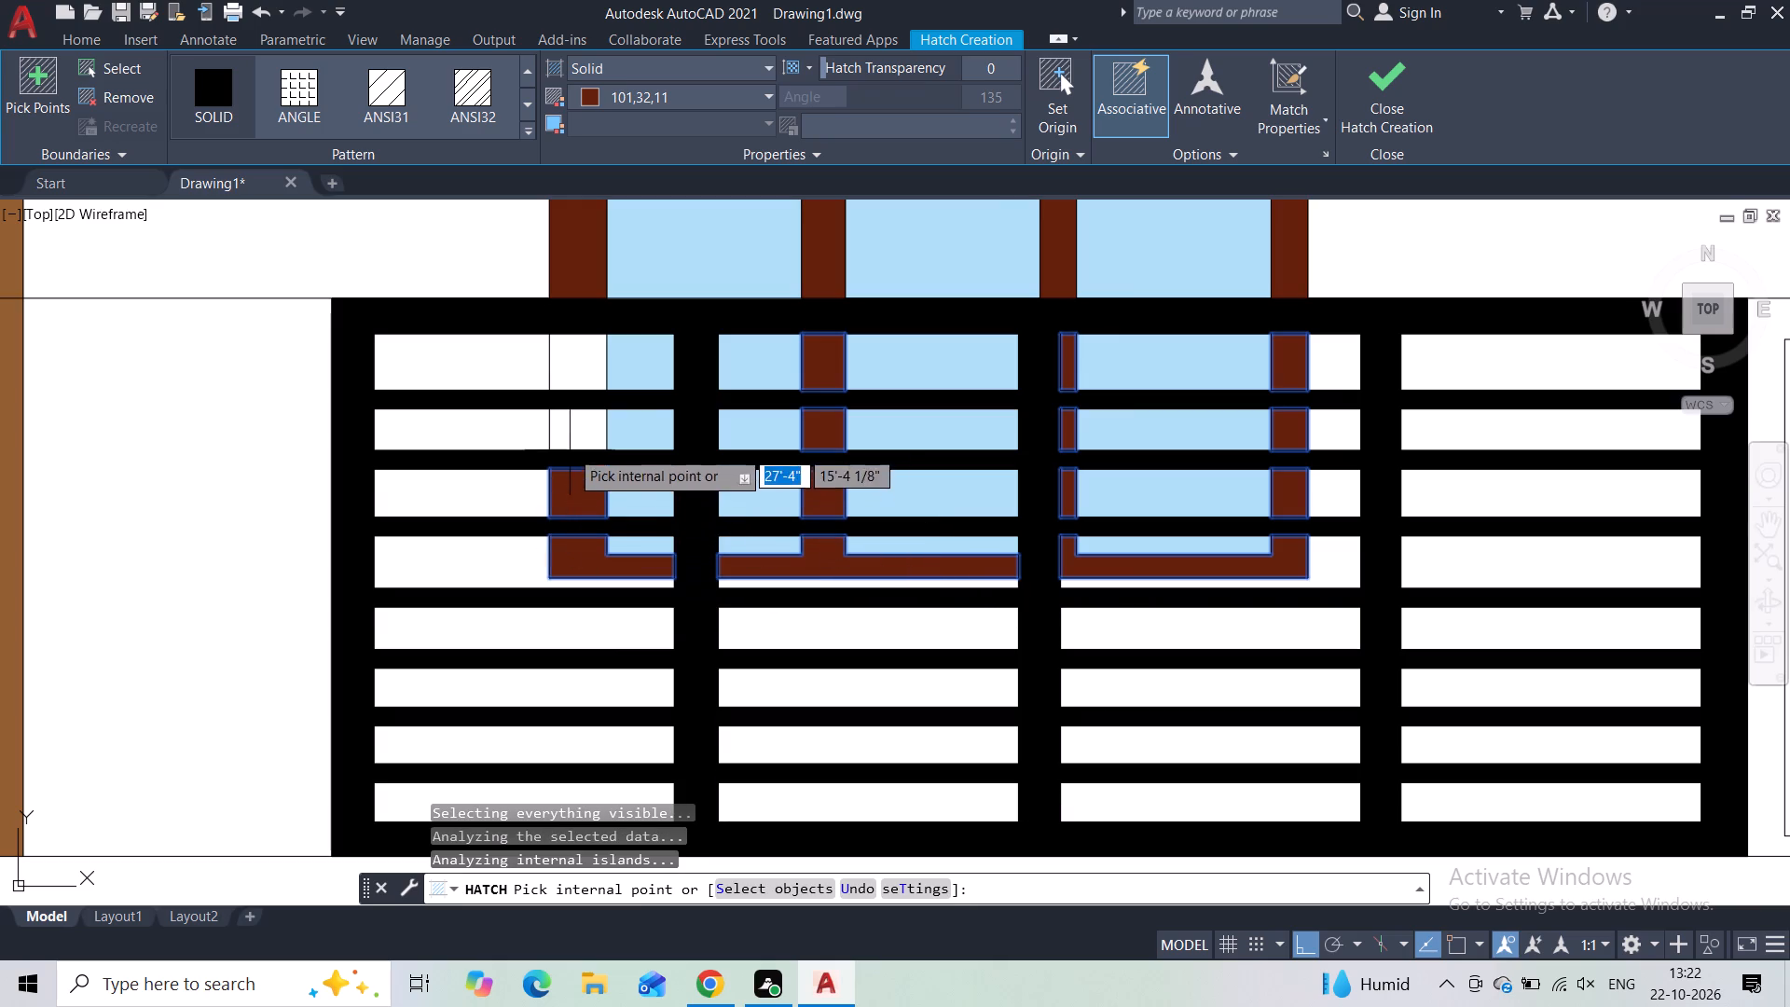
left_click(571, 438)
left_click(567, 386)
scroll(566, 429, "down", 2)
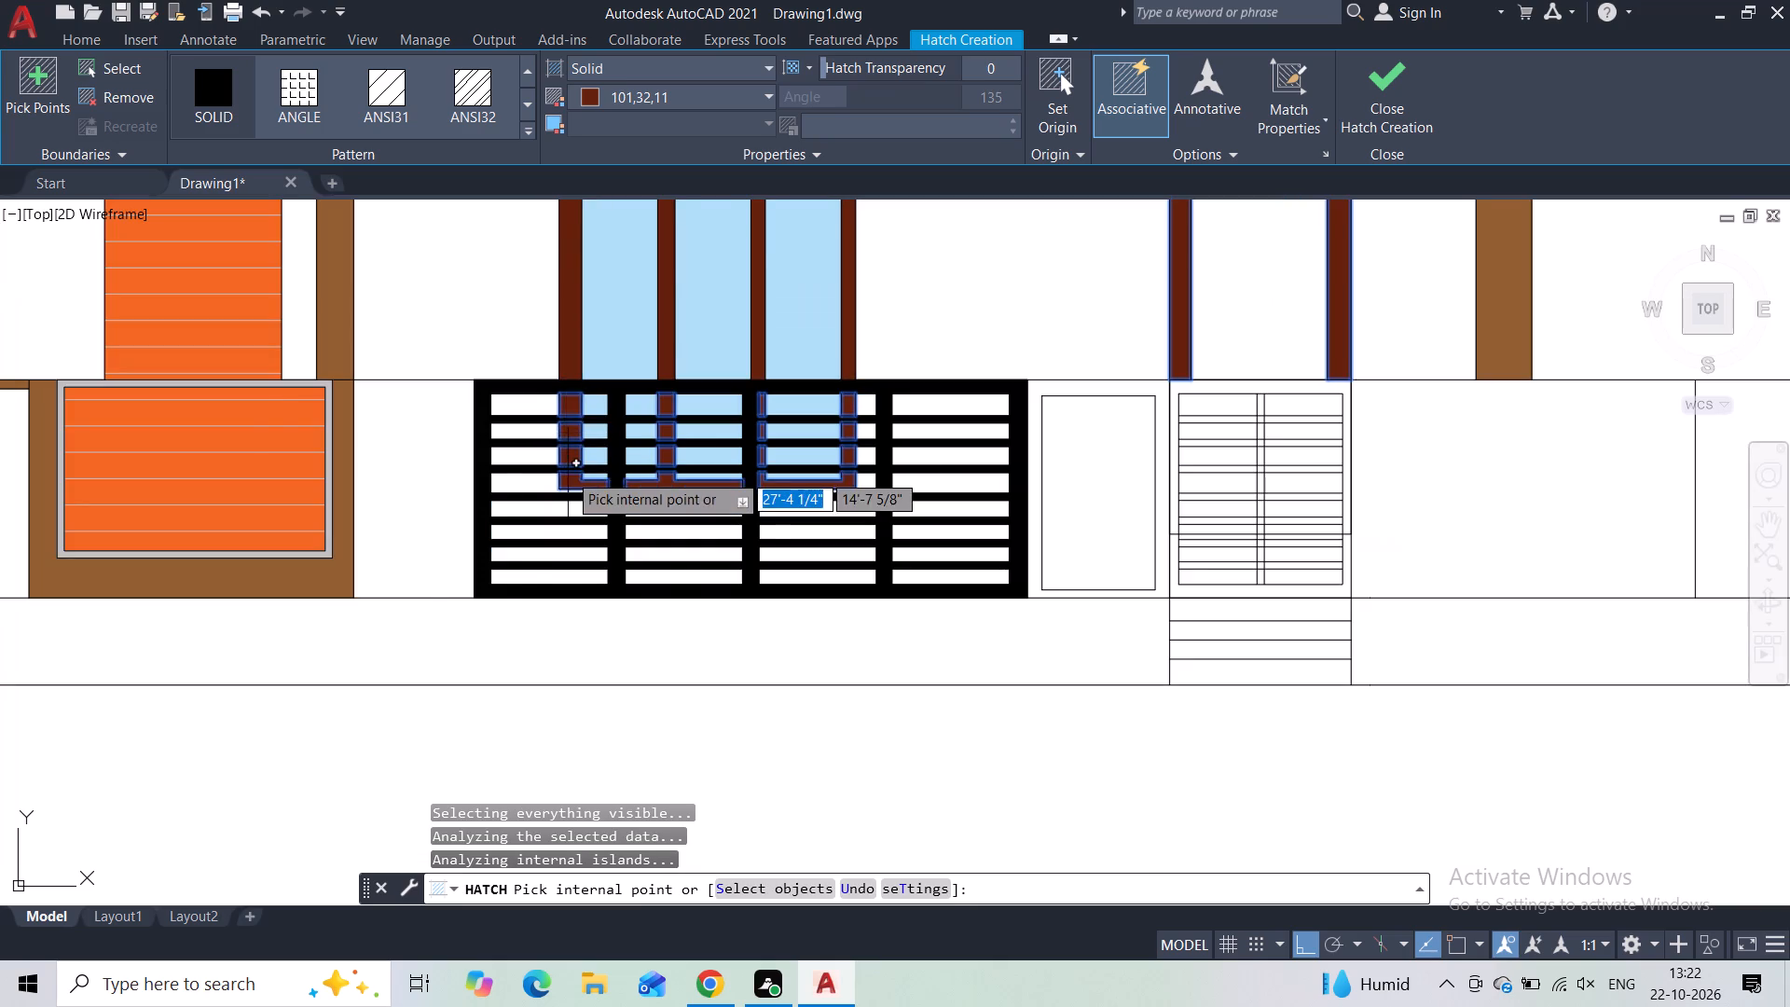
scroll(574, 481, "down", 1)
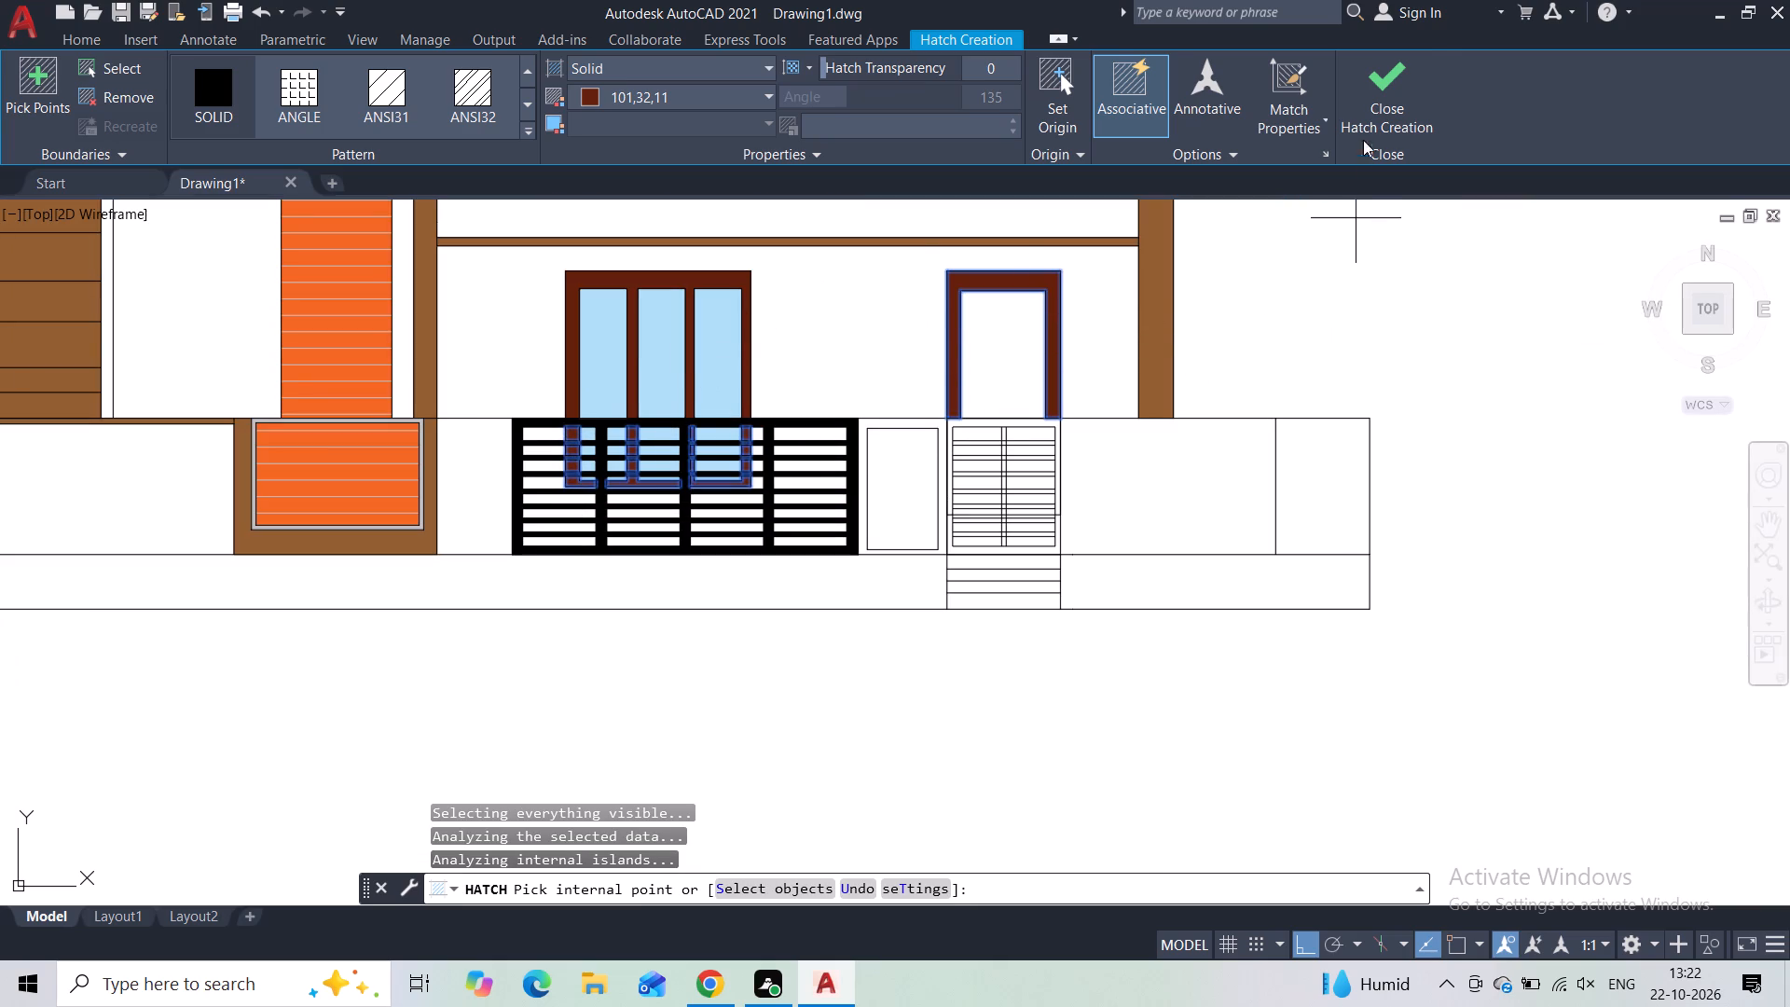
left_click(1364, 131)
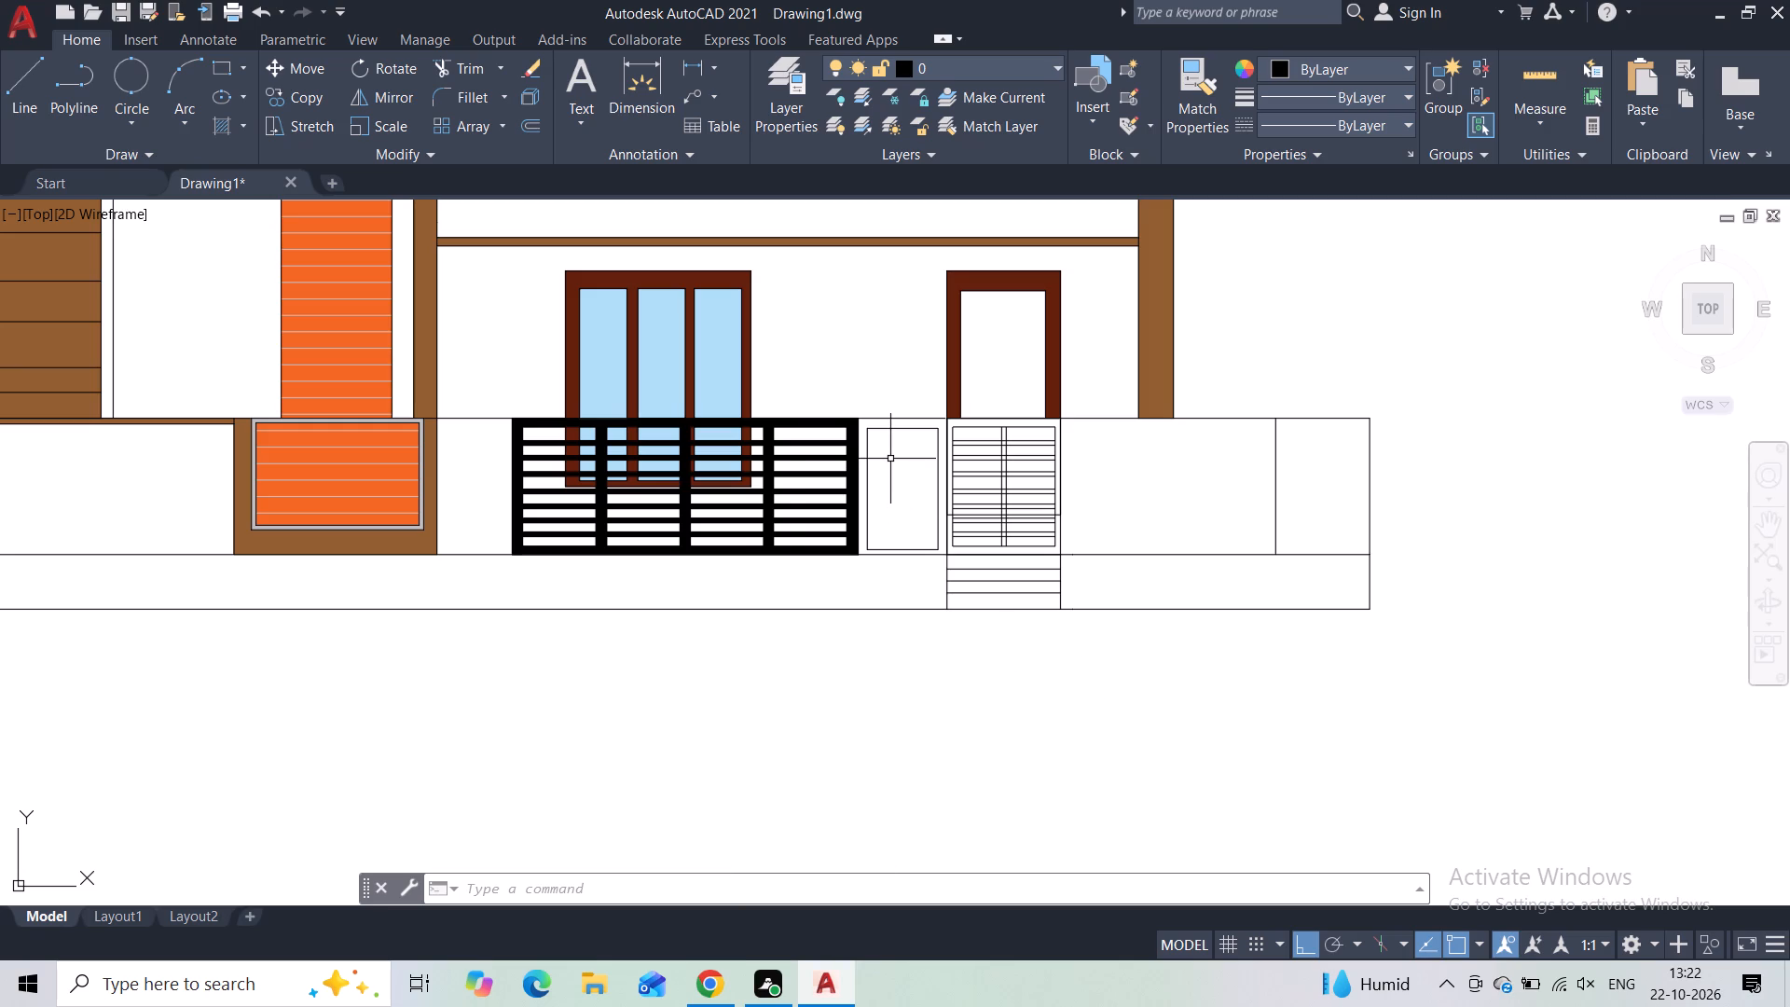
Hatch the narrow rectangular panel between the railing and the gate with a brick pattern, using the ByLayer colour.
middle_click_drag(890, 459, 573, 471)
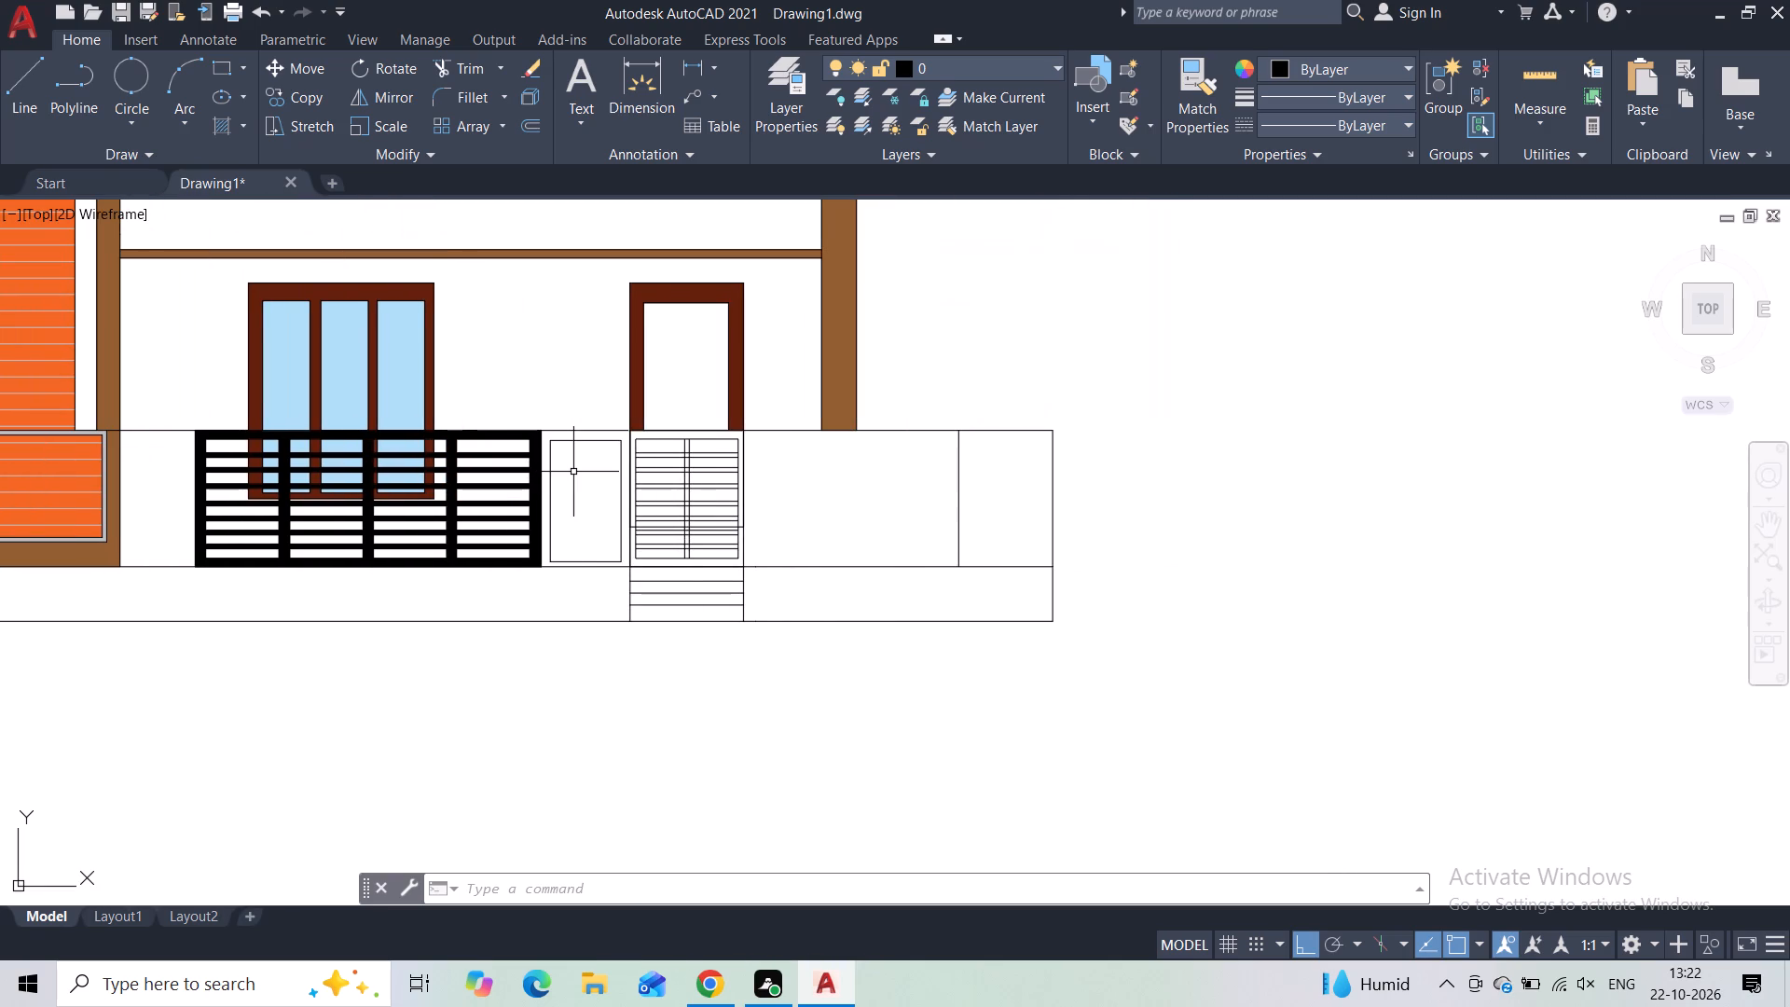
key("h")
left_click(685, 524)
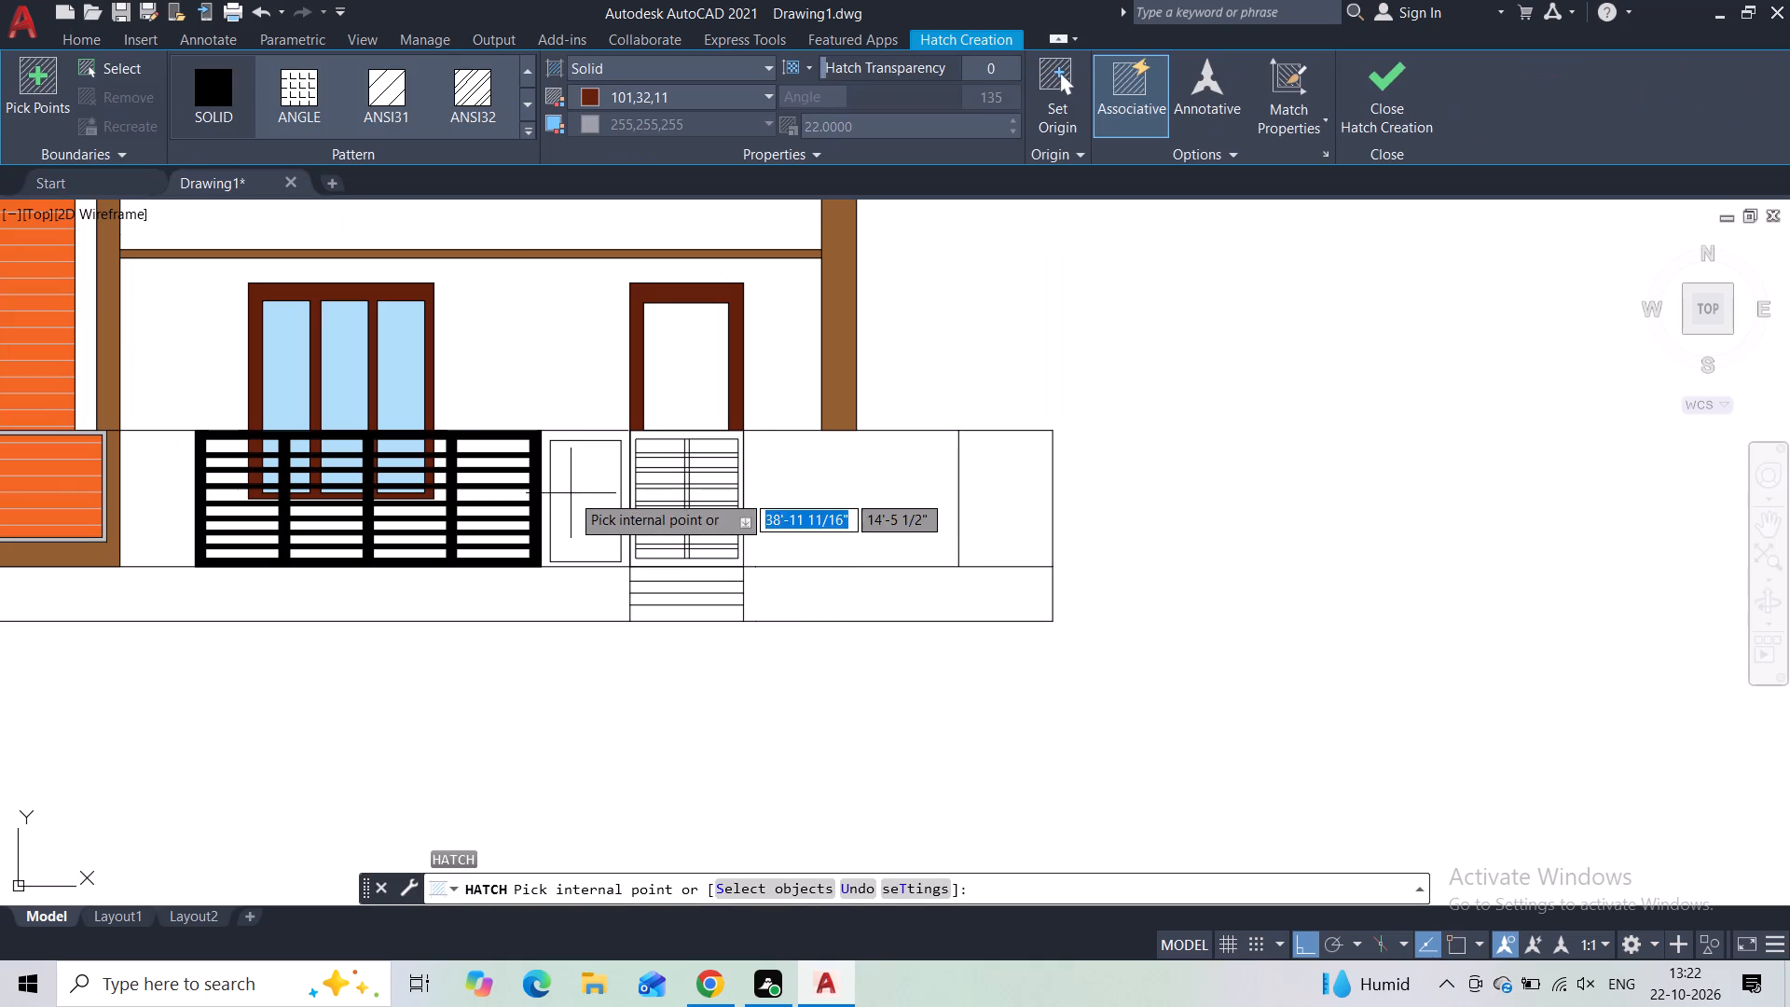
left_click(530, 133)
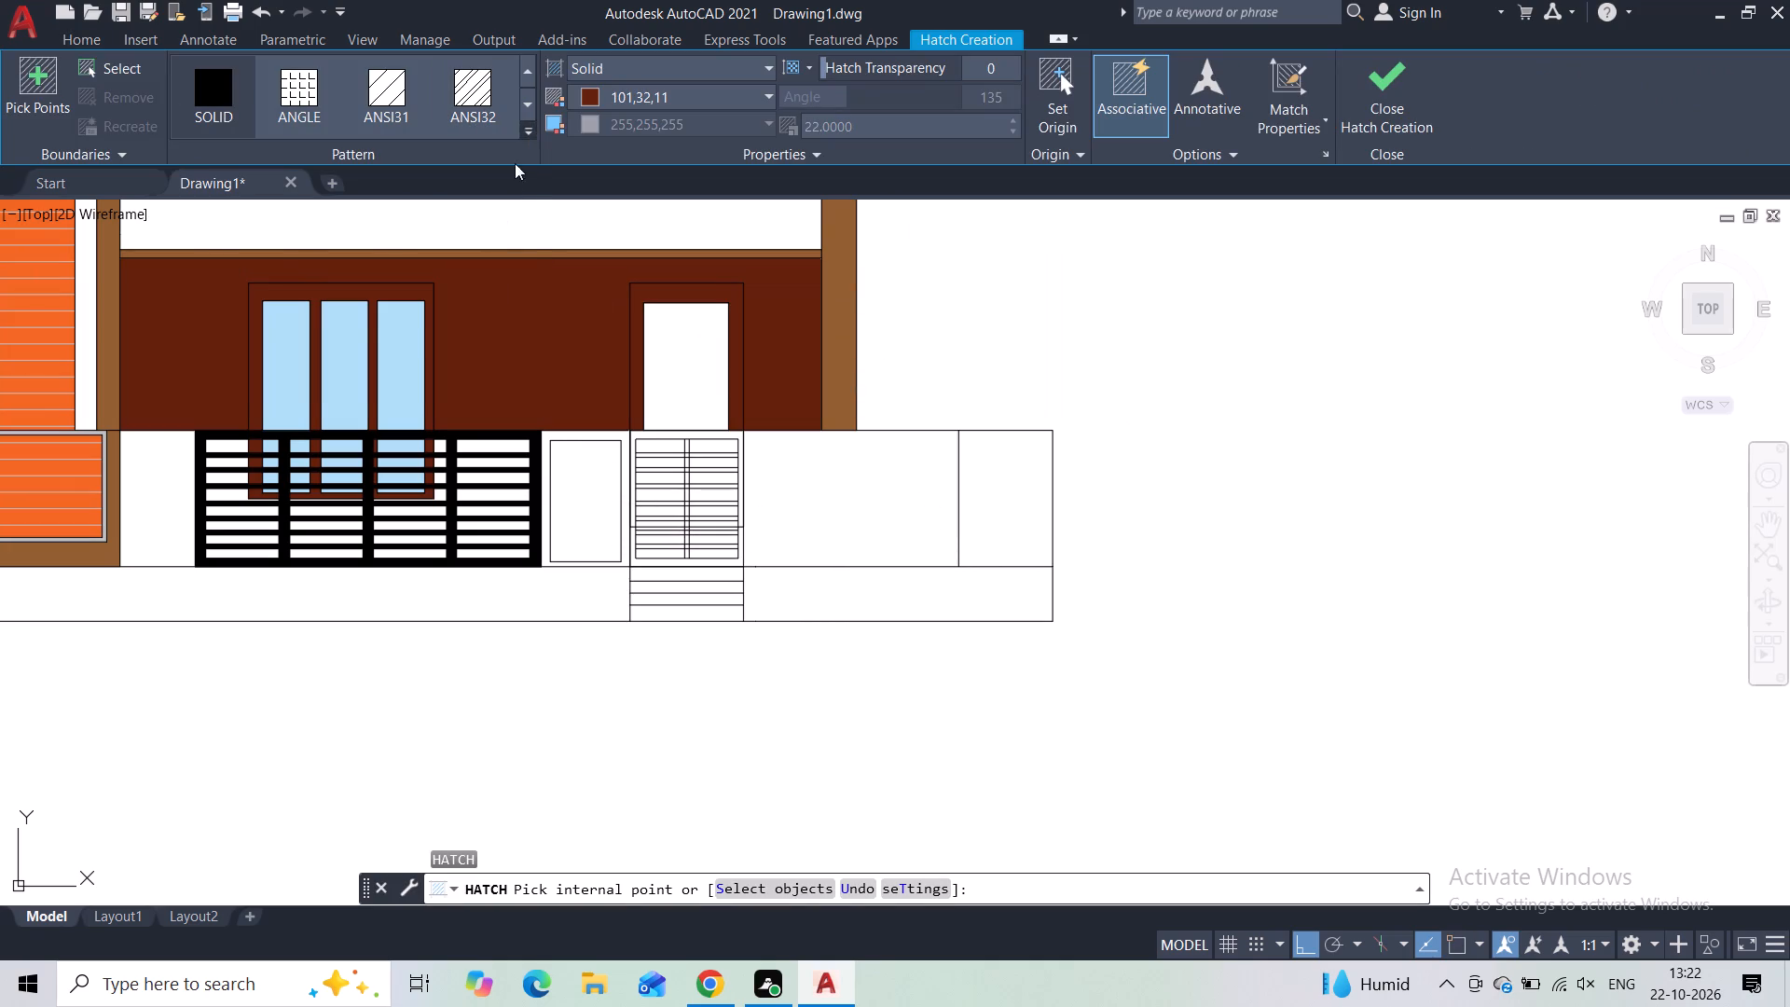
left_click(405, 240)
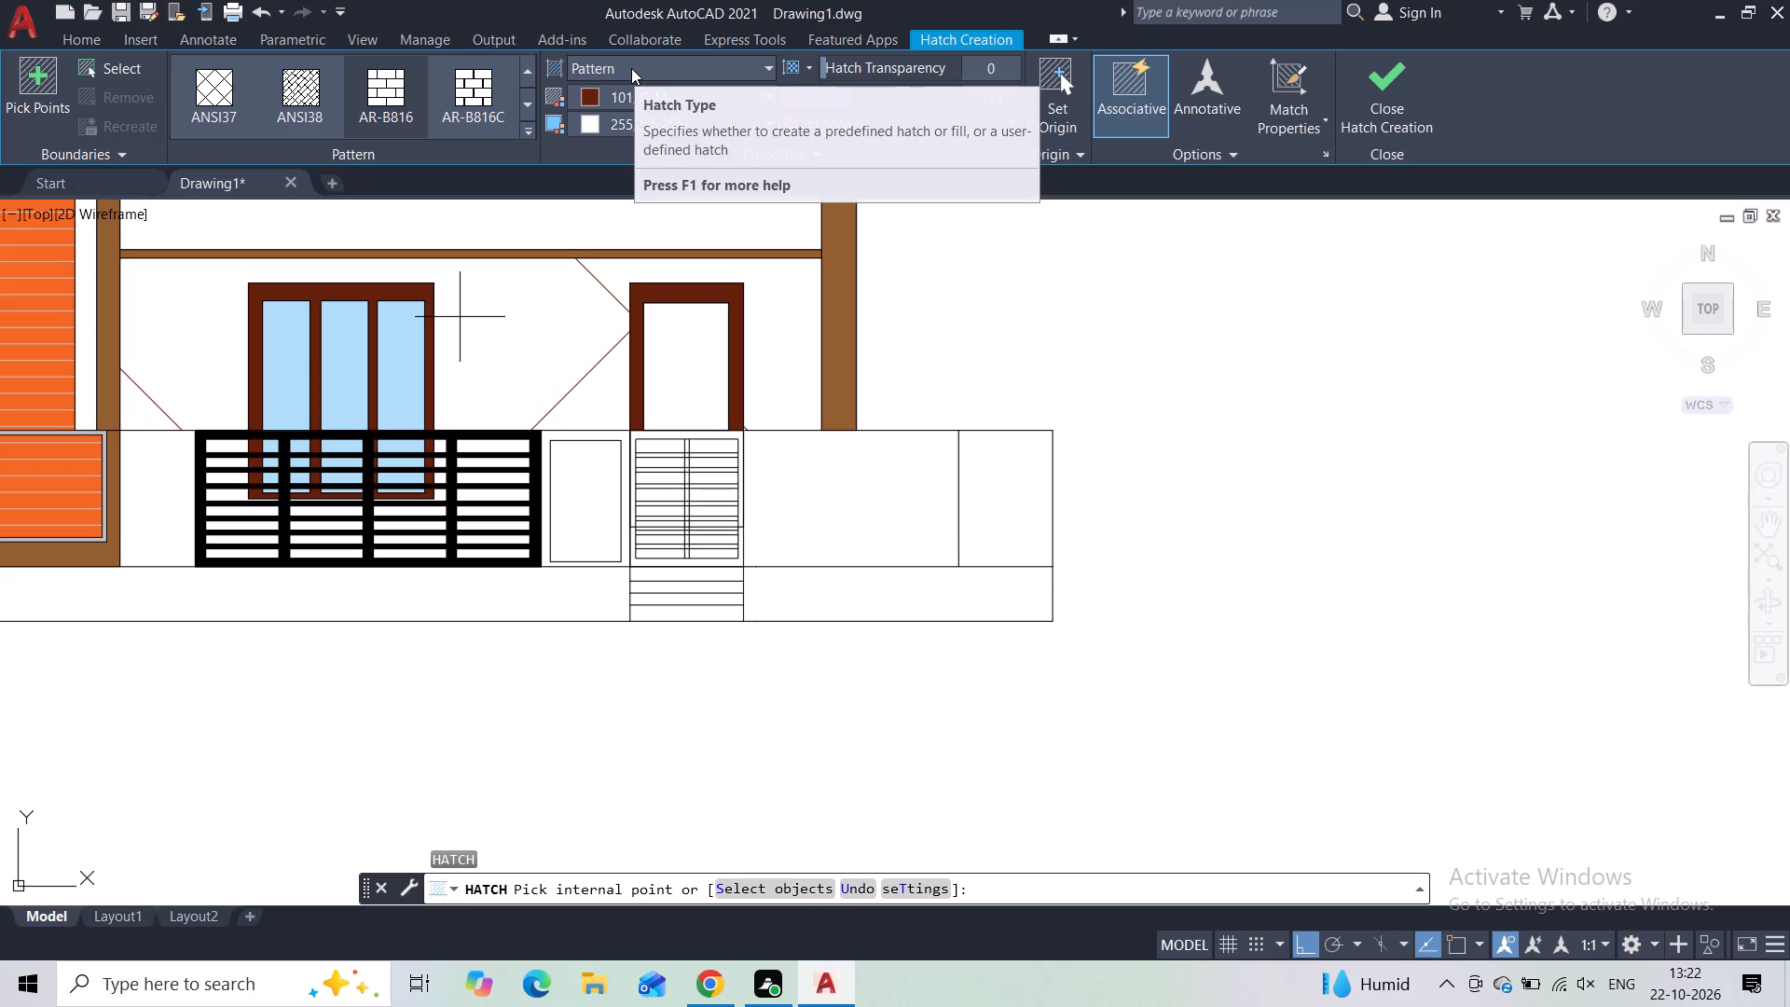
left_click(622, 93)
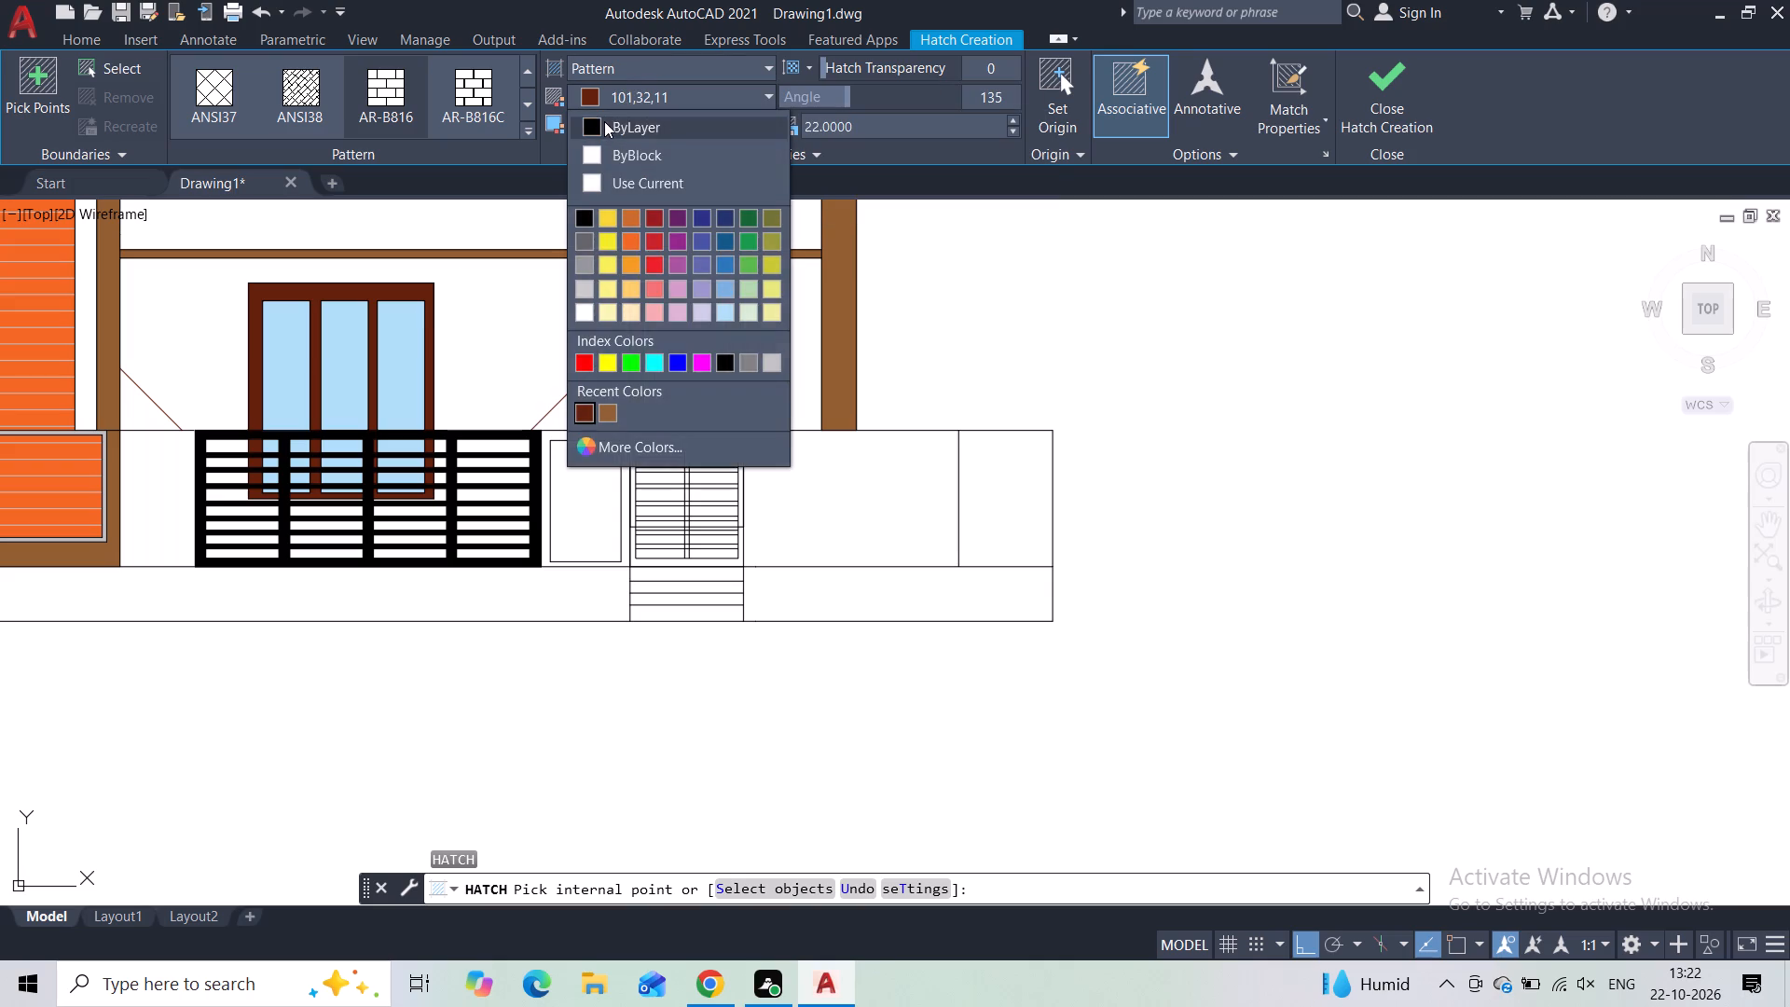
left_click(604, 121)
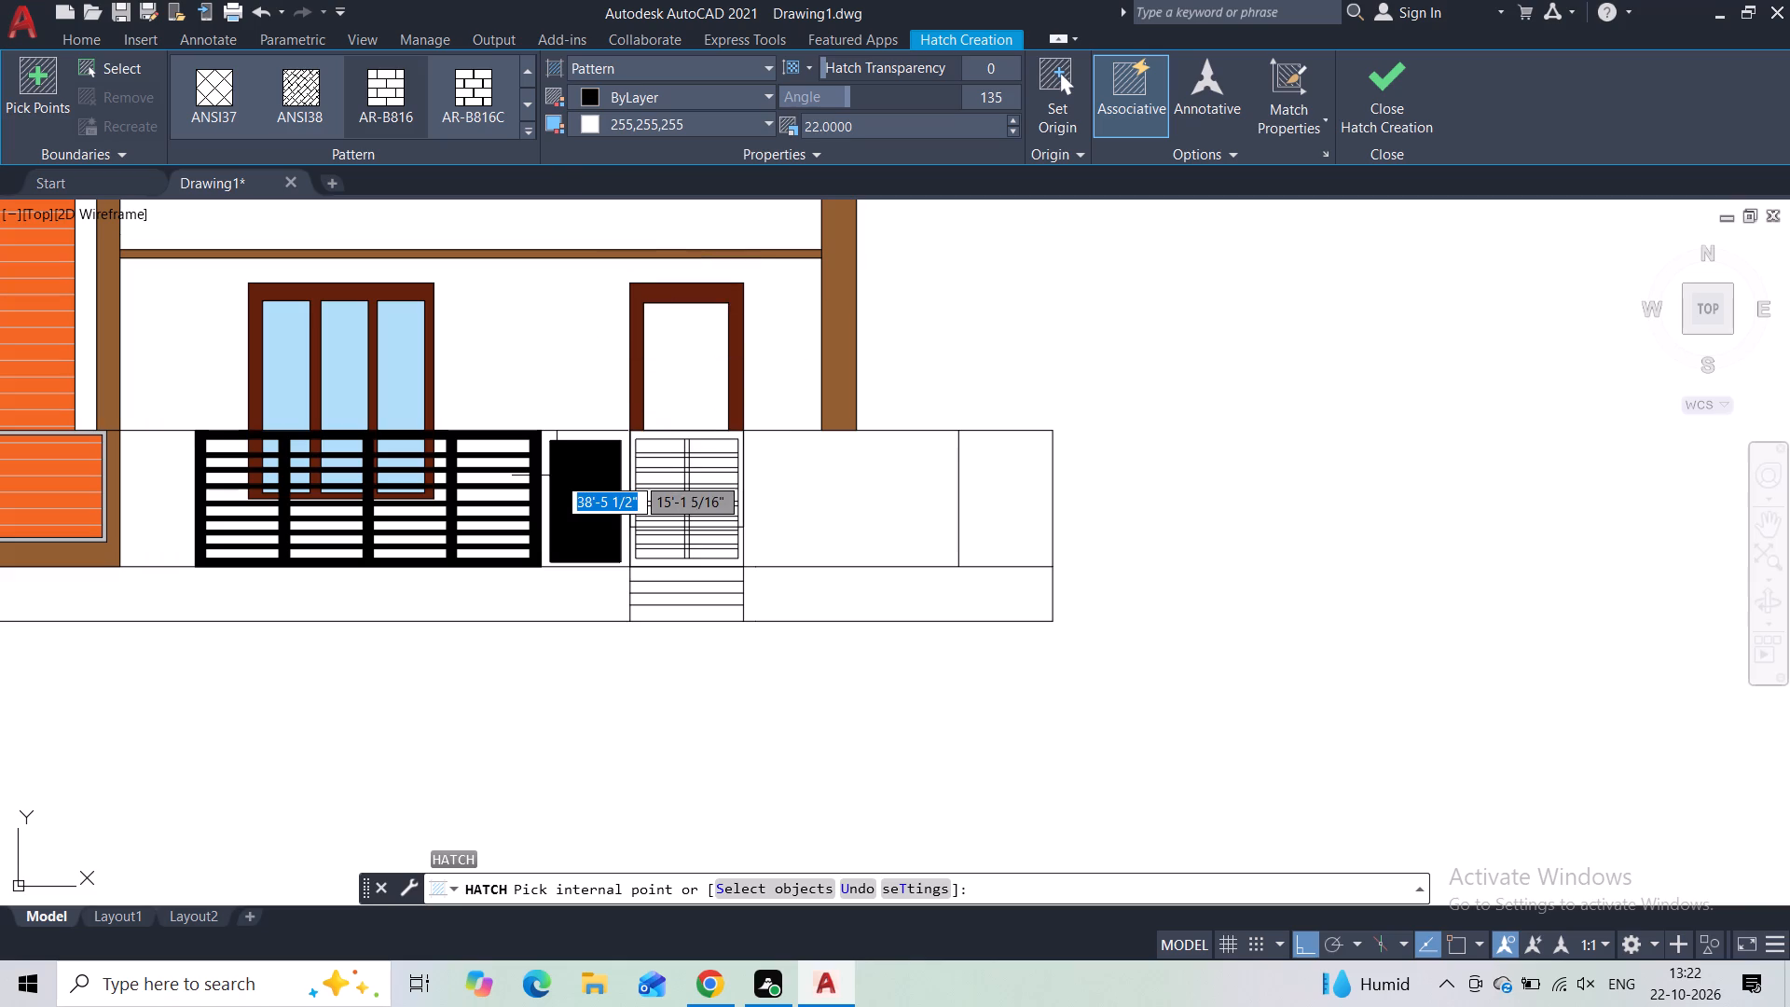
left_click(558, 476)
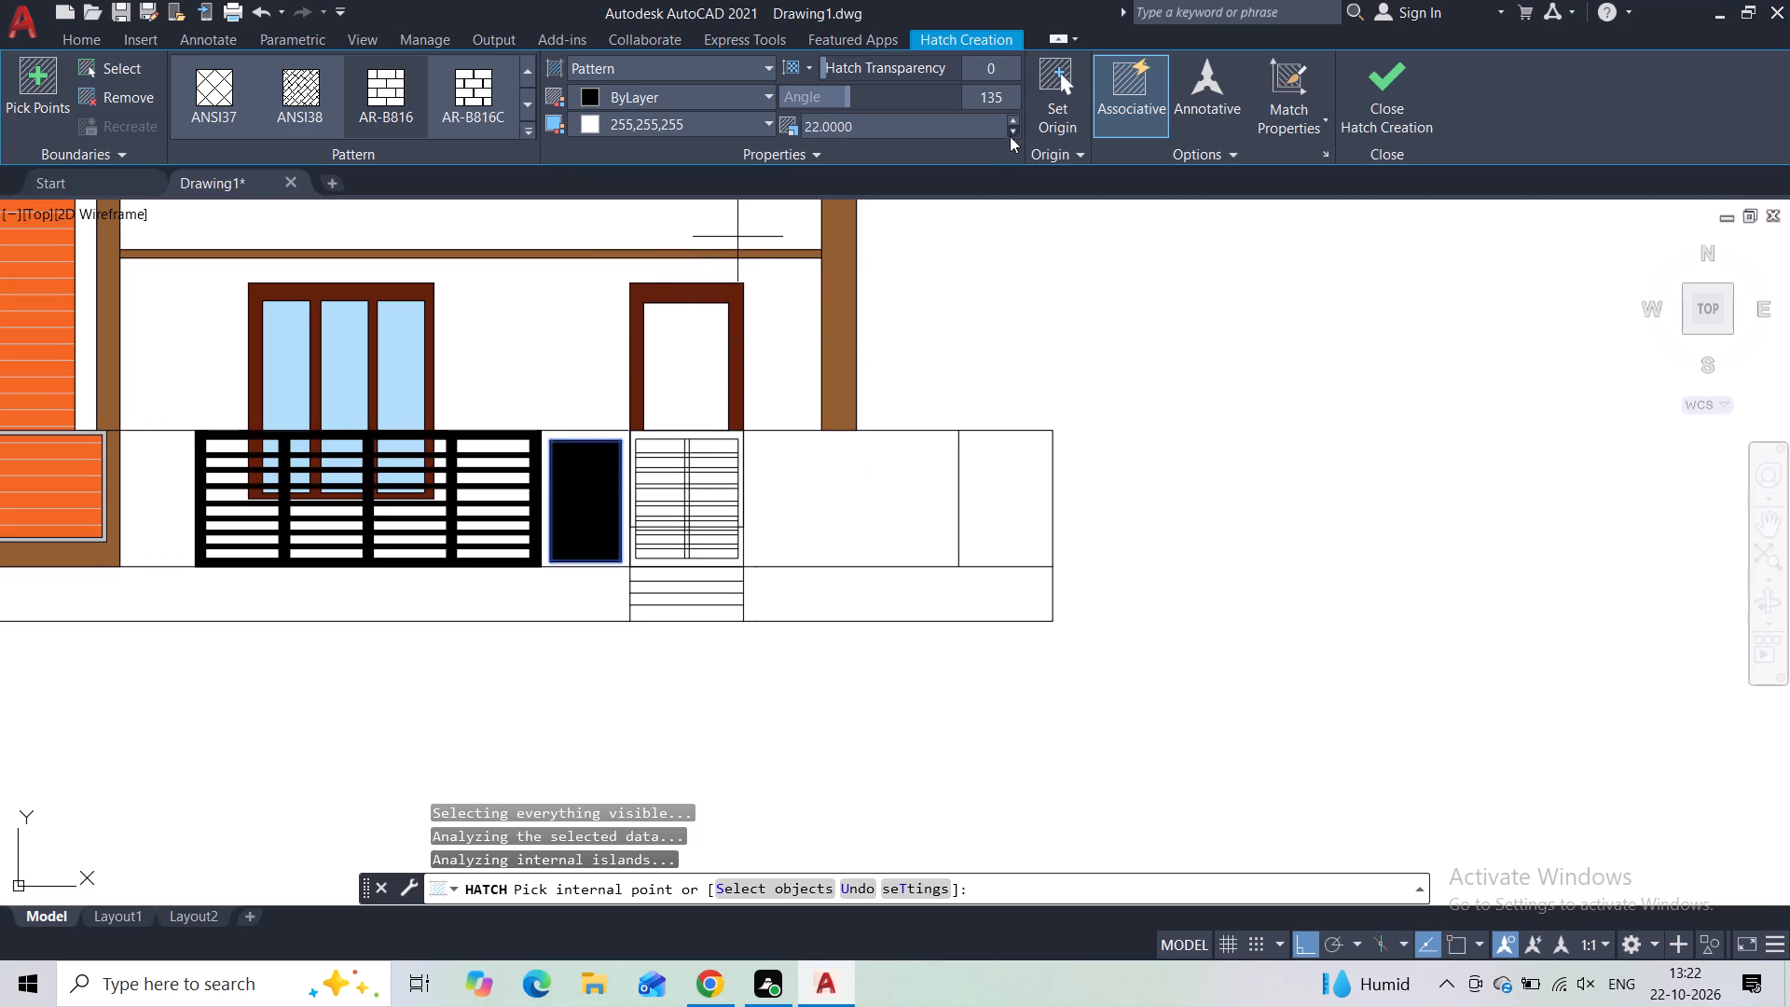
Set the panel's hatch to scale 7.8, ByBlock colour and a 0,0,0 background, and finish the hatch.
left_click(1011, 133)
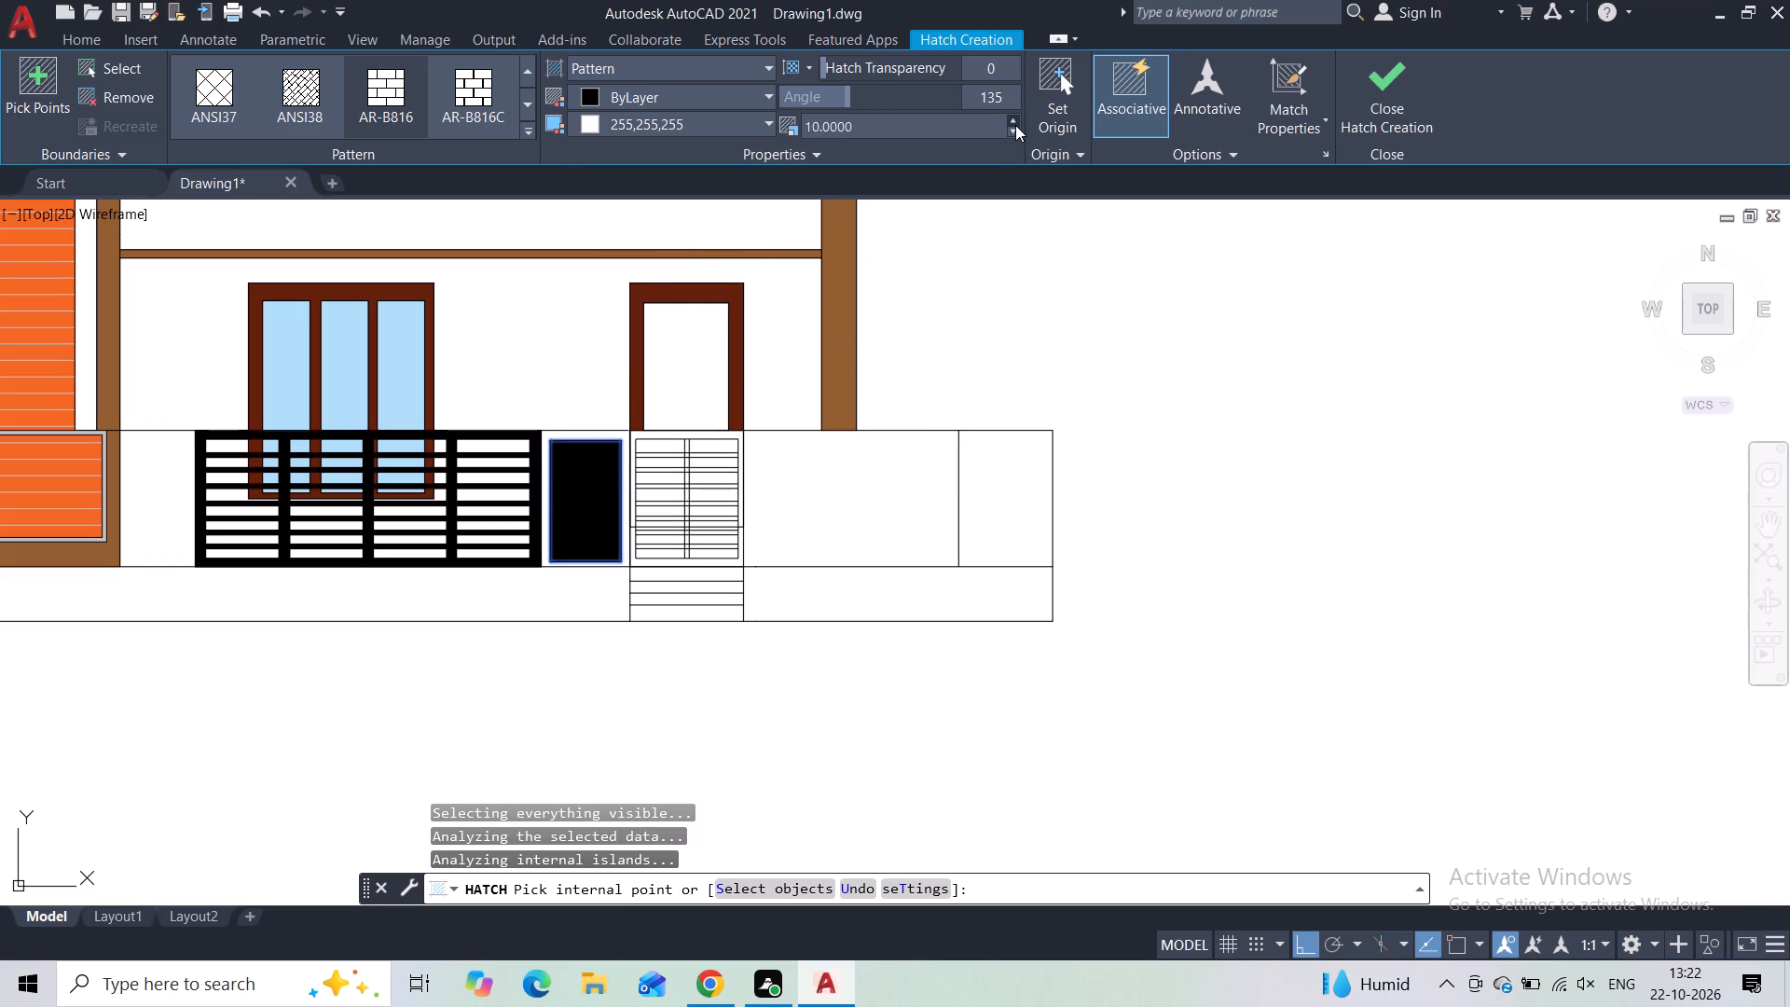
left_click(1015, 119)
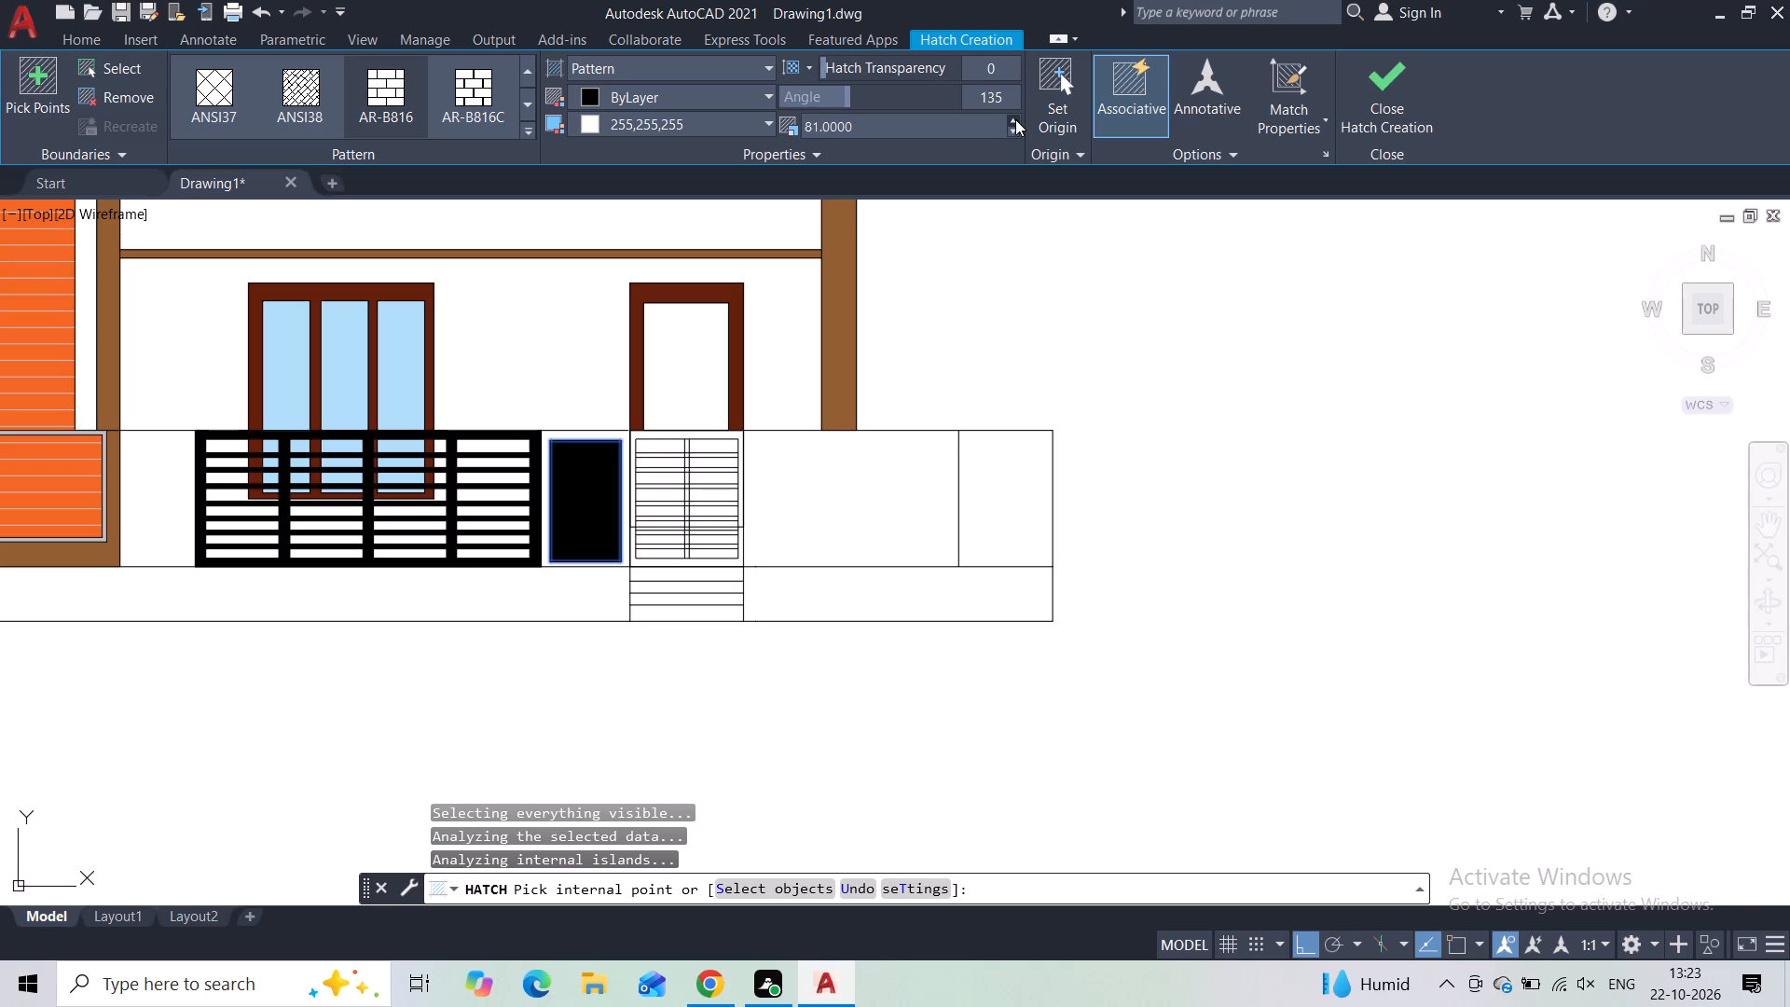
left_click(1009, 131)
left_click(654, 102)
left_click(640, 145)
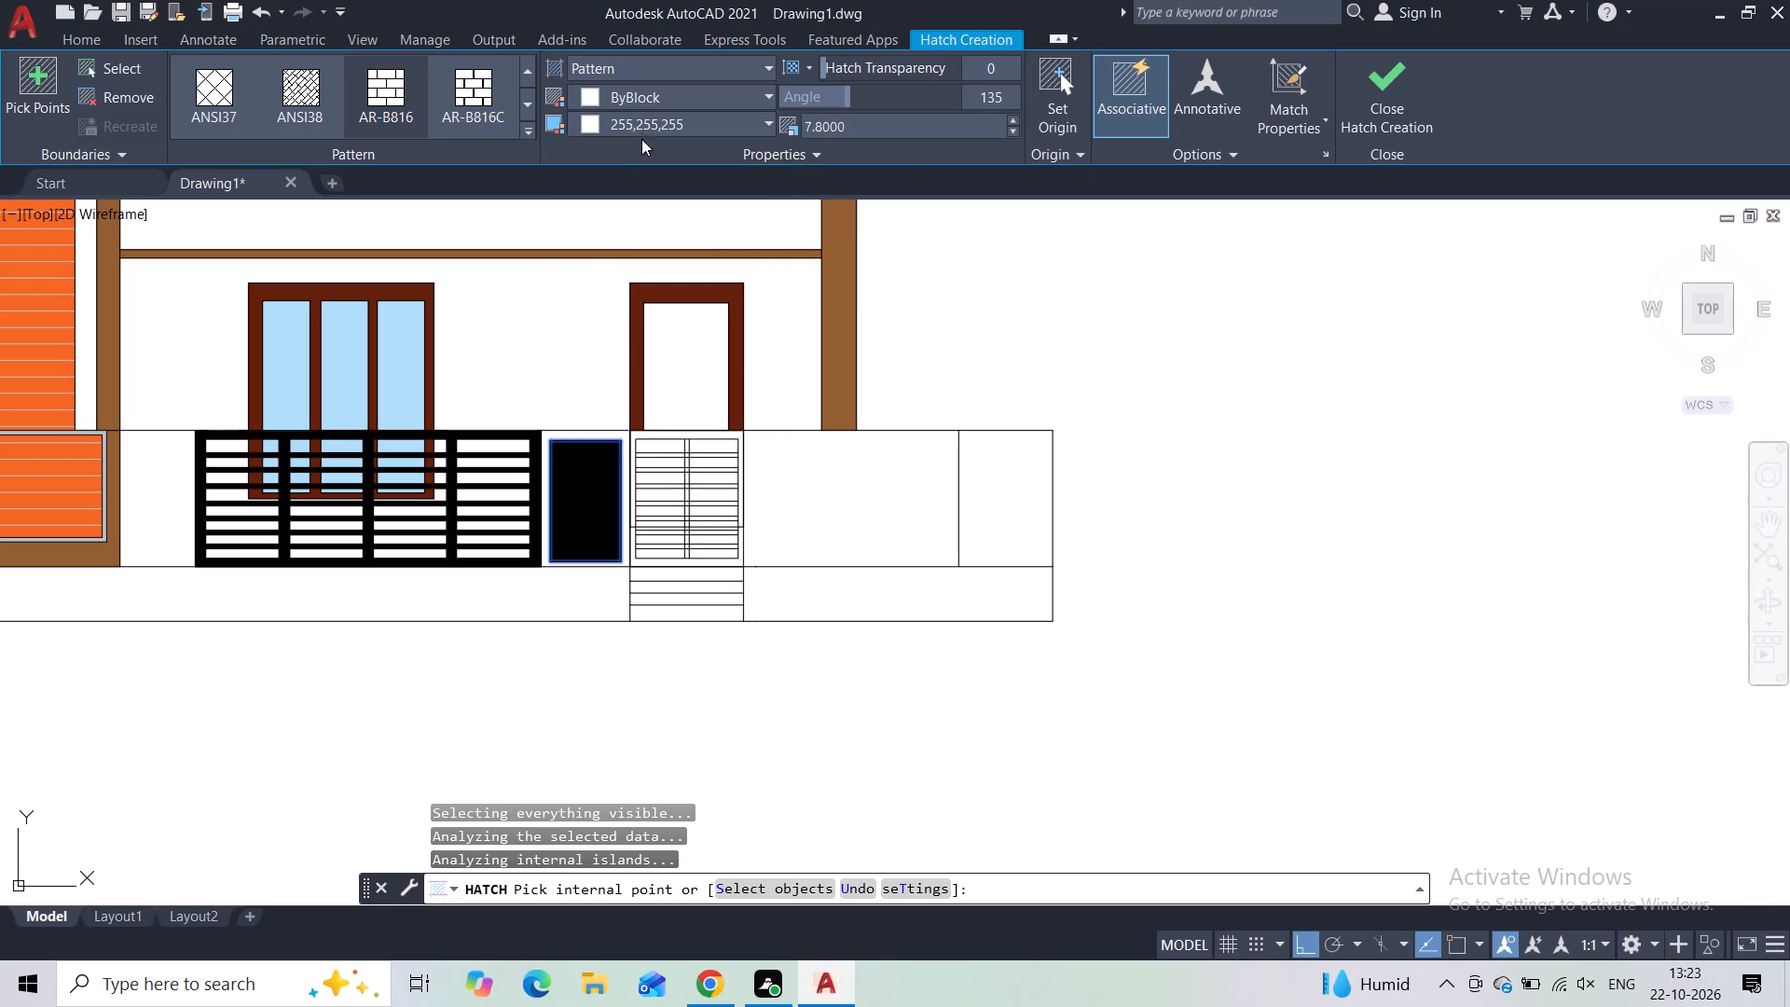
left_click(639, 115)
left_click(582, 199)
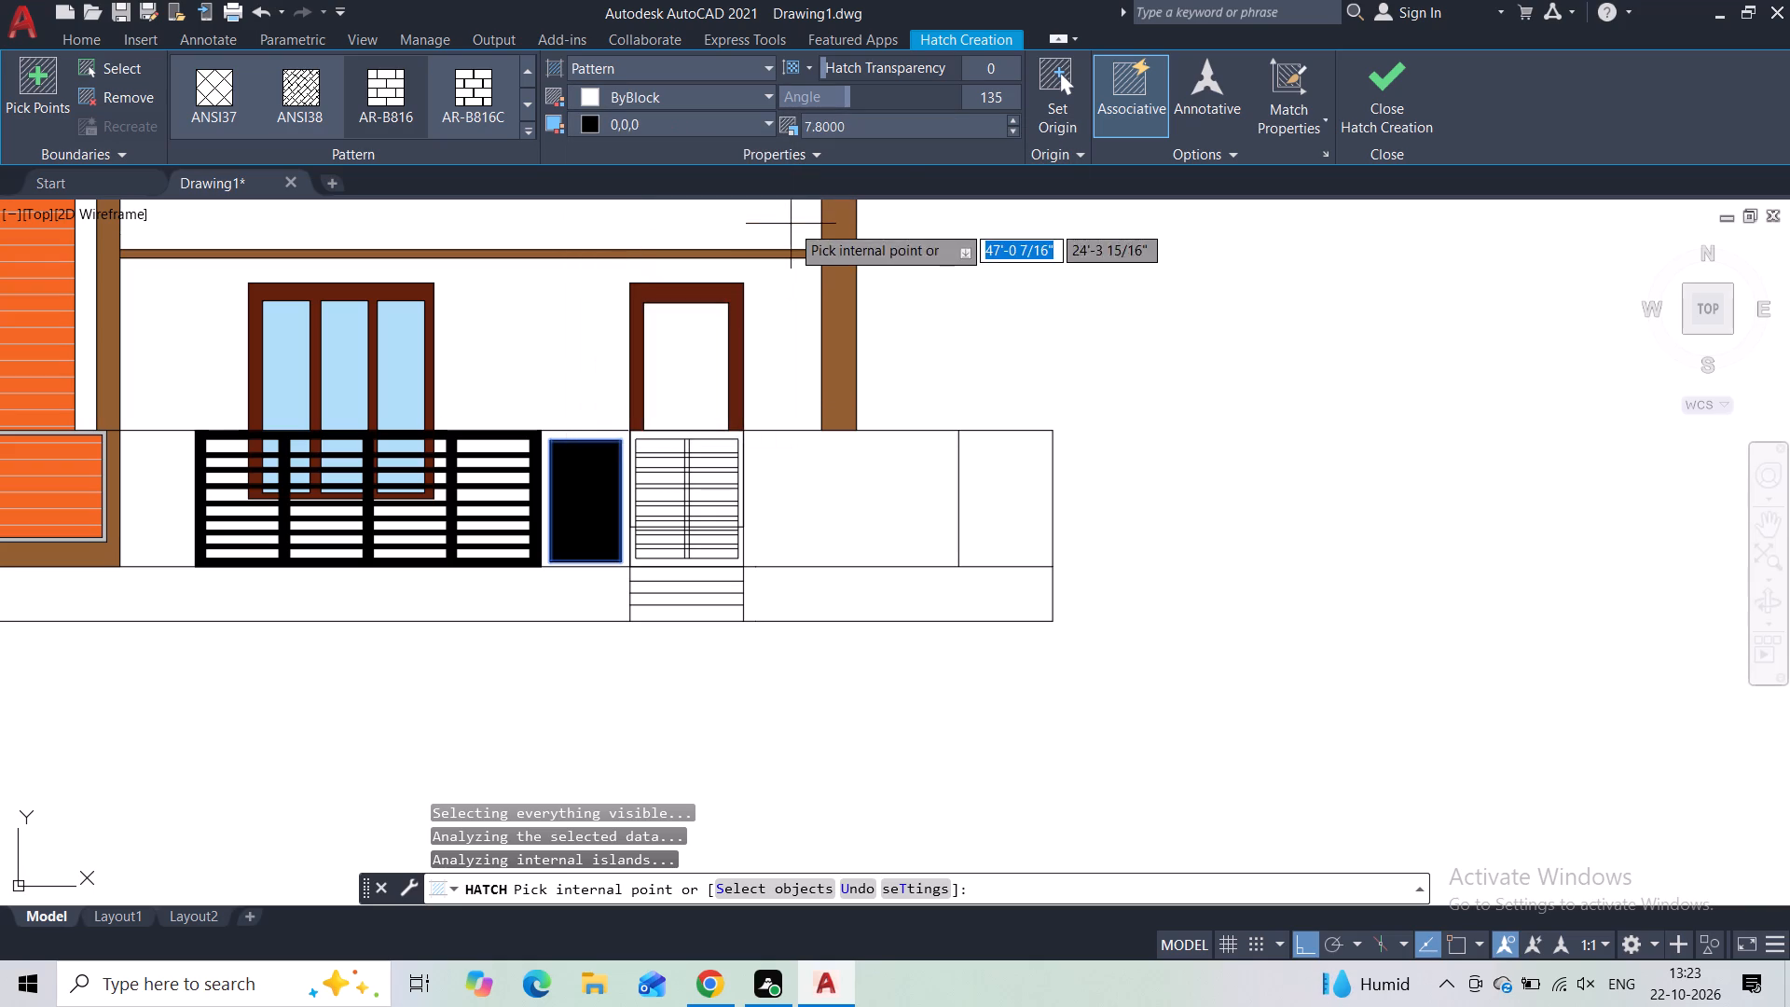
left_click(570, 479)
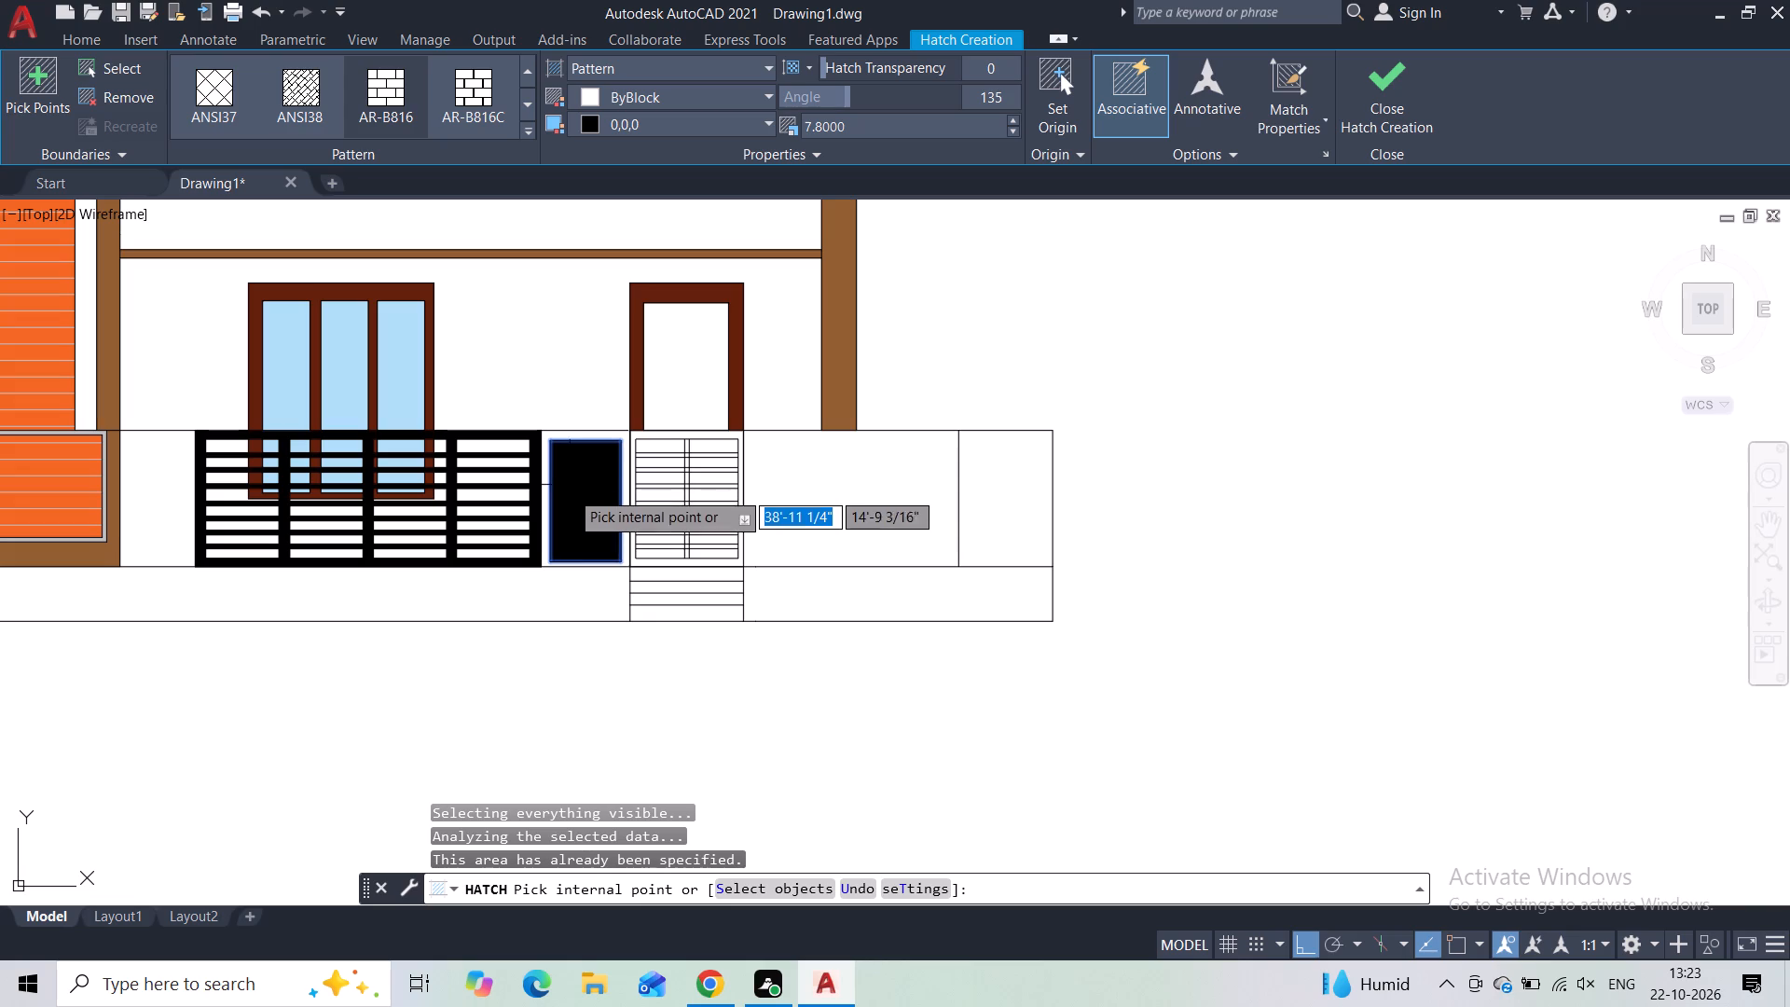
key("Escape")
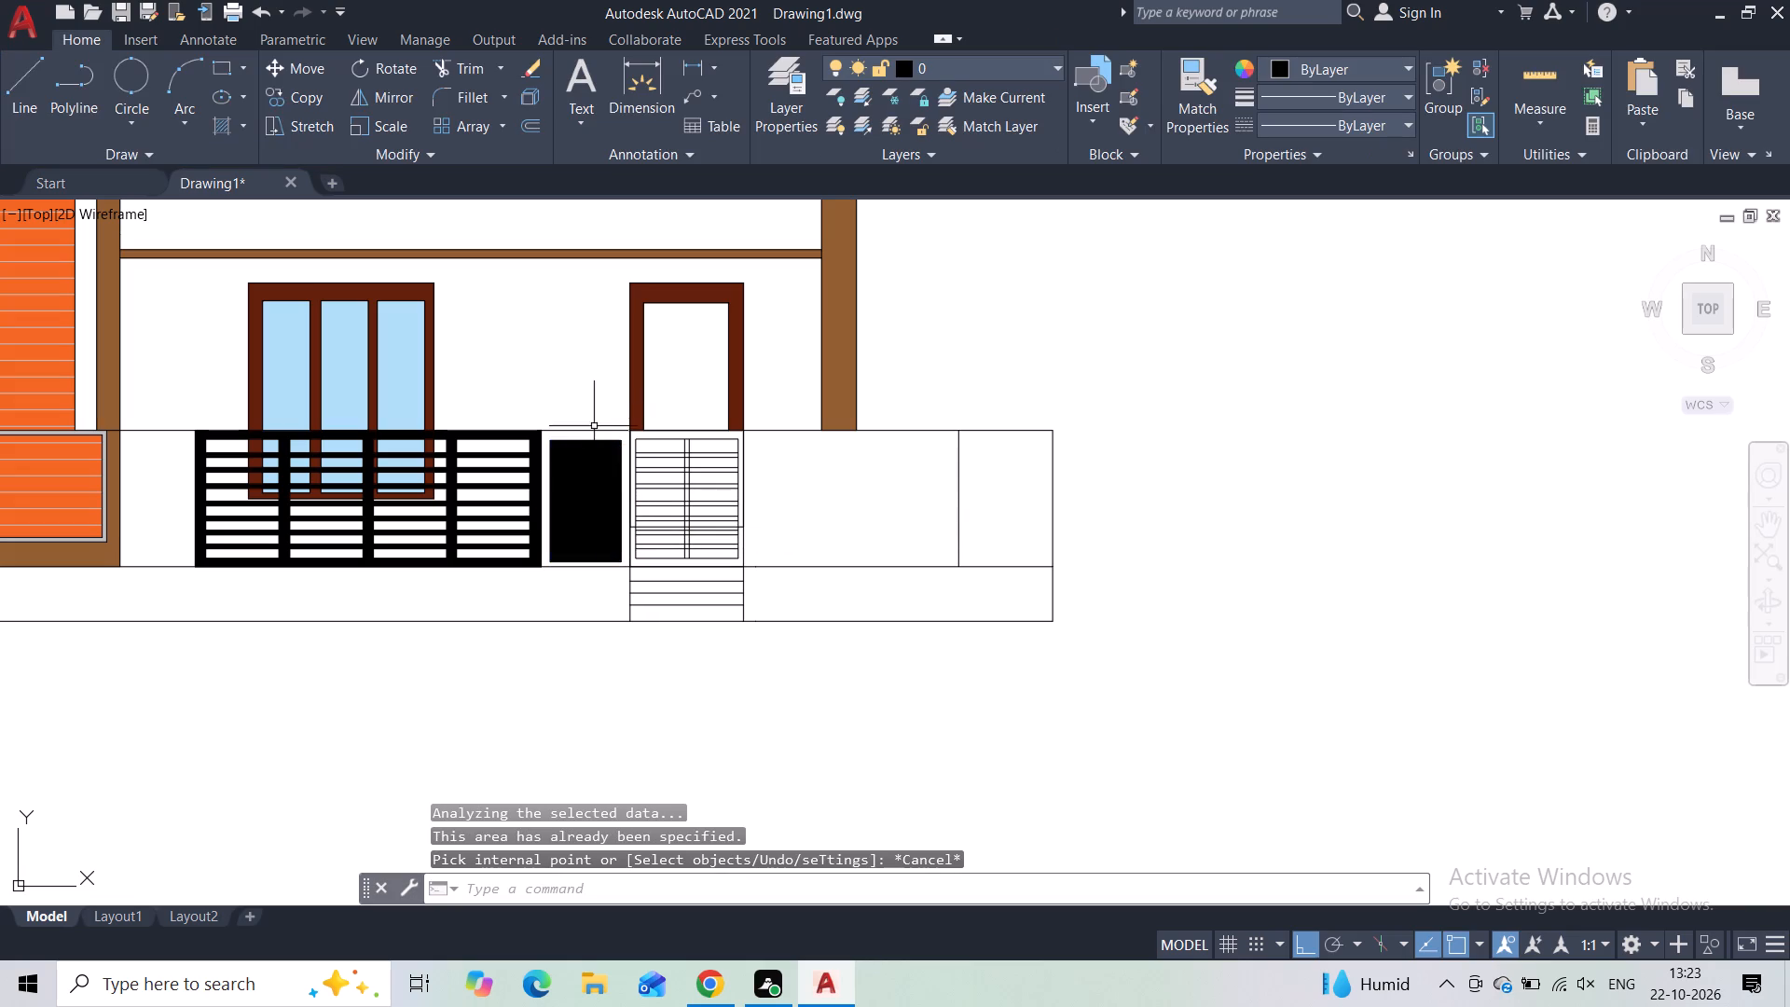
Set the scale of the narrow panel's brick hatch to 0.79.
left_click(595, 476)
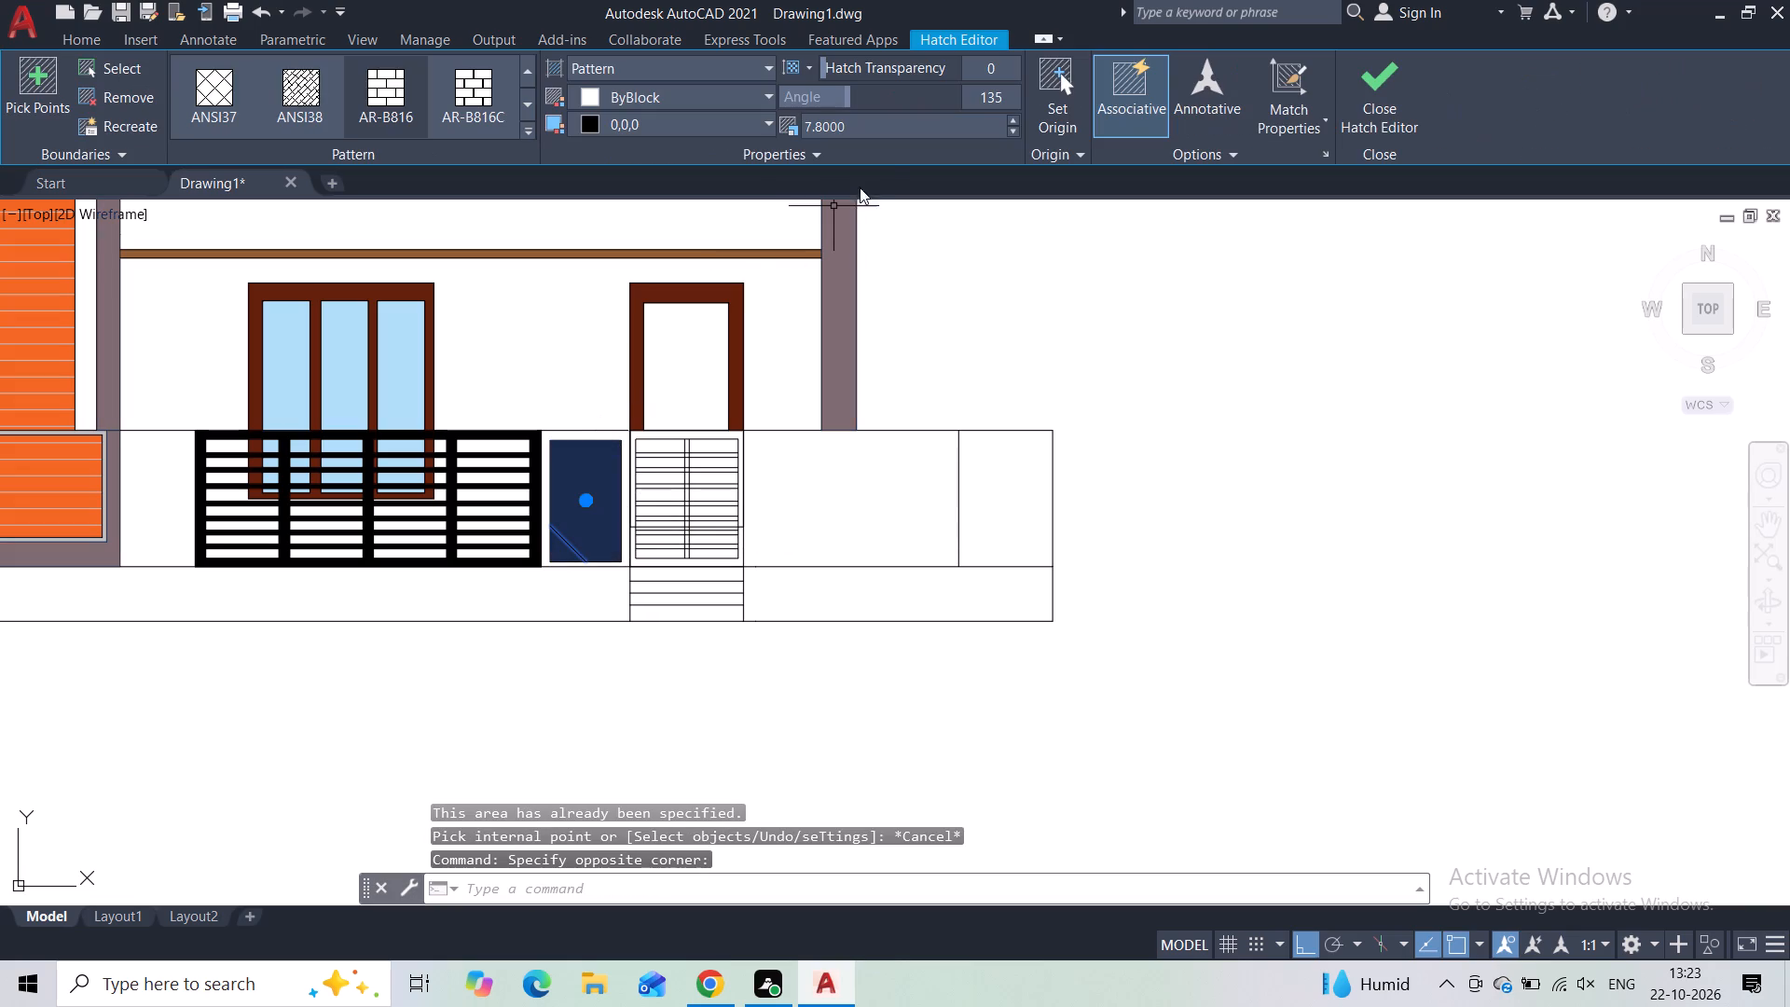
left_click(1011, 133)
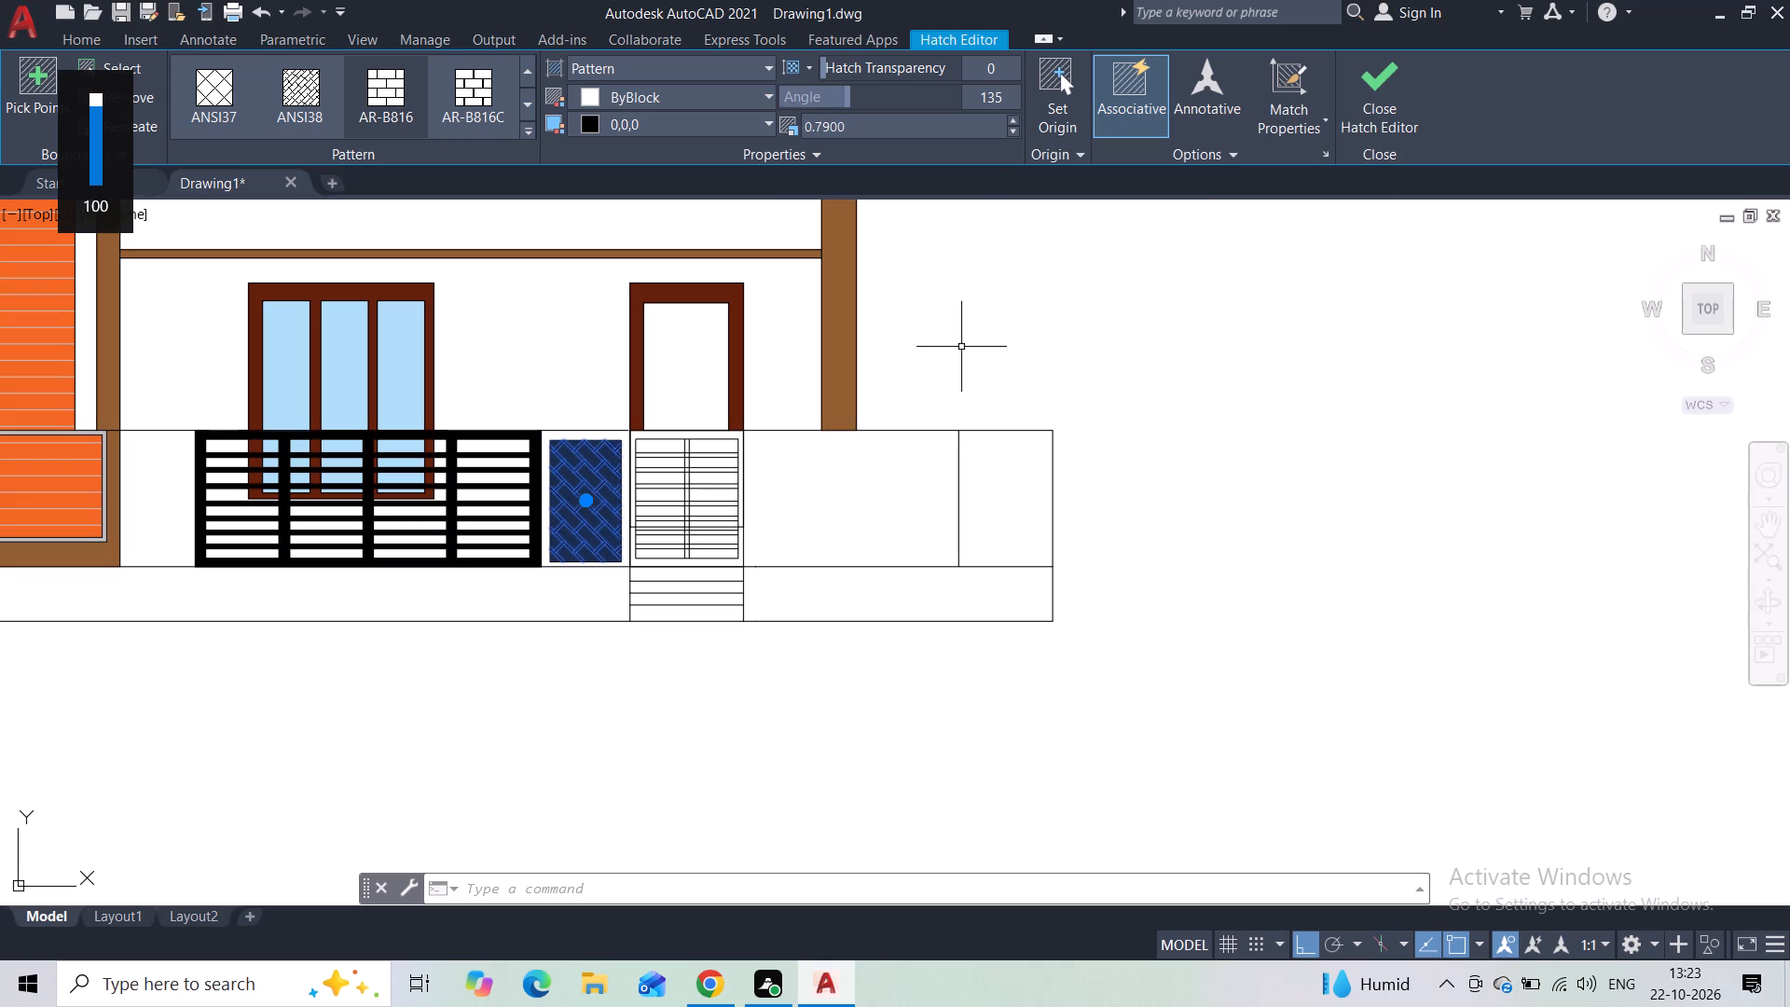
left_click(959, 348)
left_click(1005, 356)
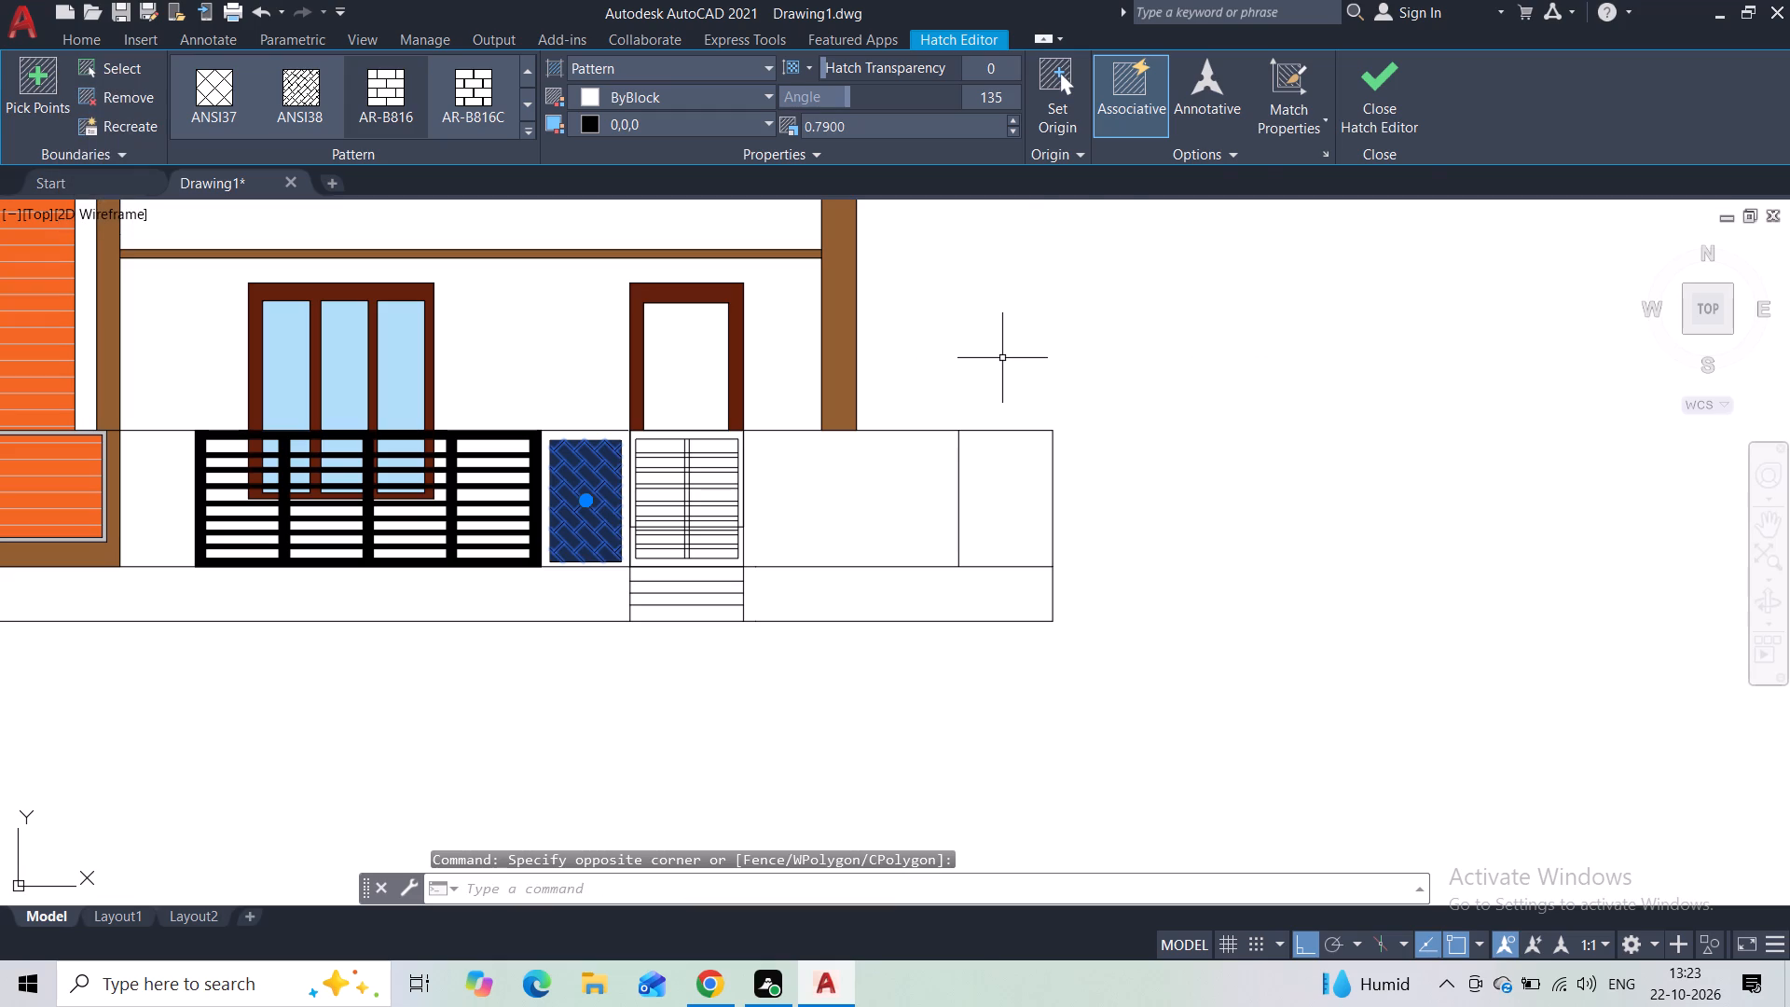
left_click(1401, 108)
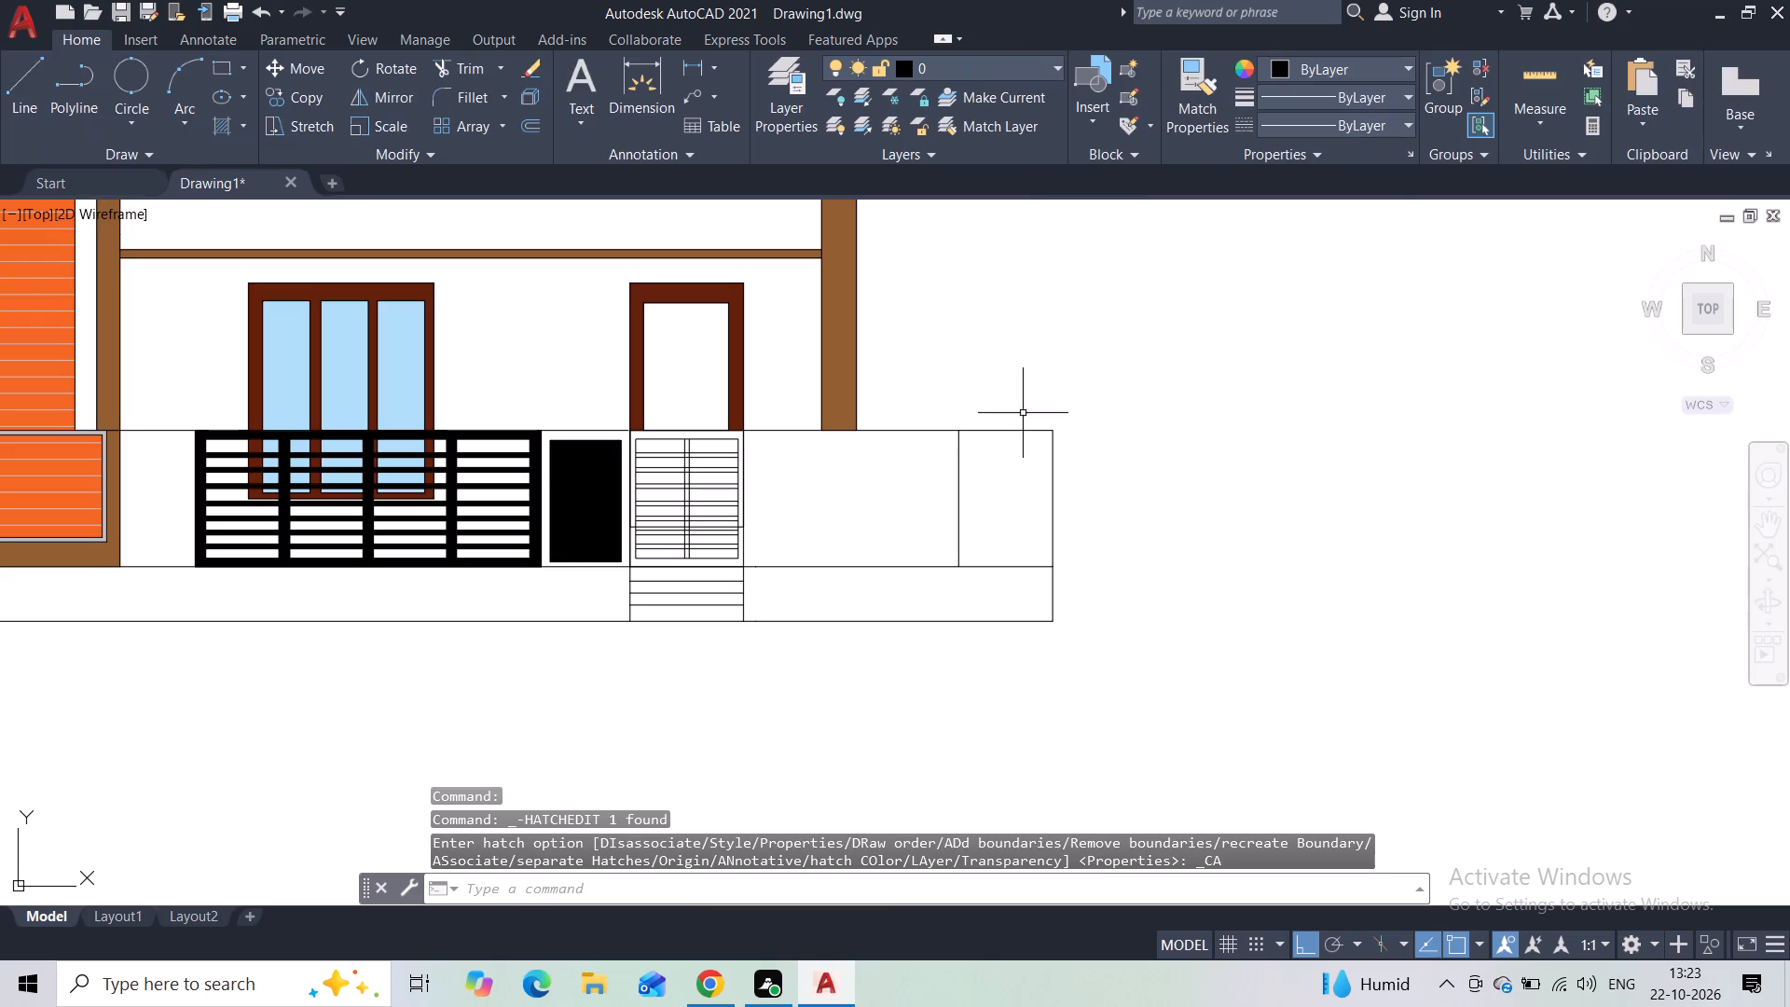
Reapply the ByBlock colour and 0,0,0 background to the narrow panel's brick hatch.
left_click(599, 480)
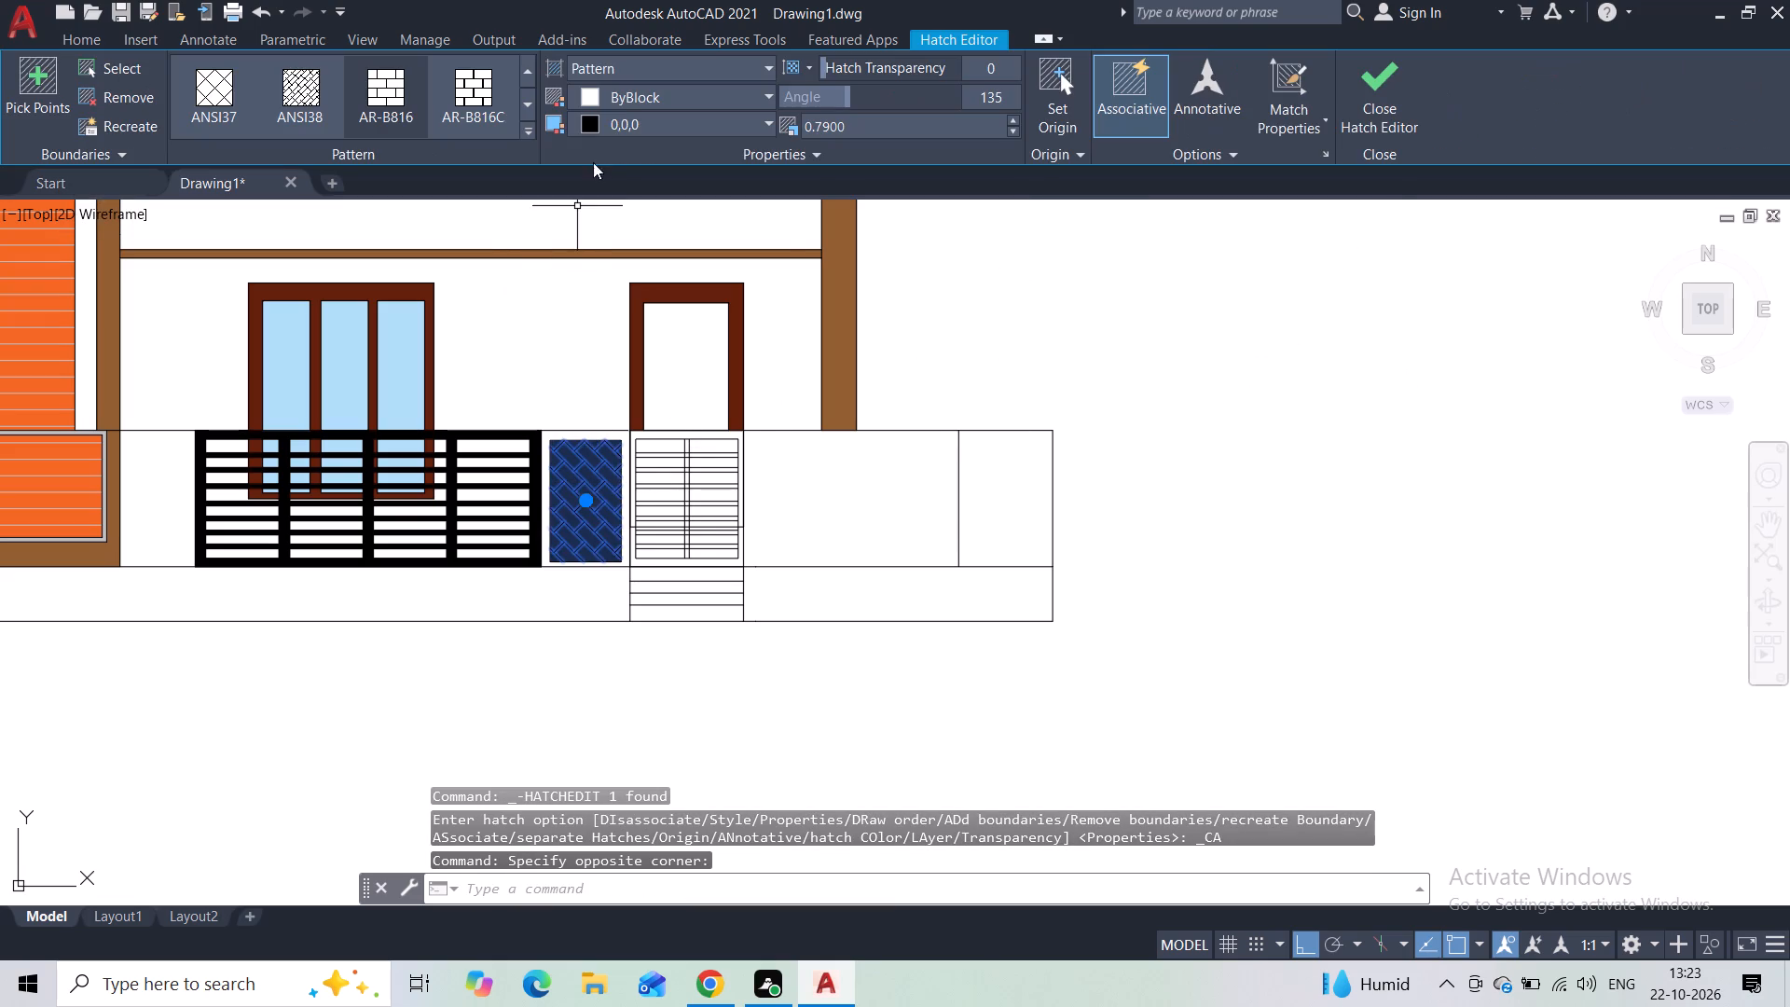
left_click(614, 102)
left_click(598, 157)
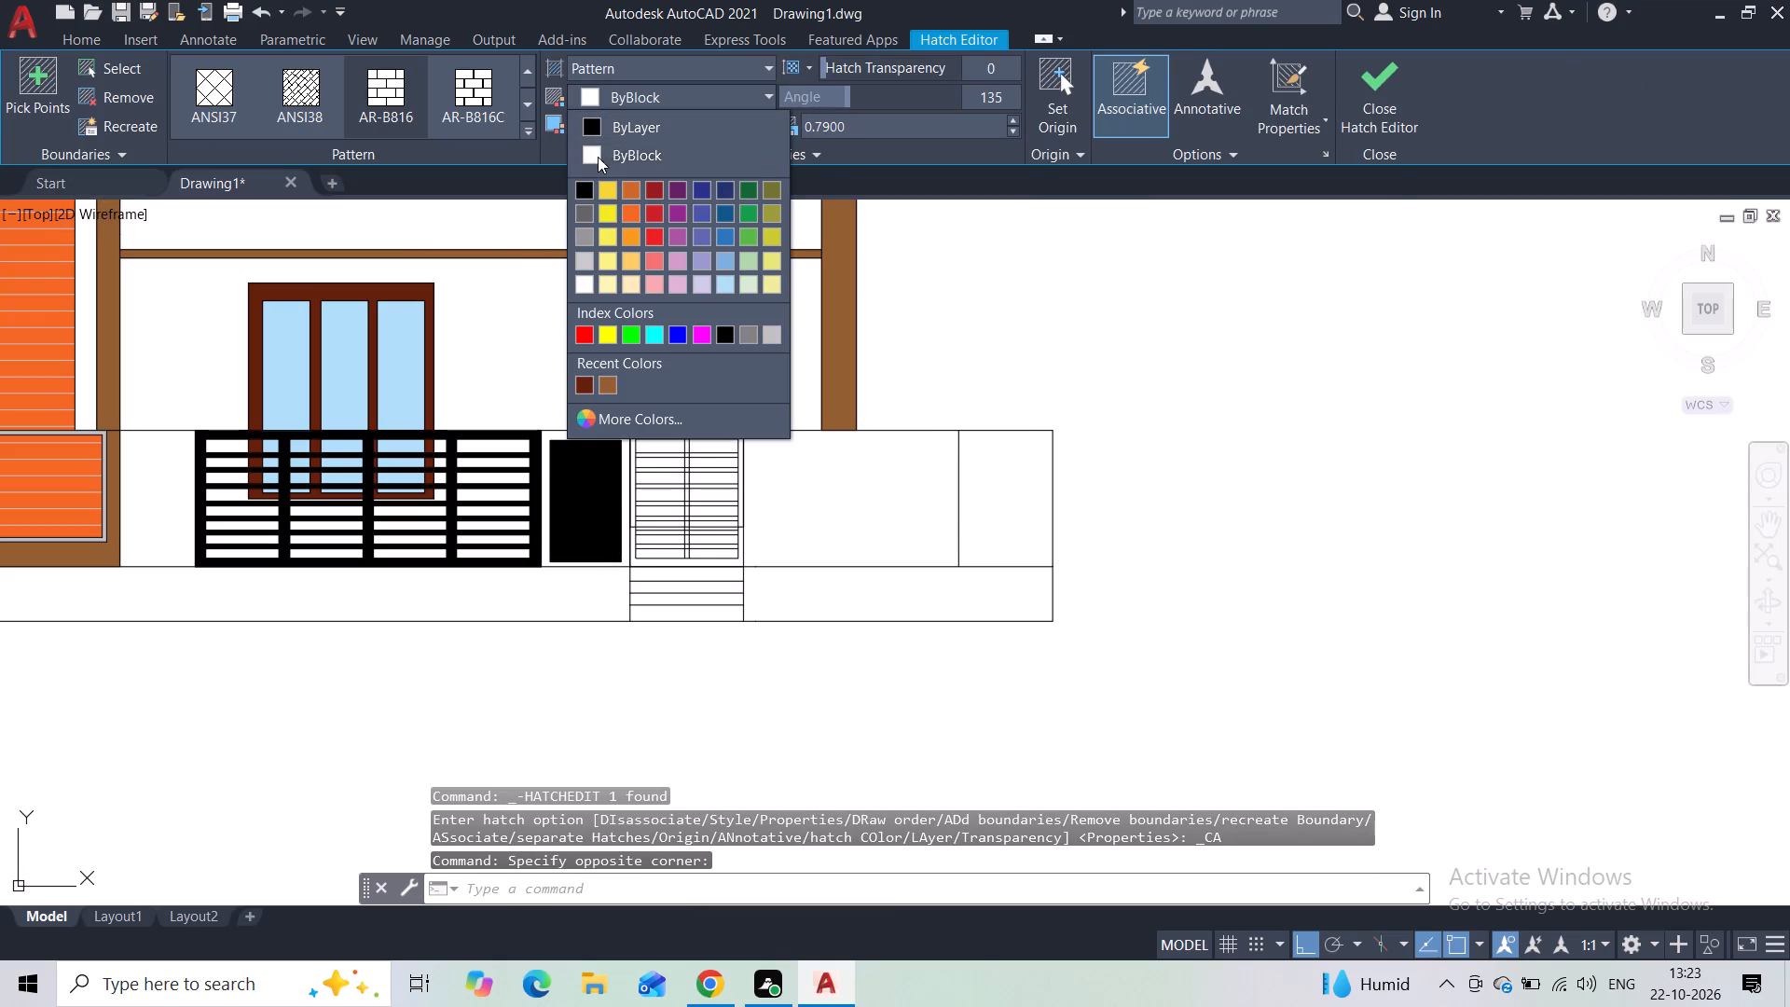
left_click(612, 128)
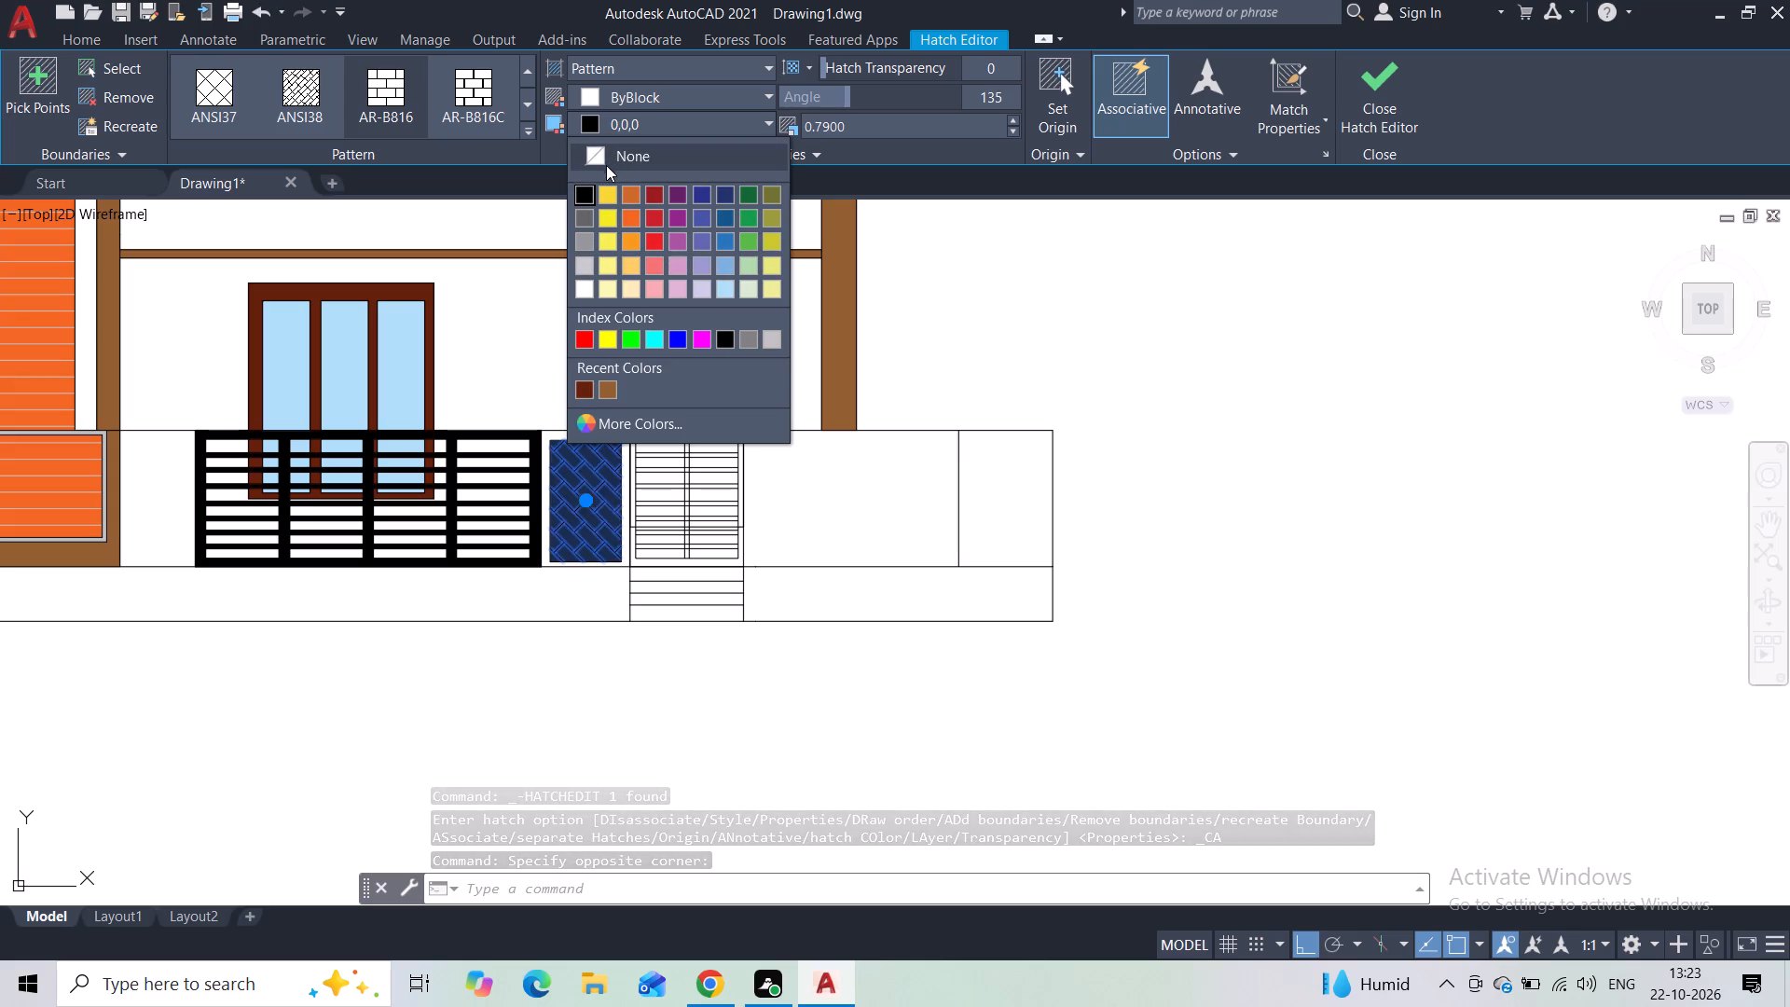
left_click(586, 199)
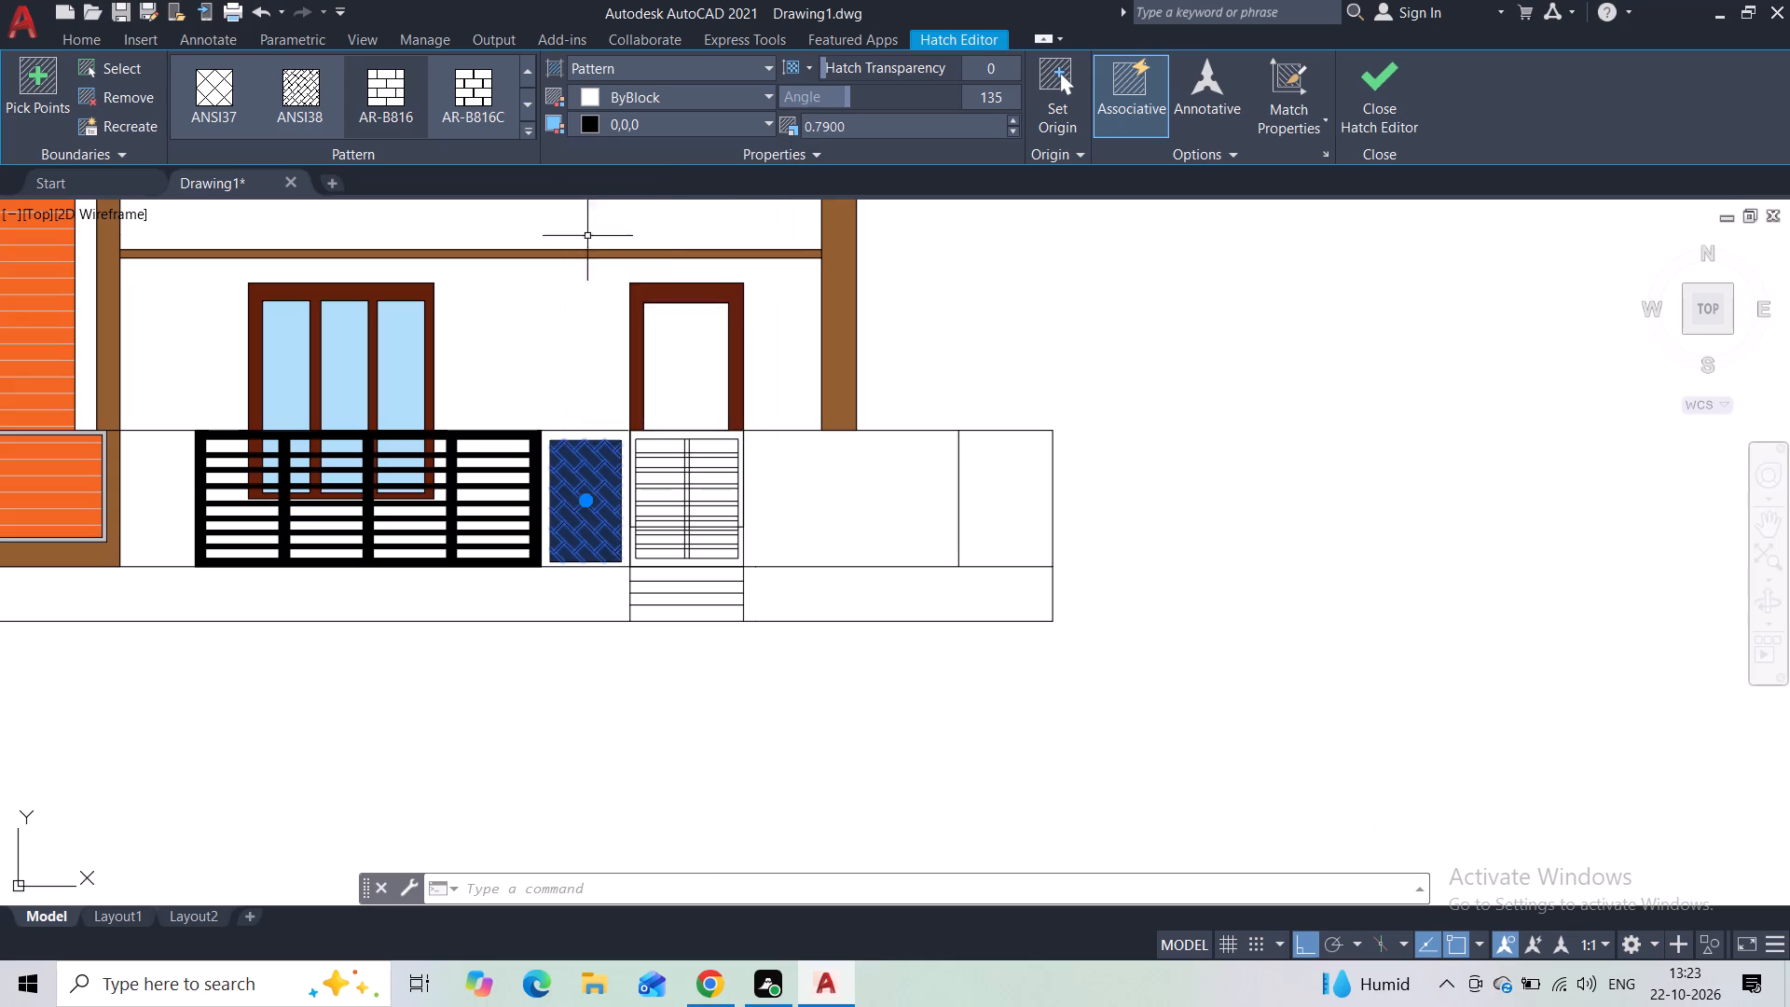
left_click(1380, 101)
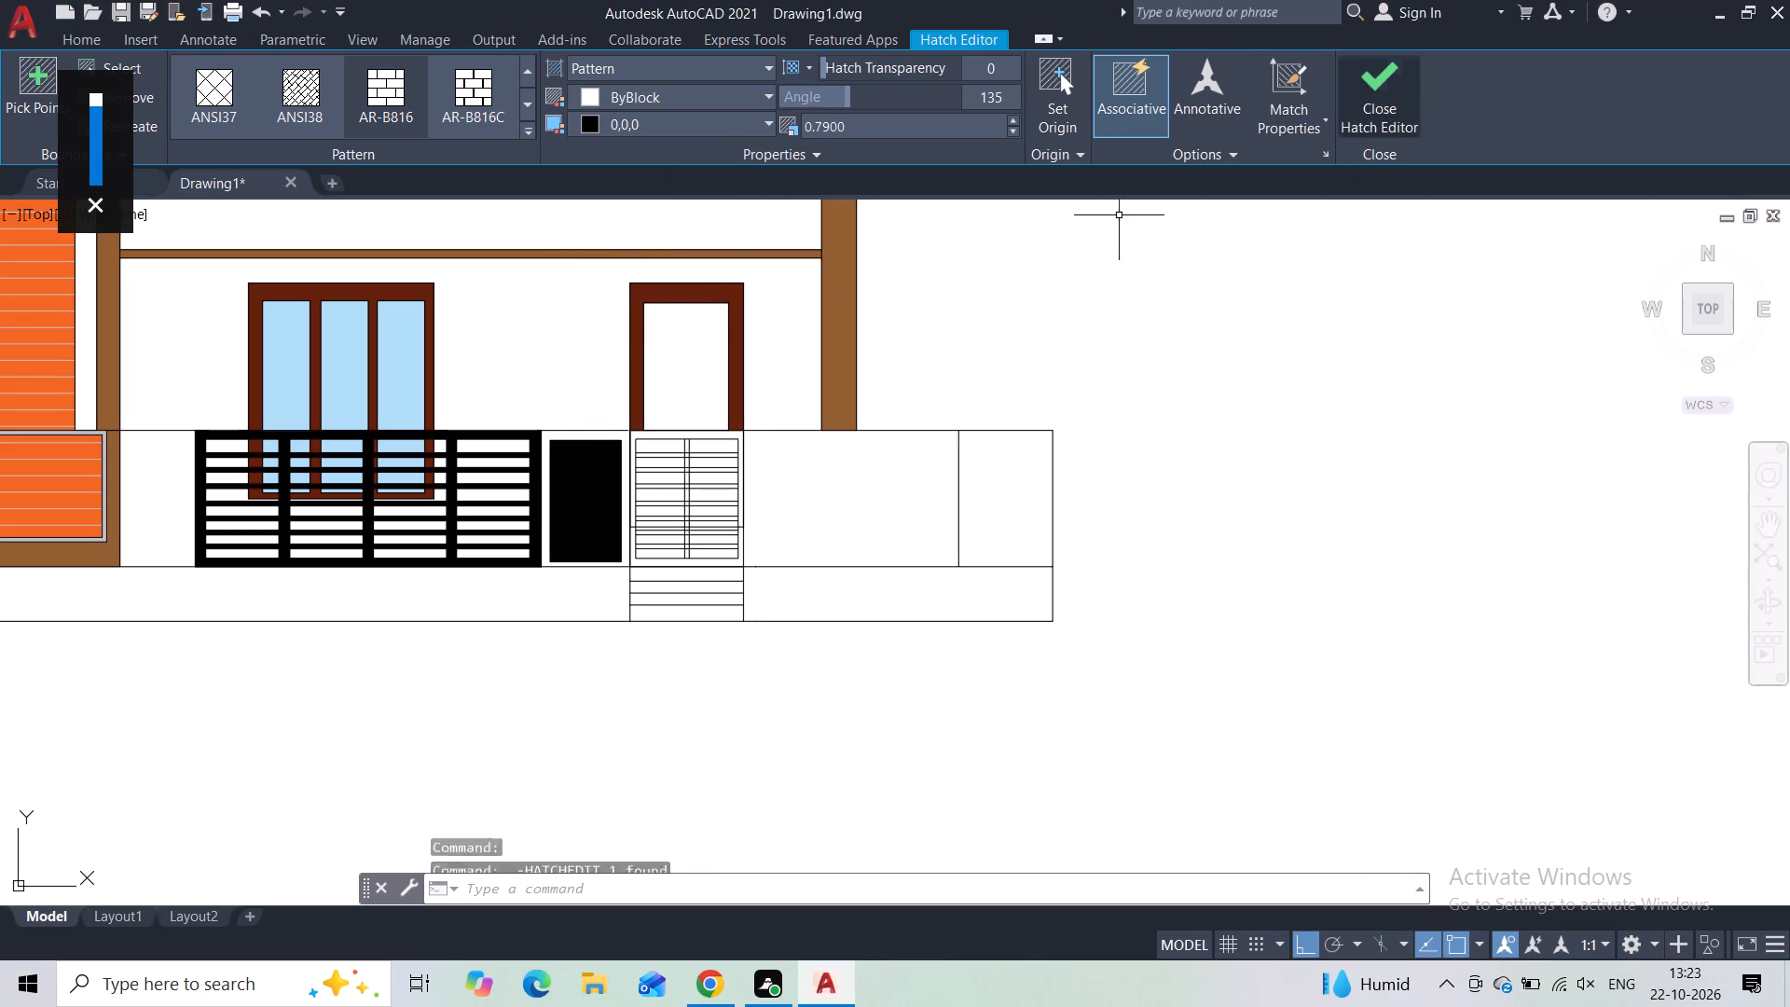
Change the background colour of the narrow panel's brick hatch to white 255,255,255.
left_click(613, 473)
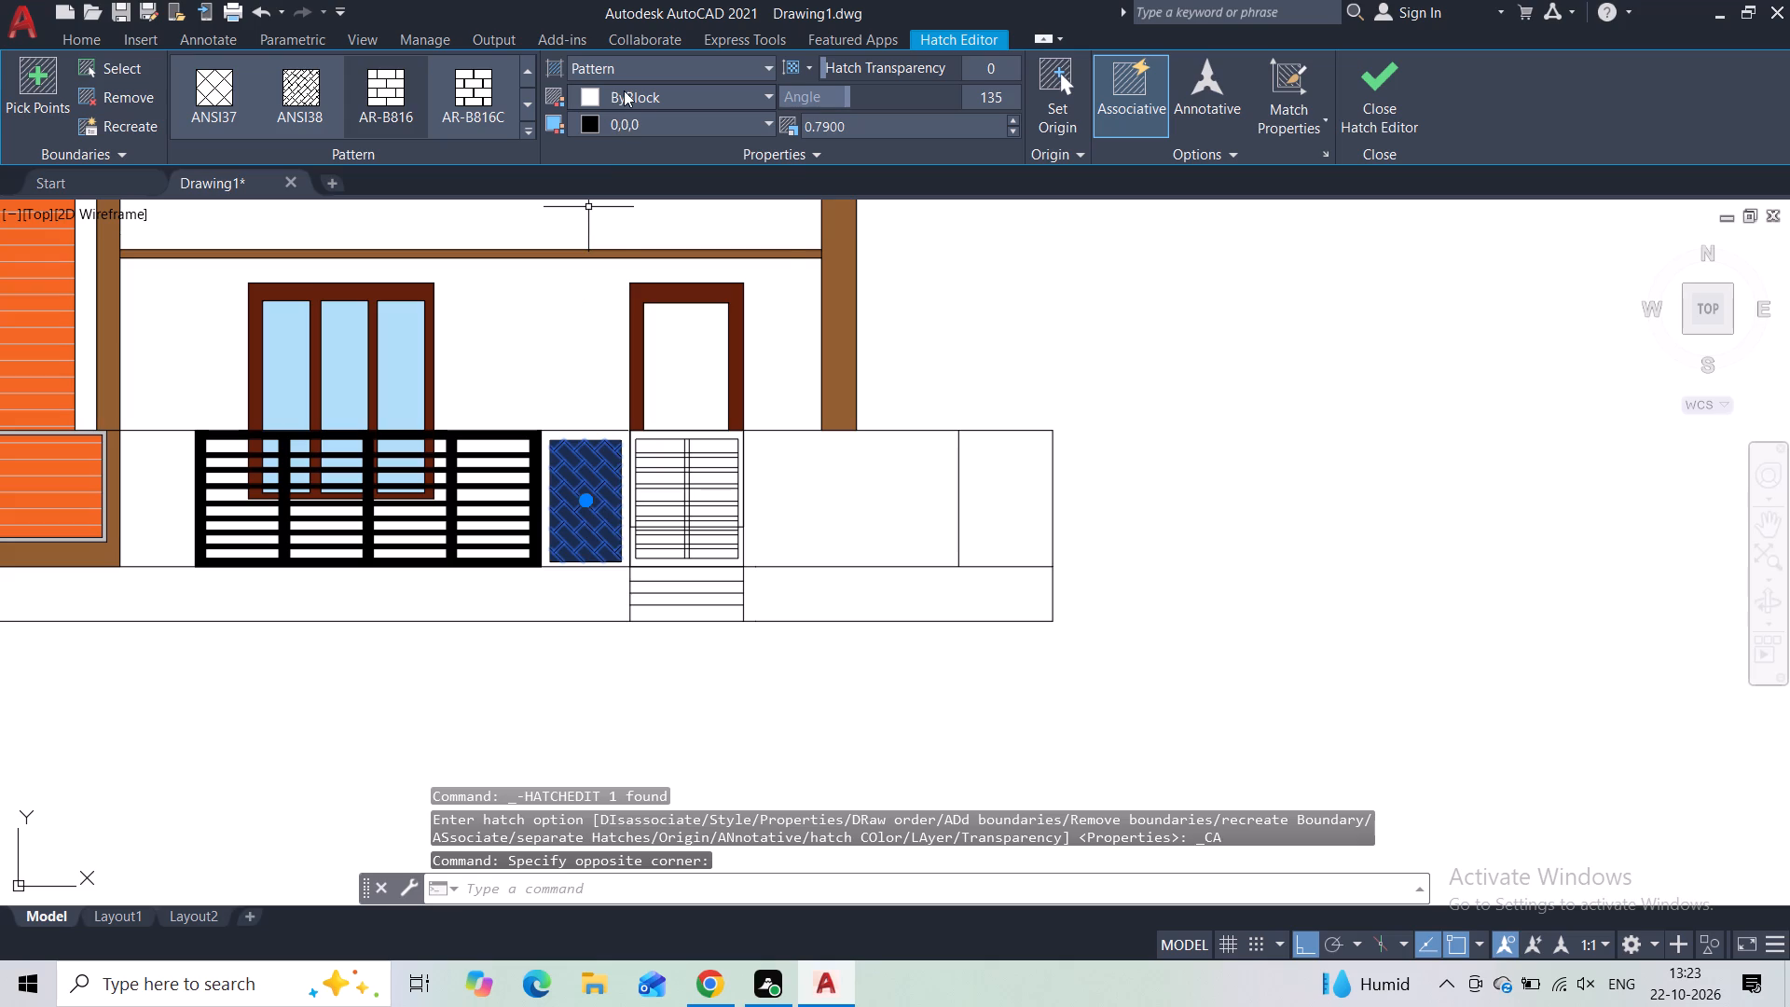
left_click(624, 92)
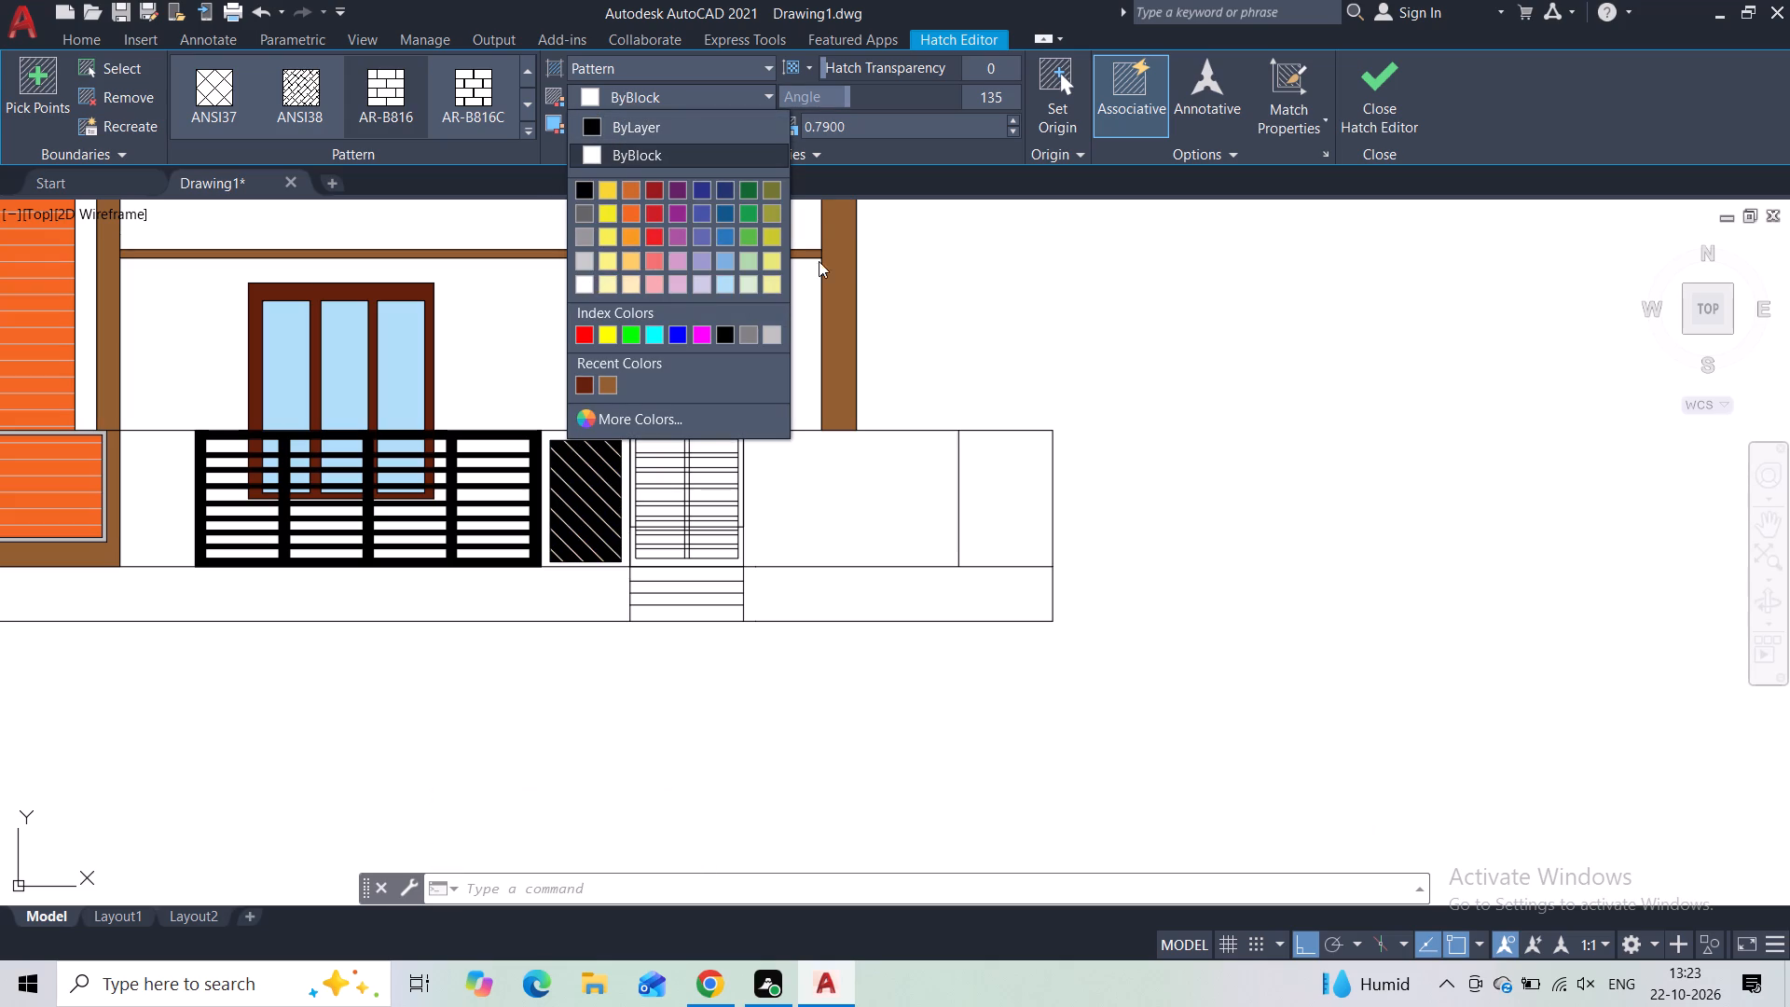
left_click(918, 245)
left_click(673, 135)
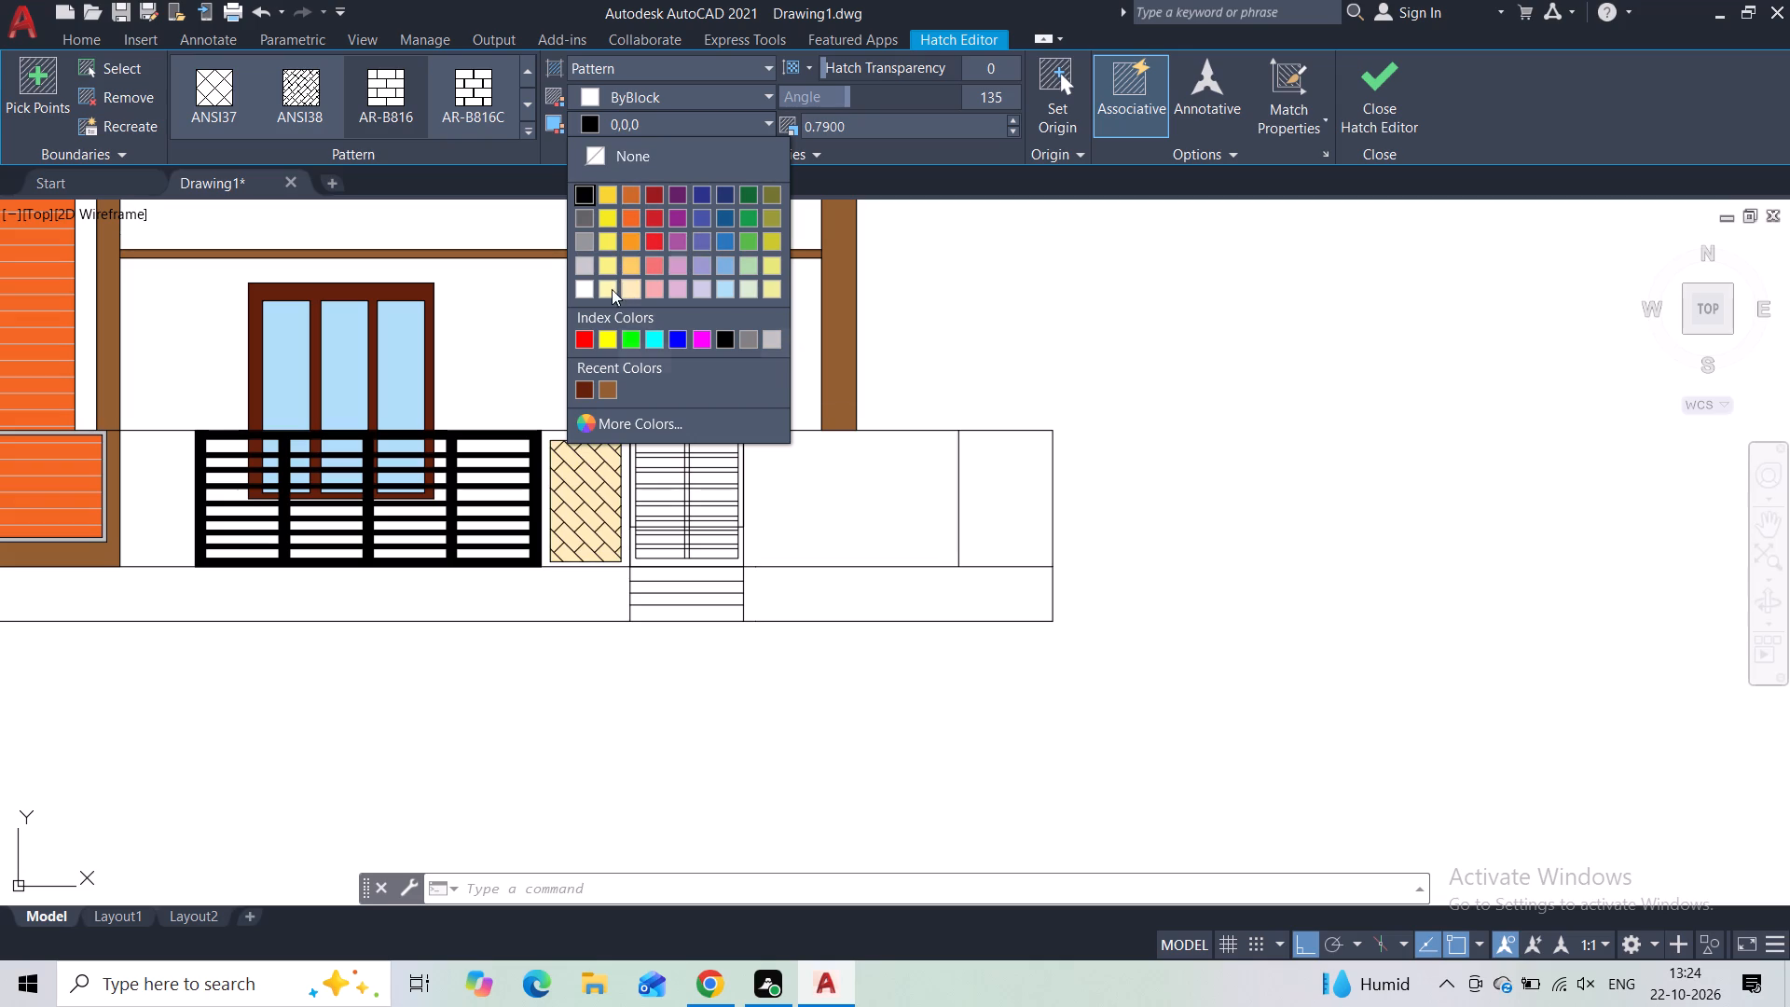
left_click(583, 287)
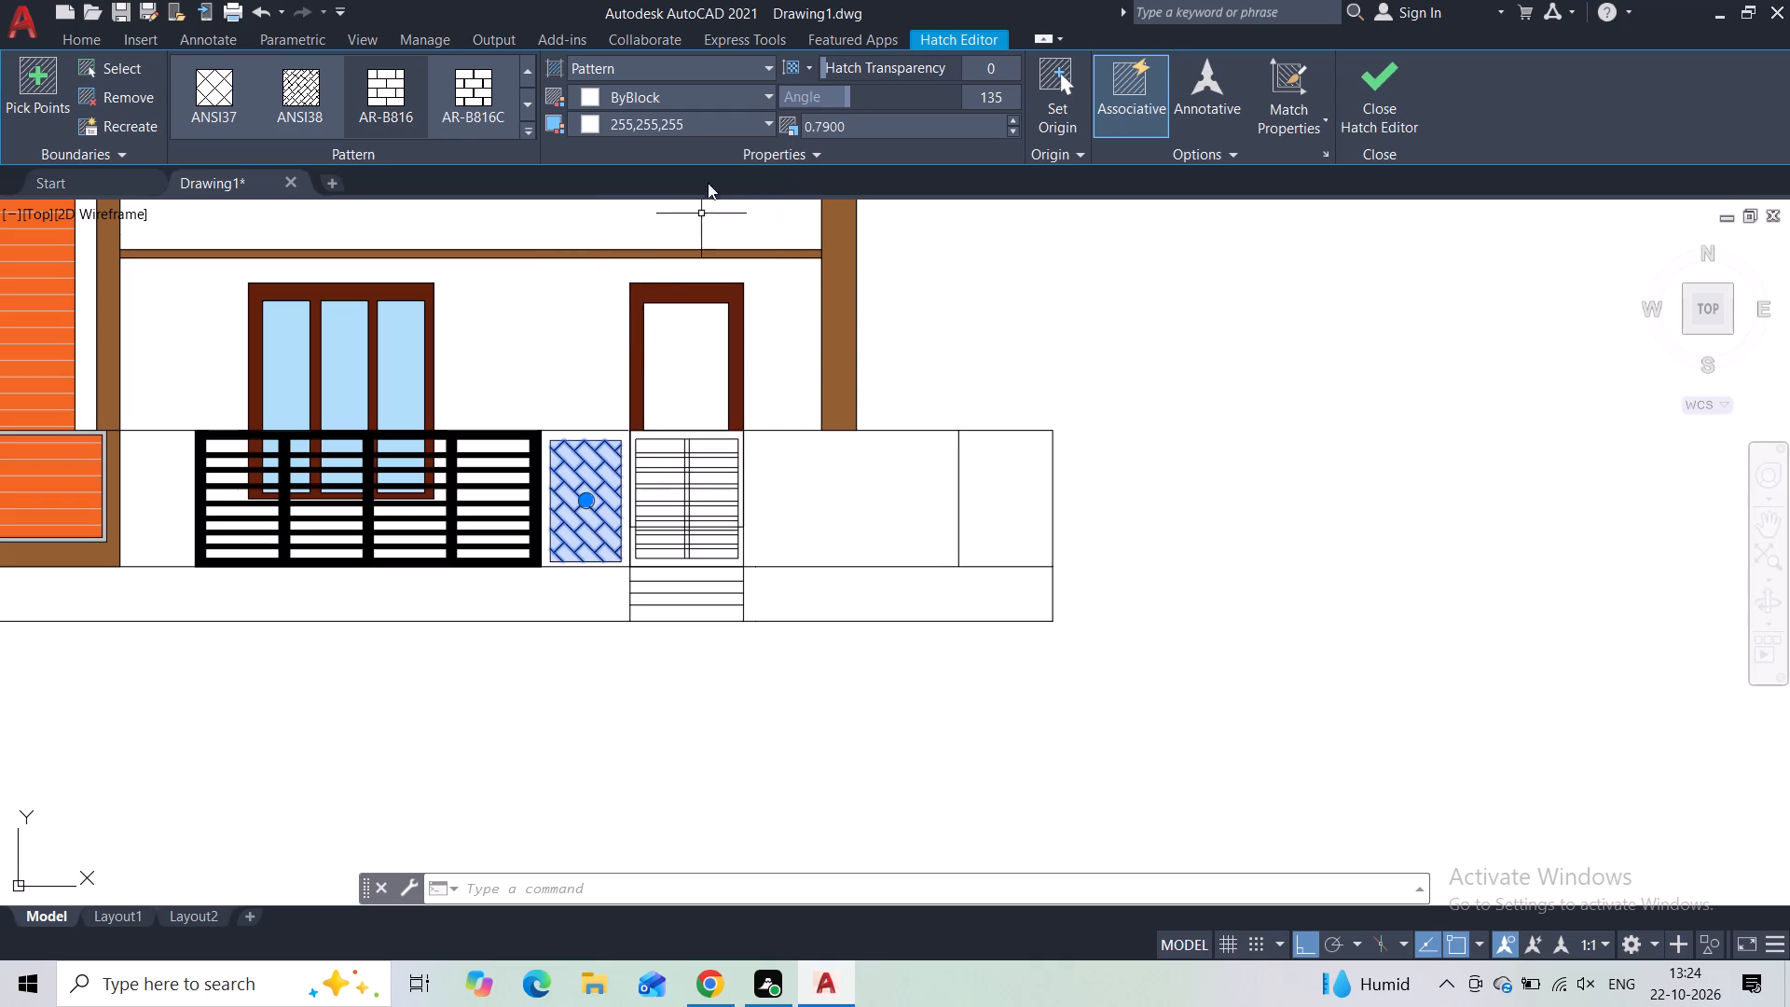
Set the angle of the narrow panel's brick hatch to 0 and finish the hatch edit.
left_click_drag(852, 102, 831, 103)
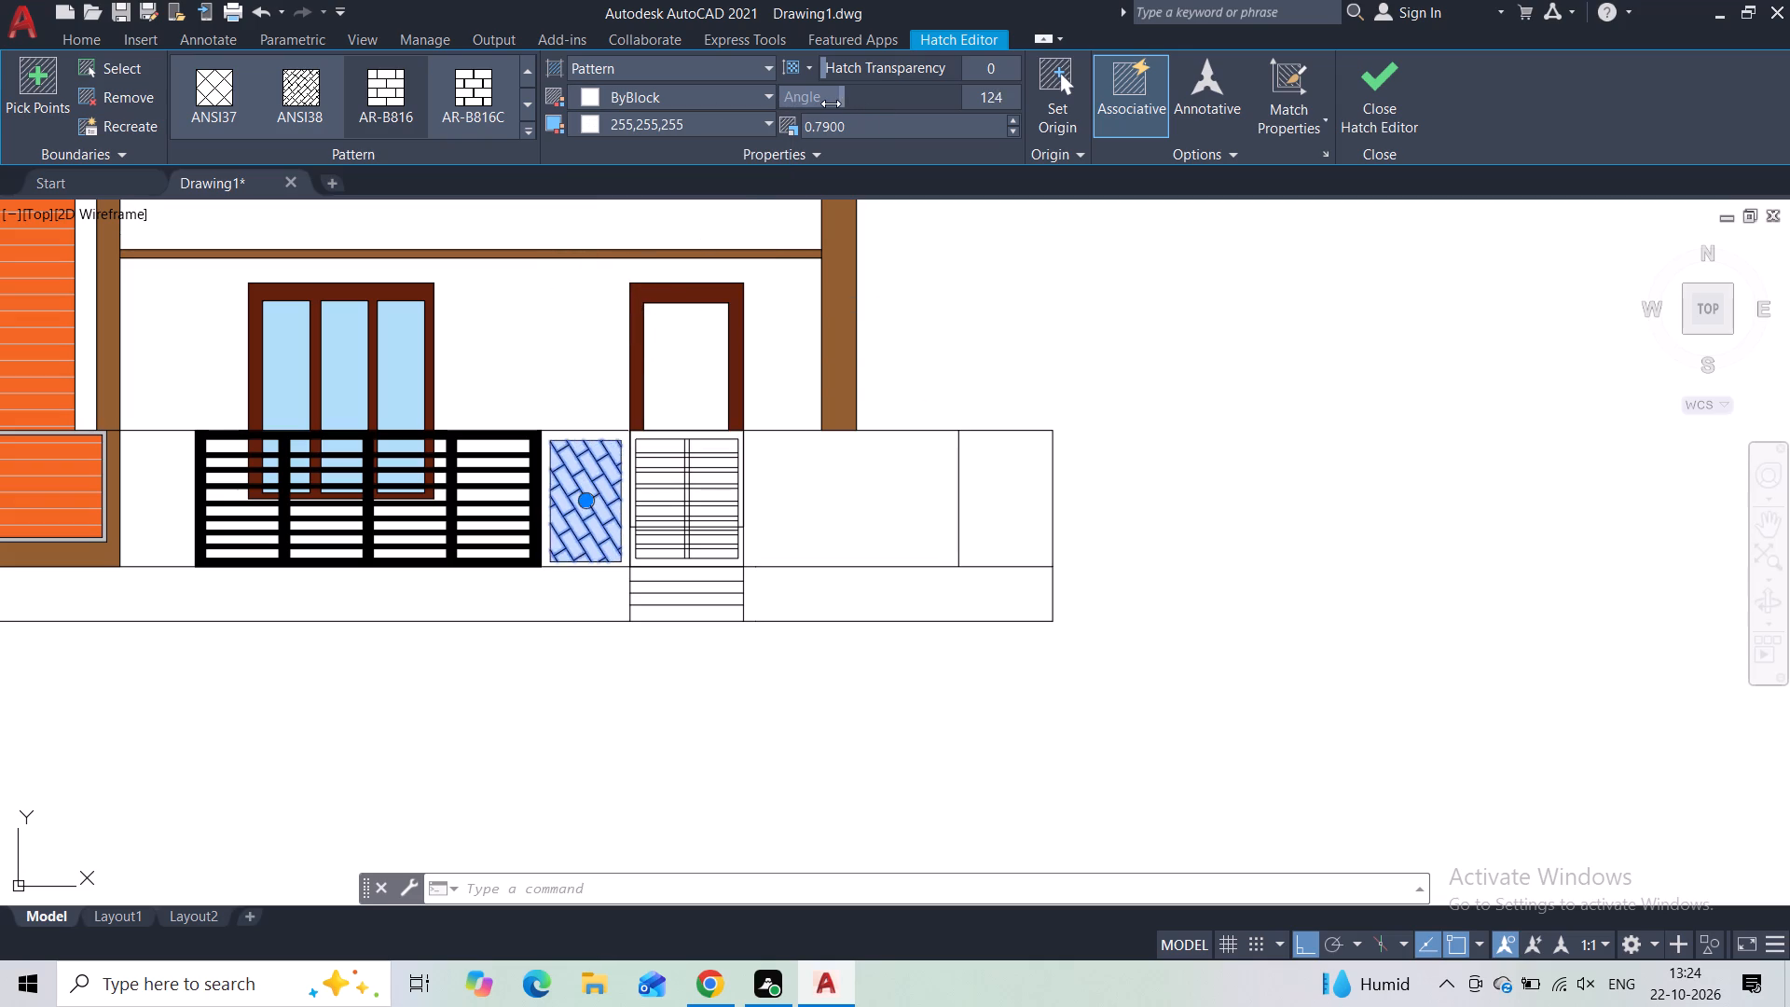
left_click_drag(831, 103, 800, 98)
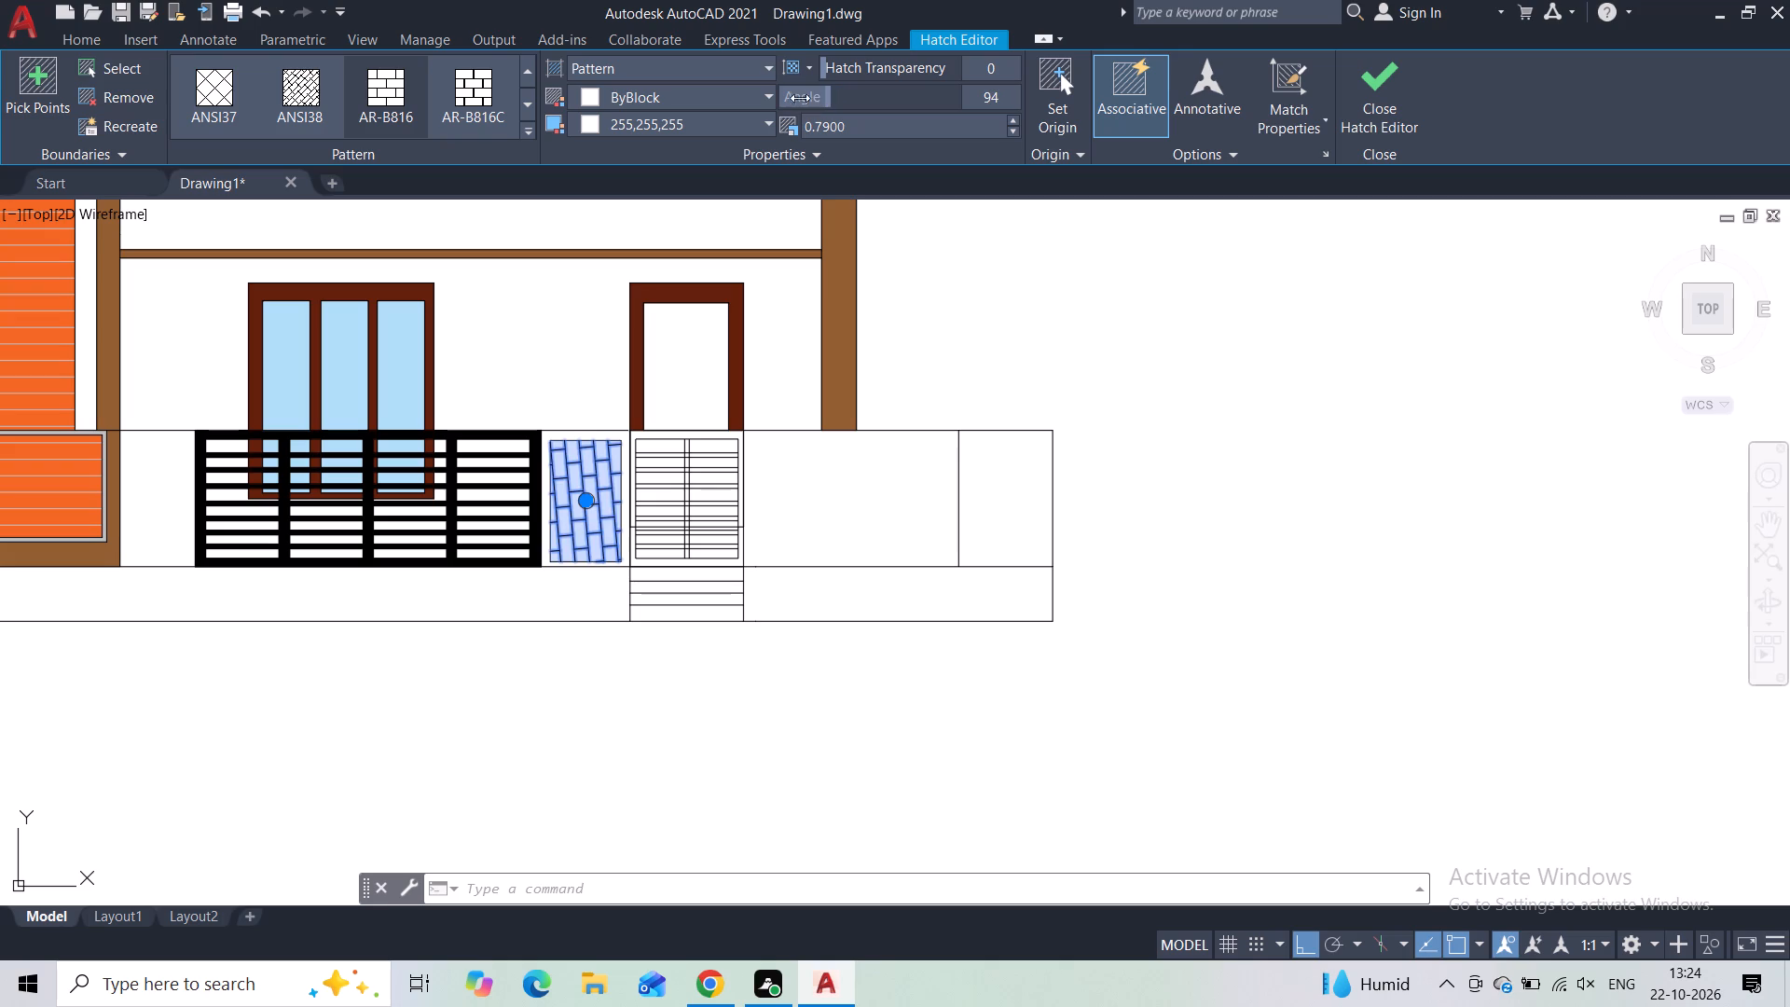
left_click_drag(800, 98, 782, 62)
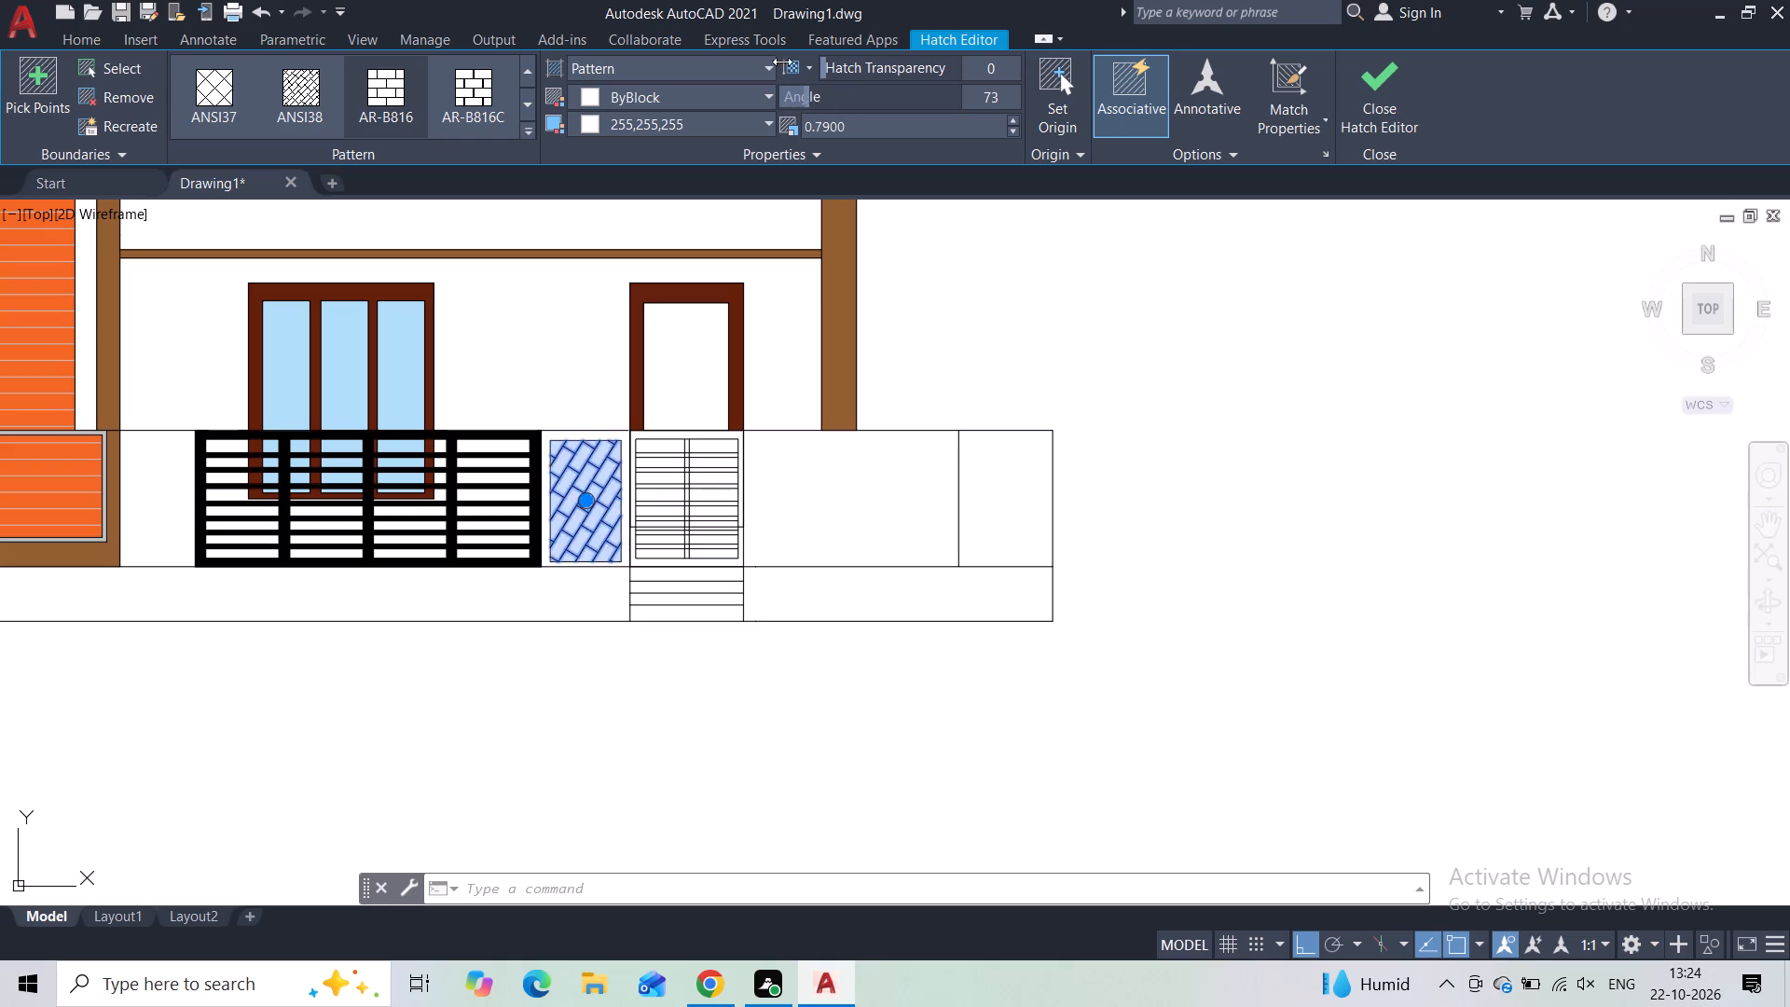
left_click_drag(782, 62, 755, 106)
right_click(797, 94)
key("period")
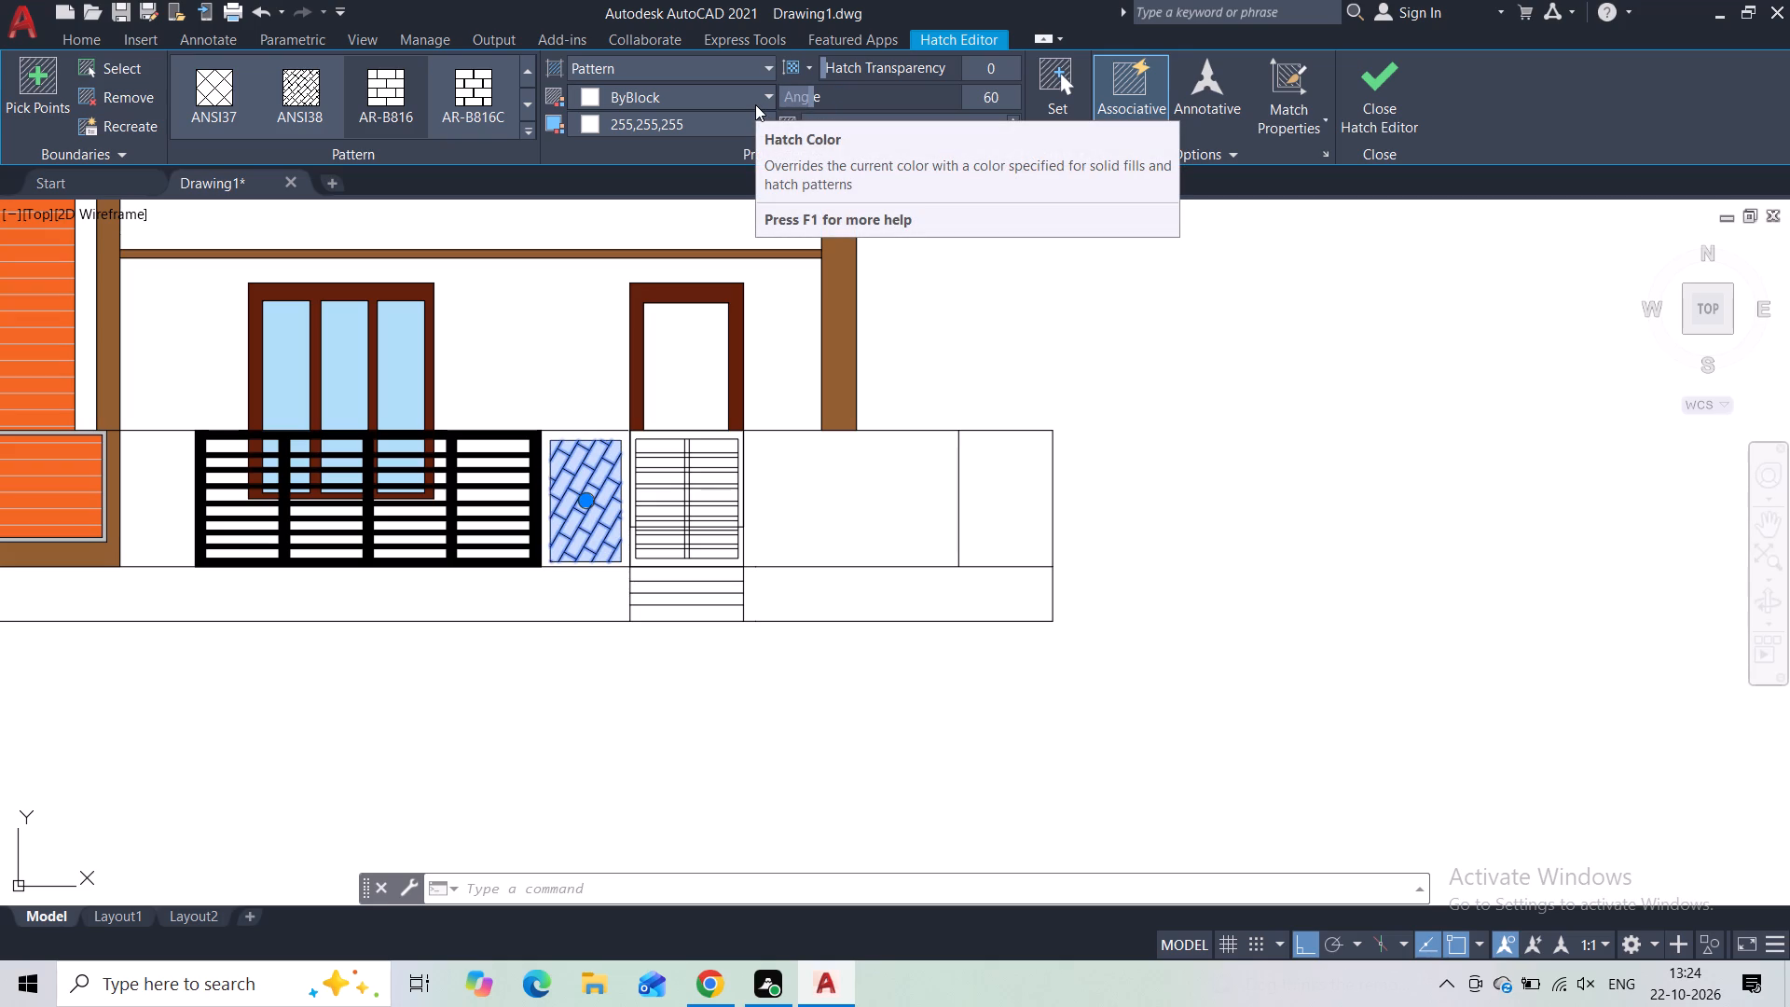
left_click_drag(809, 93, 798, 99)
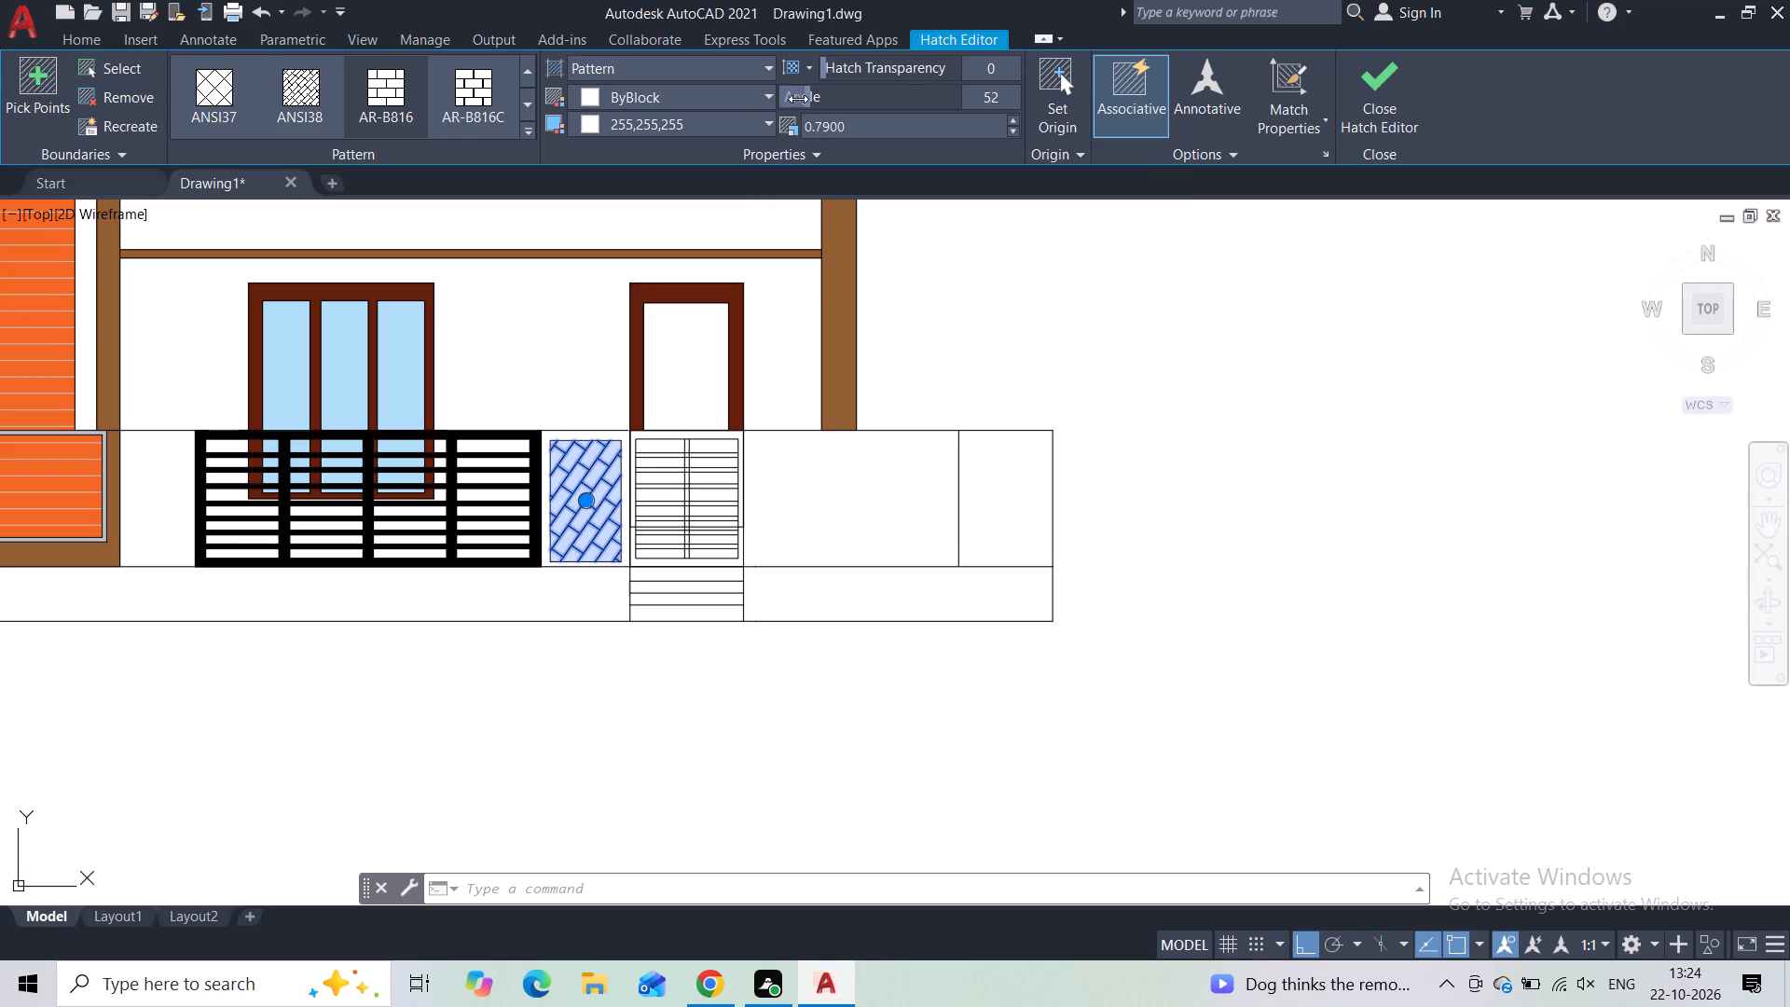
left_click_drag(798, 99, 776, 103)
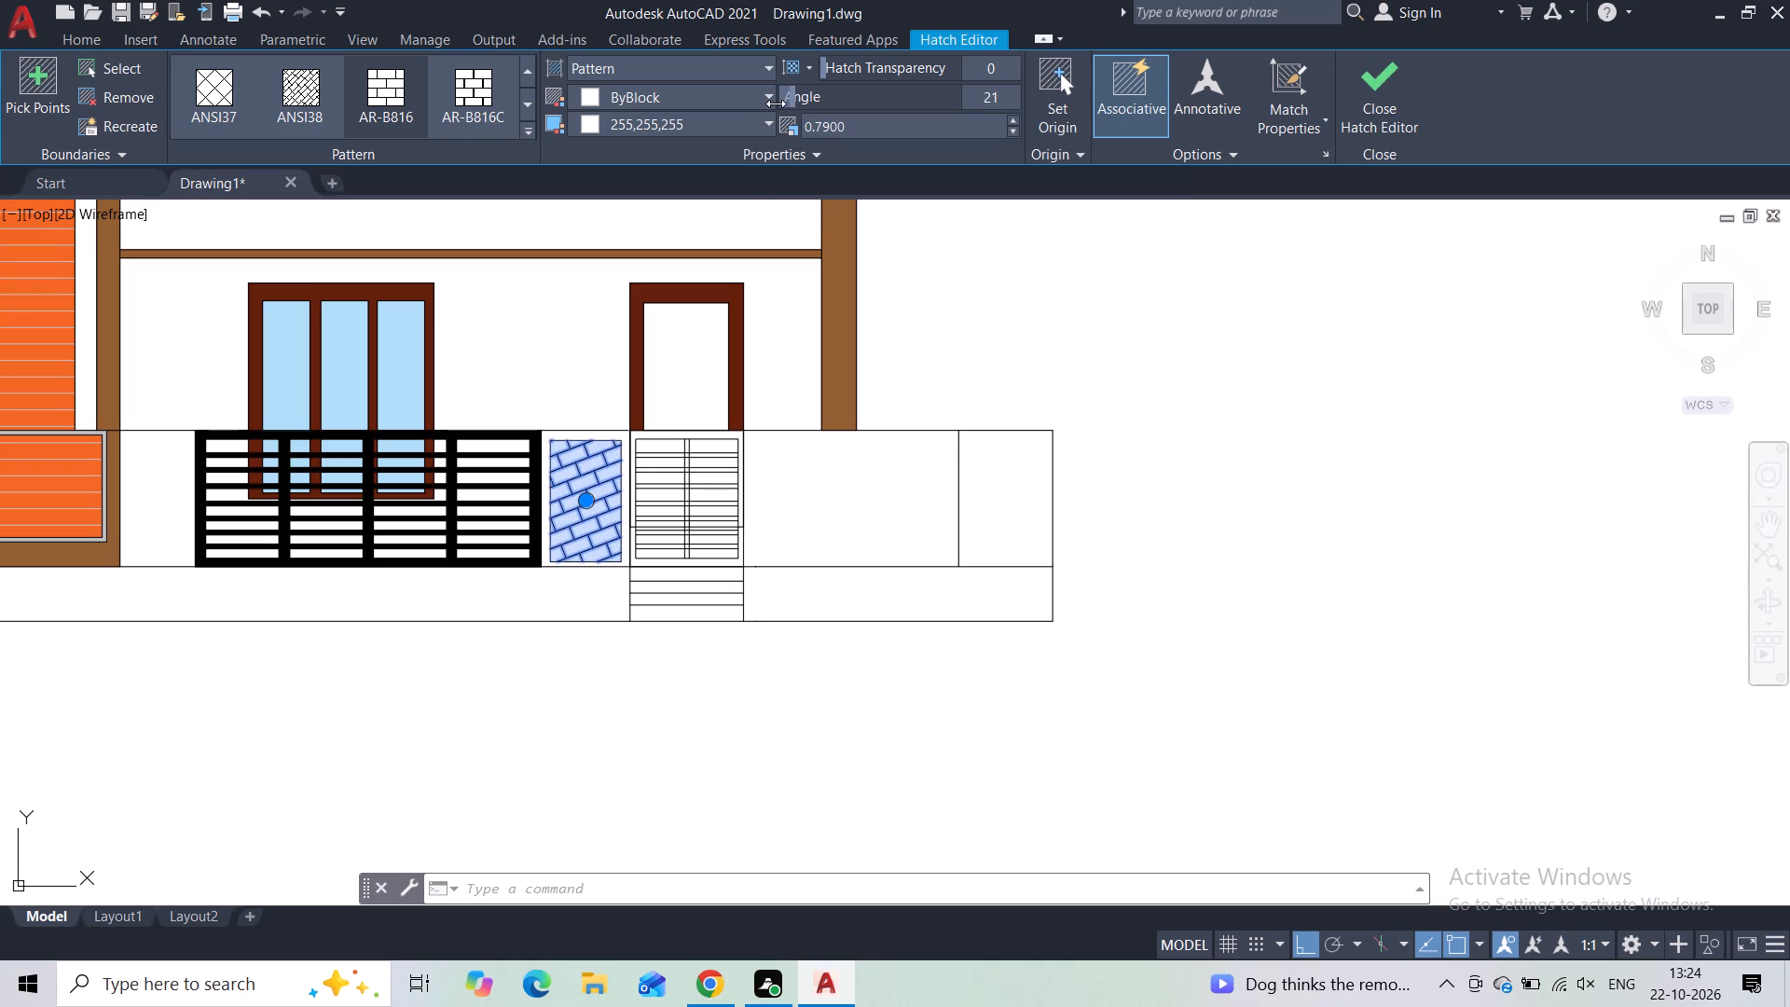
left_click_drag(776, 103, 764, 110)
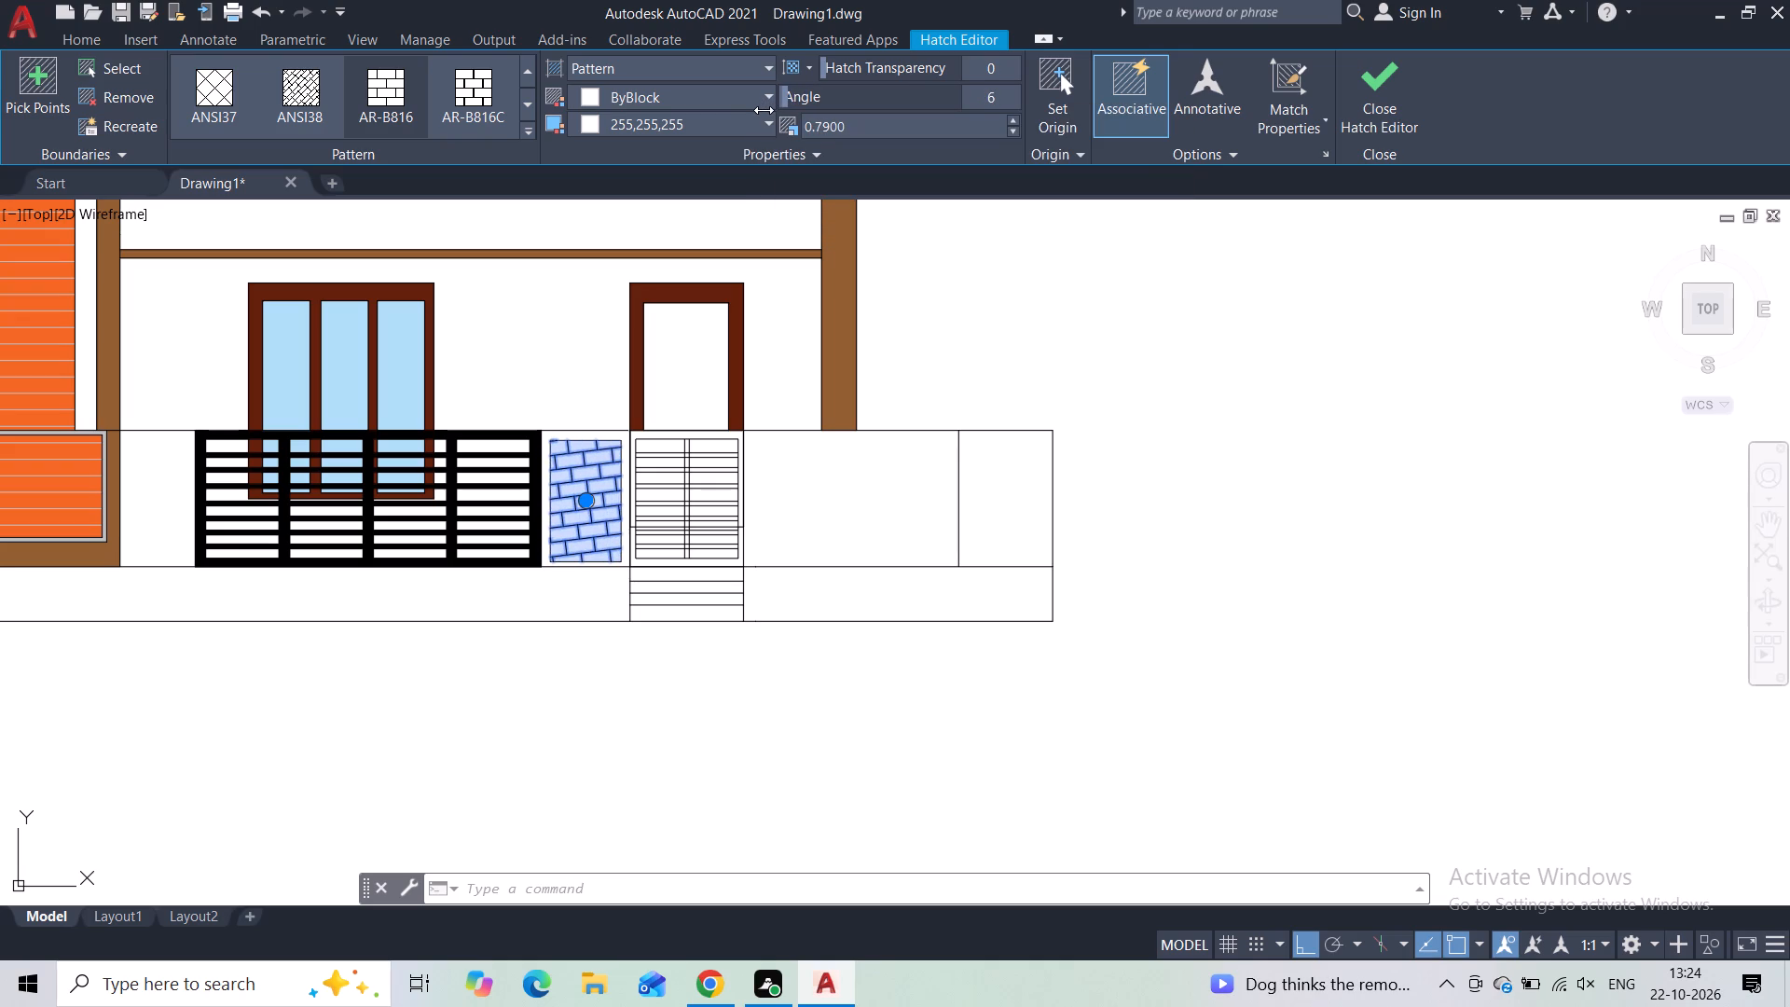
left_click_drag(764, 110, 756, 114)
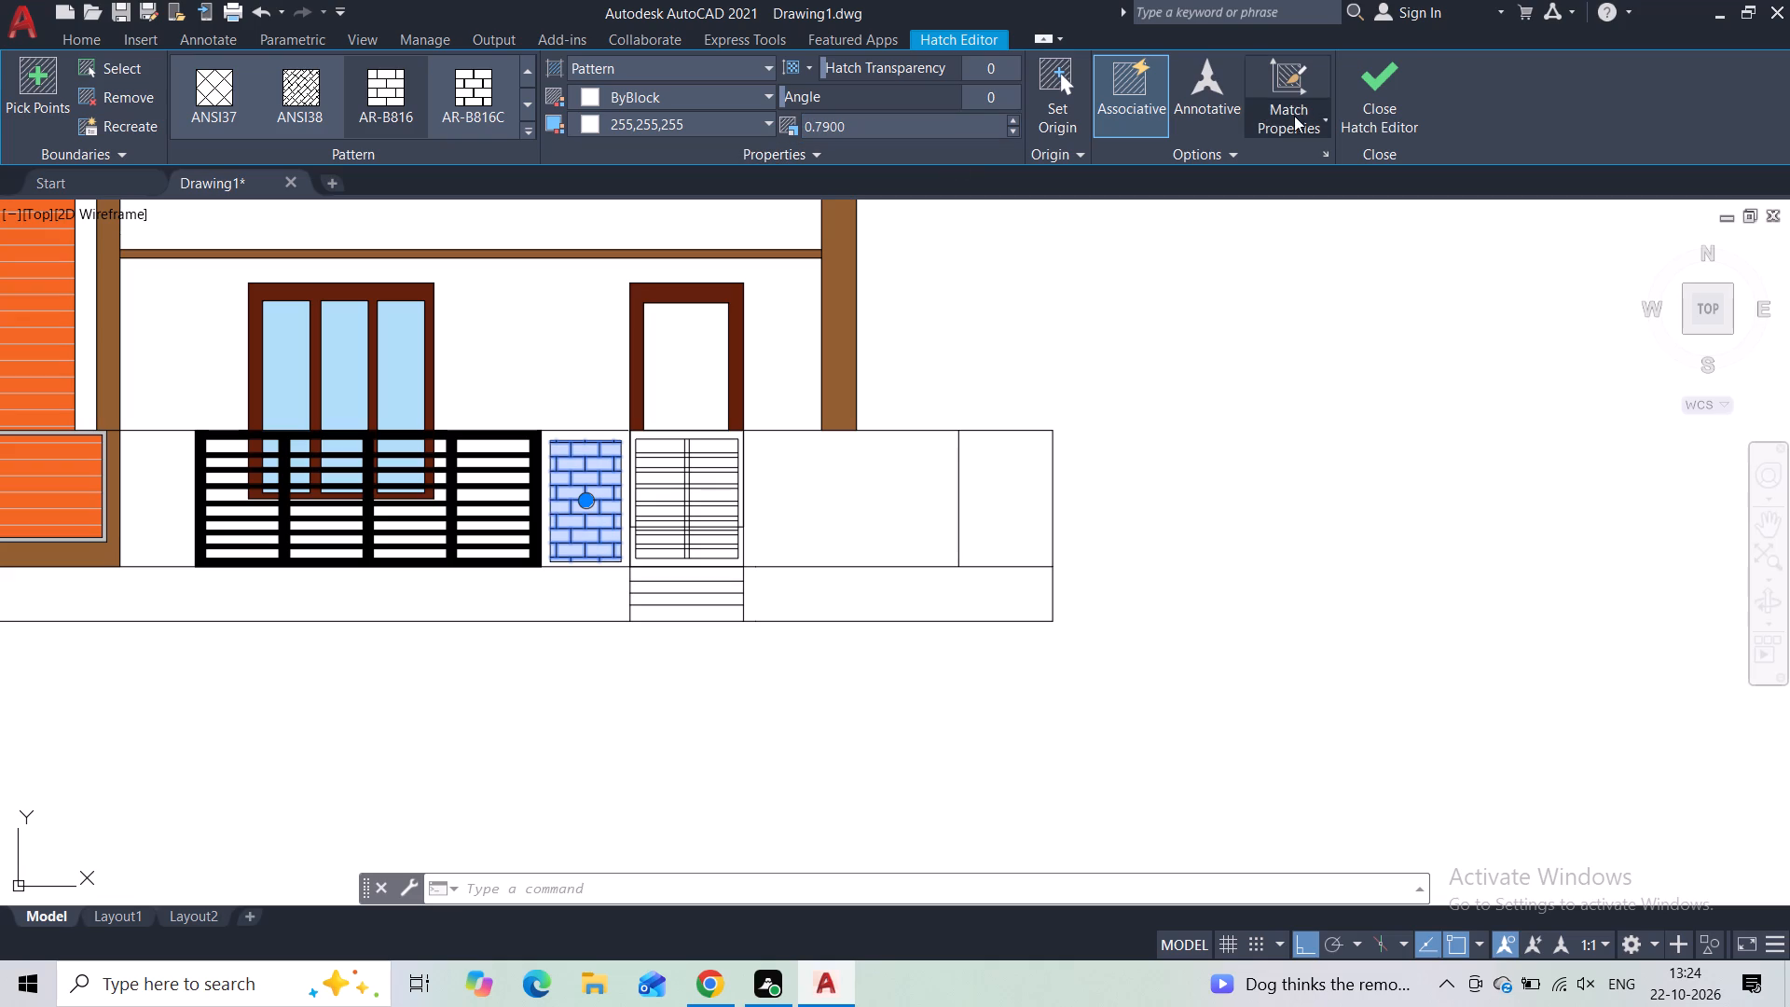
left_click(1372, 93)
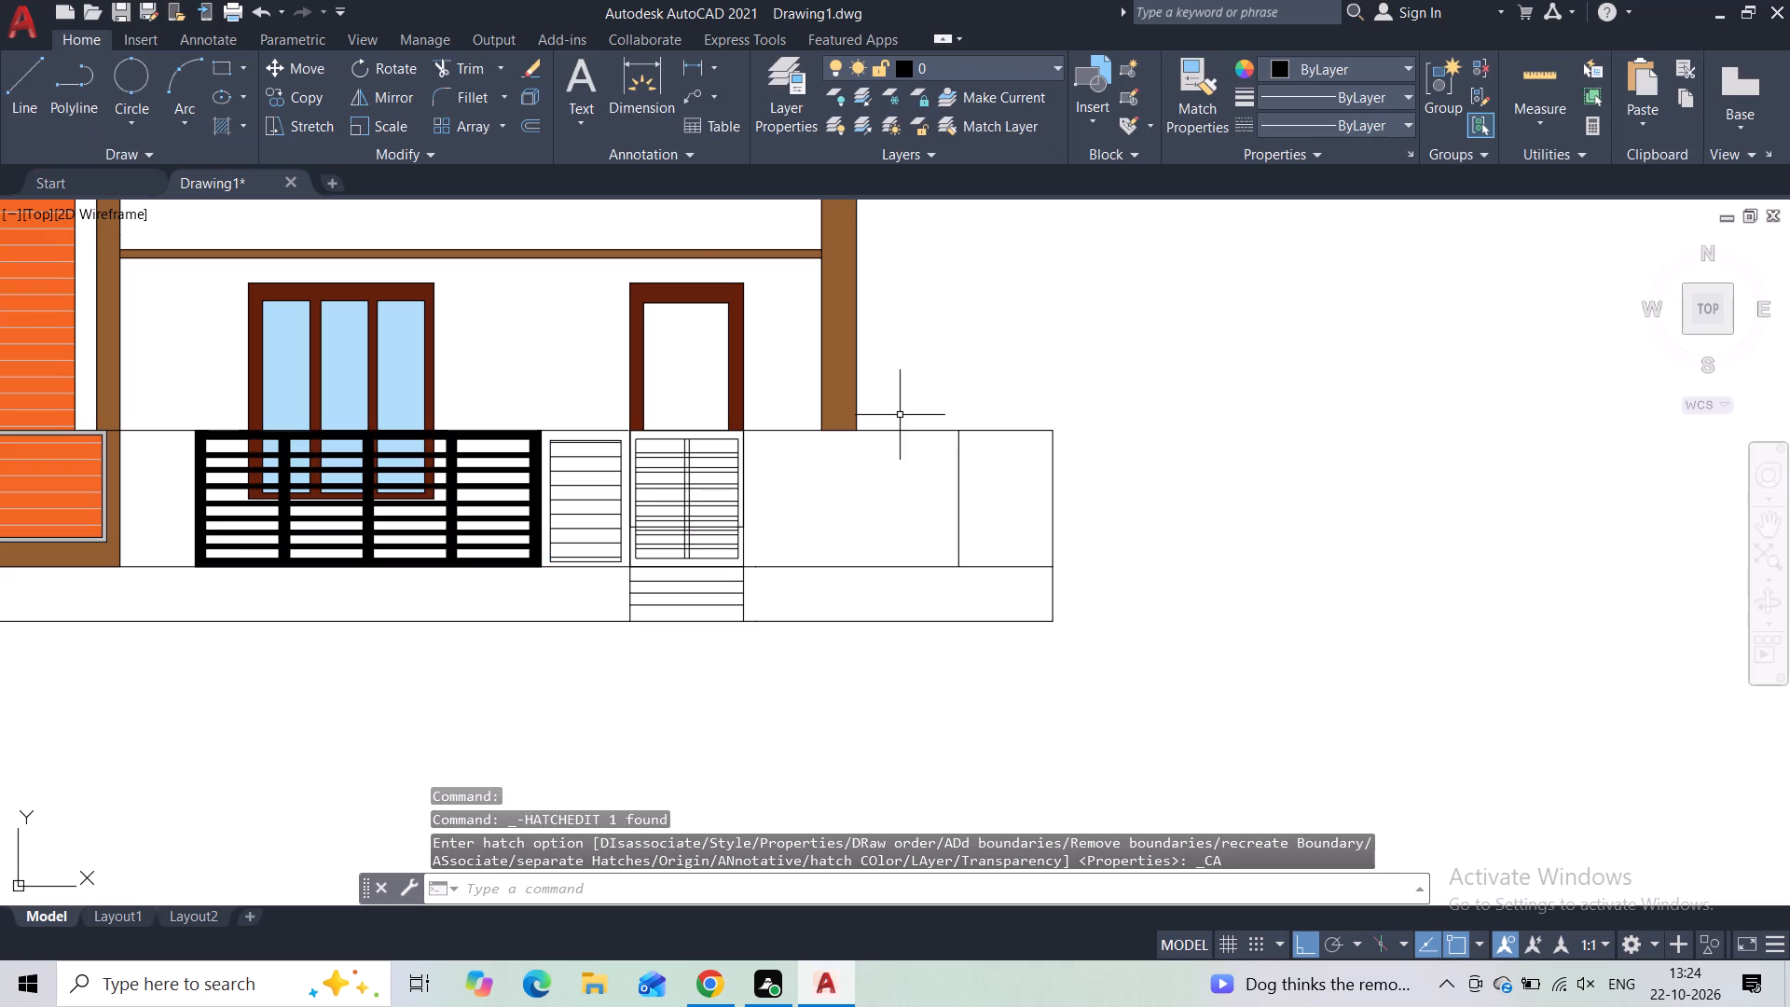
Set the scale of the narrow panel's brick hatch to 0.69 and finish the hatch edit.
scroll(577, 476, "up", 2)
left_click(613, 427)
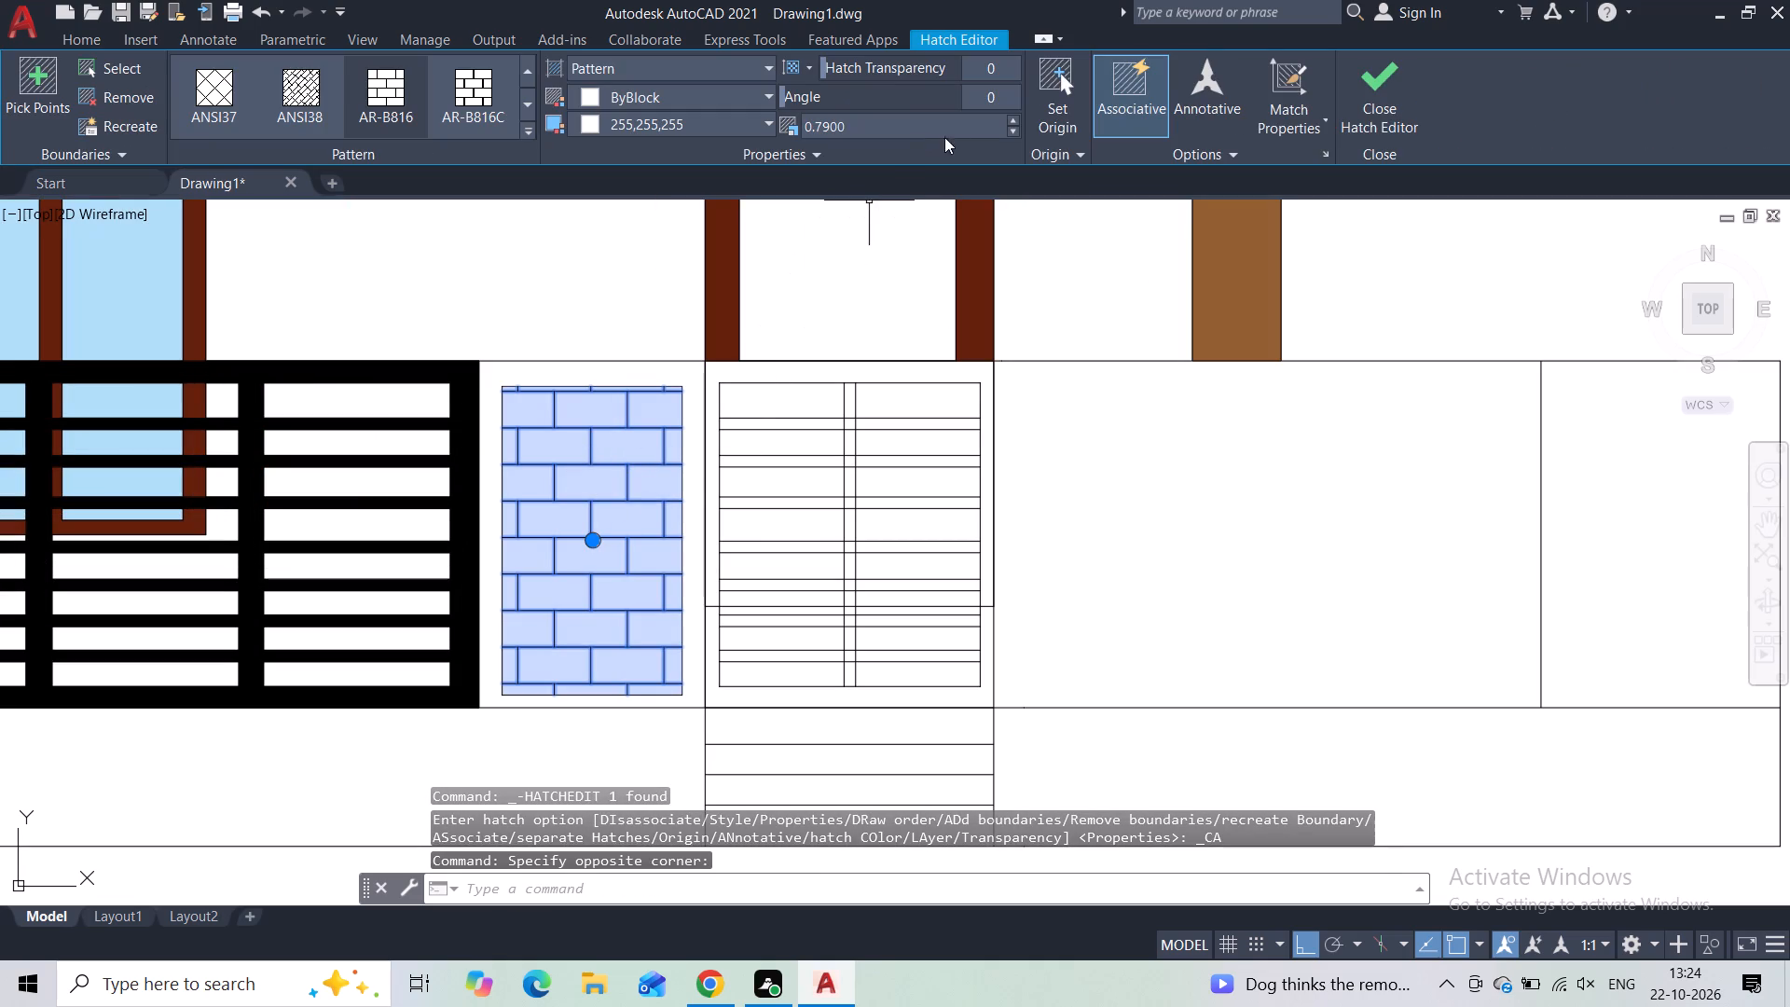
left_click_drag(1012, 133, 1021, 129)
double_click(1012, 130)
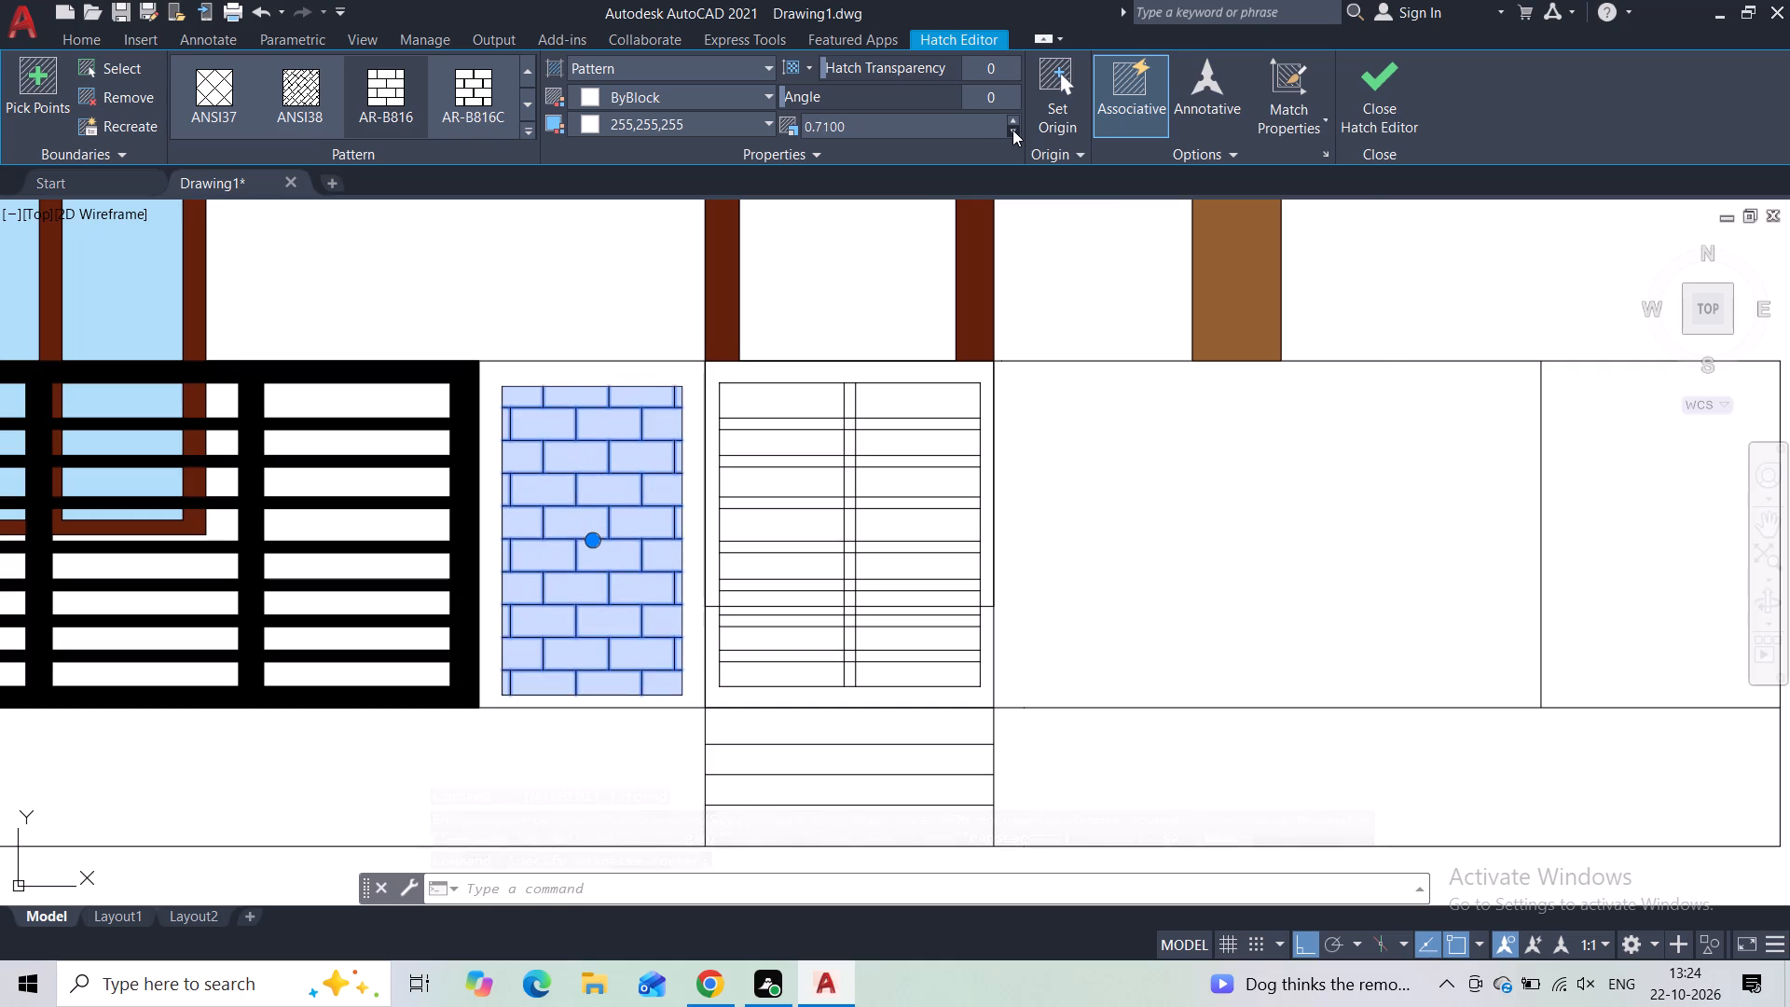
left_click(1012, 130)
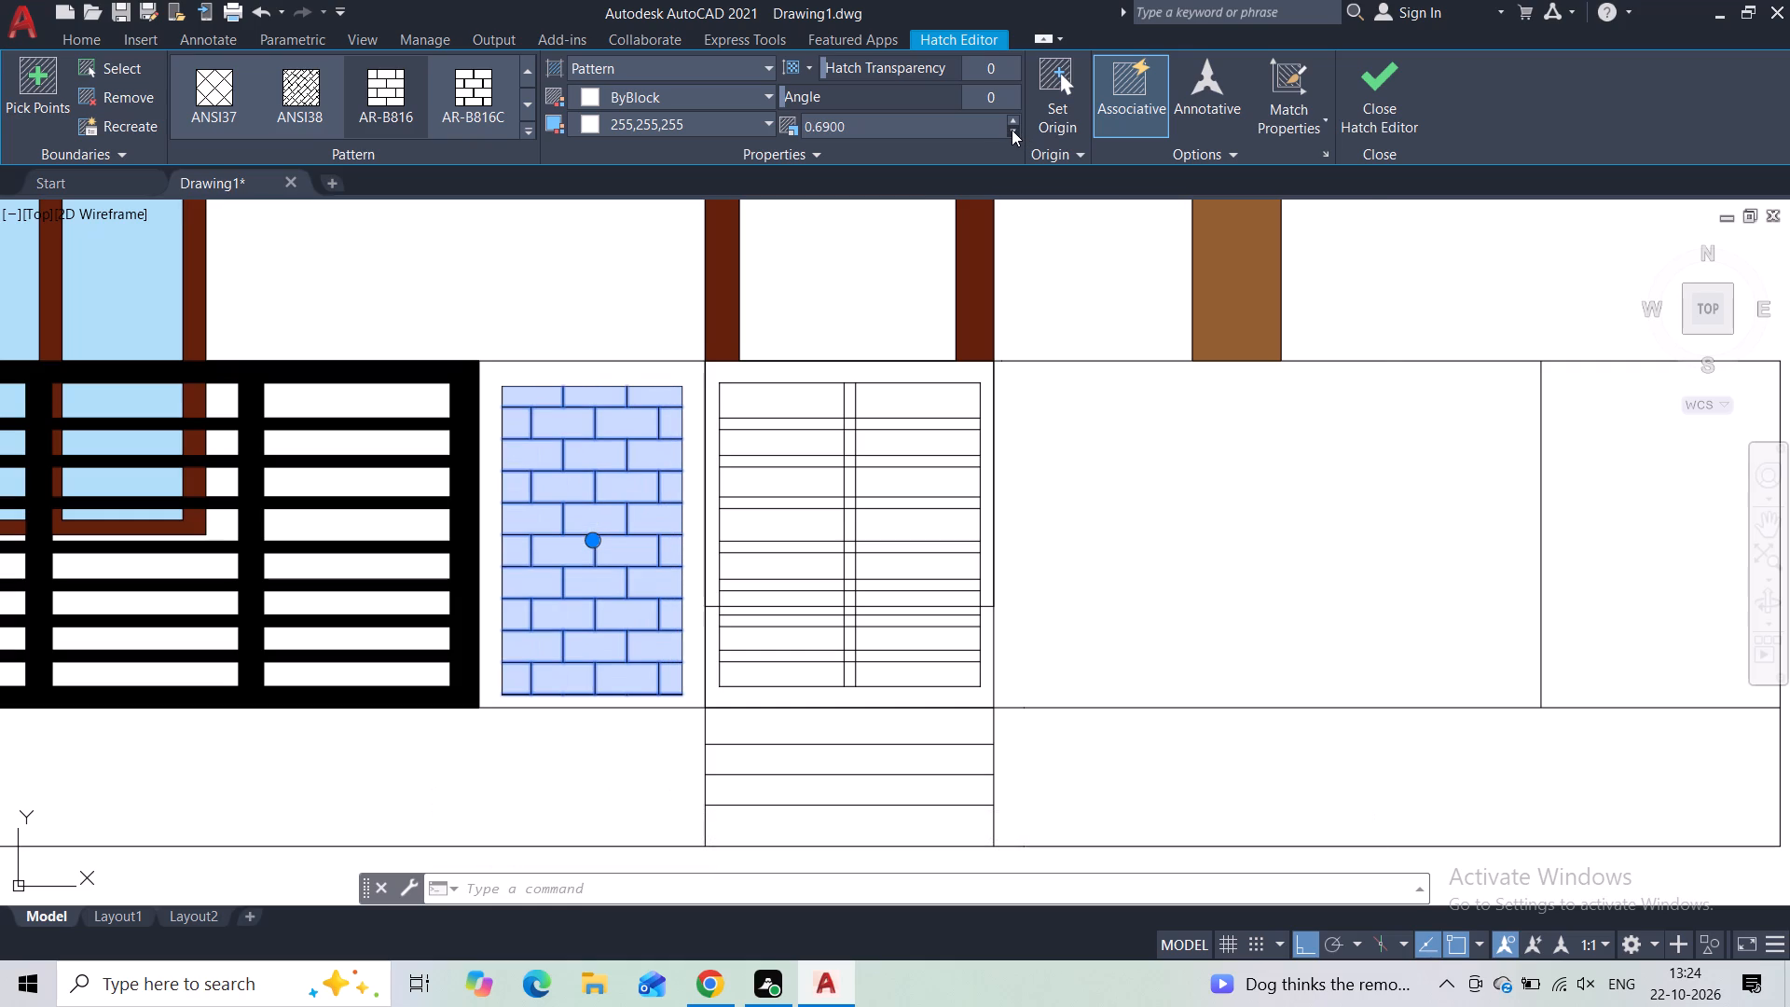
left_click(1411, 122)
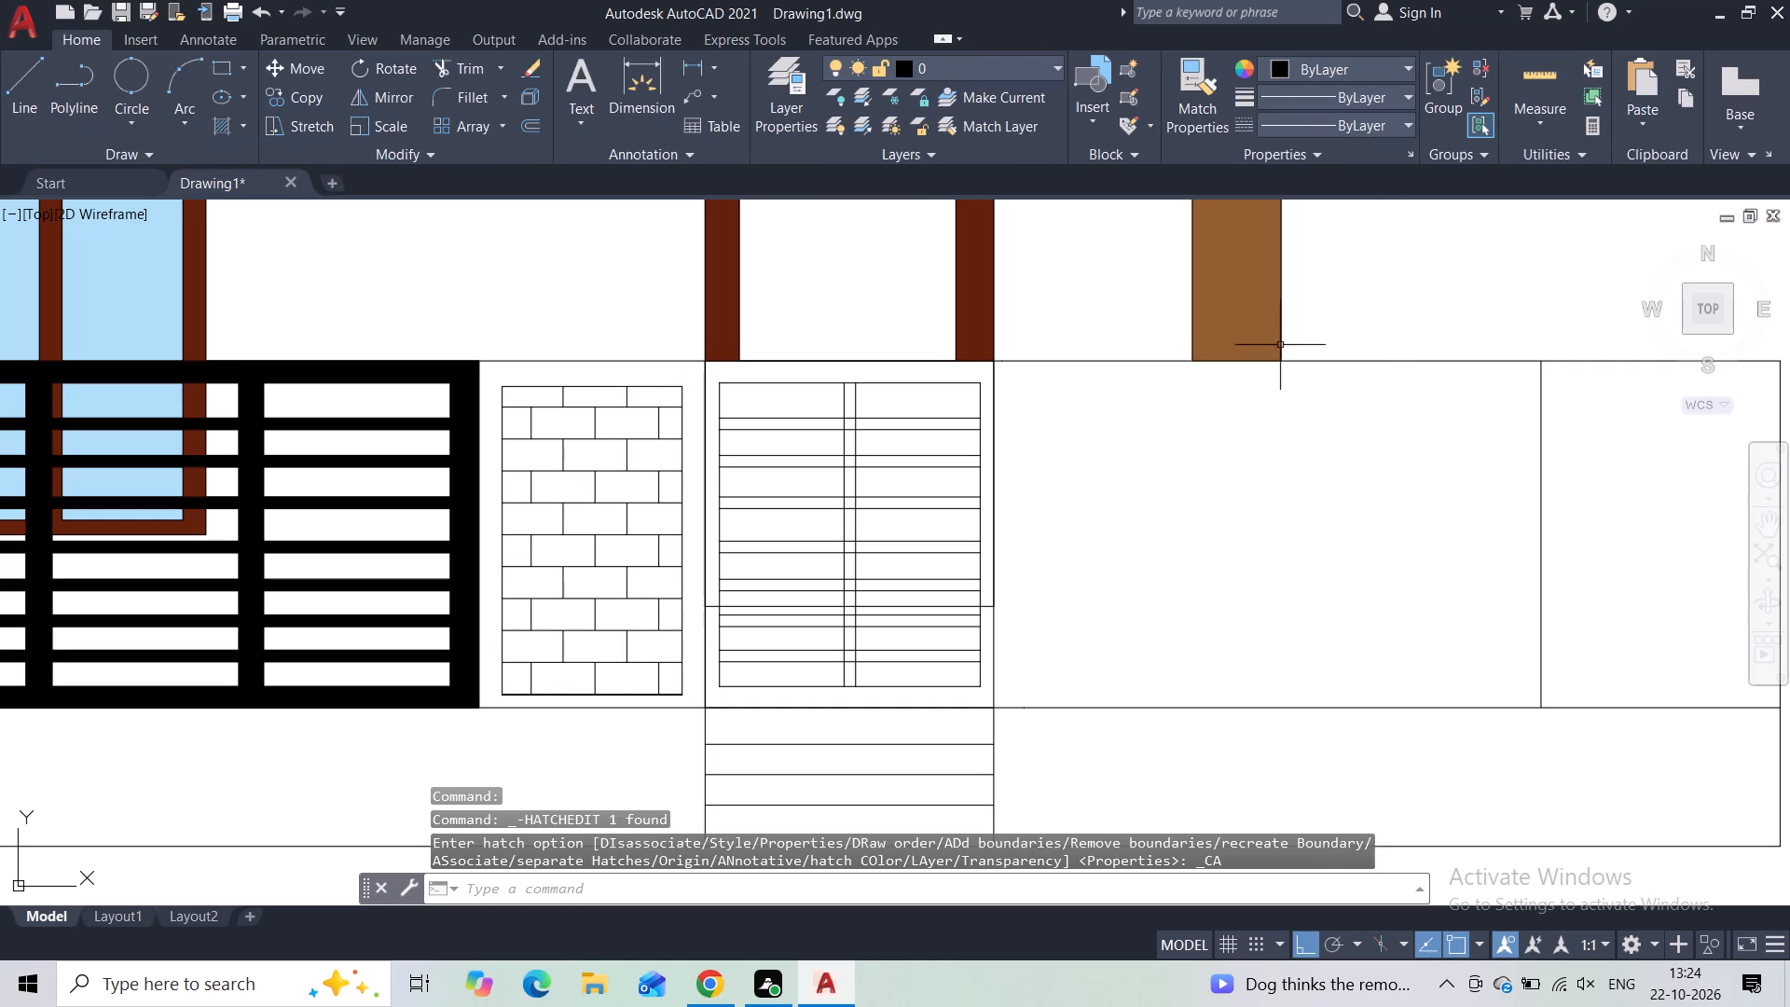
Hatch the border strip around the narrow brick panel with pattern ANSI31, ByBlock colour and a 242,103,34 background.
scroll(1052, 459, "down", 2)
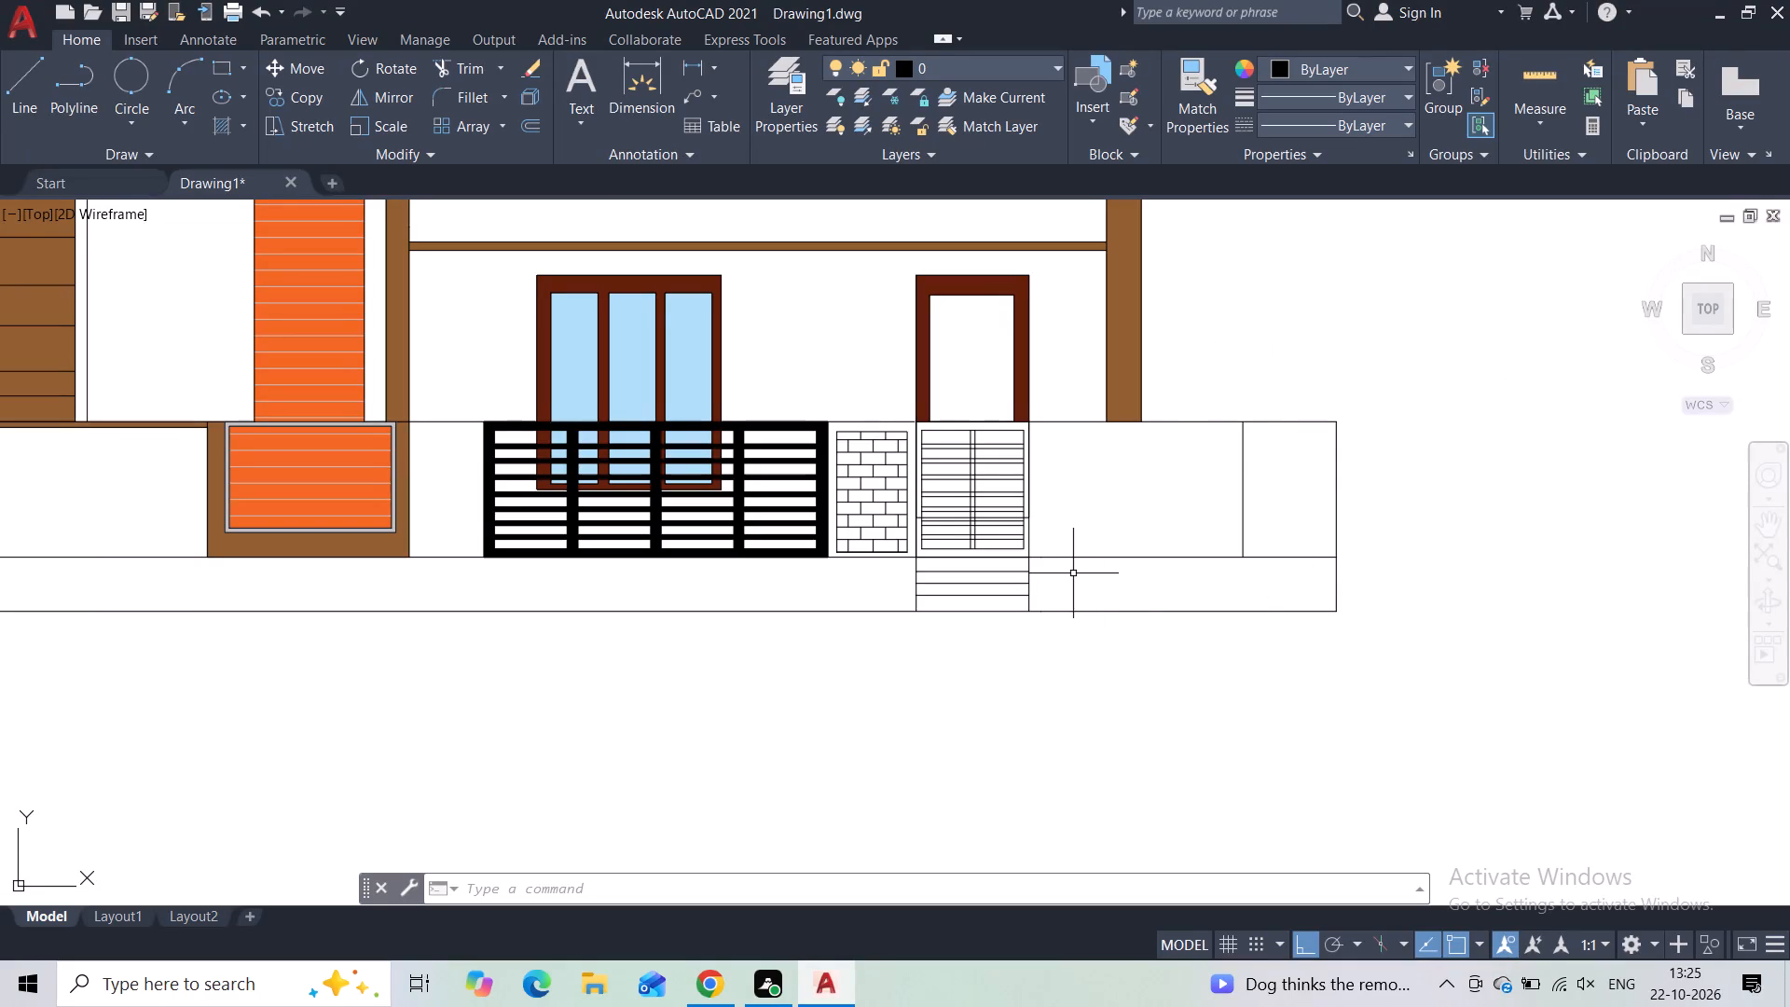
key("h")
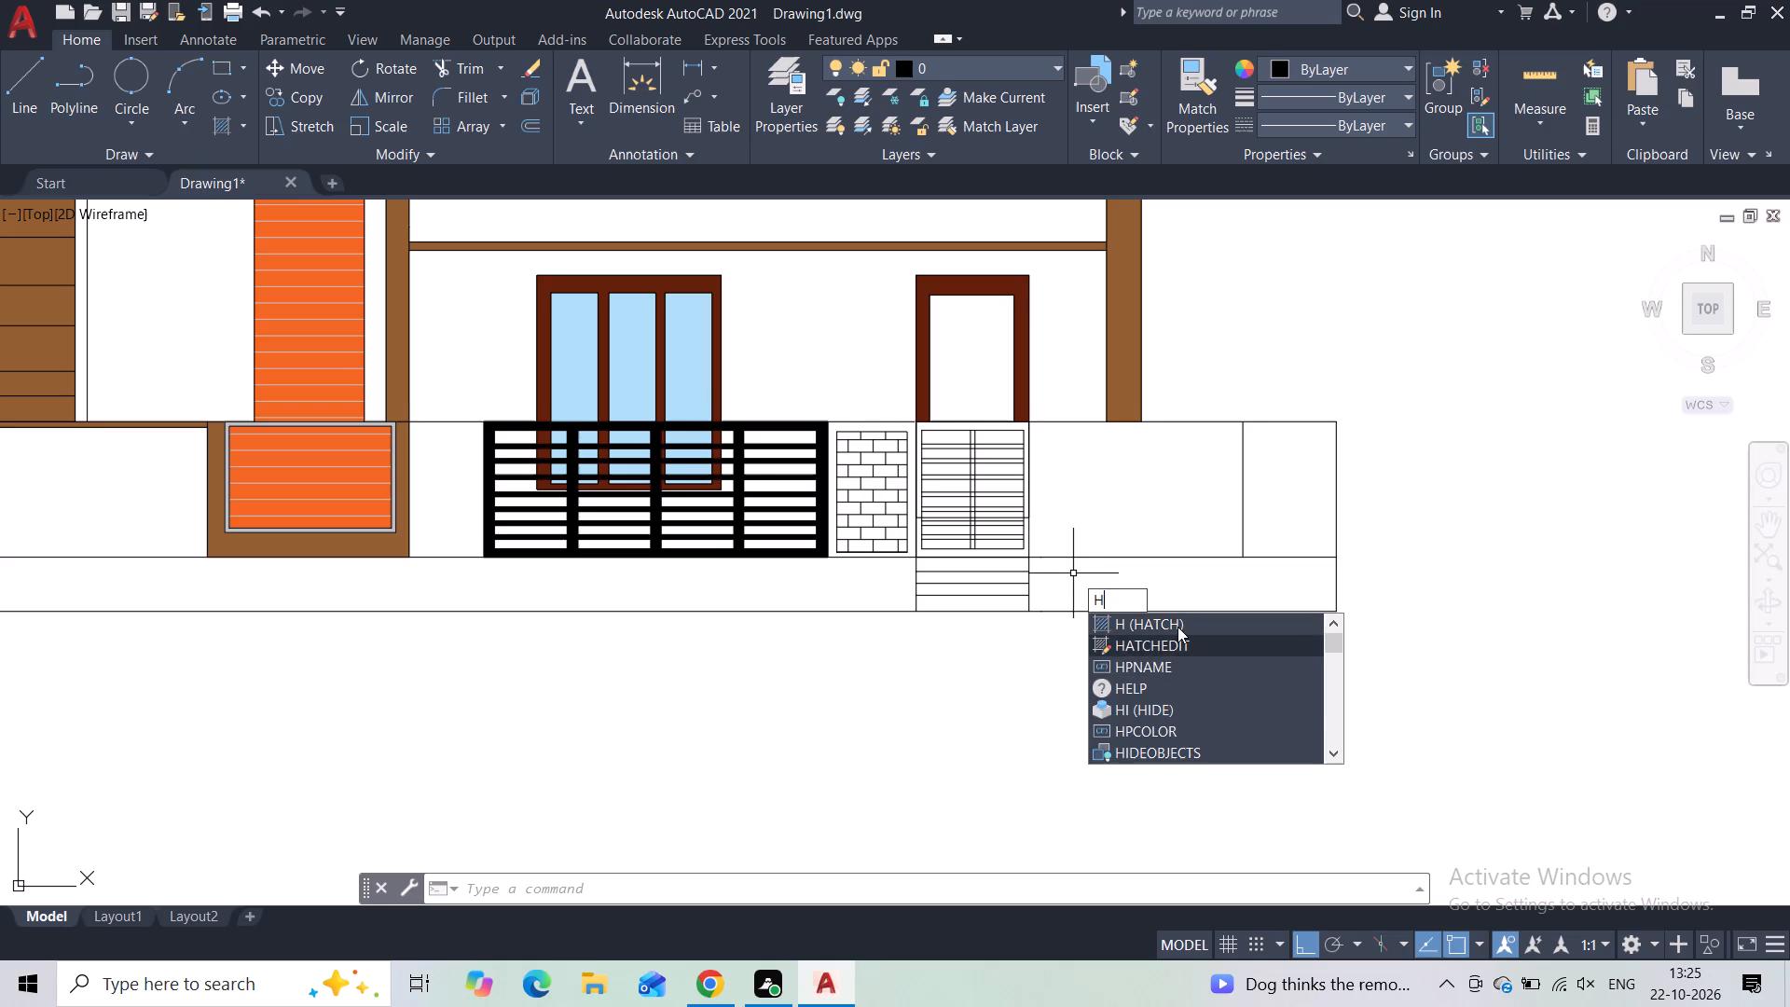
left_click(1177, 627)
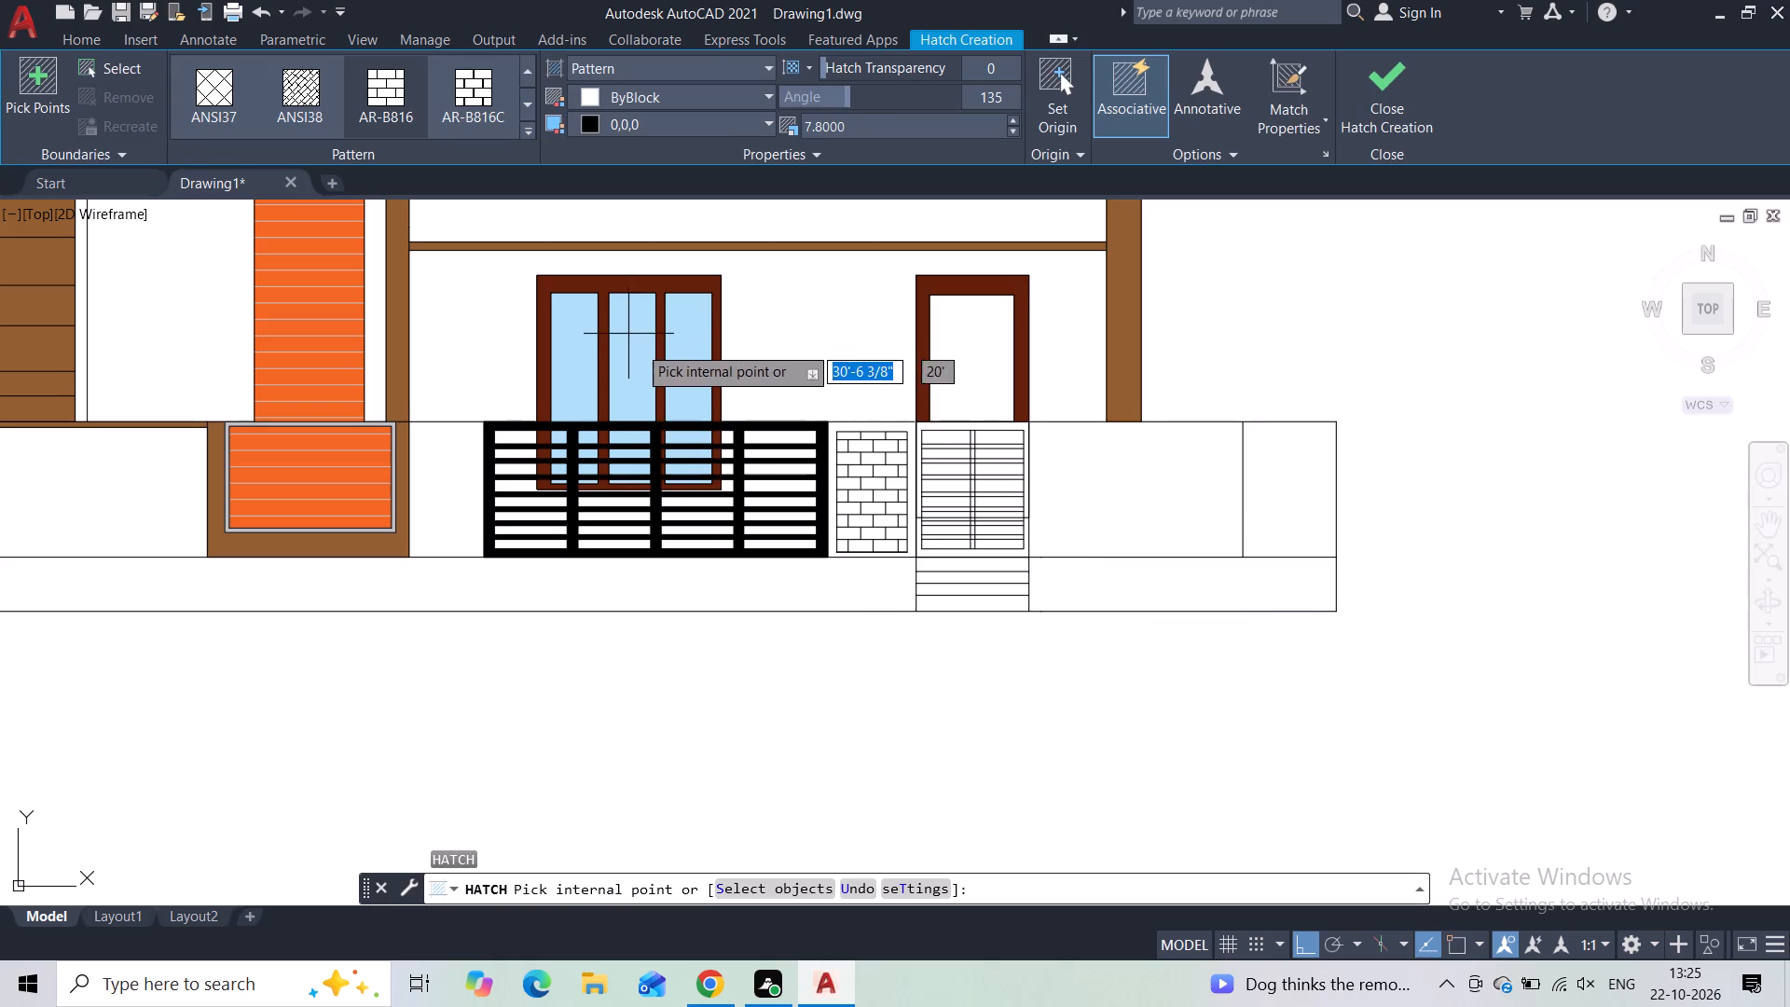
scroll(881, 432, "up", 3)
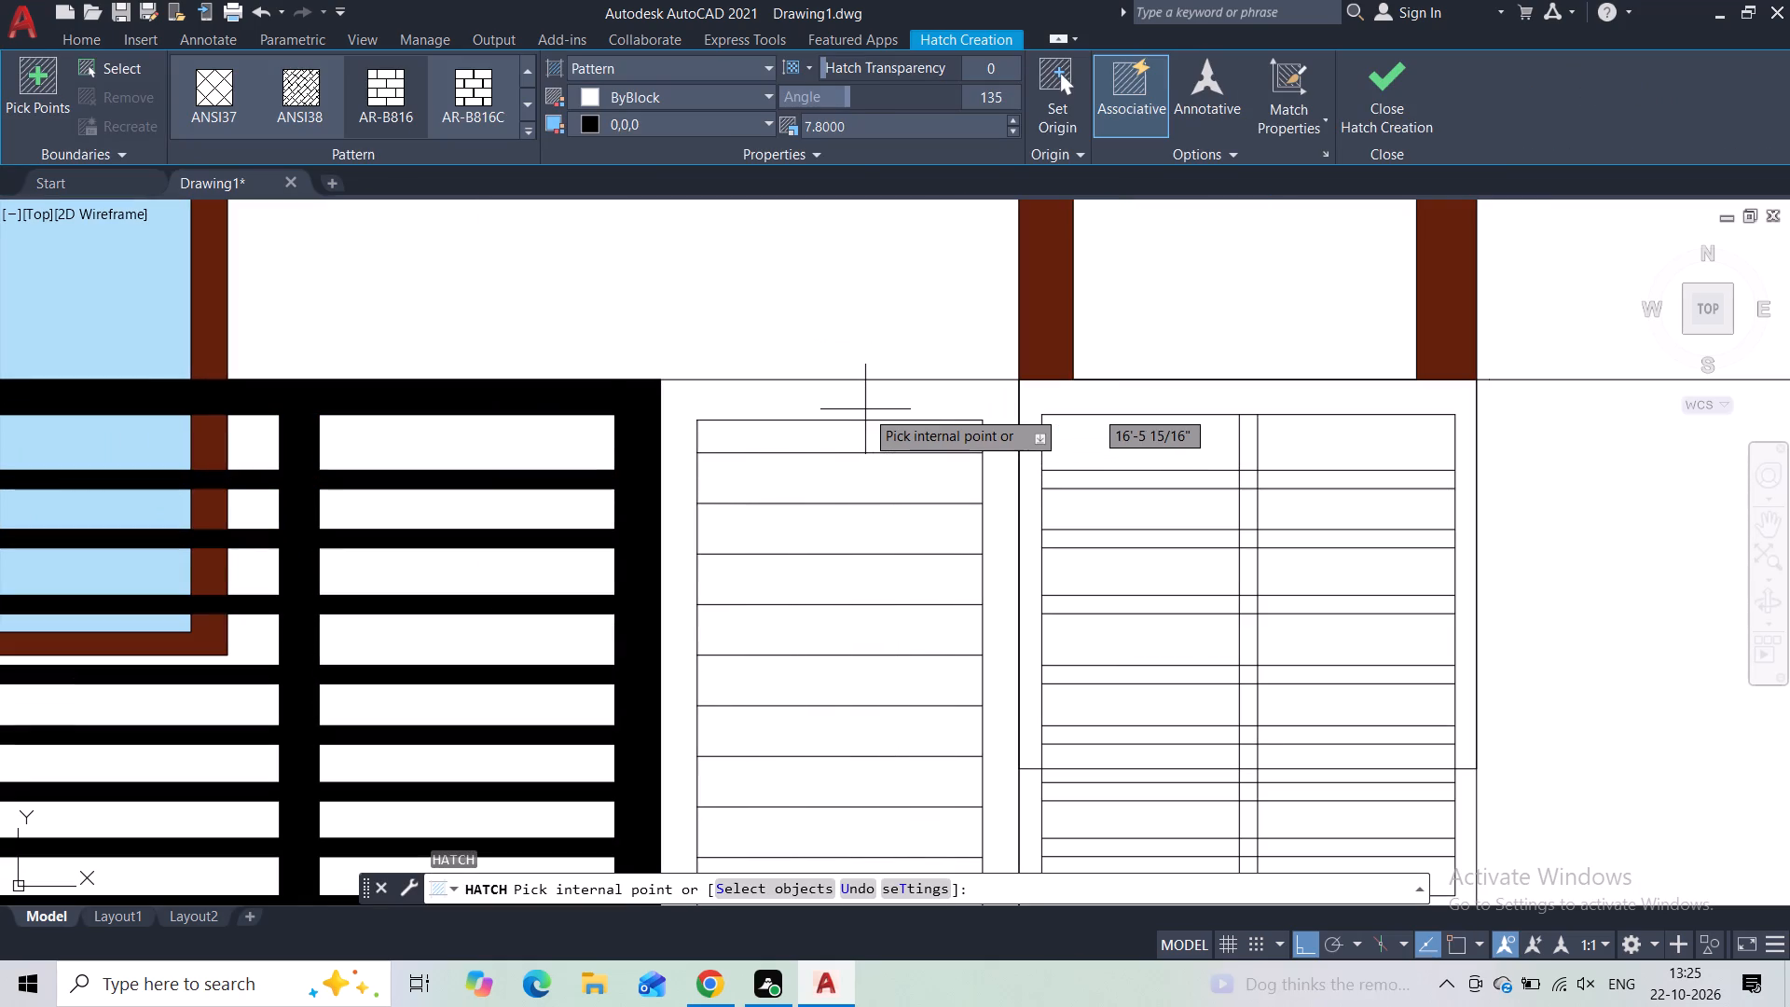
left_click(525, 127)
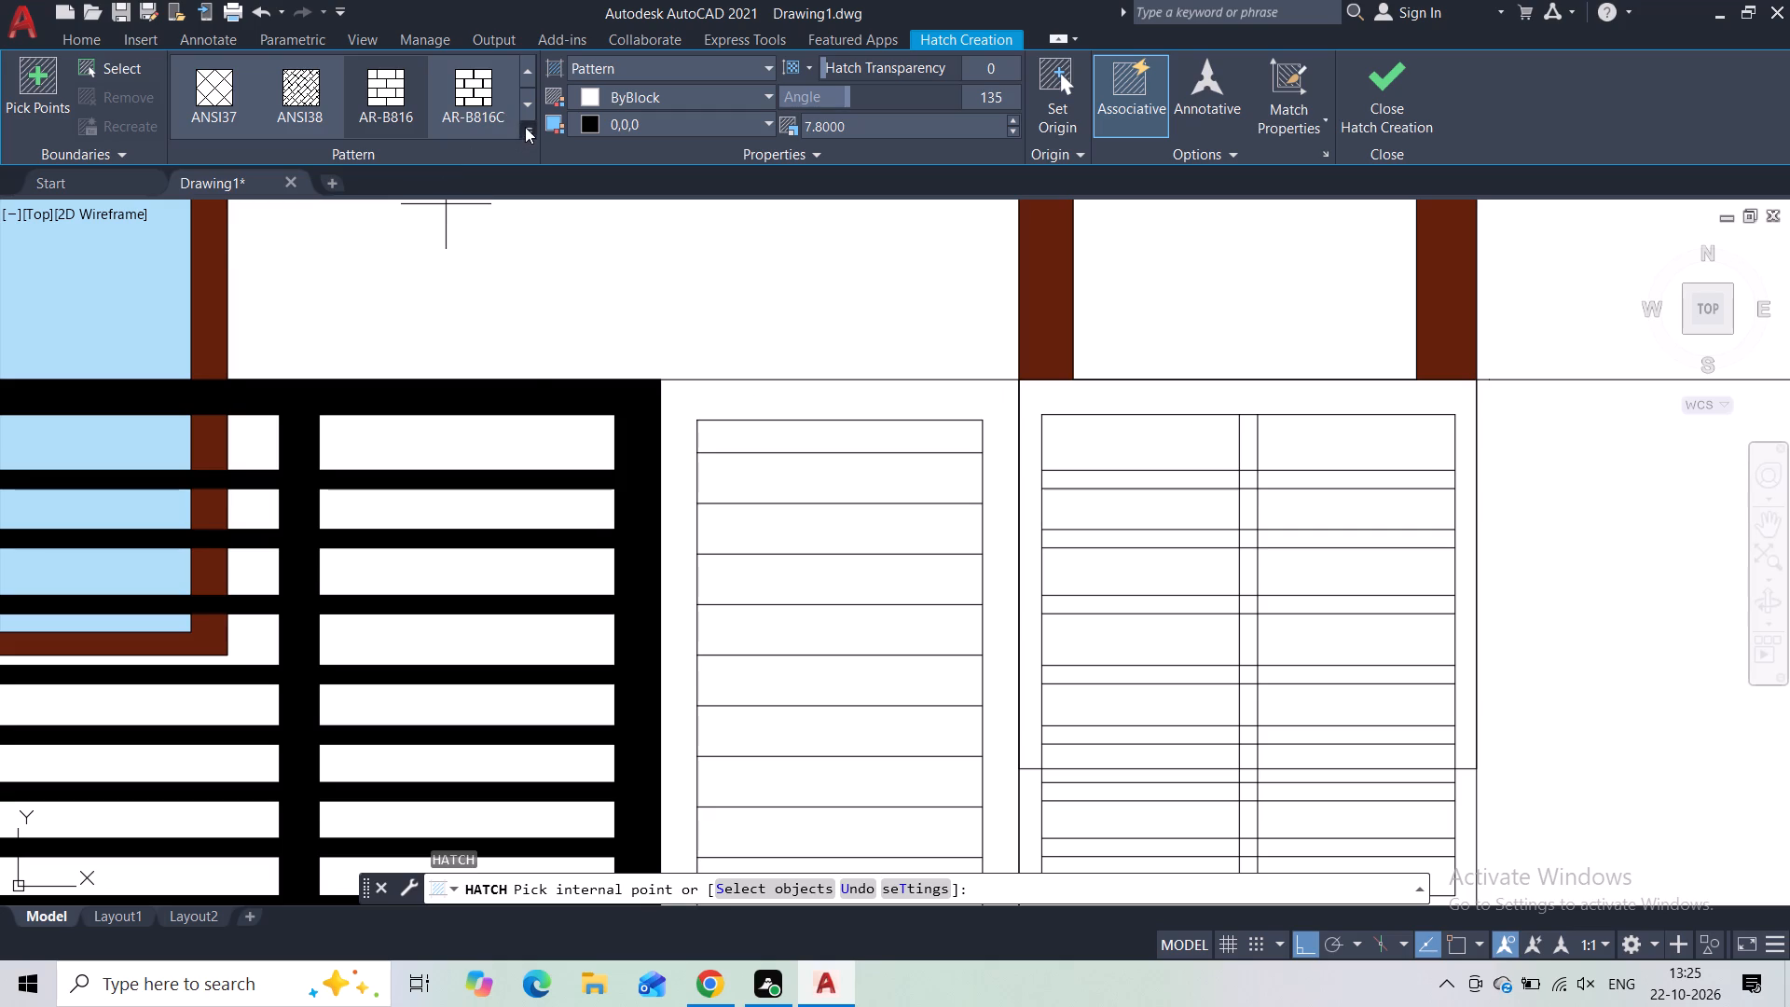
scroll(392, 117, "up", 7)
left_click(392, 110)
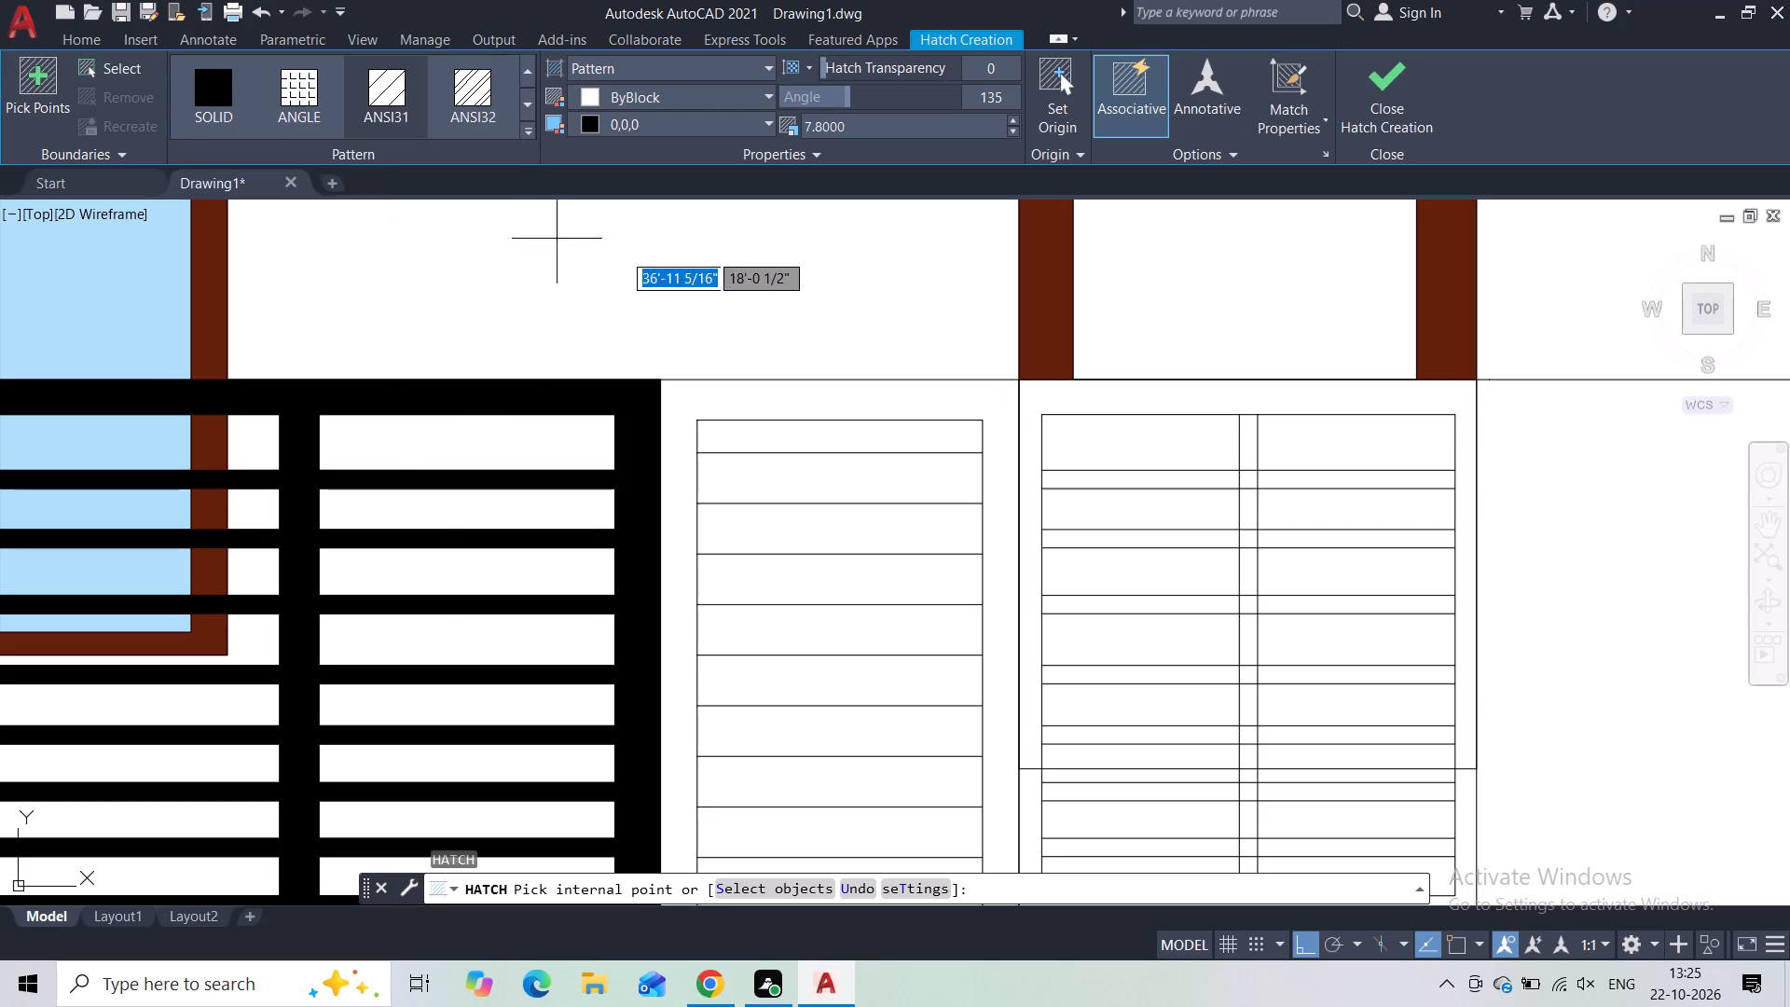
left_click(622, 123)
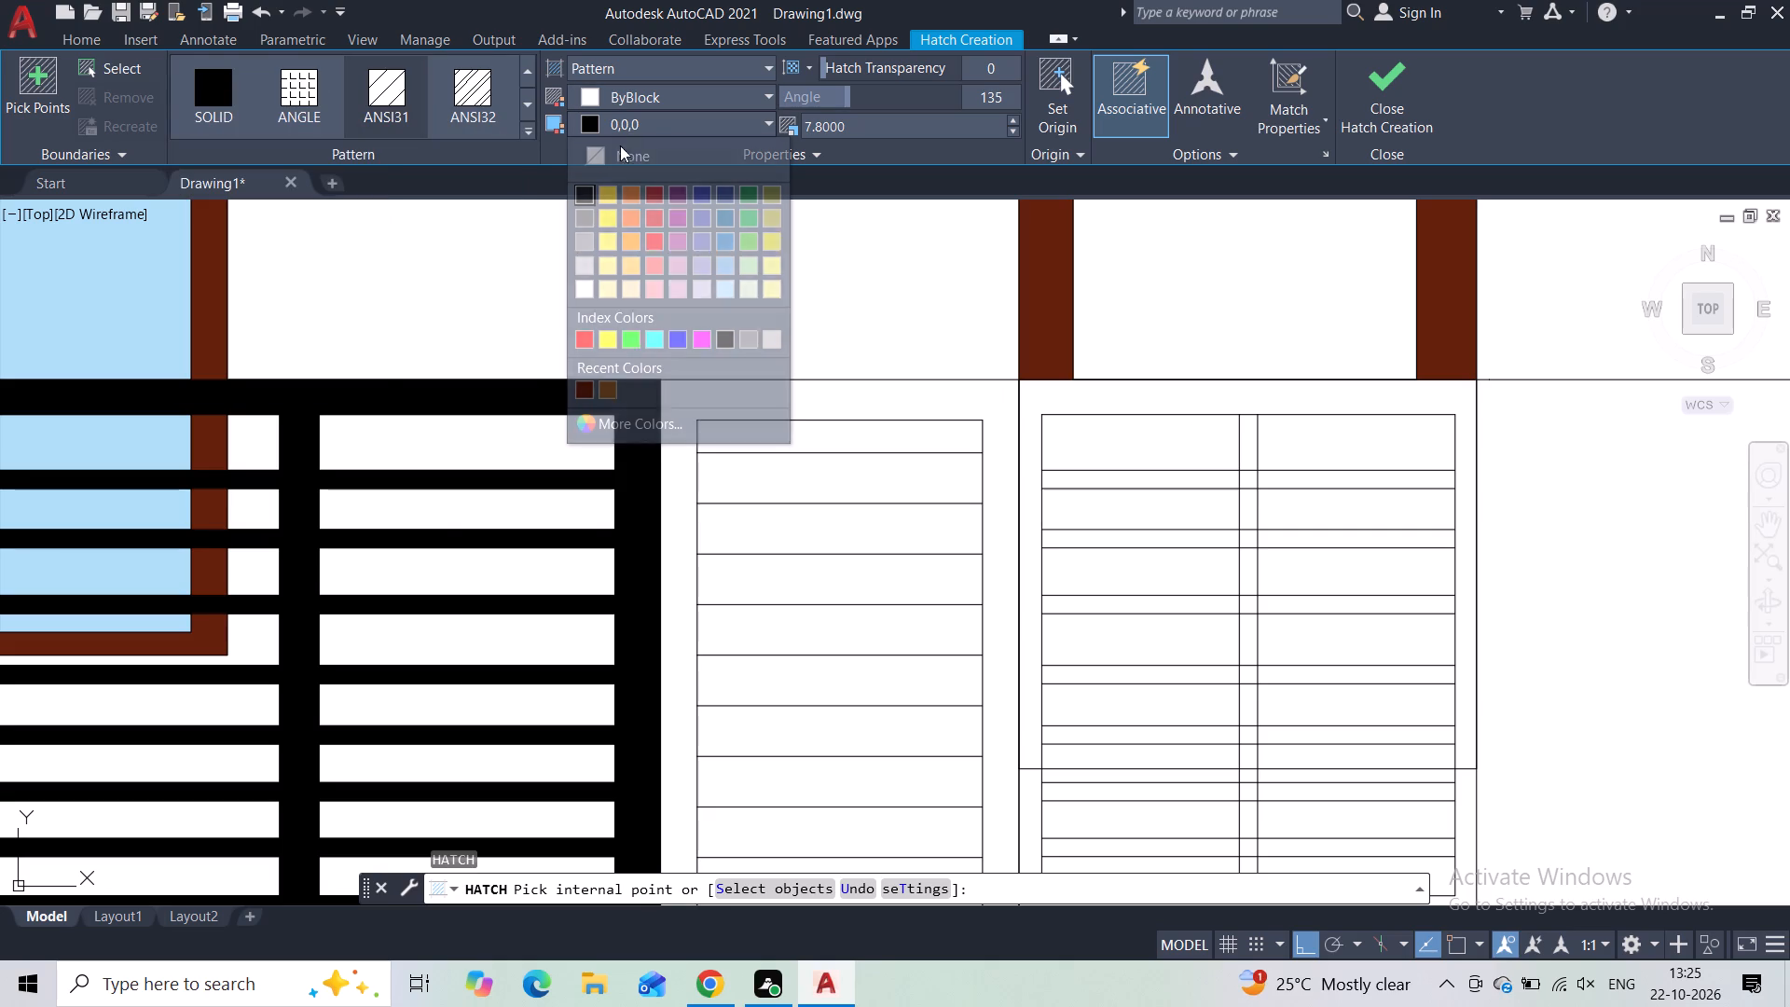
left_click(628, 218)
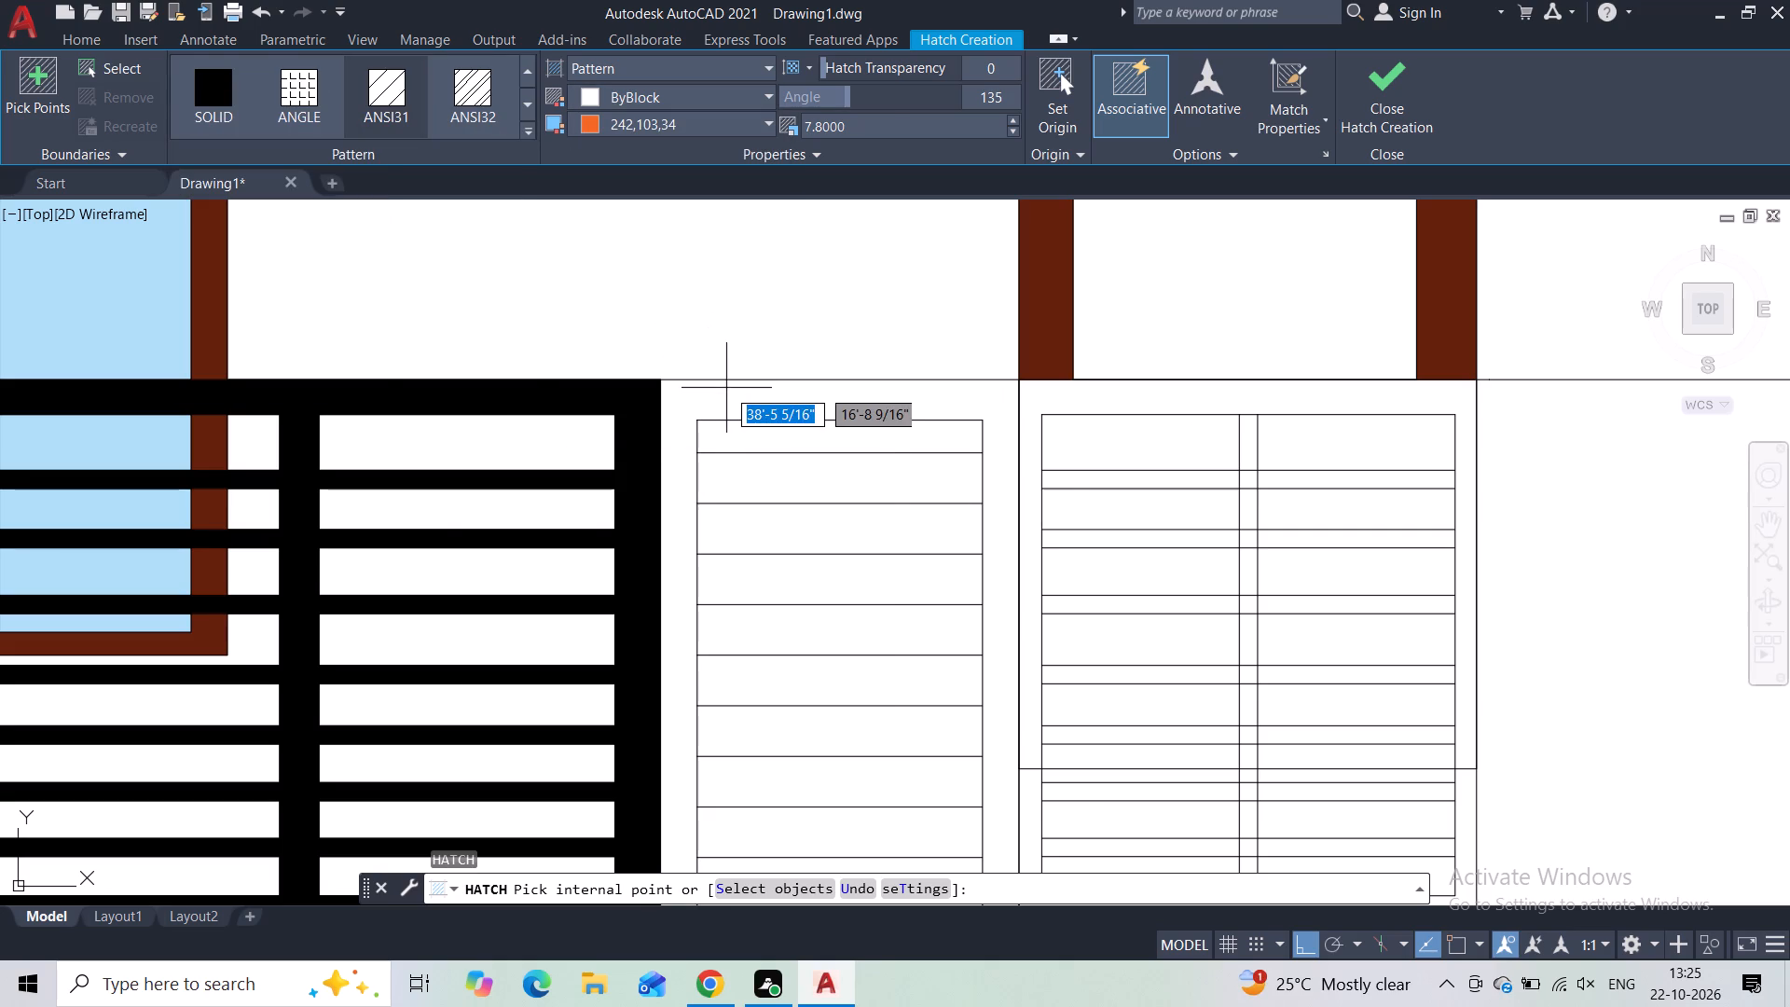
left_click(726, 388)
scroll(718, 296, "down", 3)
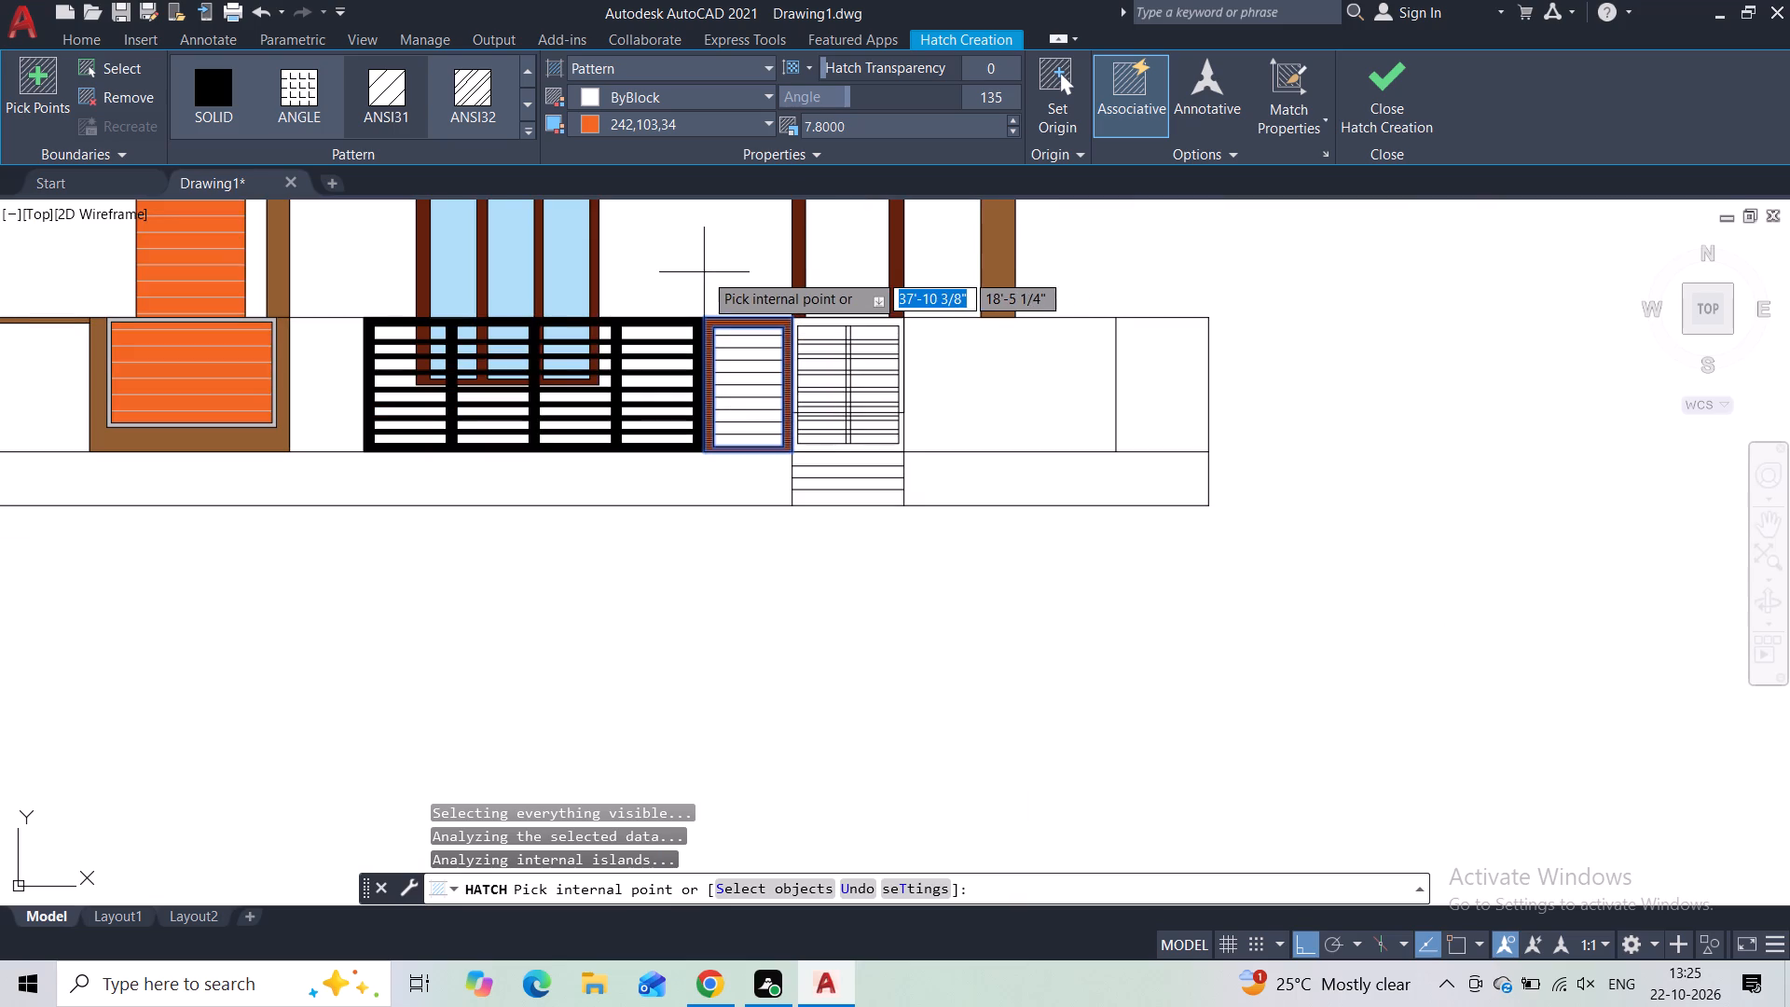
left_click(1352, 80)
Delete the brick hatch inside the narrow panel beside the railing.
middle_click_drag(940, 639, 935, 772)
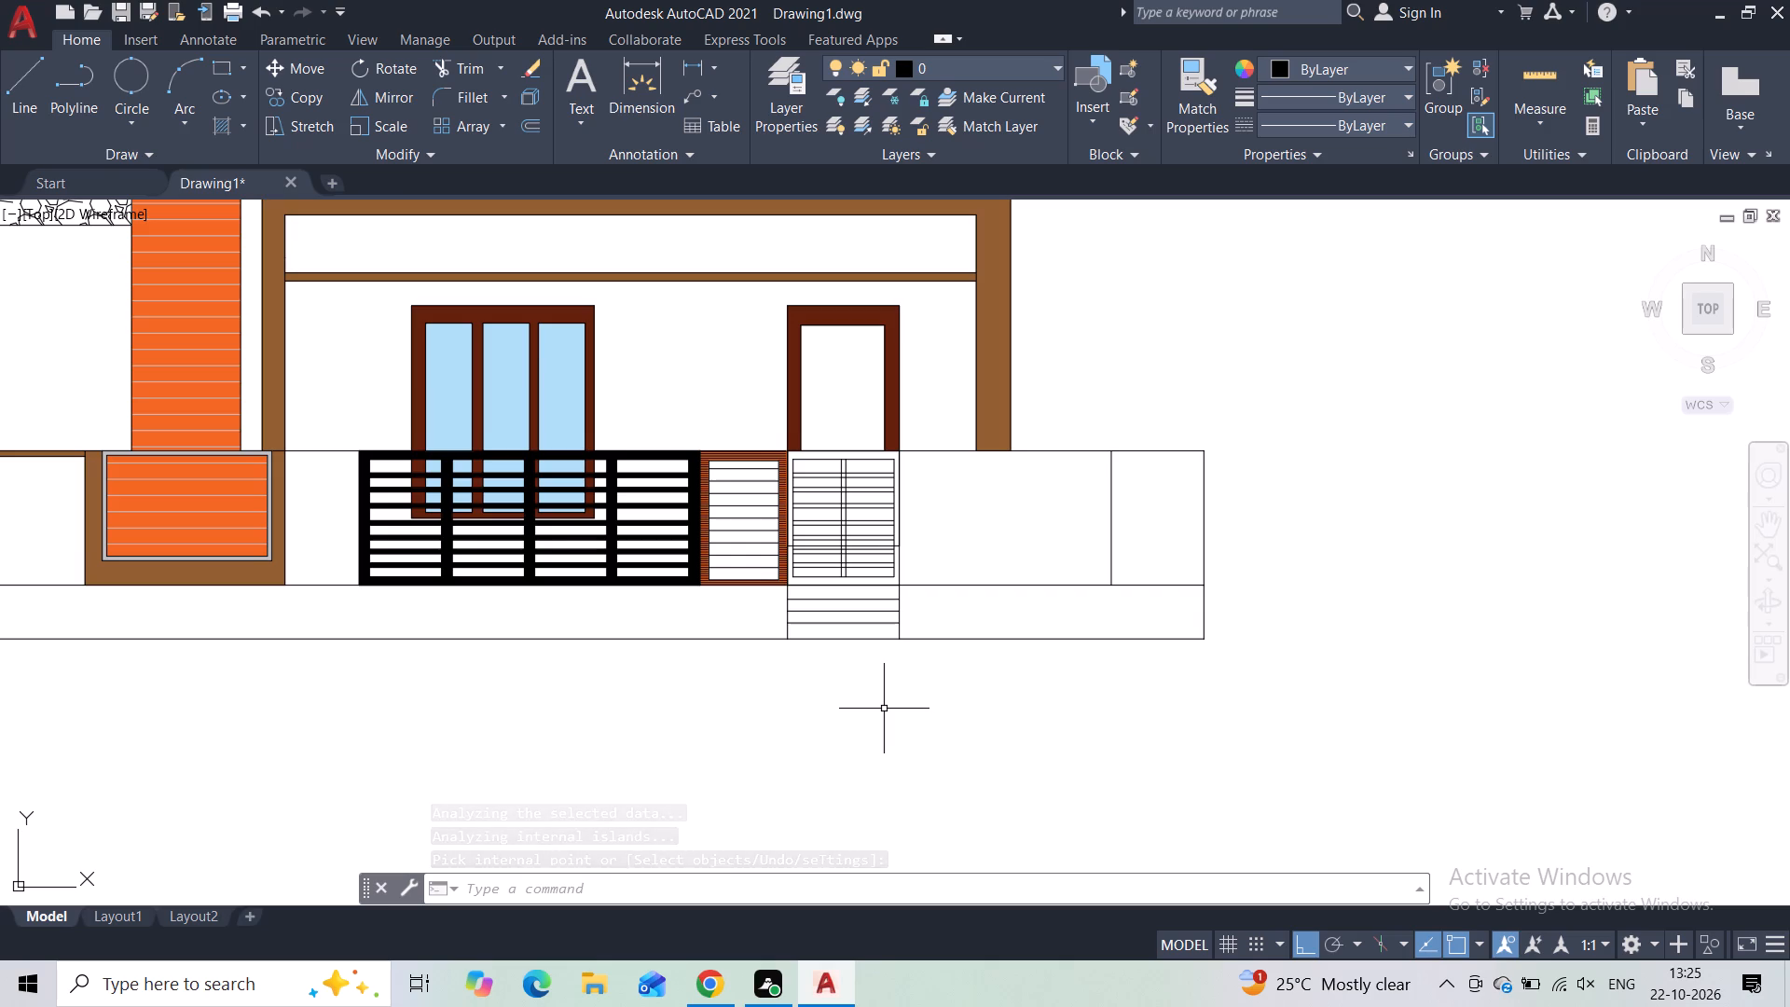
left_click(764, 552)
key("Delete")
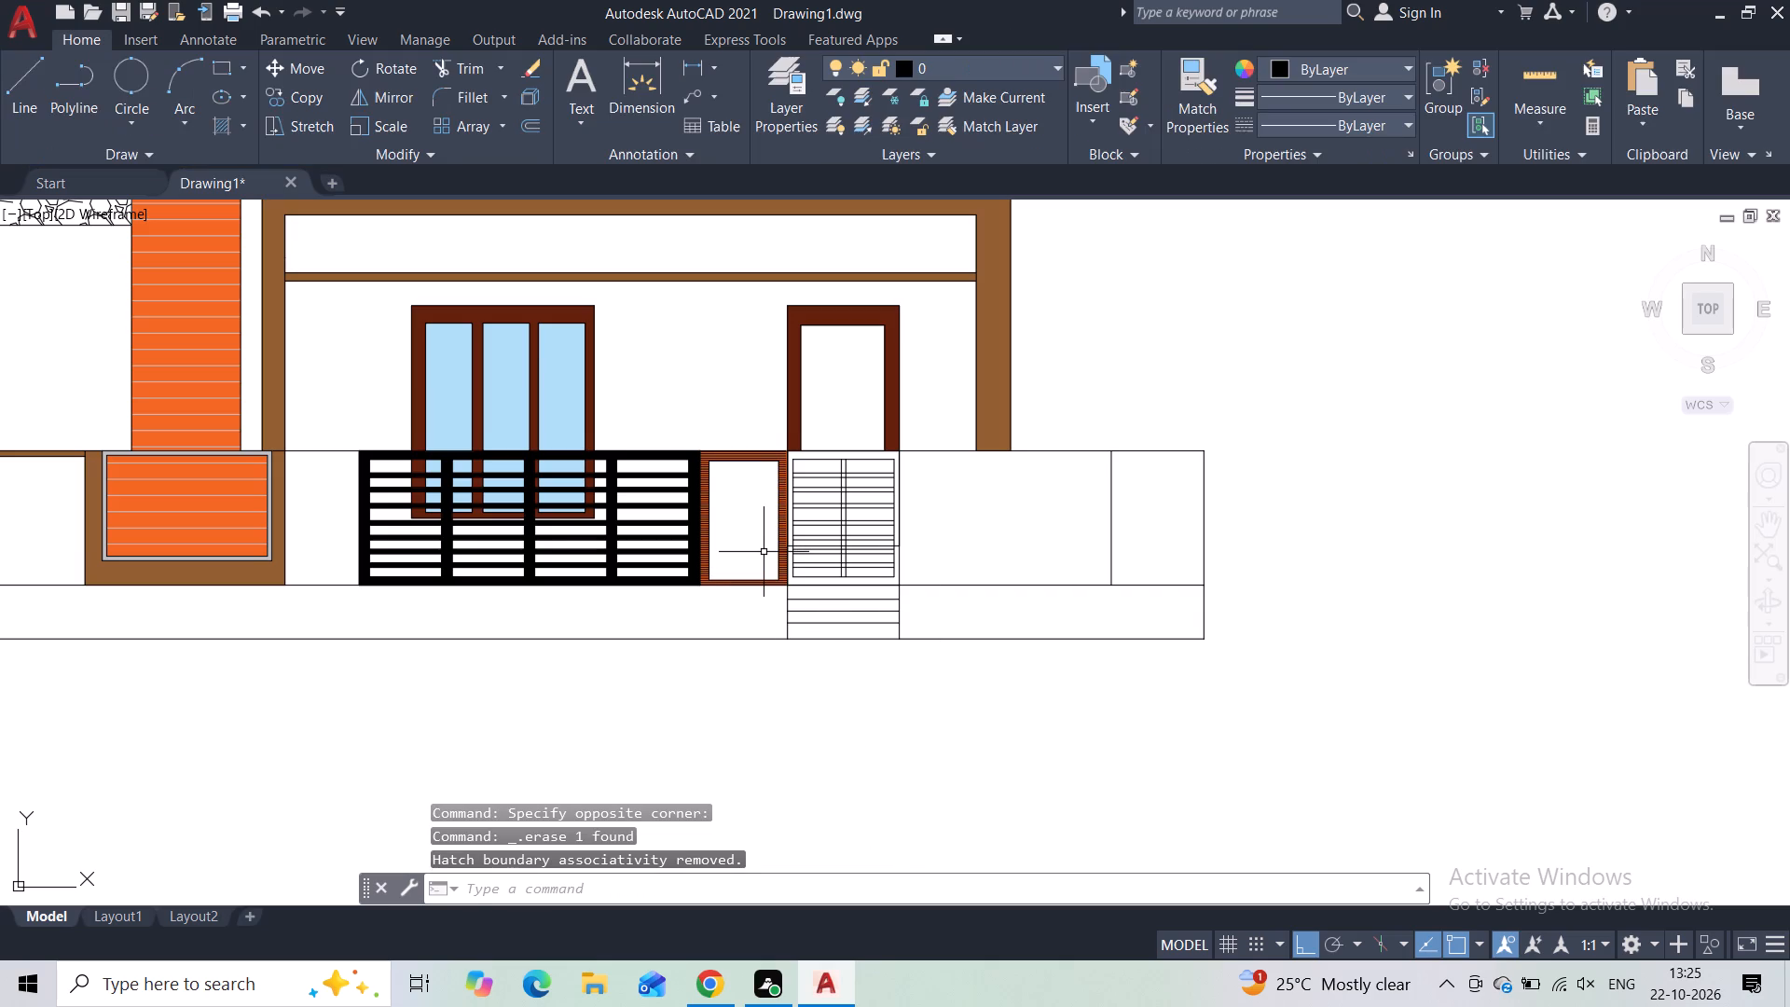
Hatch the inside of the narrow panel with pattern AR-B88 on the 242,103,34 background.
key("h")
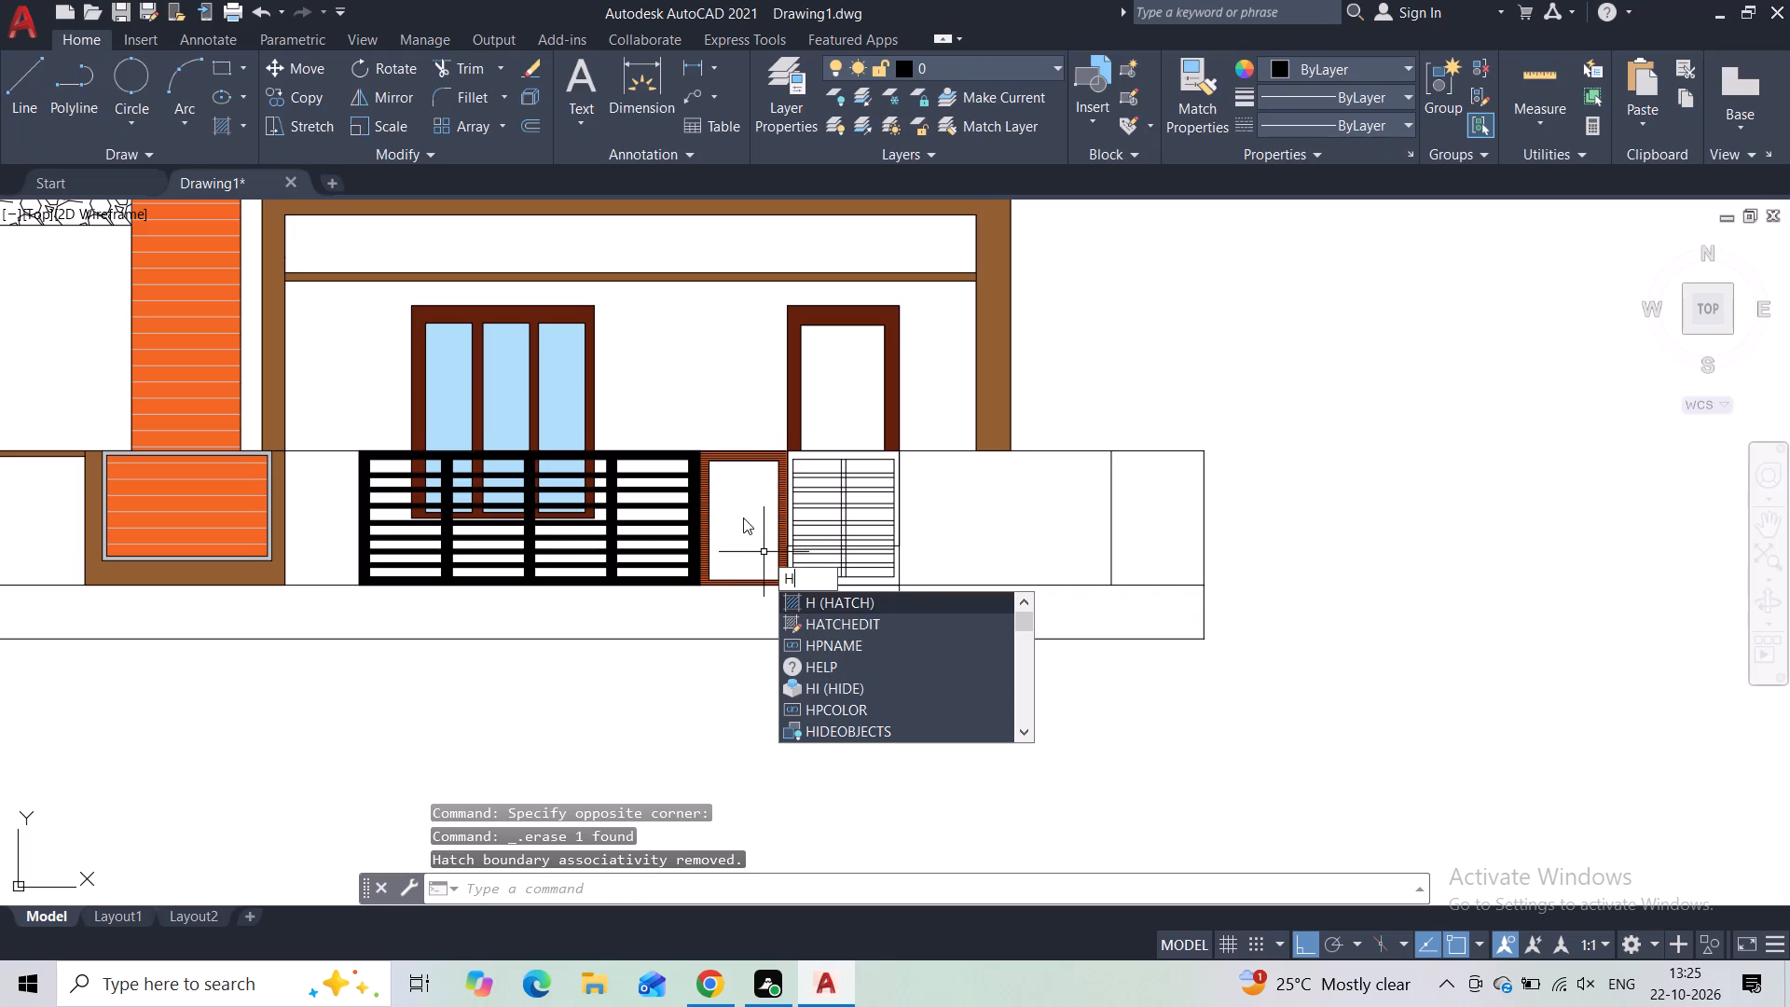
left_click(819, 607)
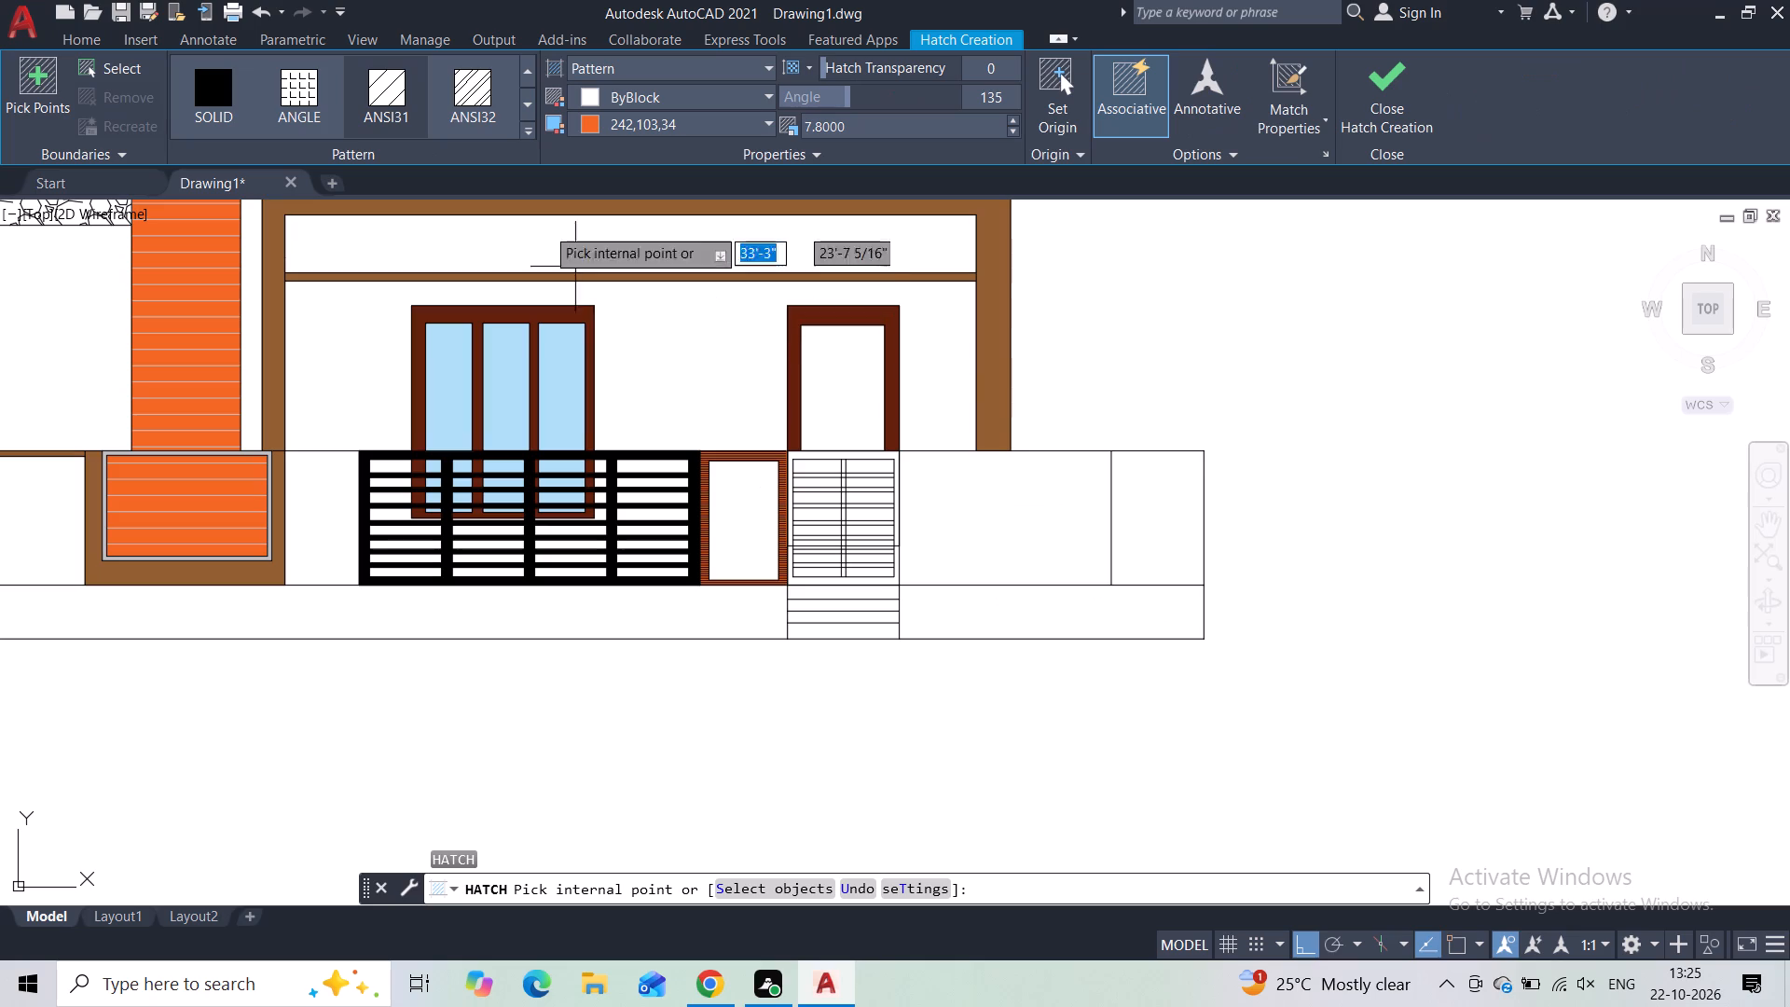
left_click(530, 137)
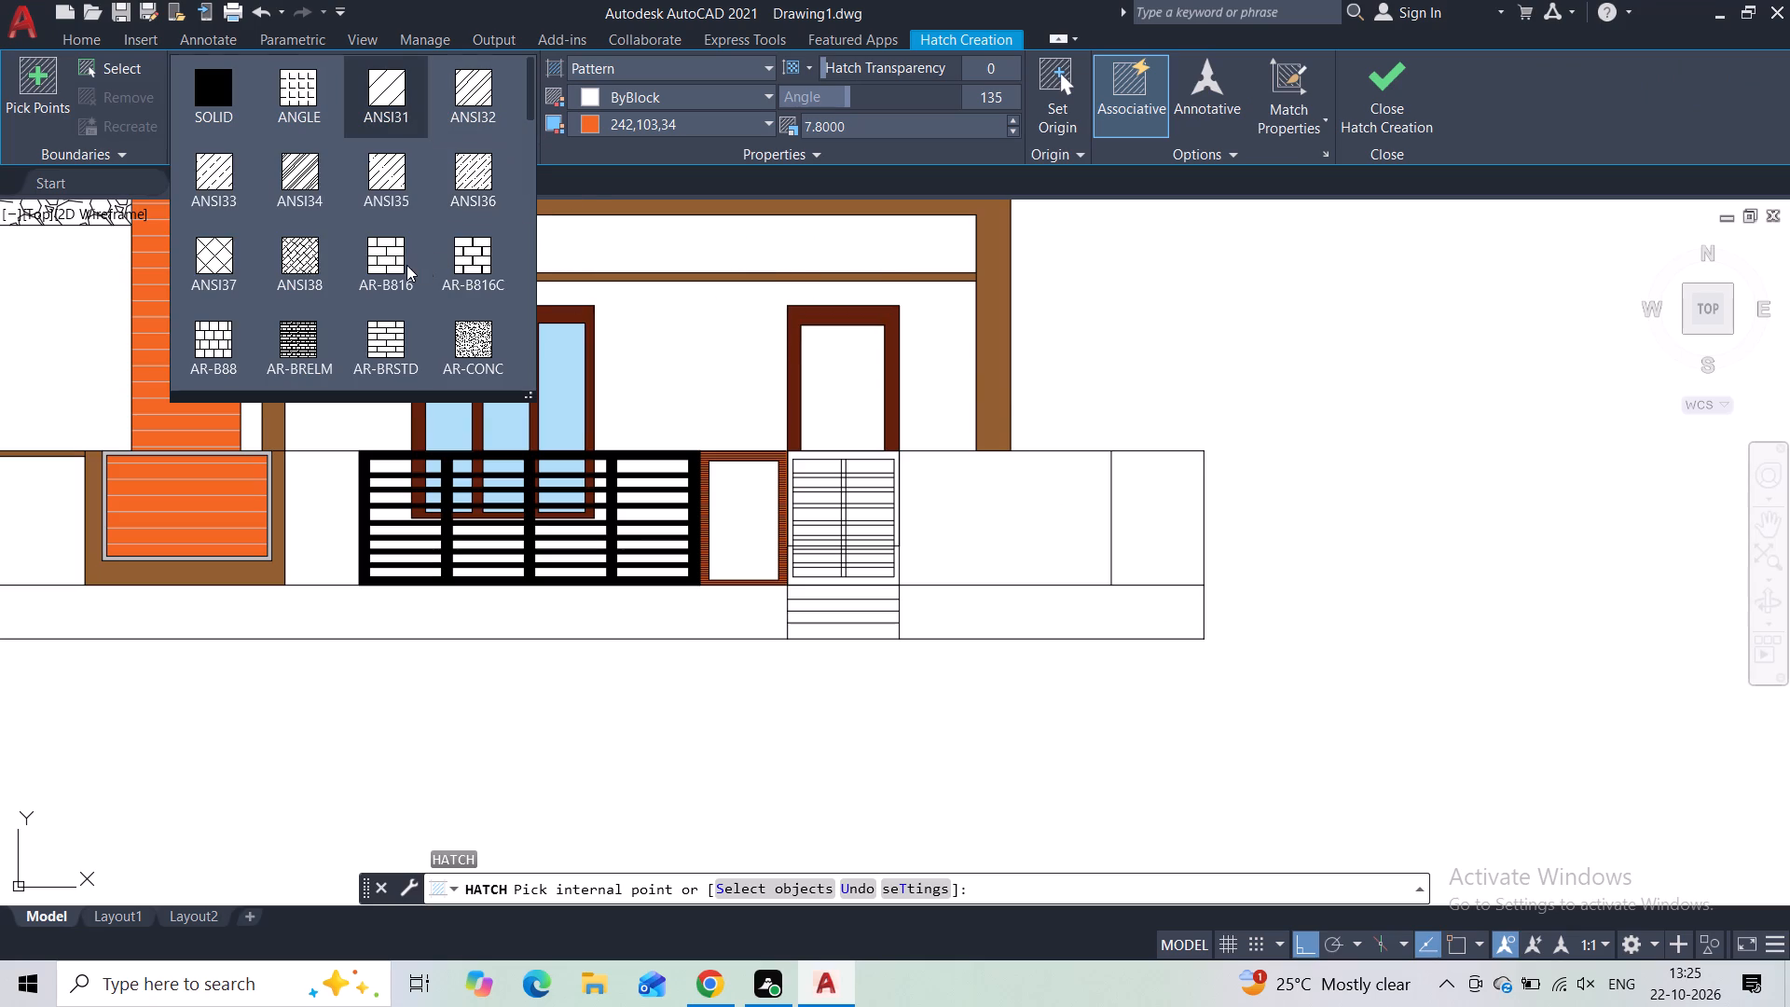
left_click(234, 334)
left_click(725, 497)
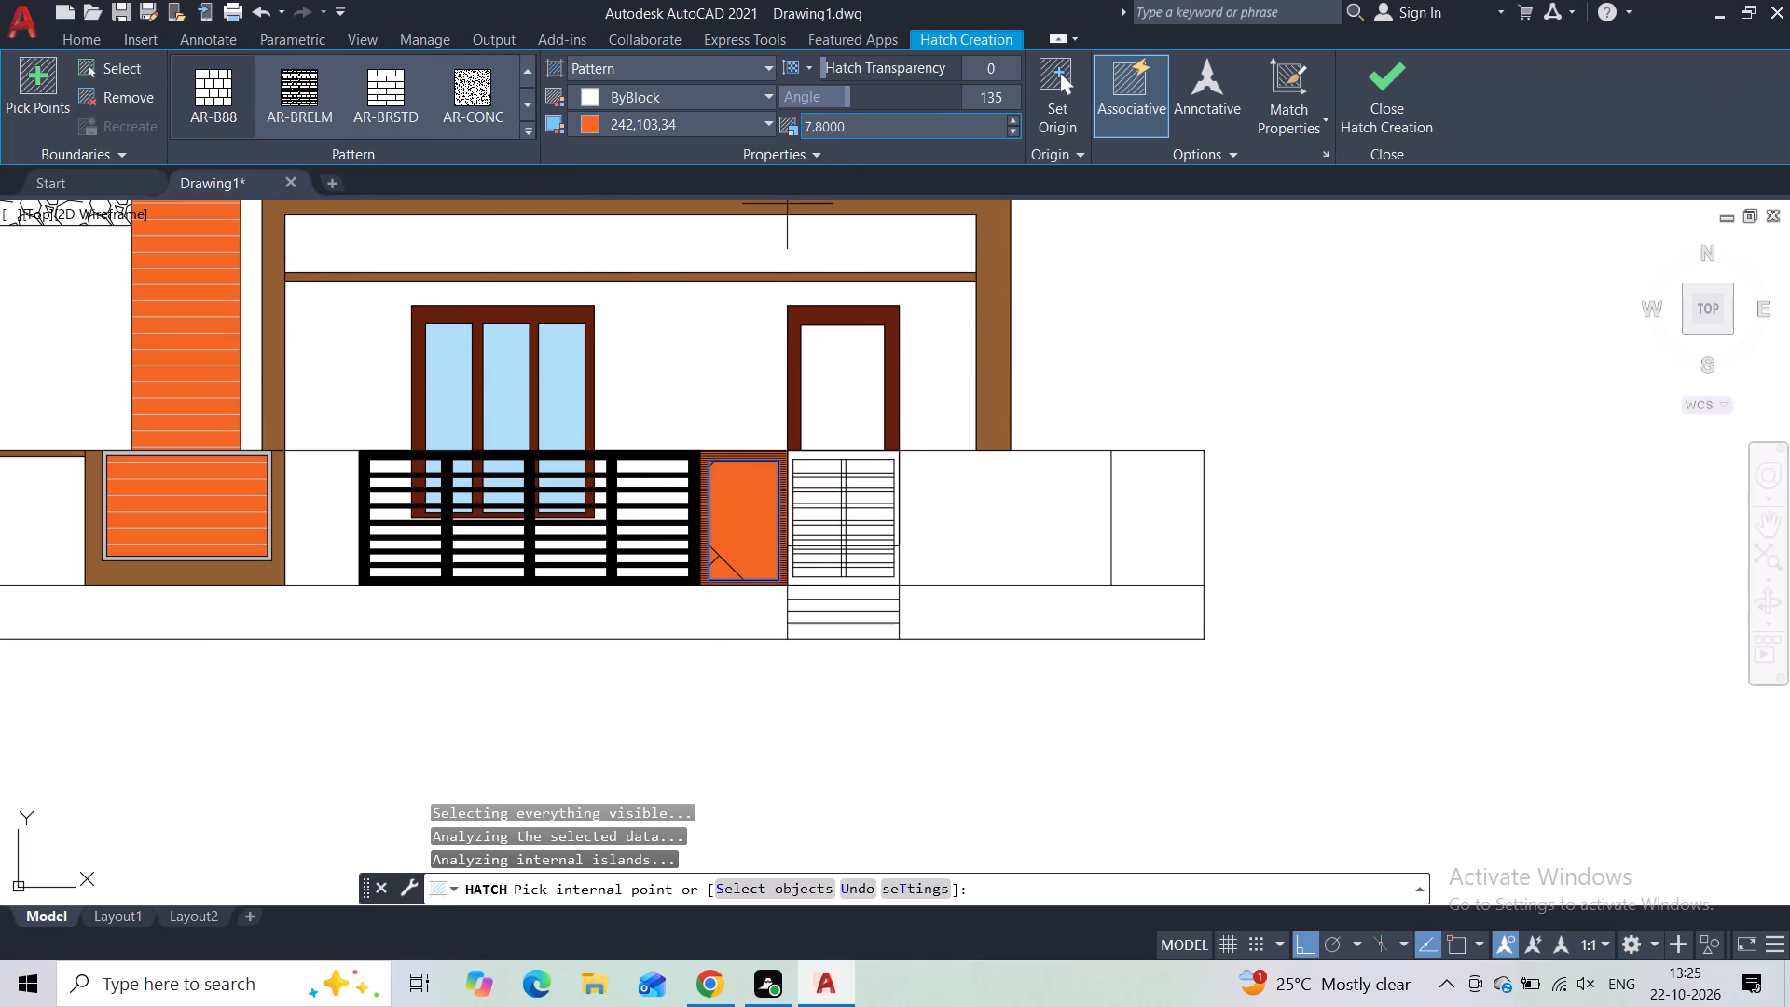
Set the angle of the narrow panel's brick hatch to 0 and its scale to 0.91.
left_click_drag(849, 97, 831, 100)
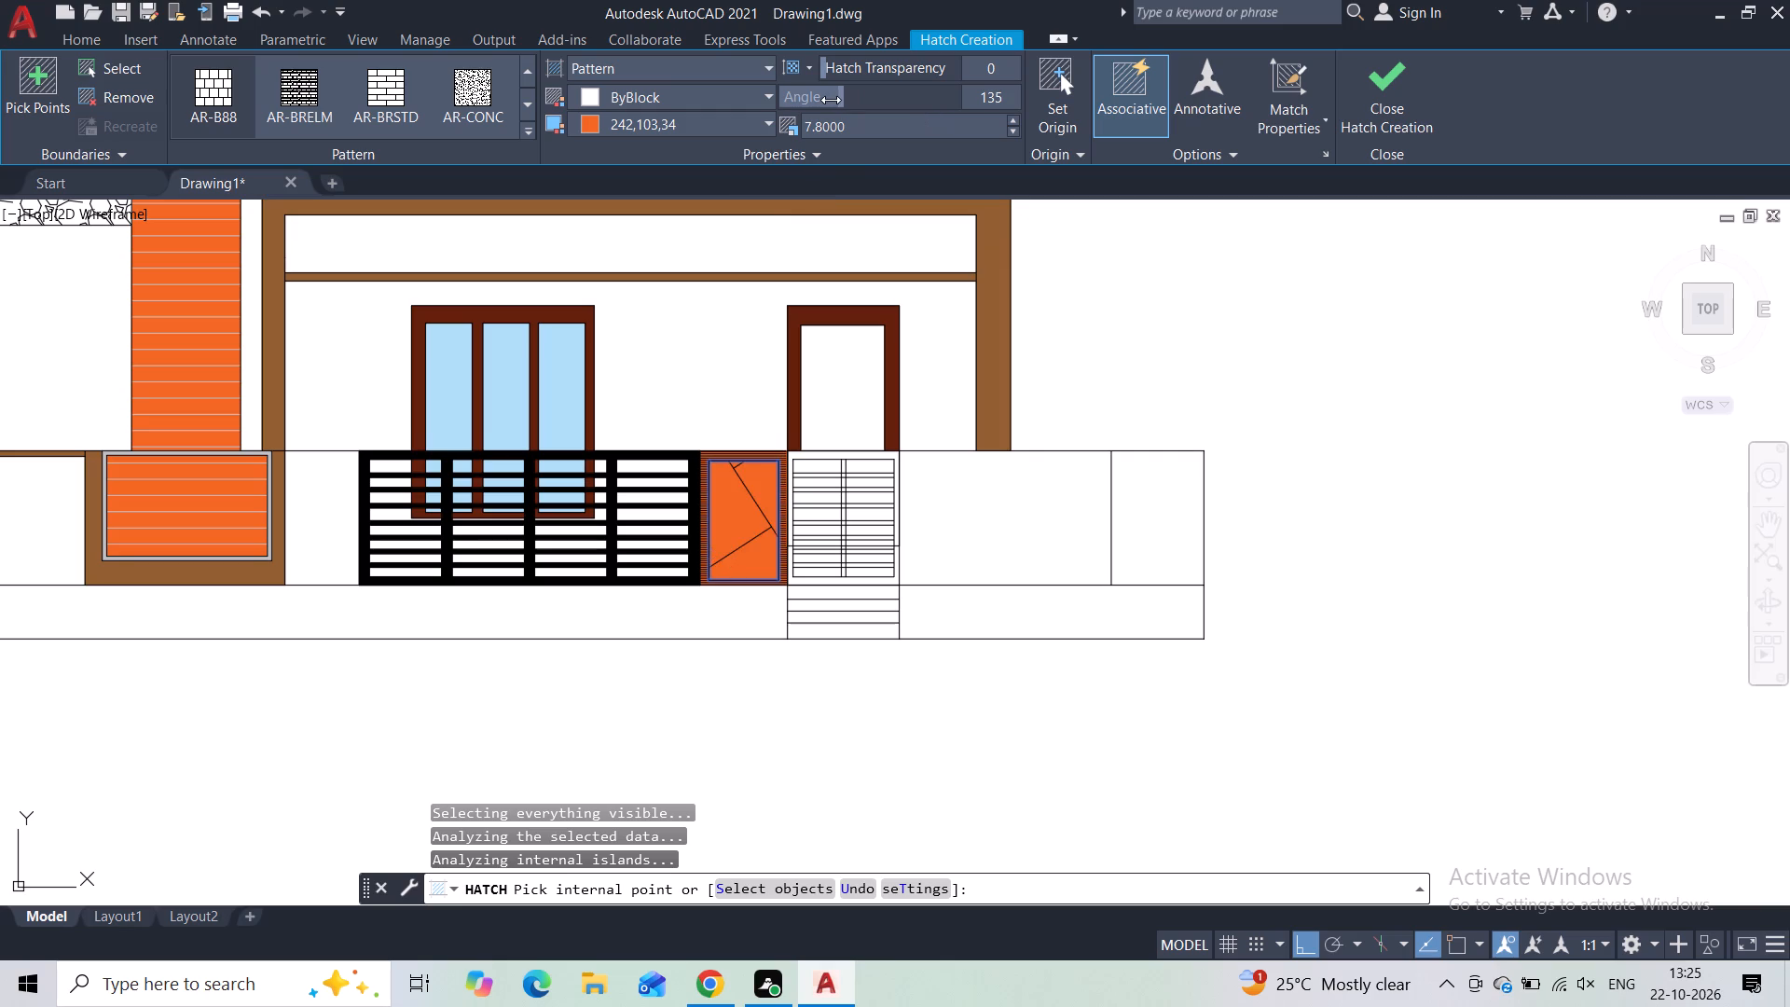
left_click_drag(831, 100, 827, 102)
left_click(1012, 130)
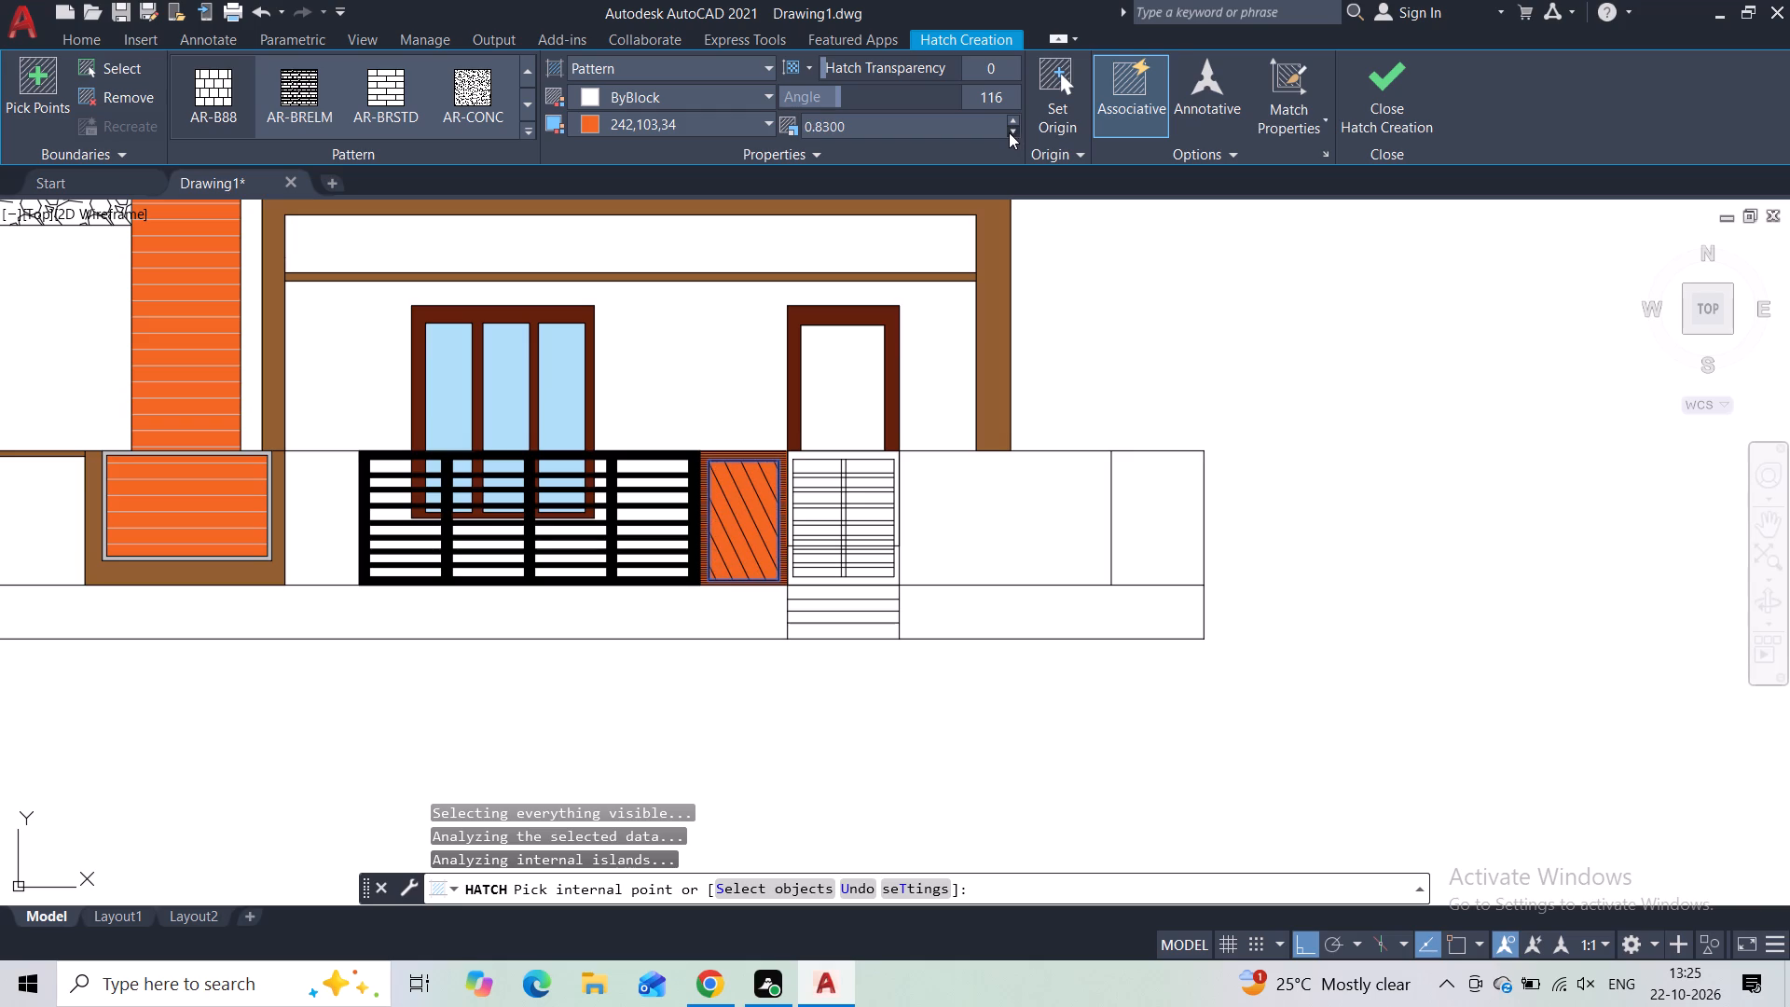
left_click(1012, 117)
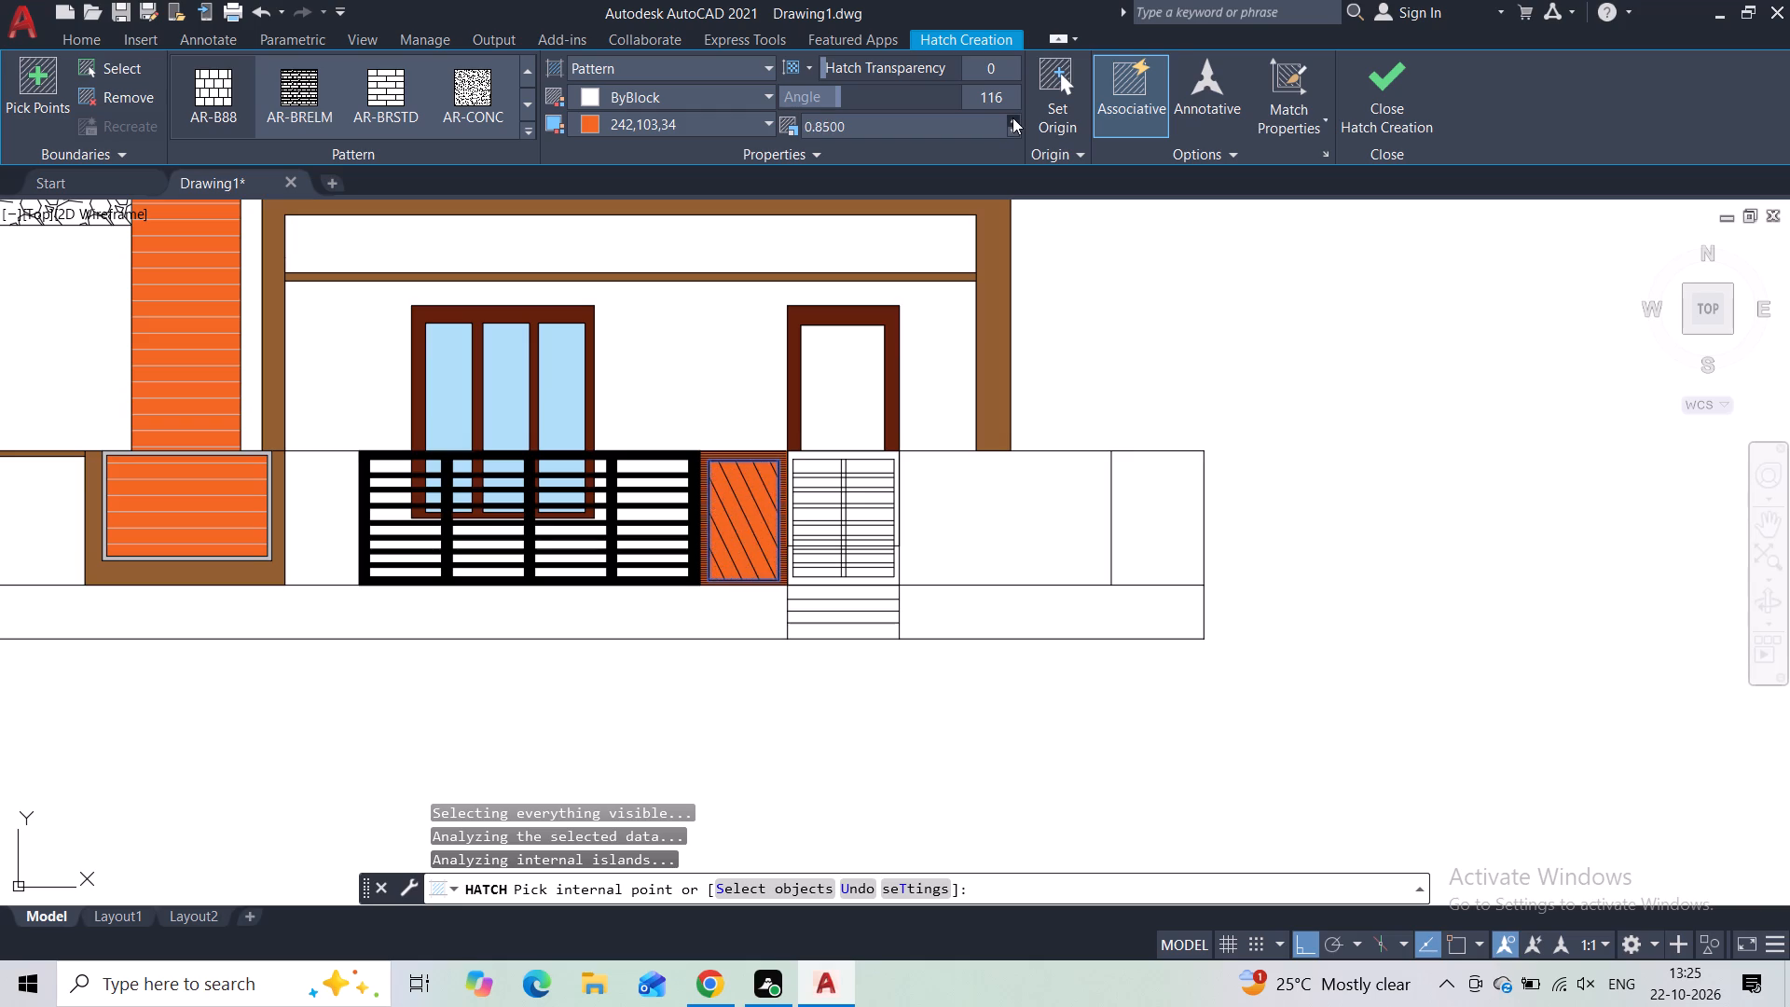
left_click_drag(839, 103, 828, 104)
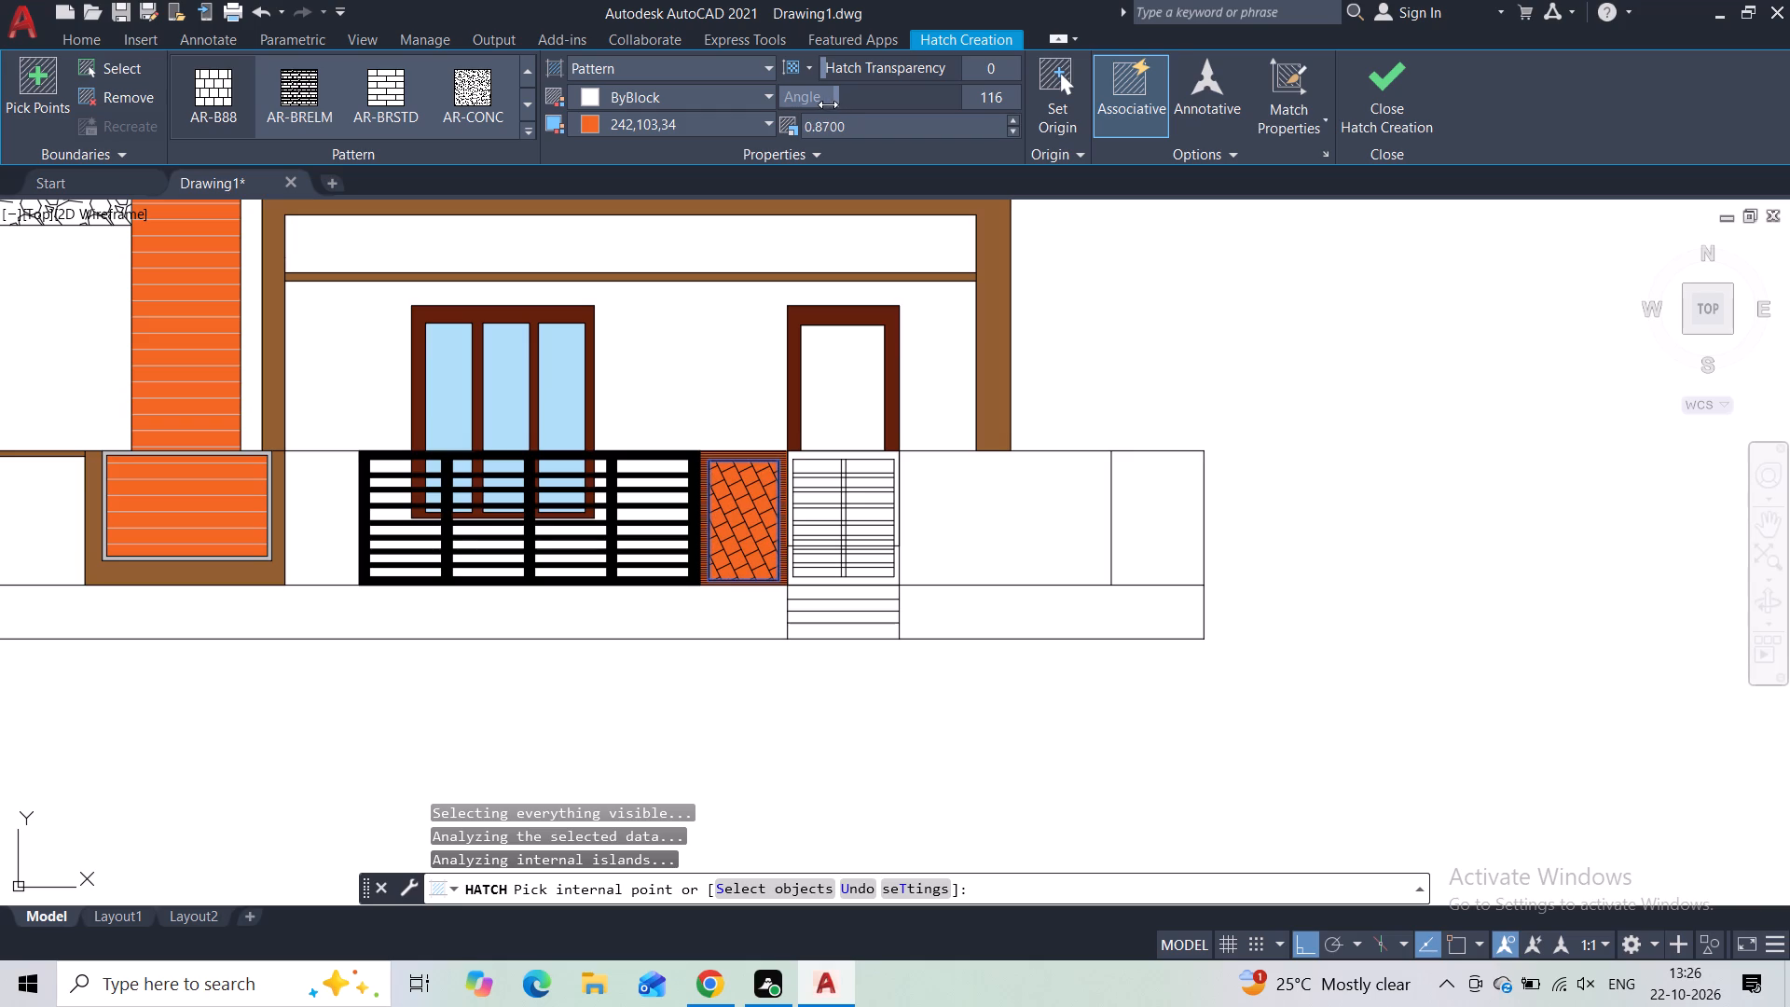
left_click_drag(828, 104, 781, 107)
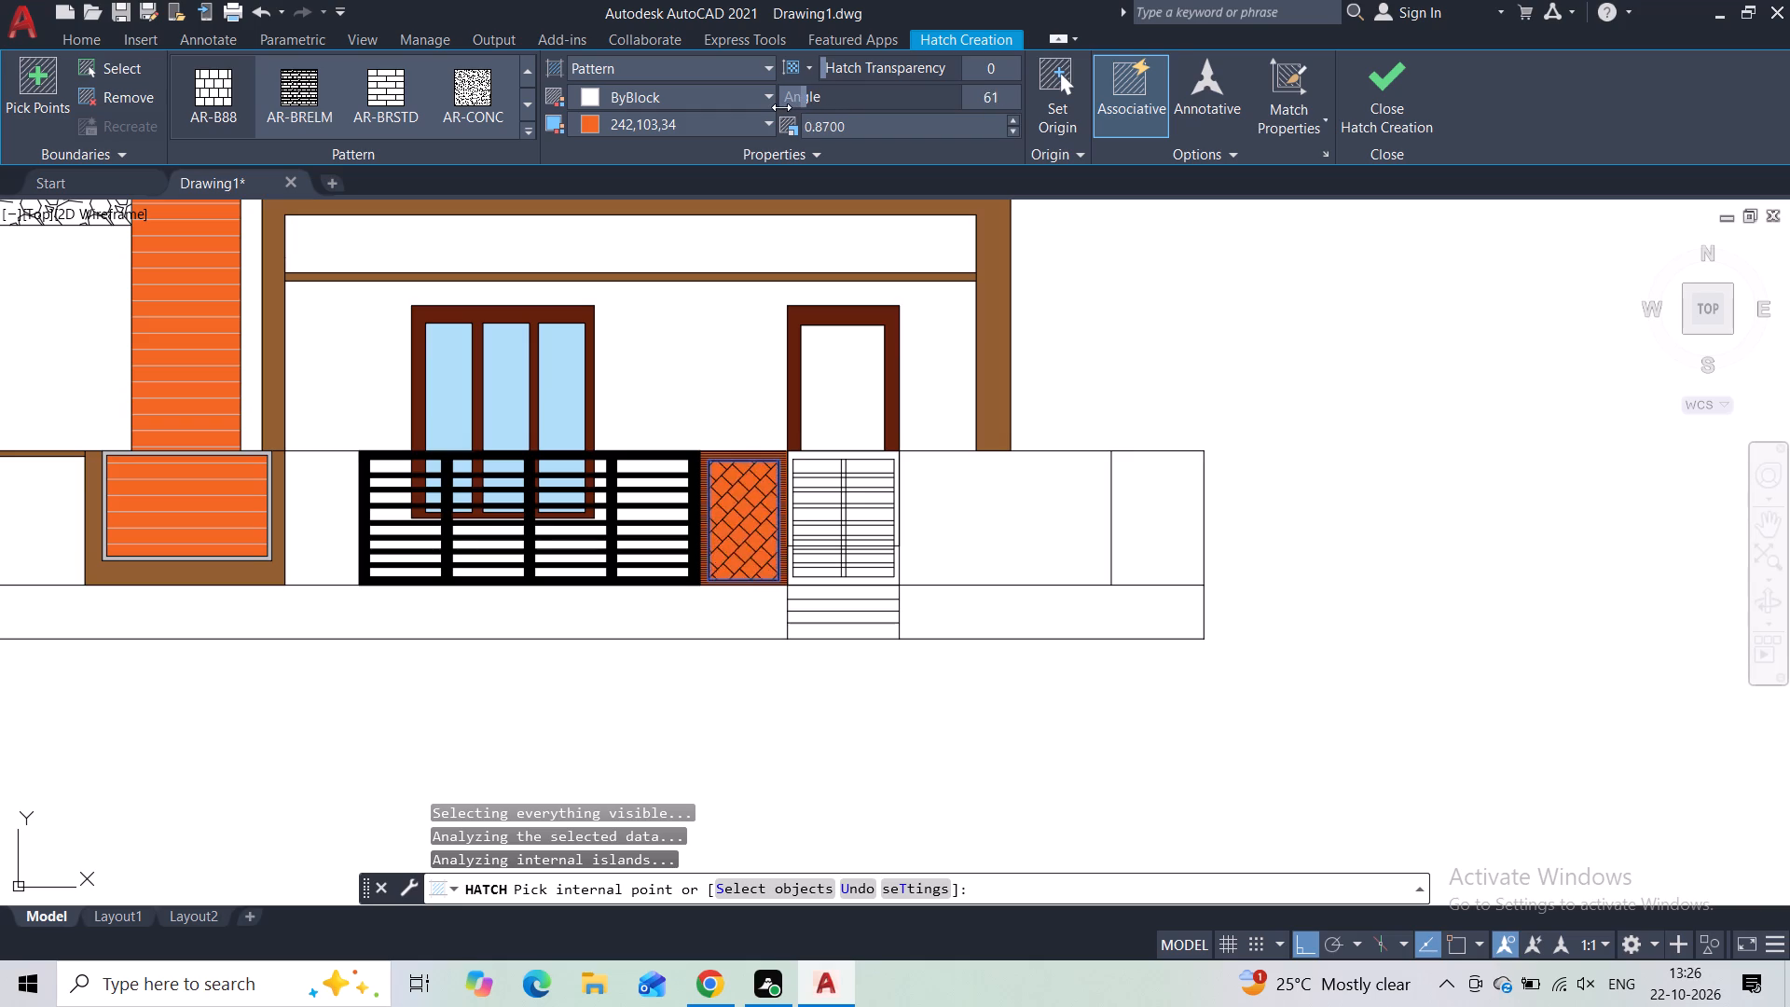
left_click_drag(781, 107, 766, 115)
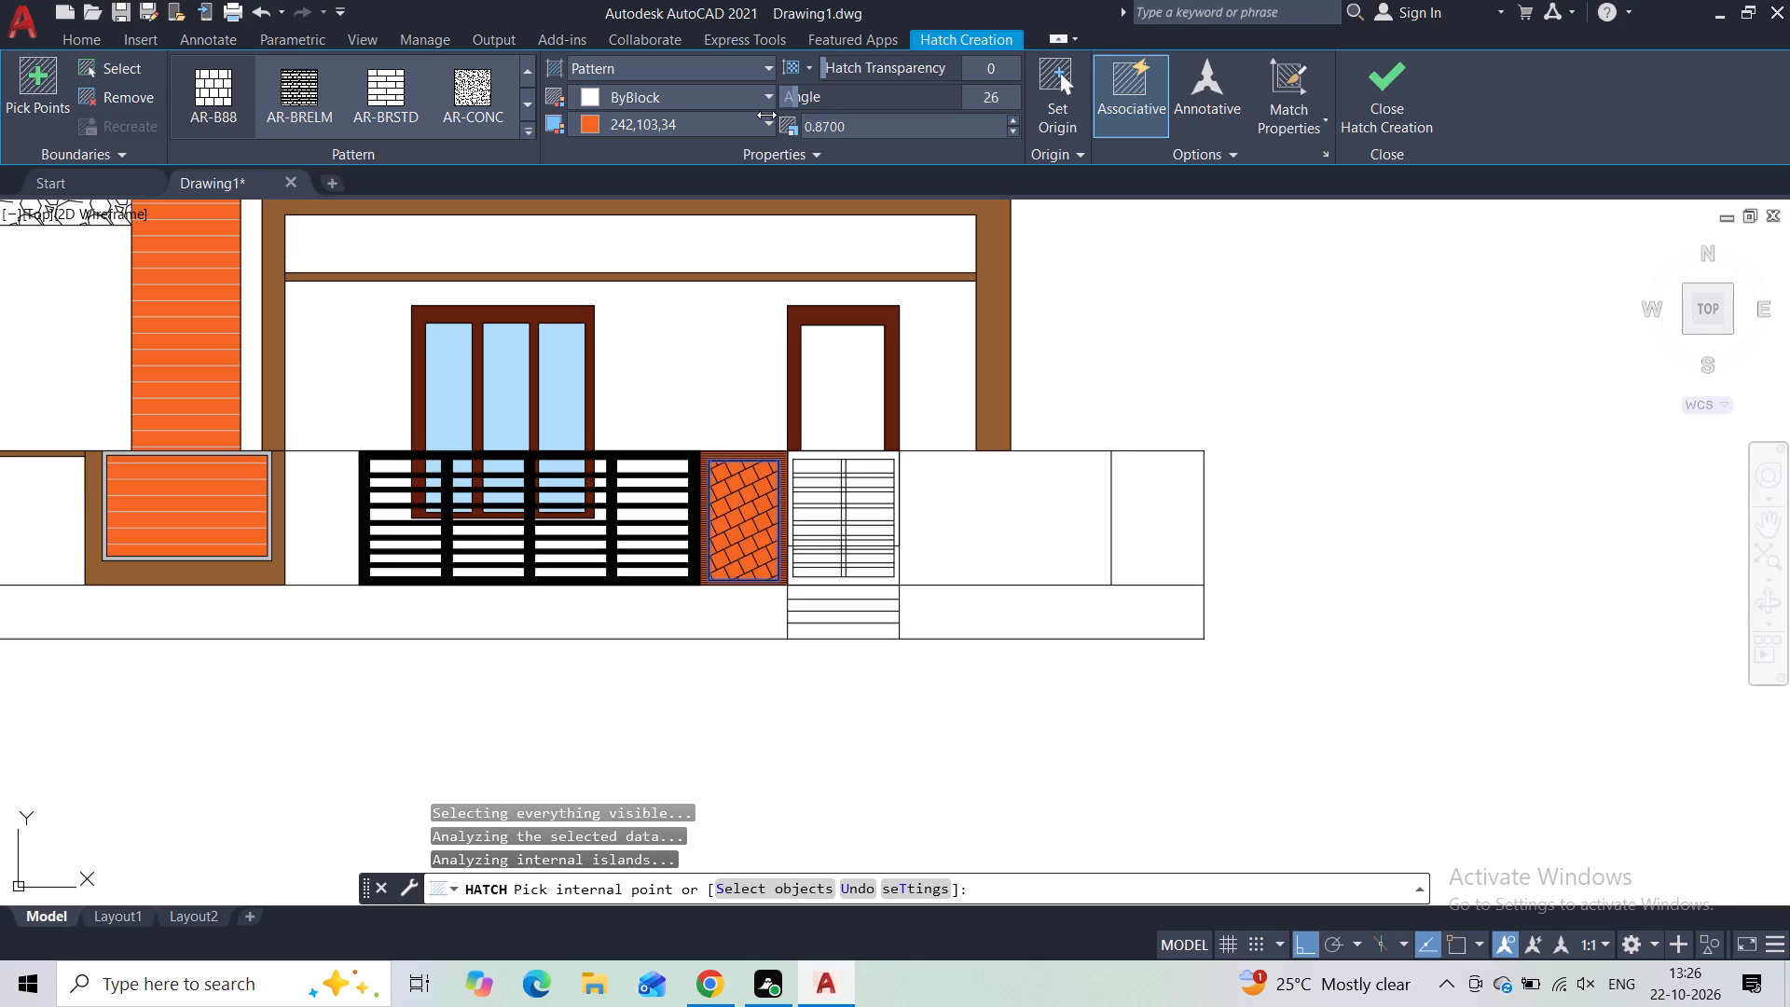
left_click_drag(766, 115, 751, 118)
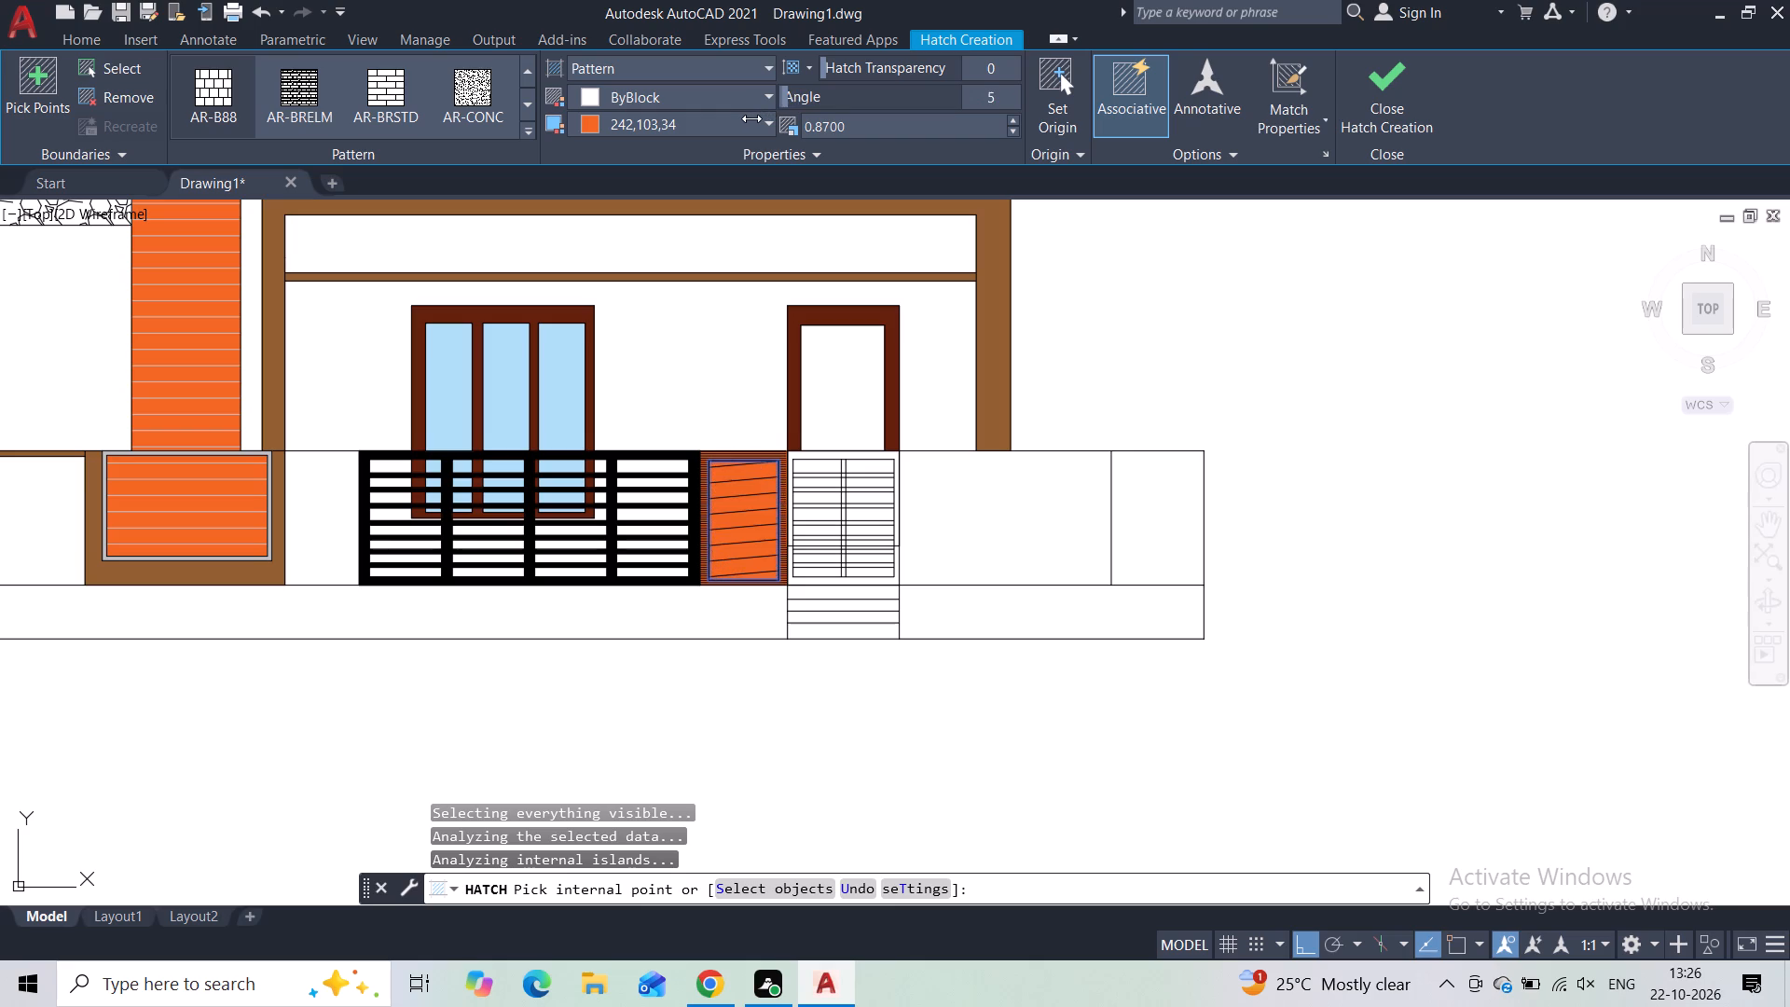
left_click_drag(751, 118, 744, 122)
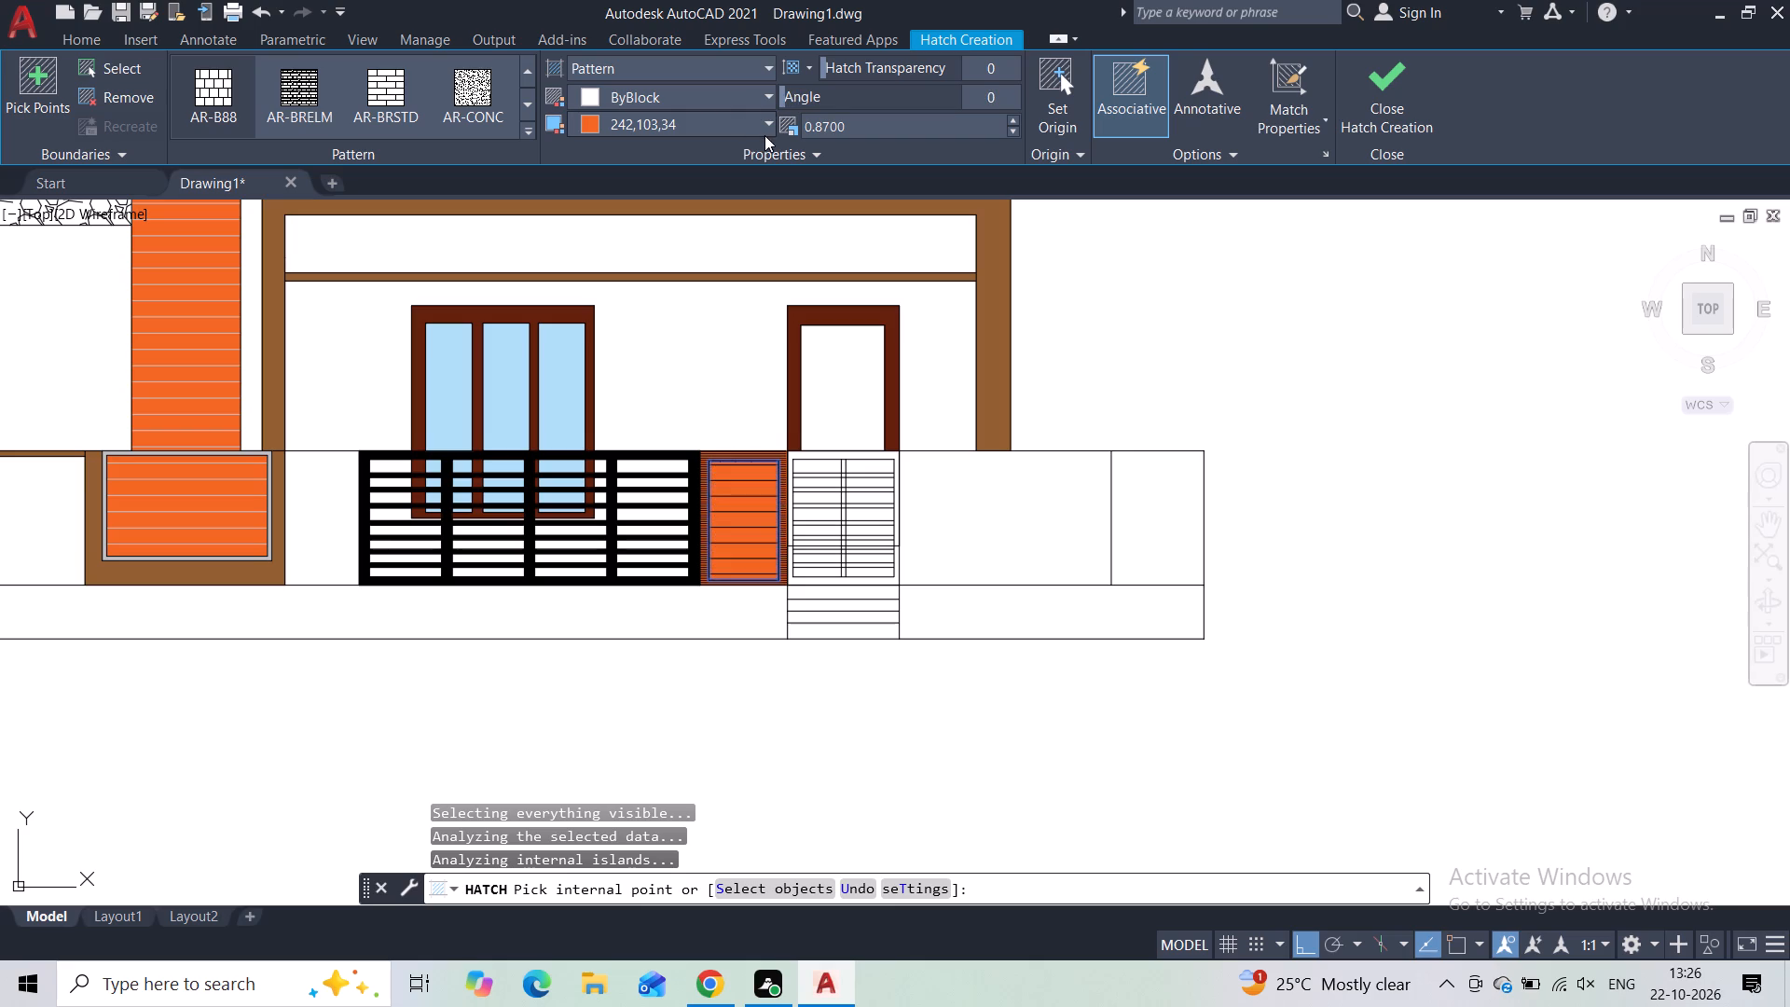
left_click(1016, 119)
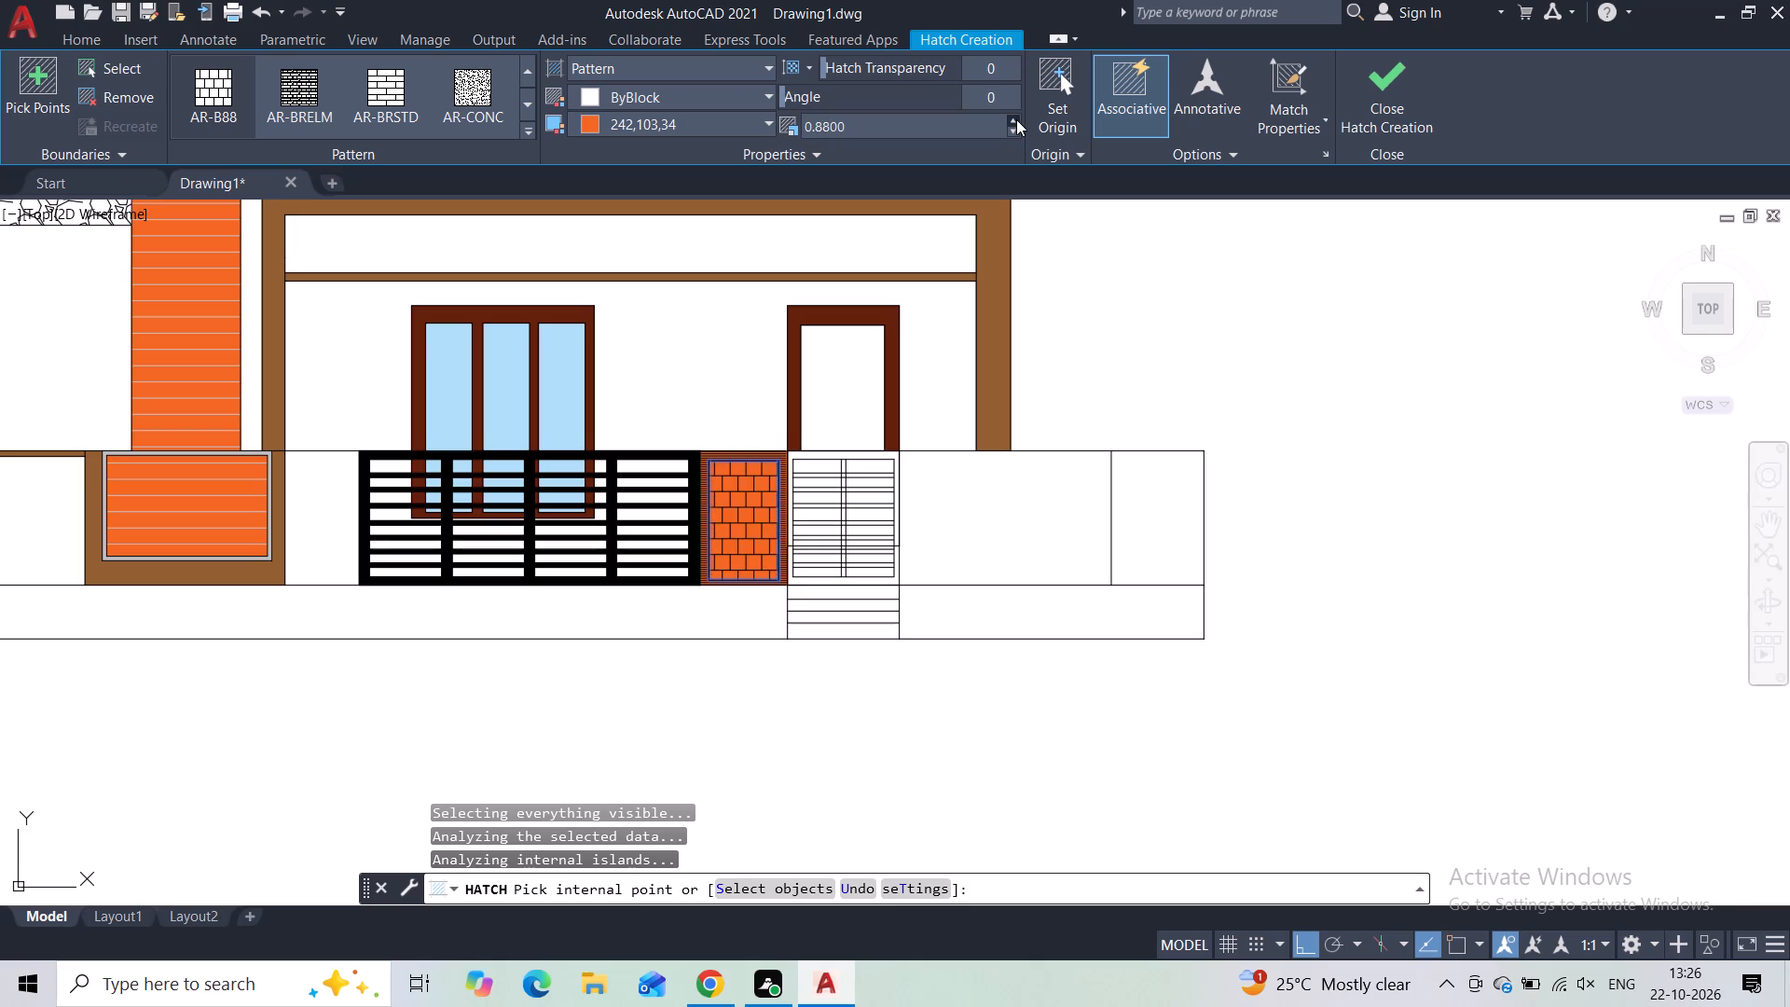
left_click(1016, 119)
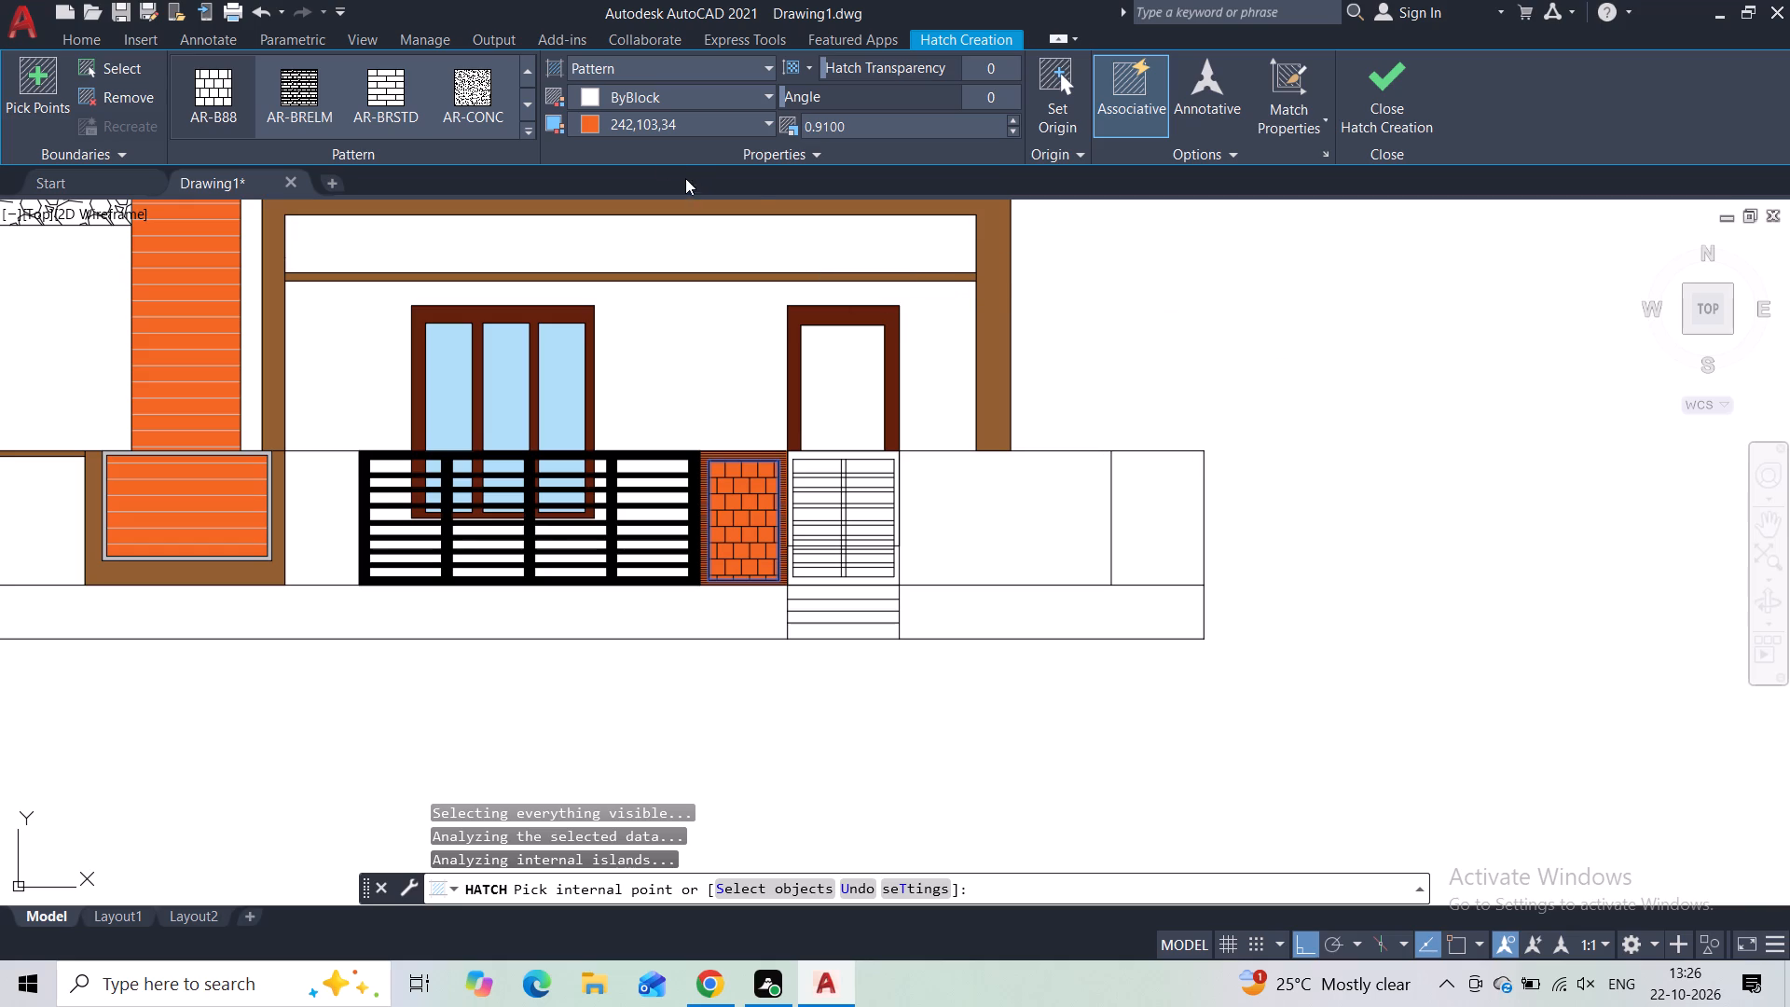
Change the narrow panel hatch's background to 255,255,255, set its scale to 0.92 and finish the hatch.
left_click(660, 130)
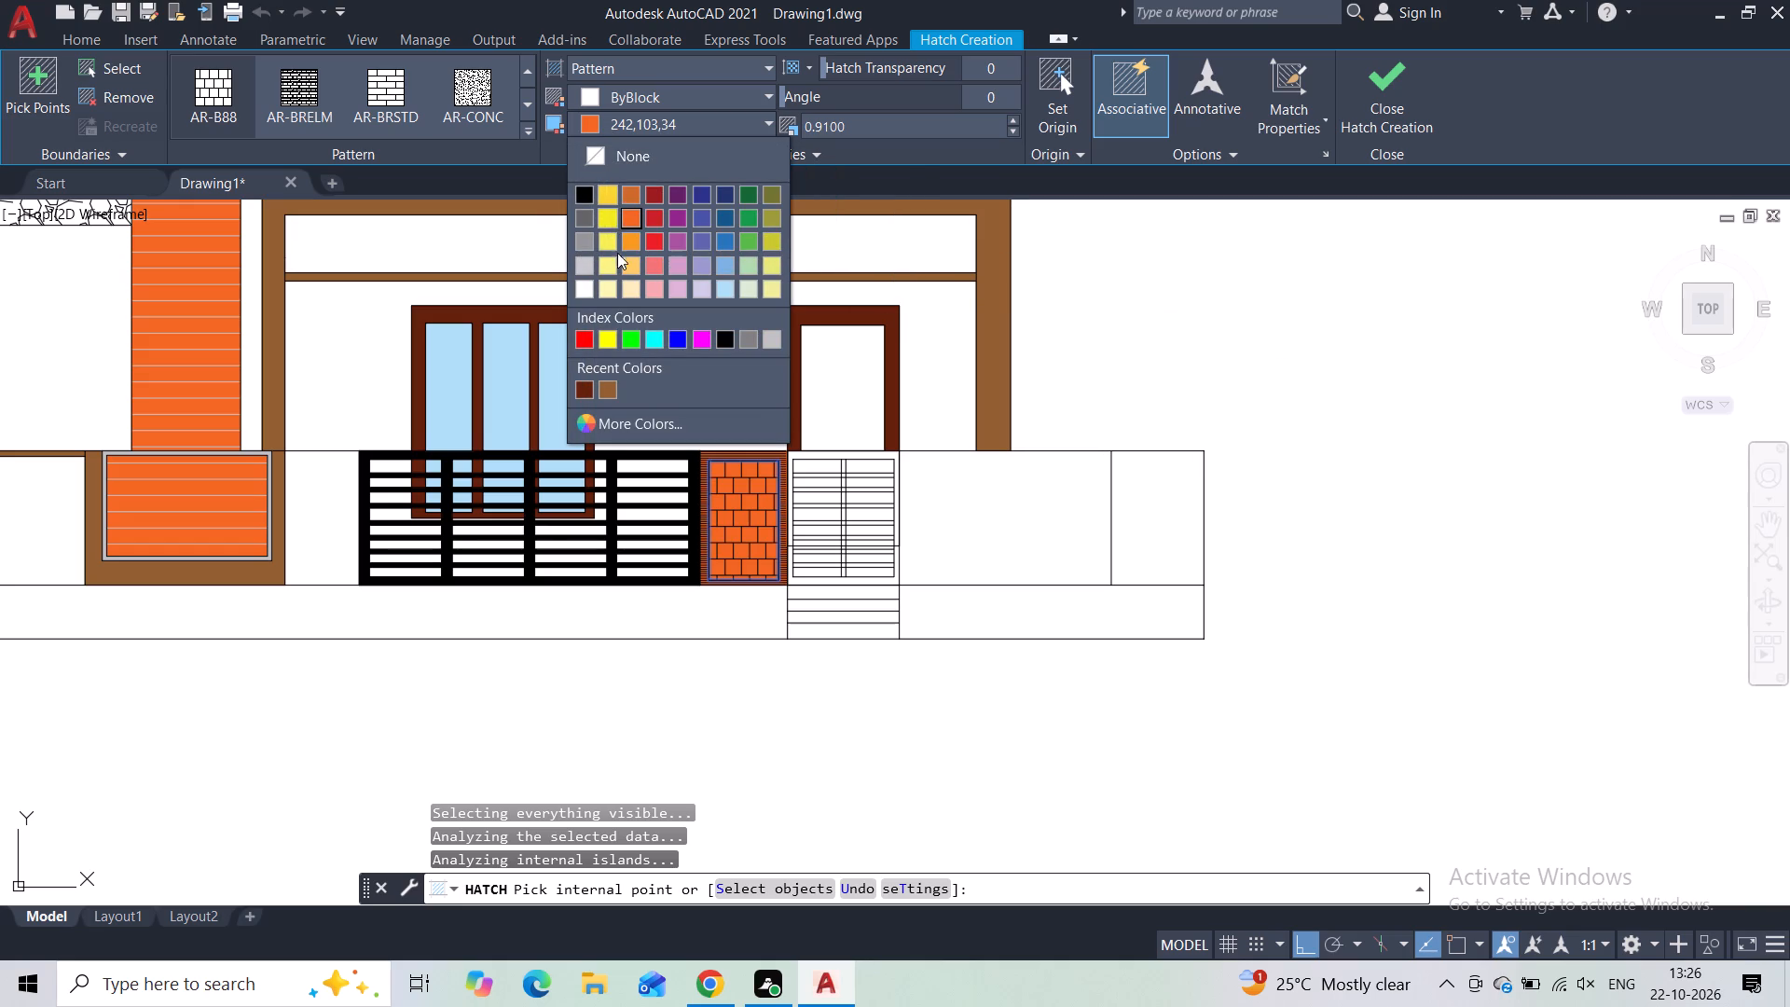
left_click(587, 291)
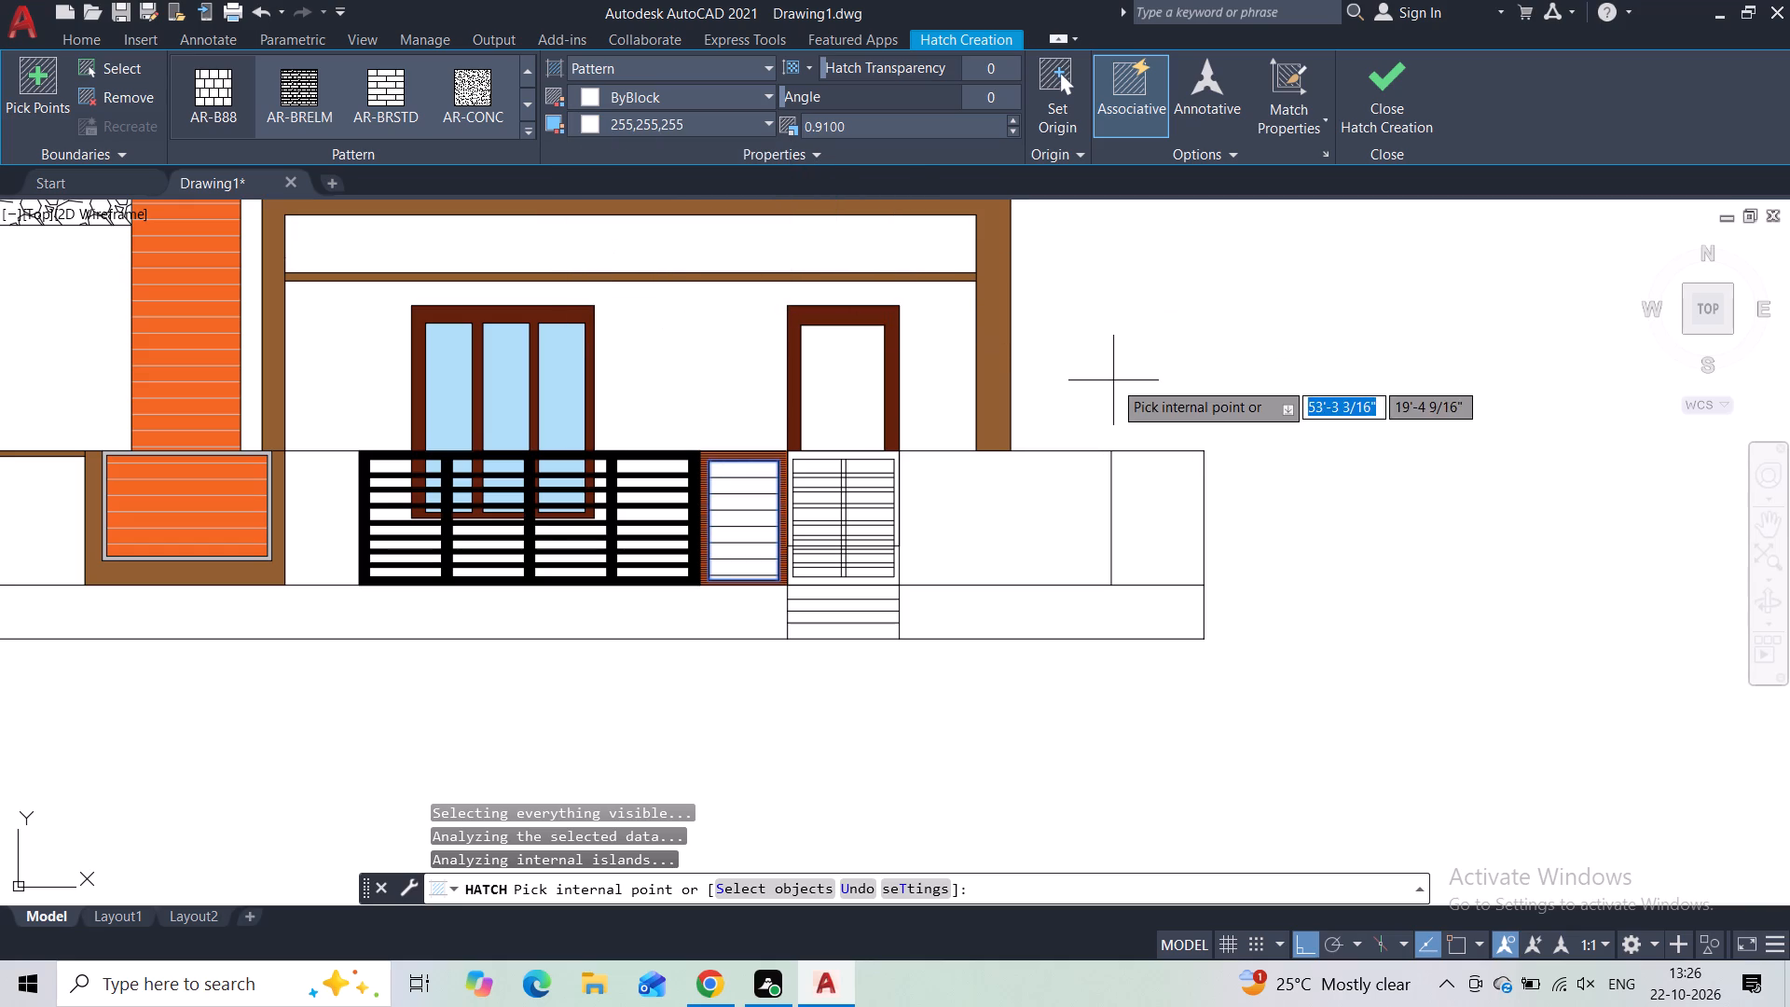
left_click(1014, 121)
left_click(1014, 121)
left_click(1015, 129)
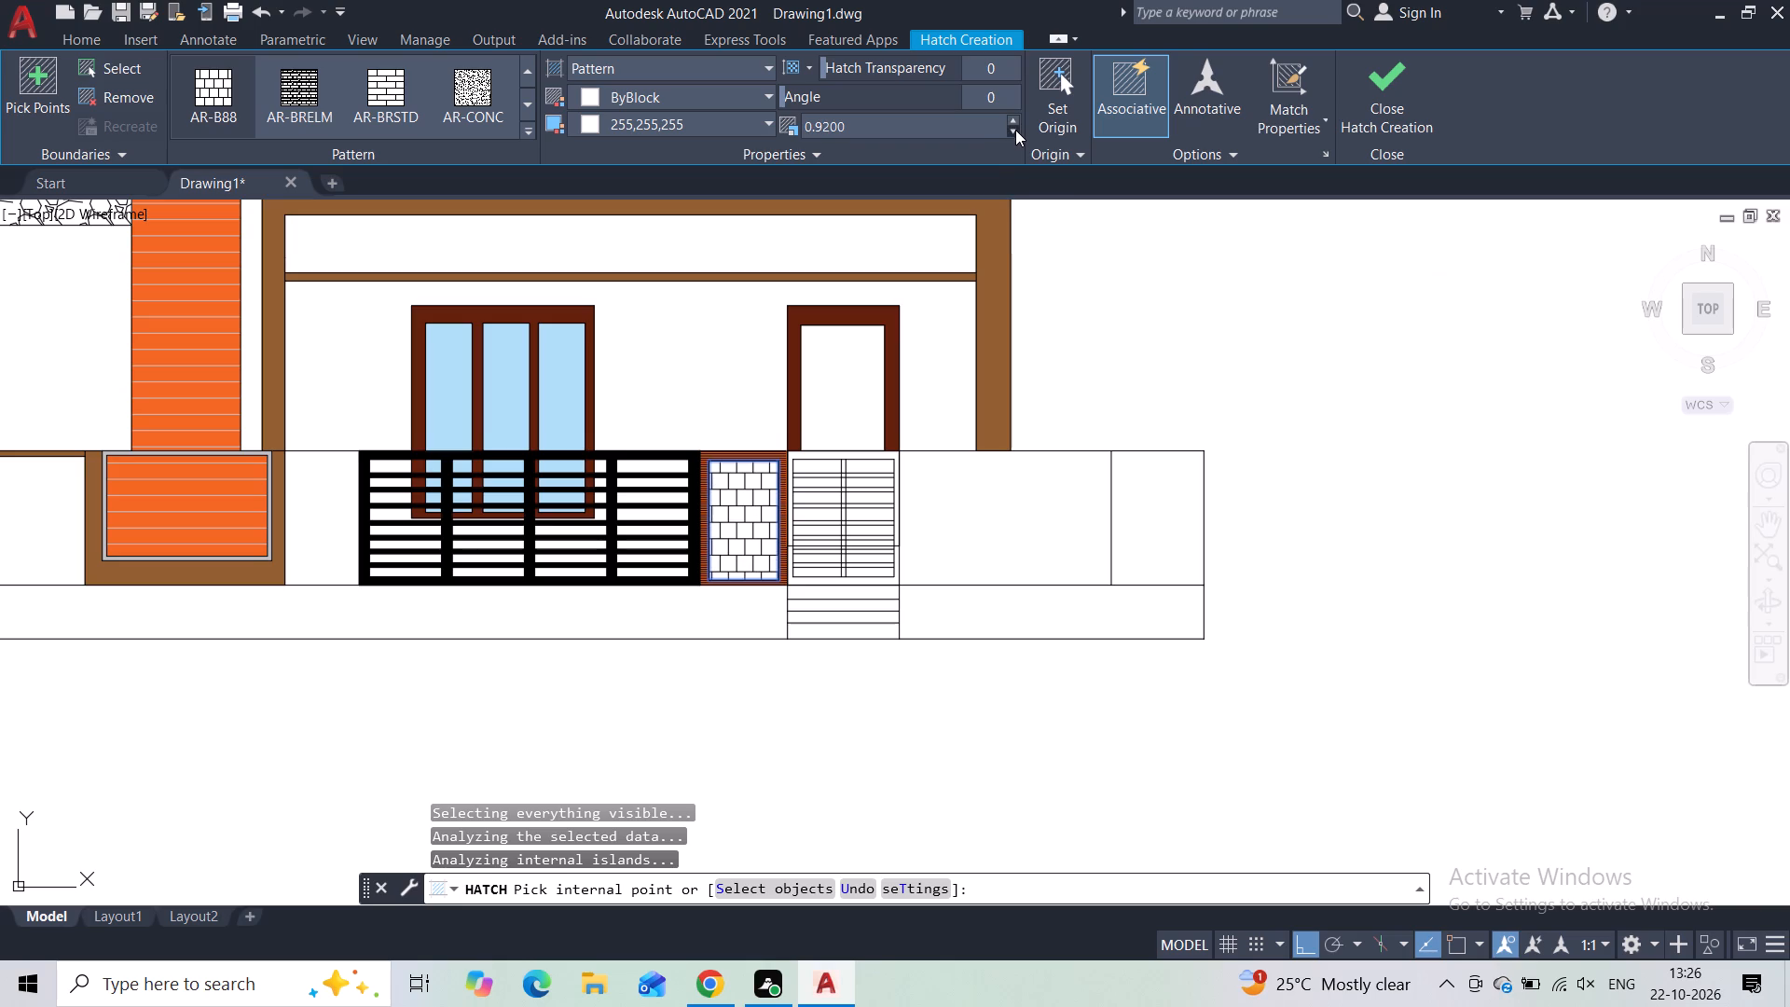
left_click(1376, 108)
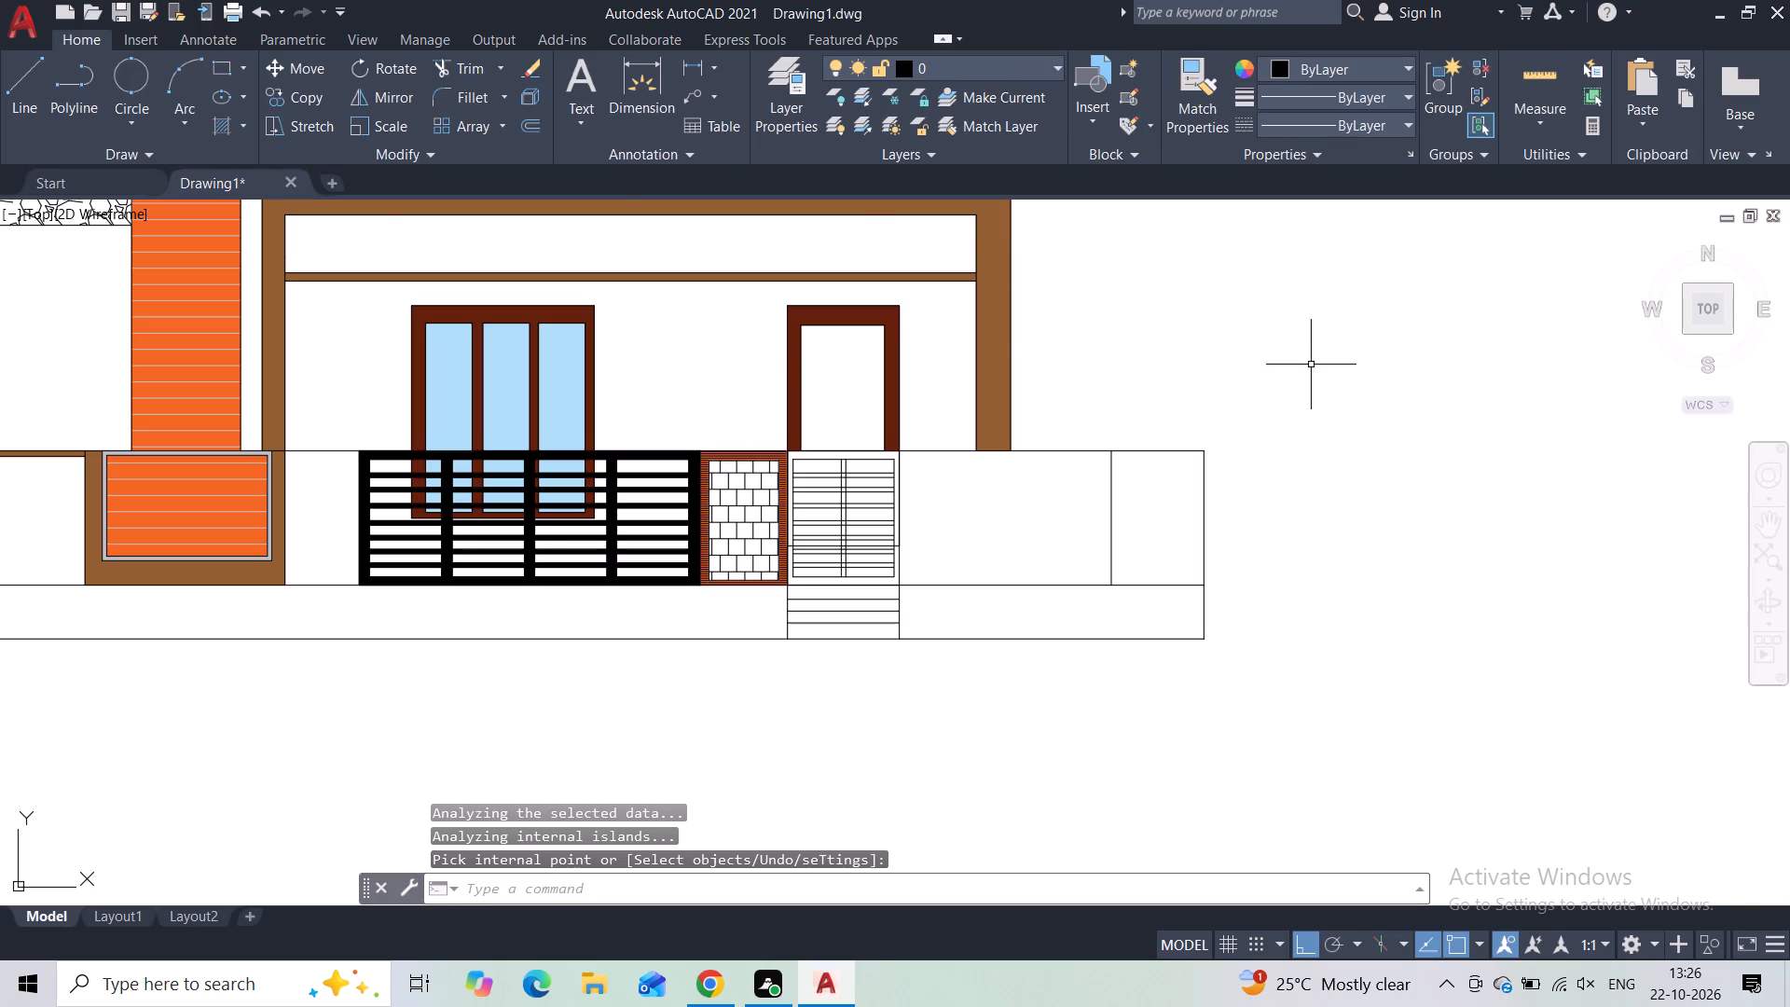
Hatch the inside of the ground-floor door above the steps with pattern INSUL at scale 3.3 and finish the hatch.
scroll(1304, 367, "down", 1)
scroll(1158, 337, "up", 1)
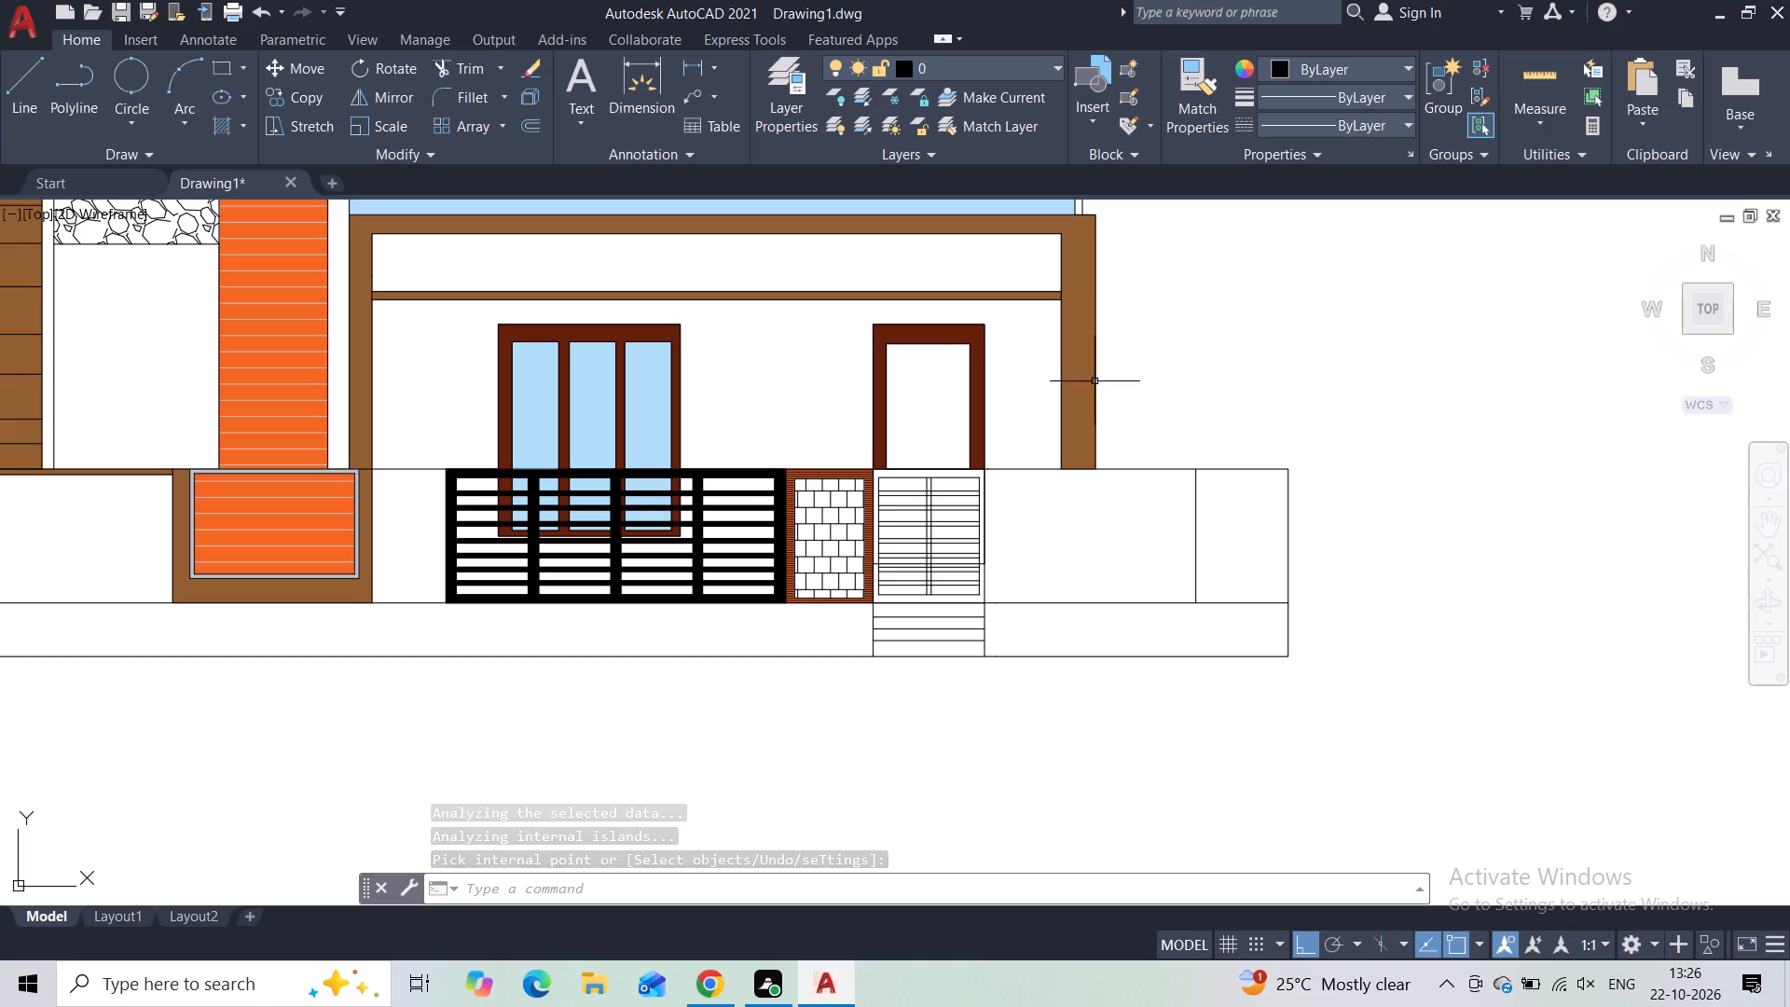
scroll(939, 388, "up", 2)
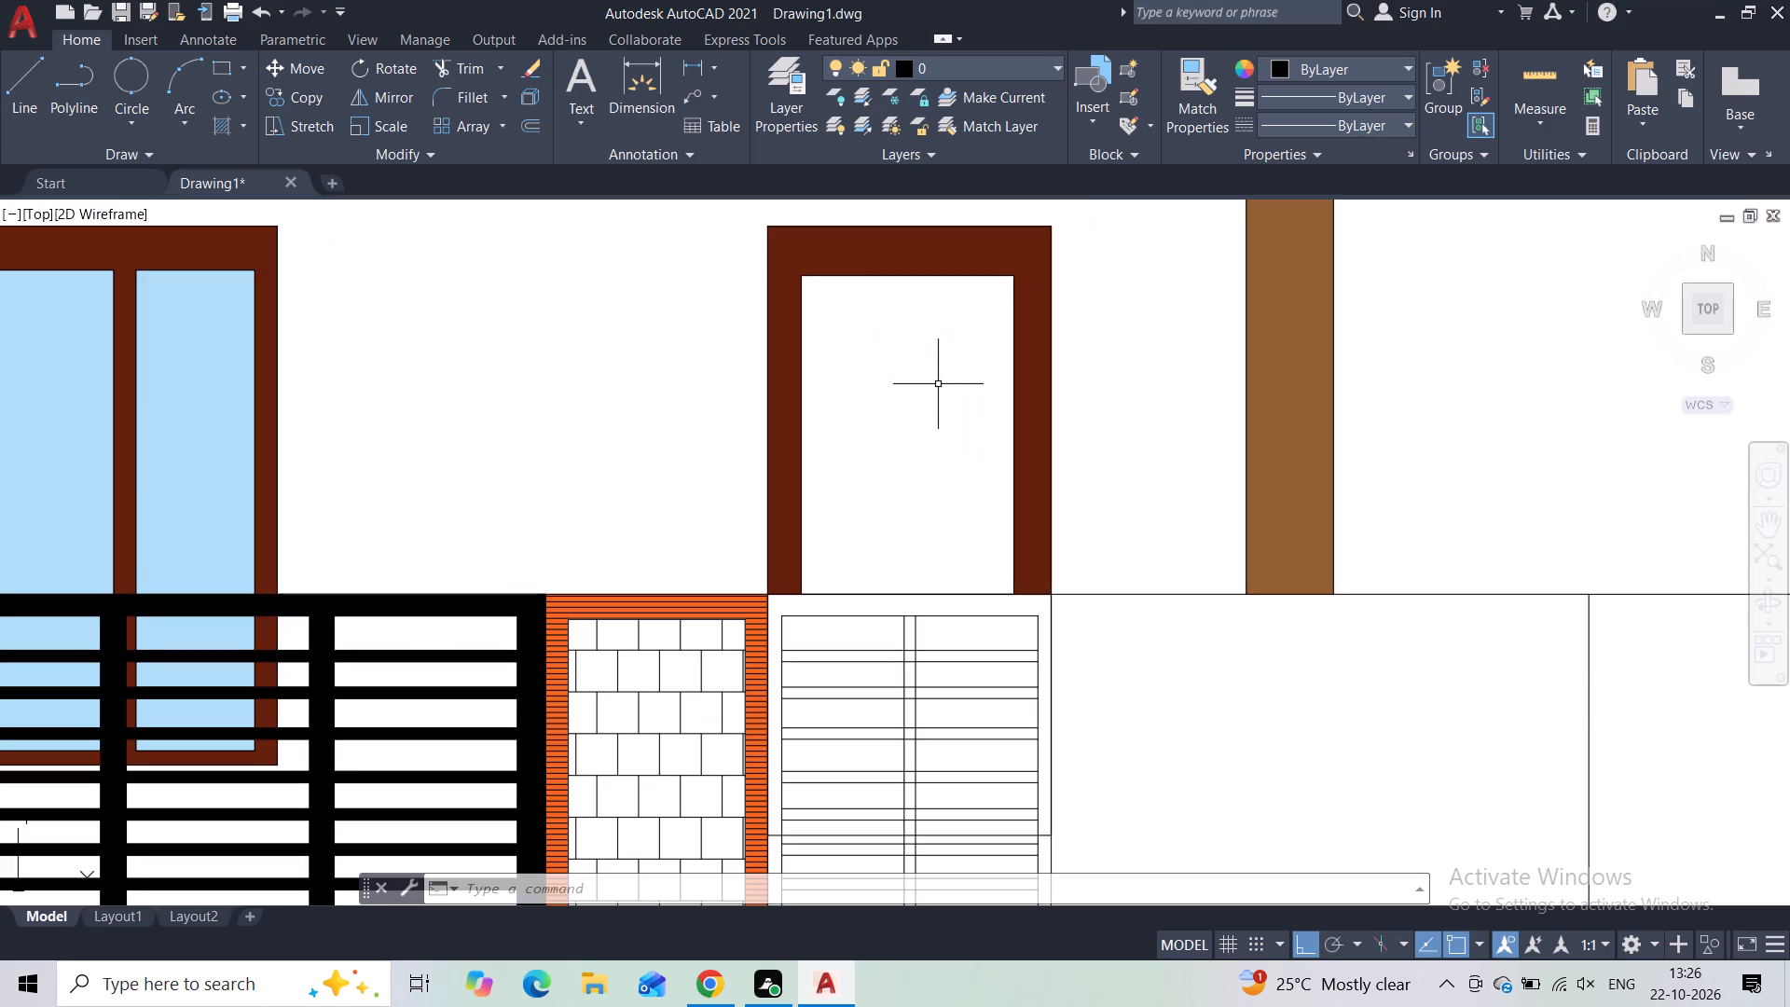
key("h")
left_click(1011, 441)
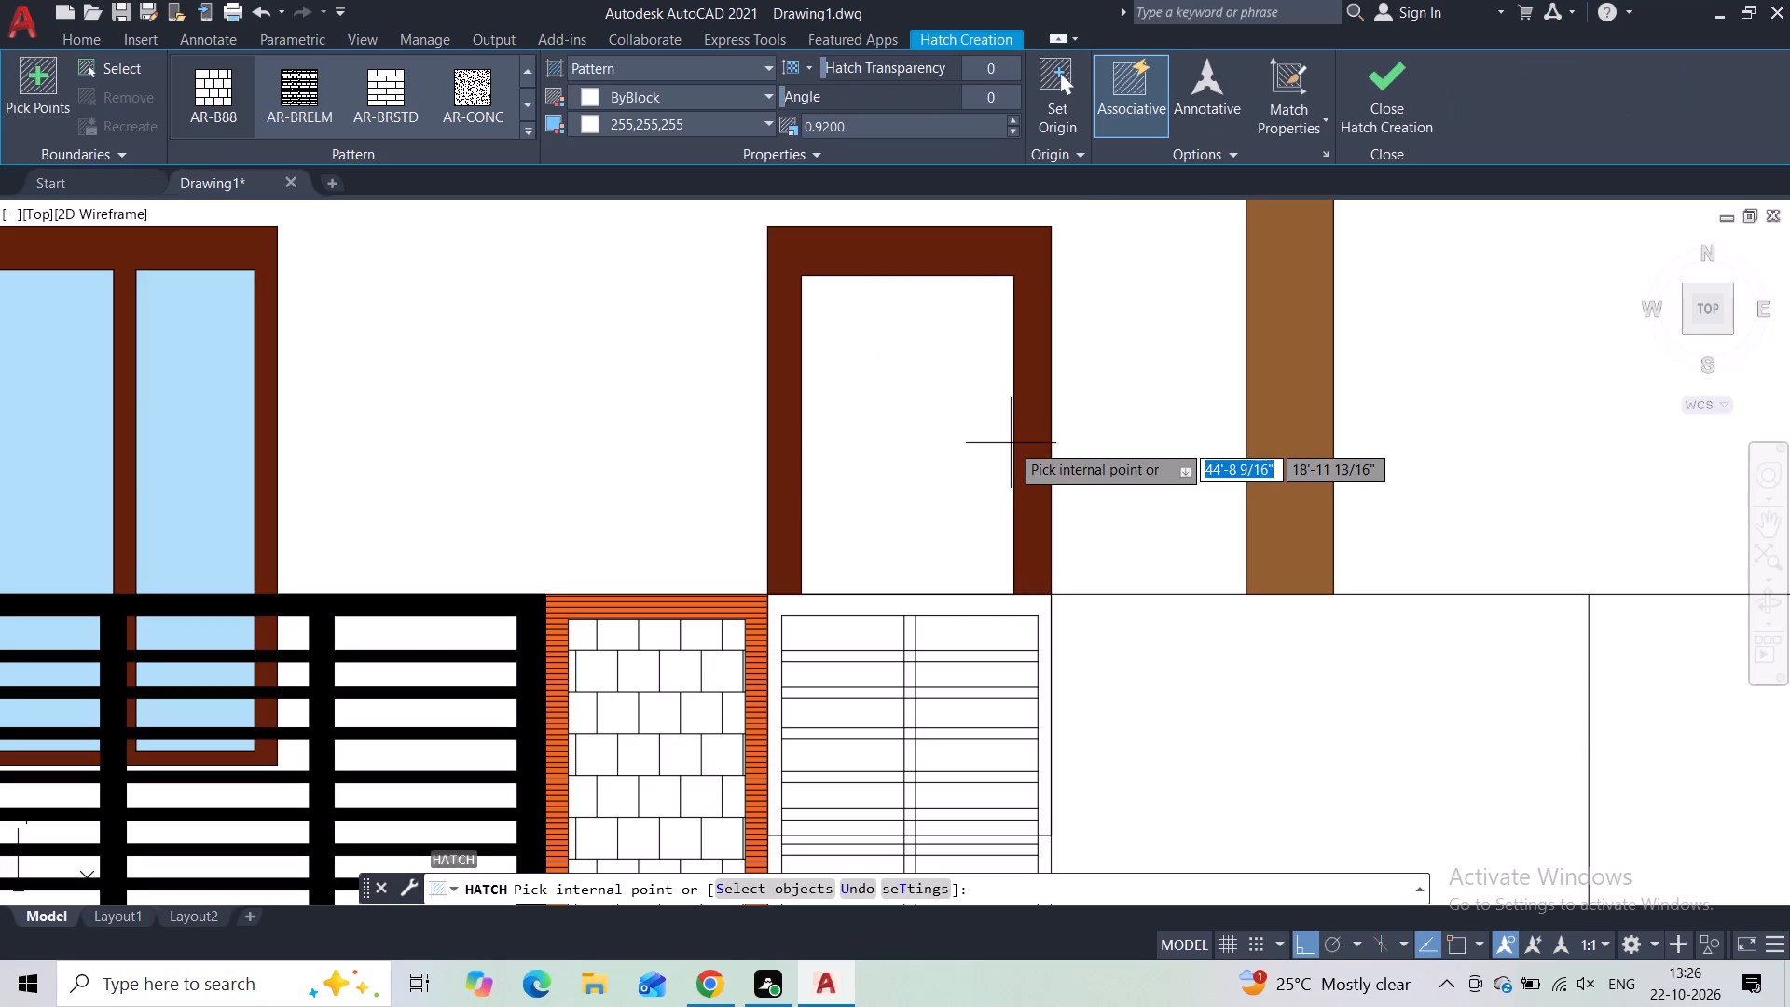
left_click(523, 131)
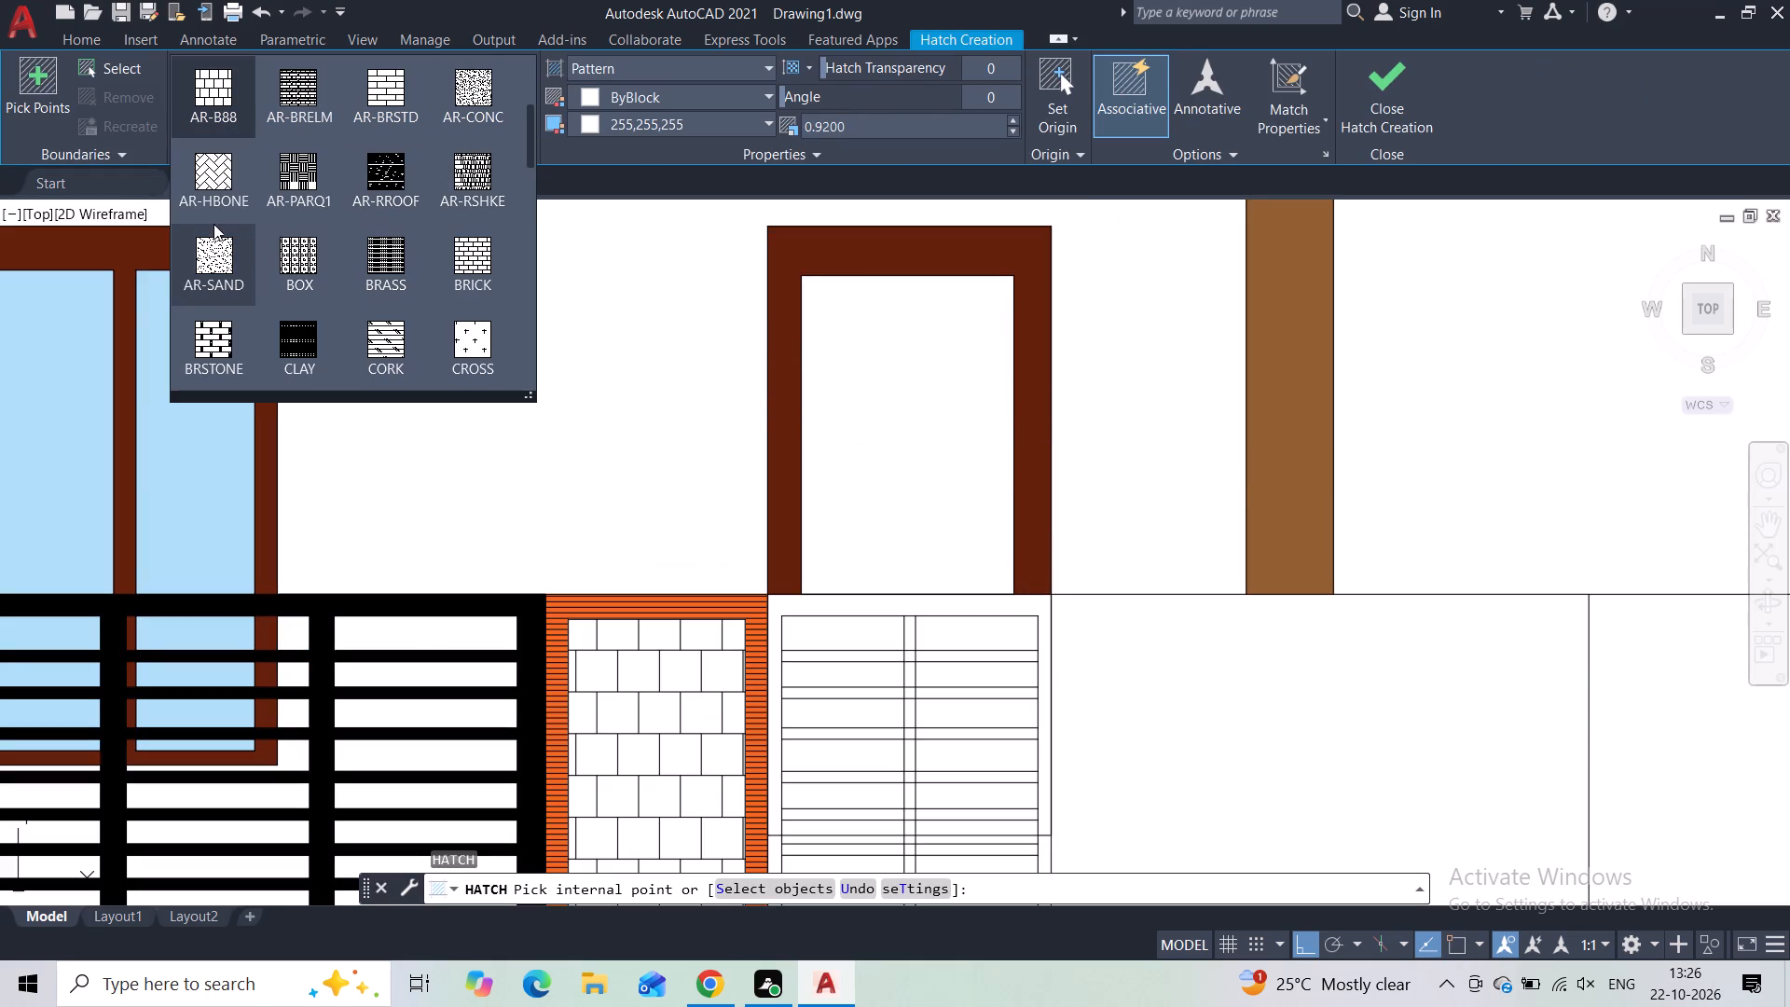
scroll(419, 207, "down", 6)
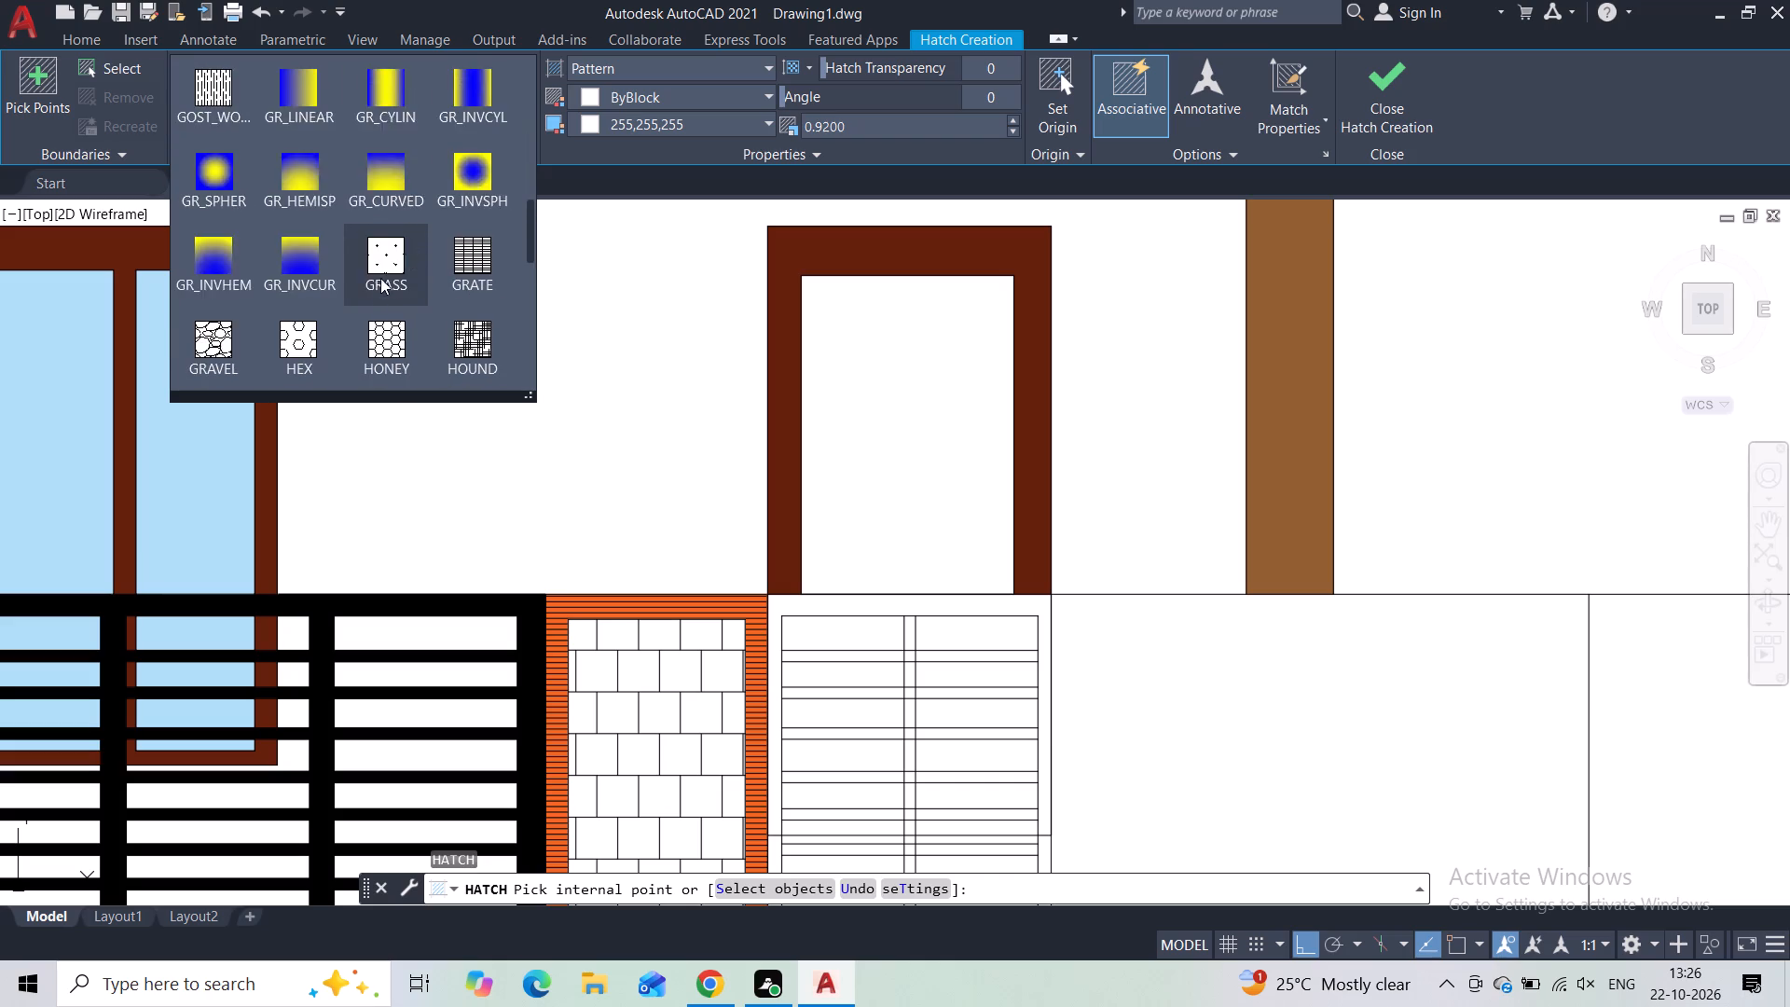
scroll(374, 286, "down", 3)
left_click(237, 210)
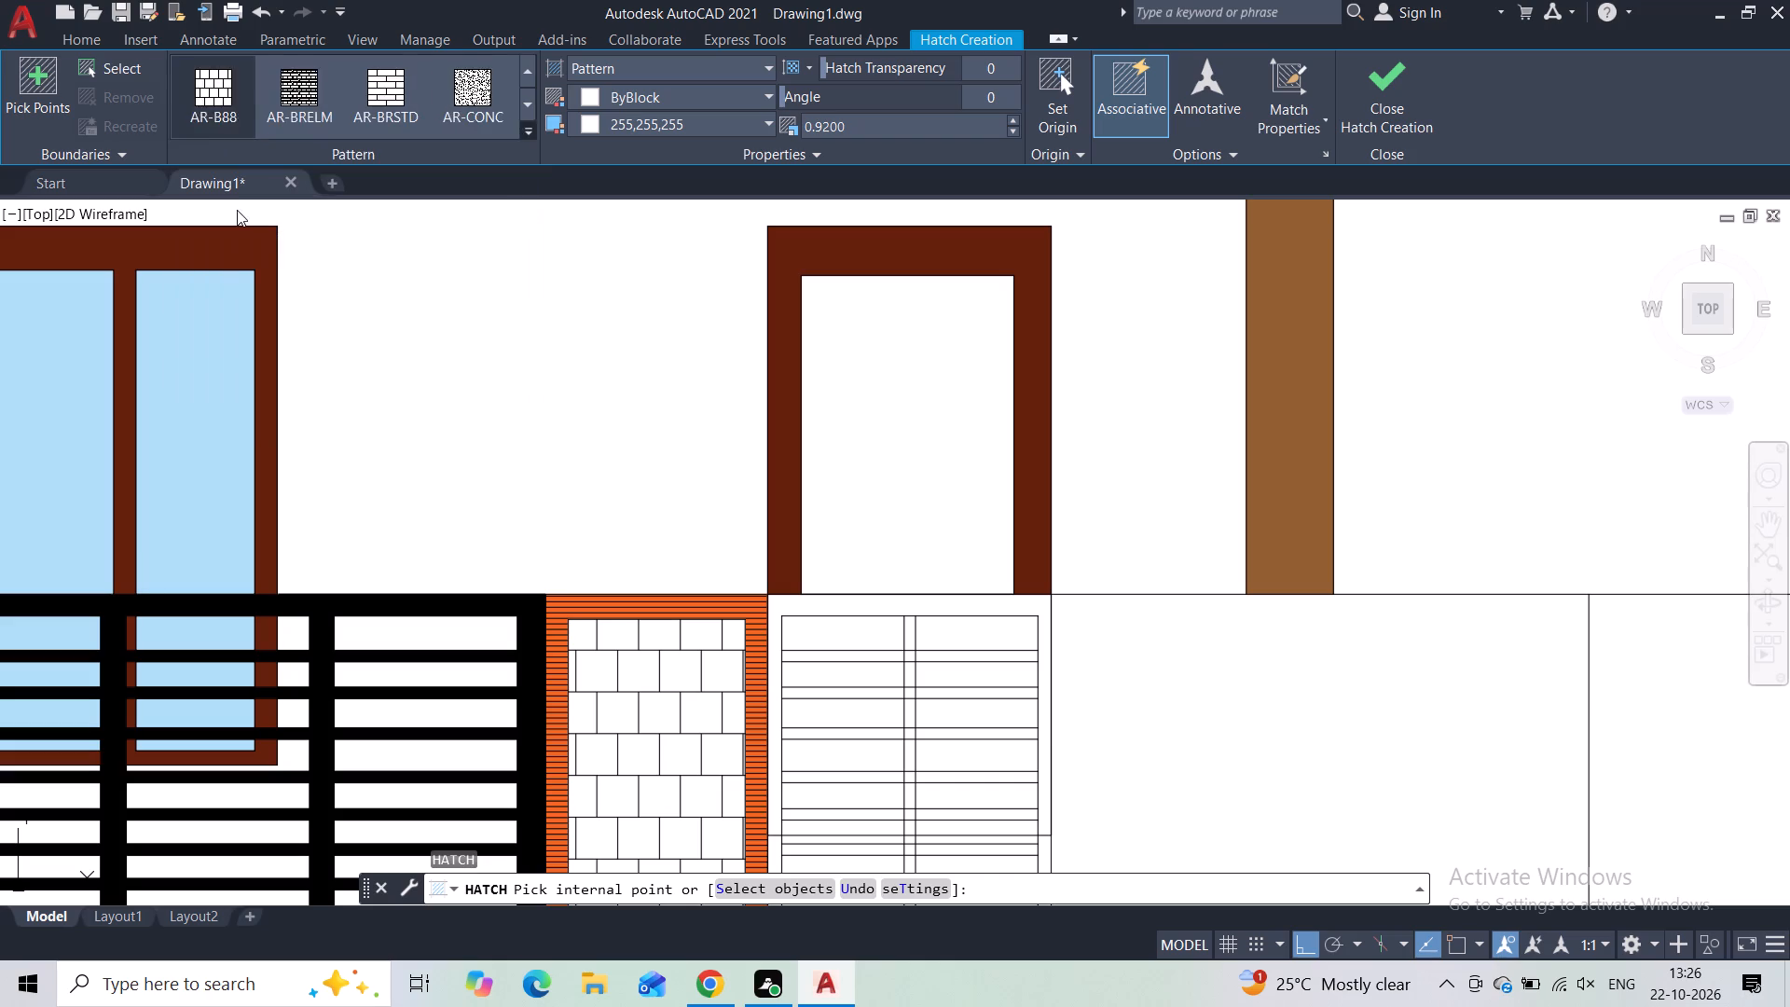
left_click(877, 419)
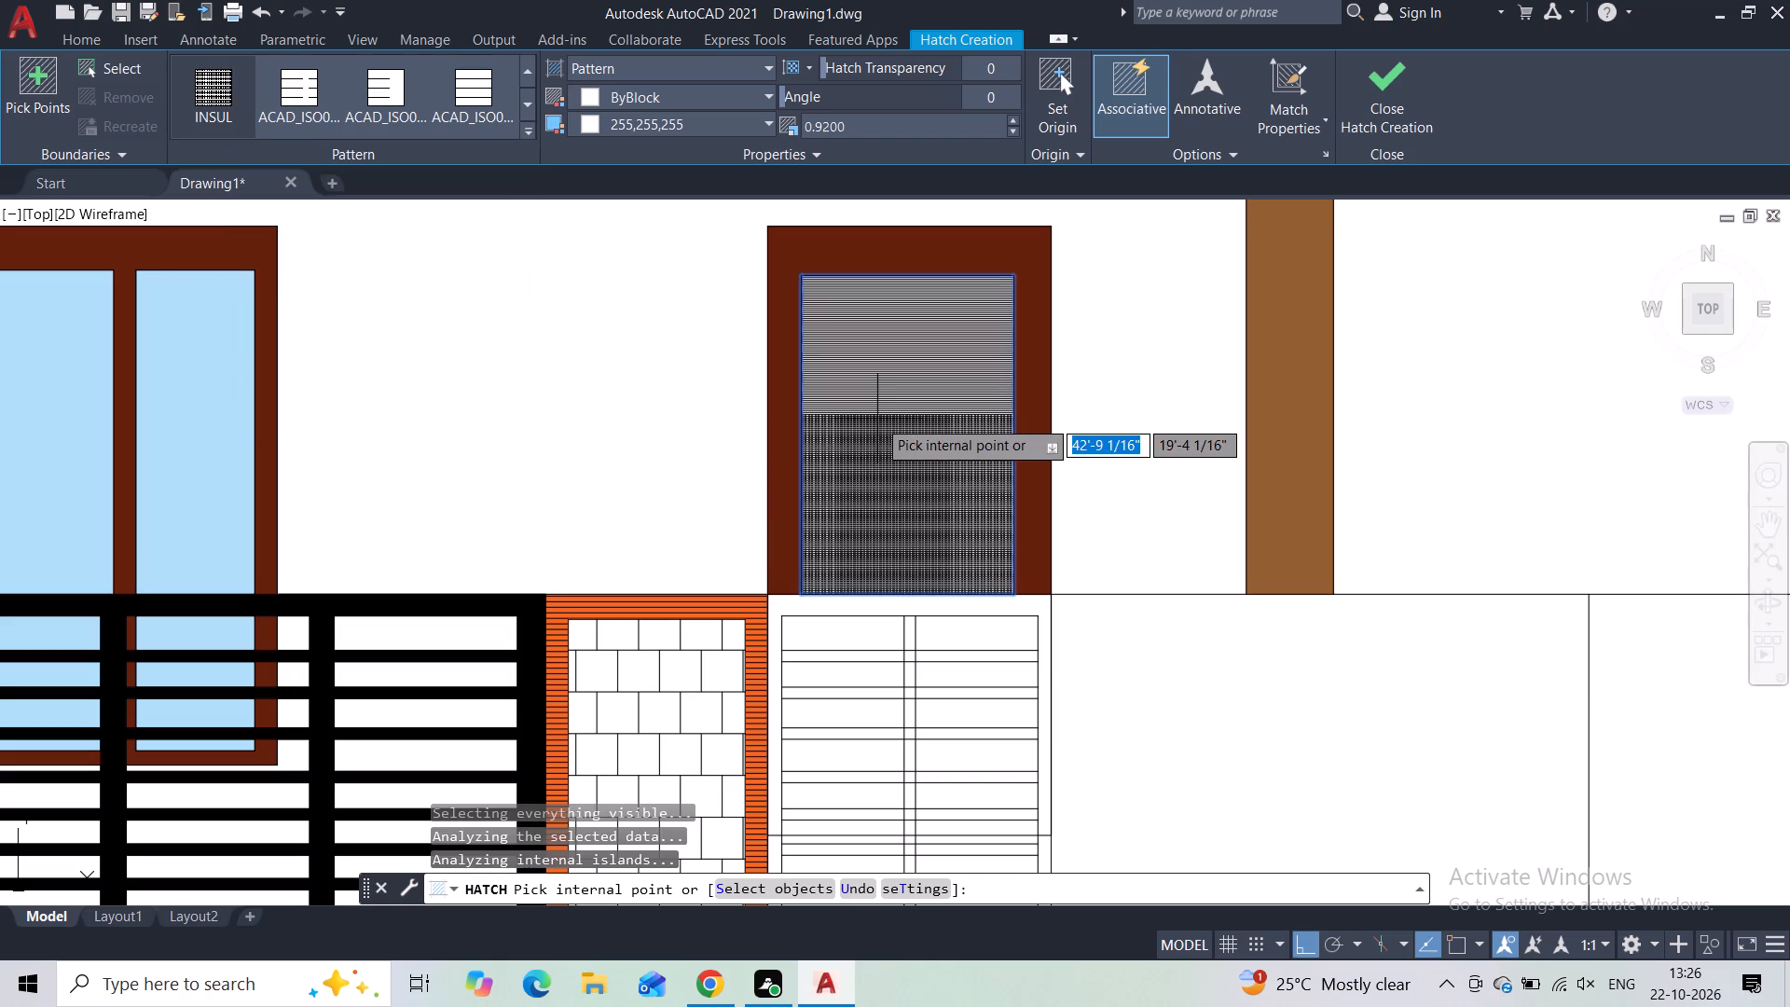
left_click(1018, 125)
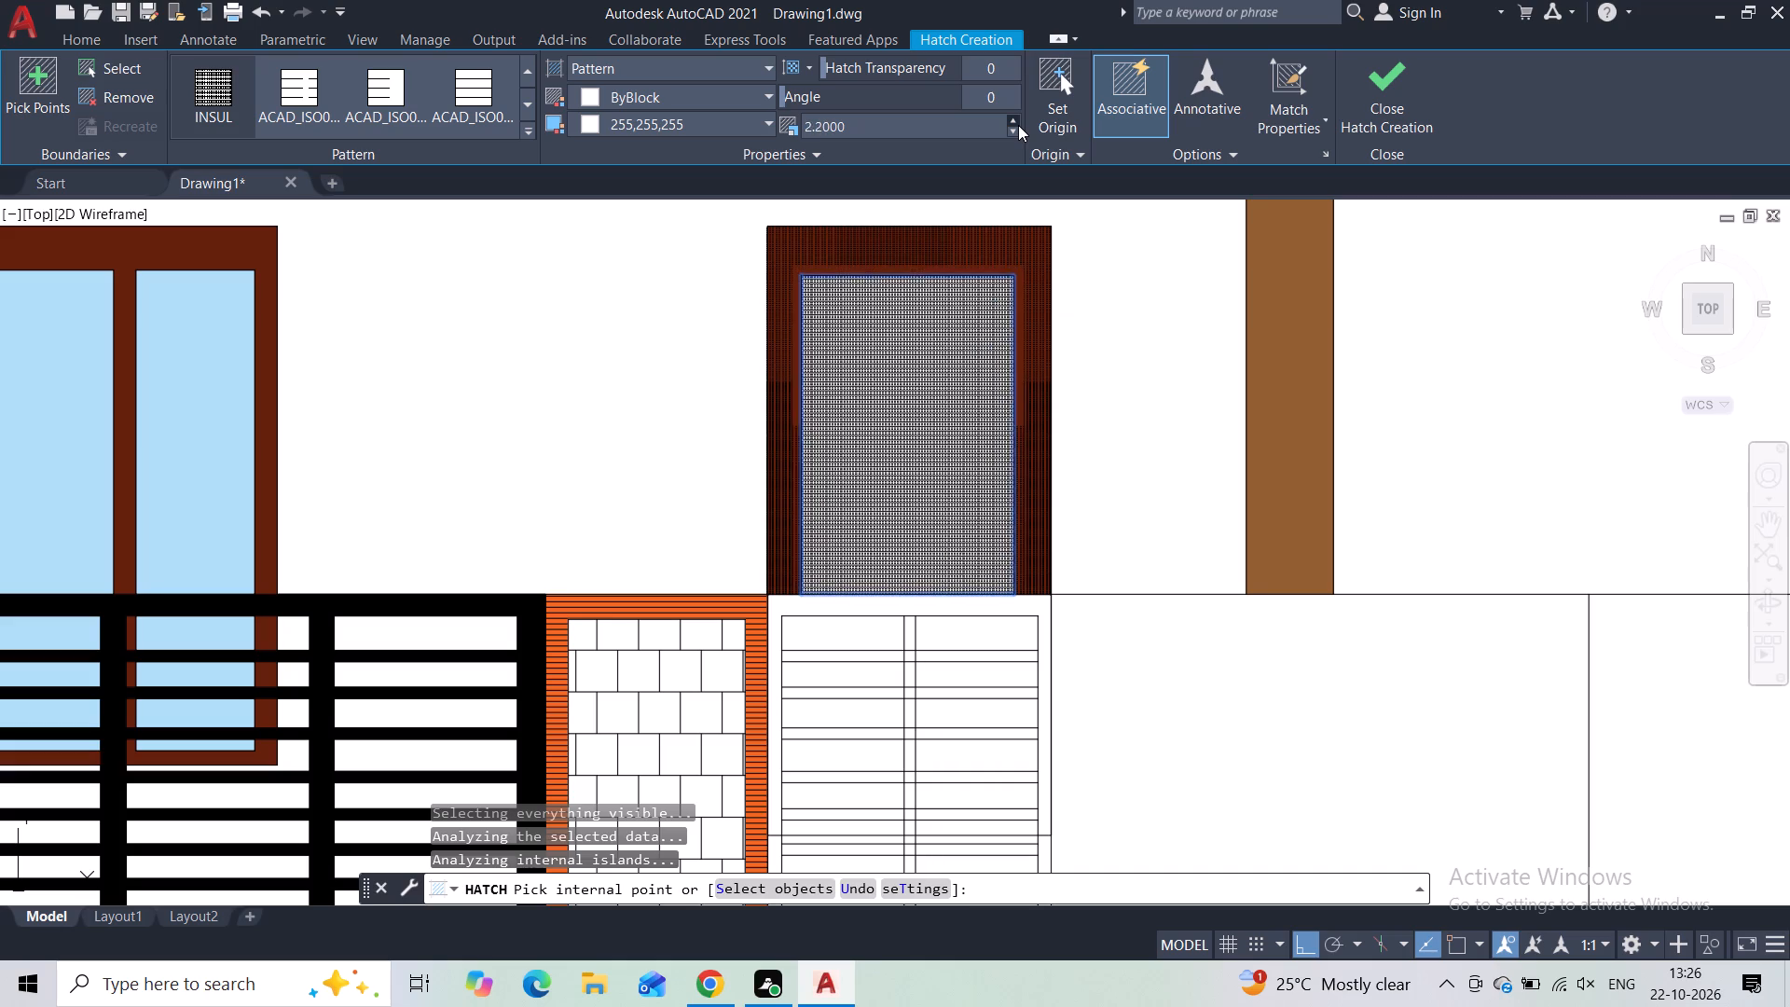
left_click(1344, 89)
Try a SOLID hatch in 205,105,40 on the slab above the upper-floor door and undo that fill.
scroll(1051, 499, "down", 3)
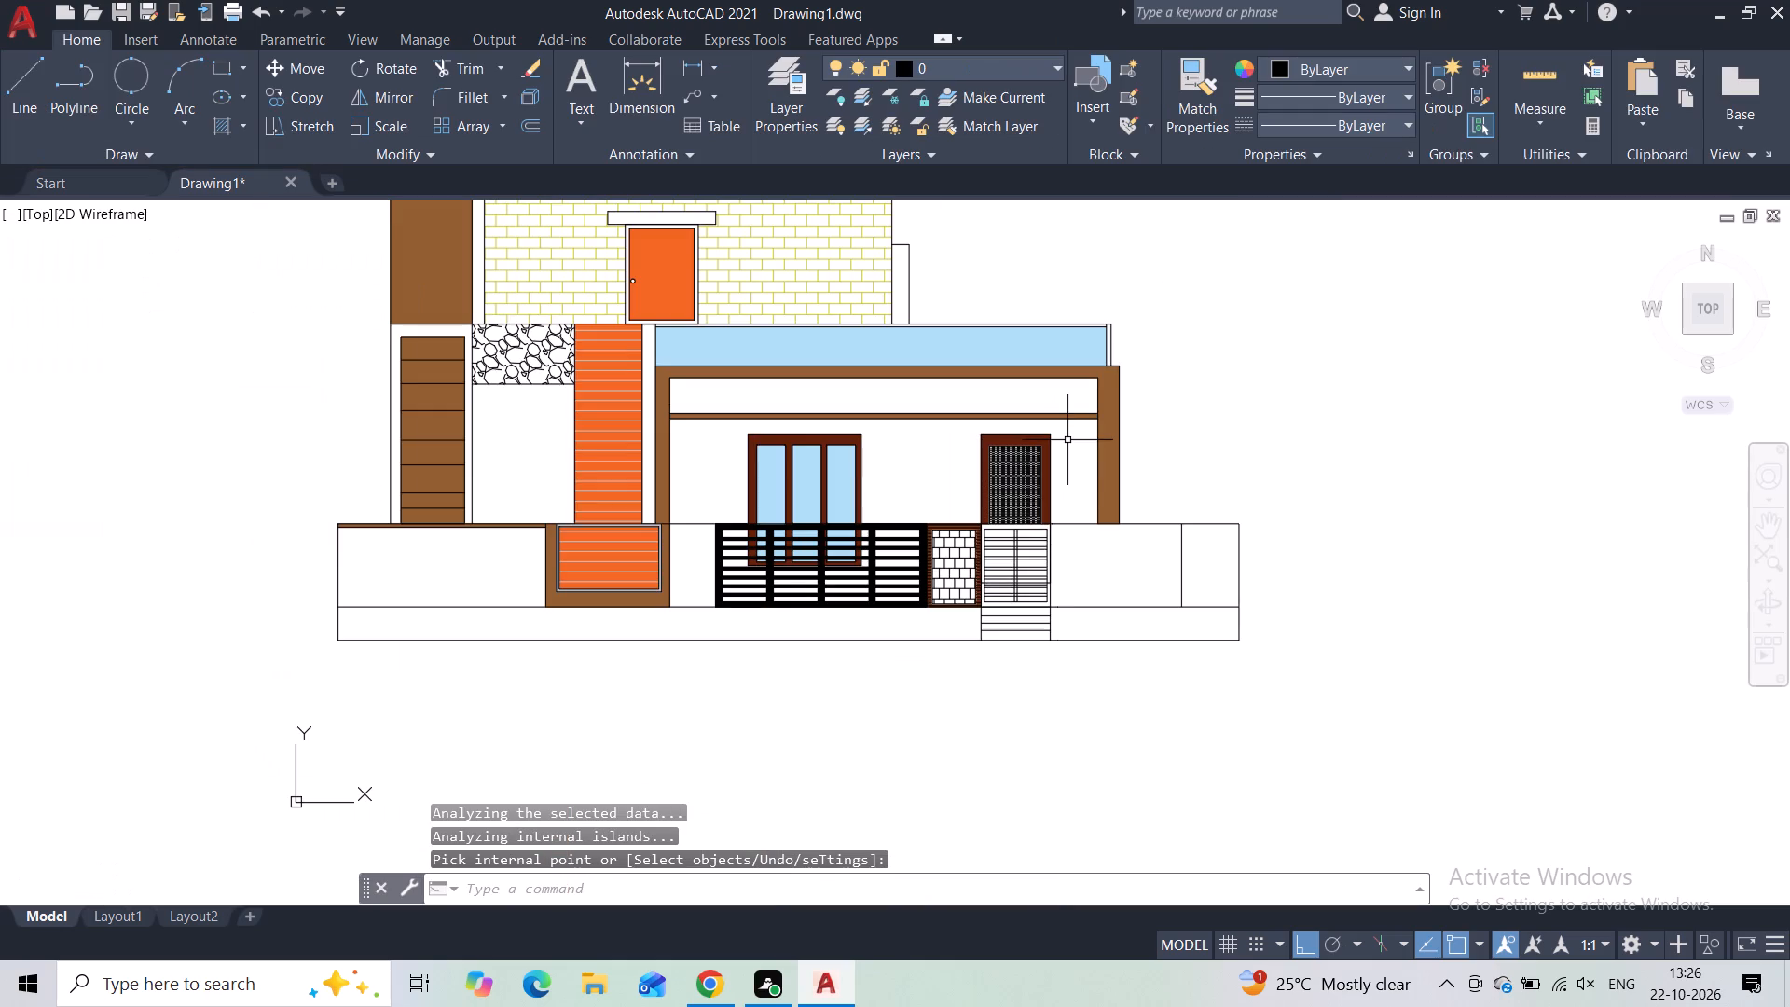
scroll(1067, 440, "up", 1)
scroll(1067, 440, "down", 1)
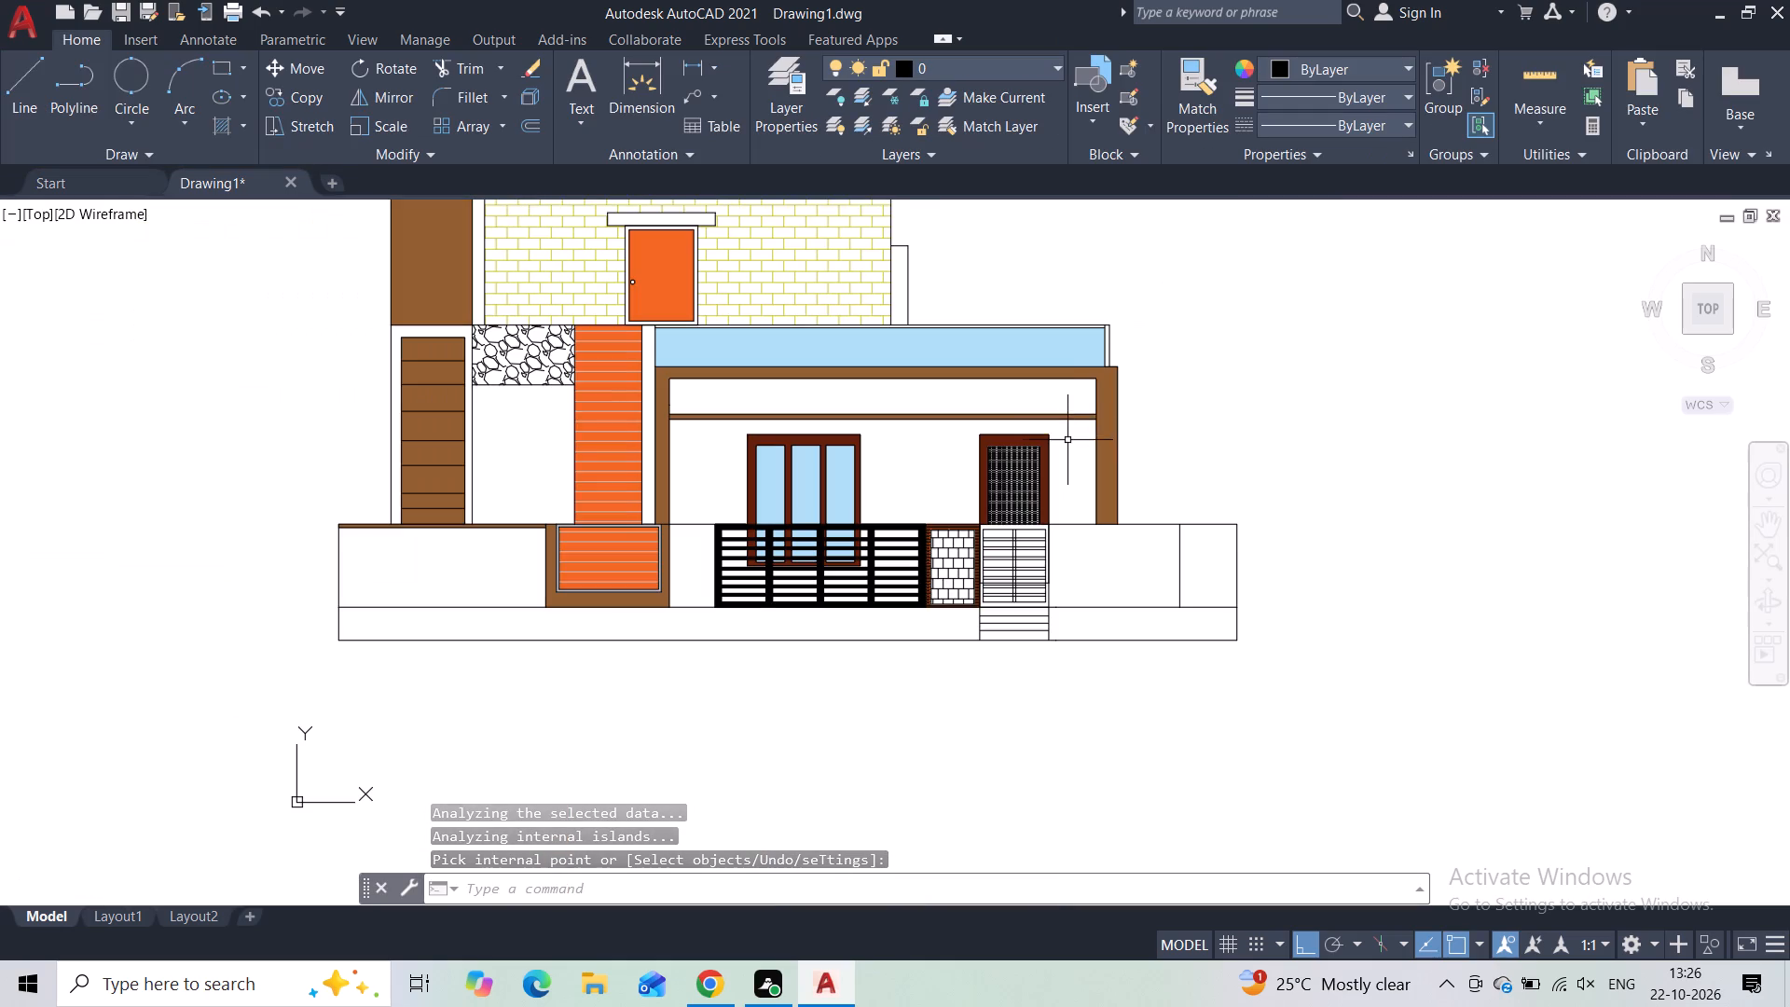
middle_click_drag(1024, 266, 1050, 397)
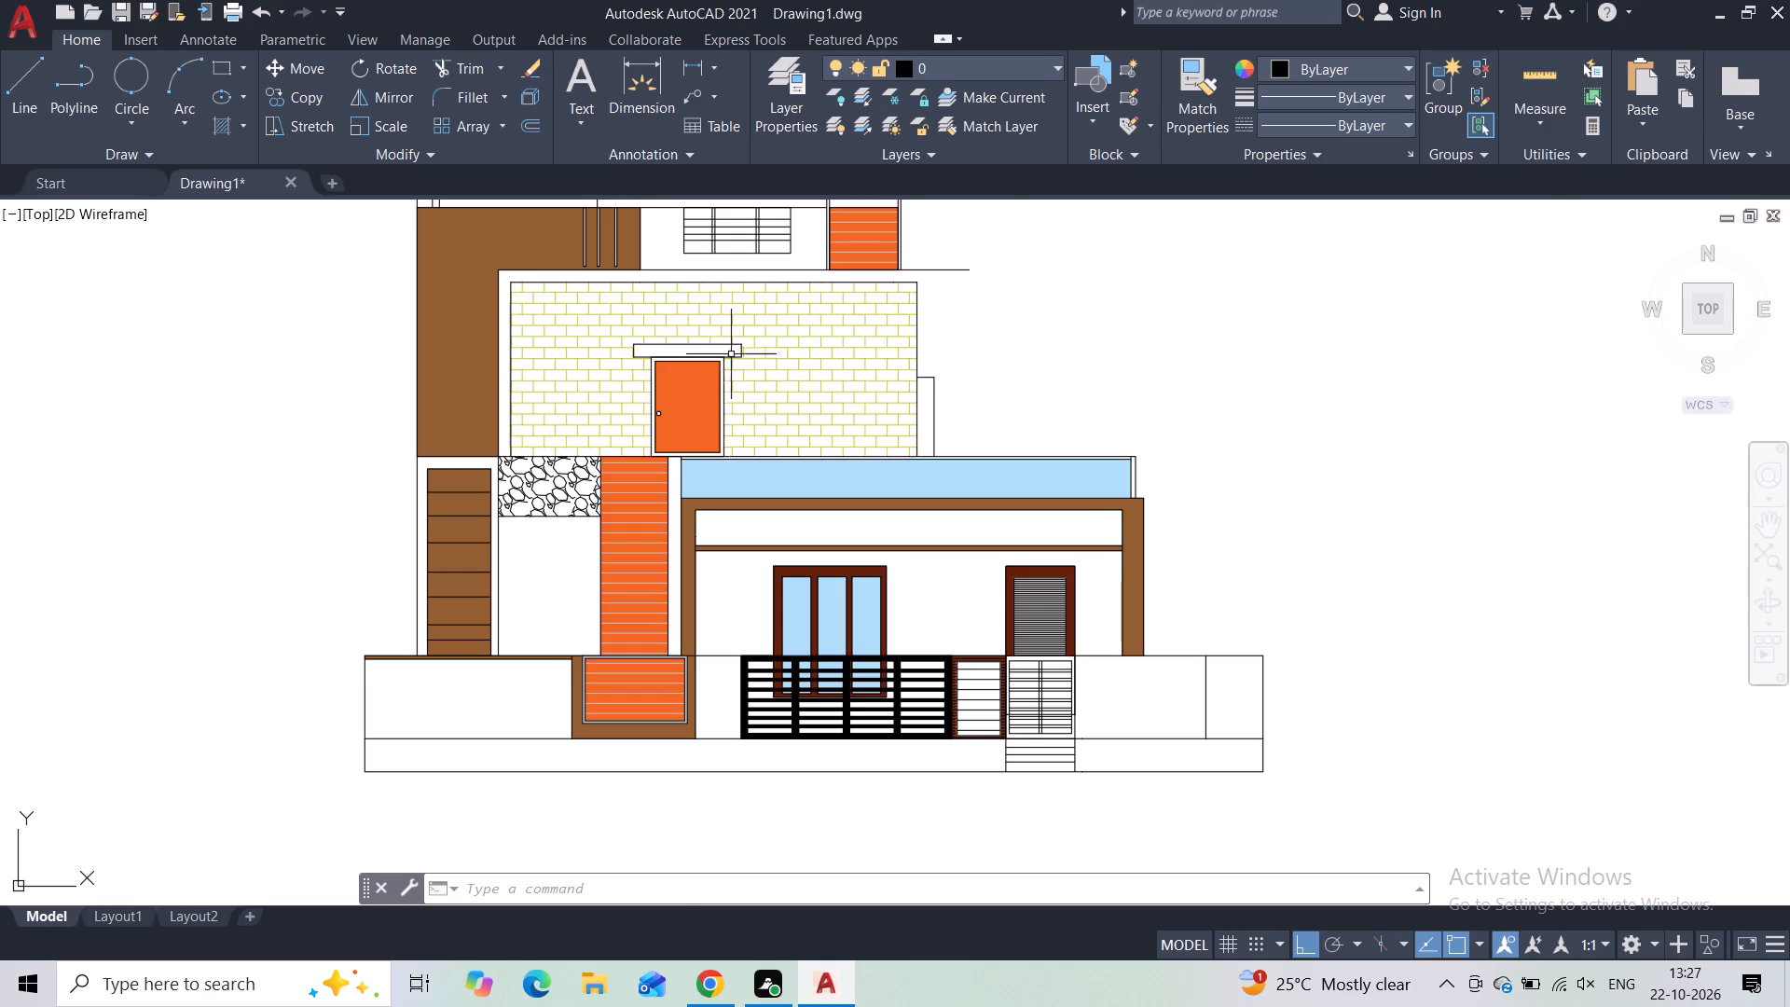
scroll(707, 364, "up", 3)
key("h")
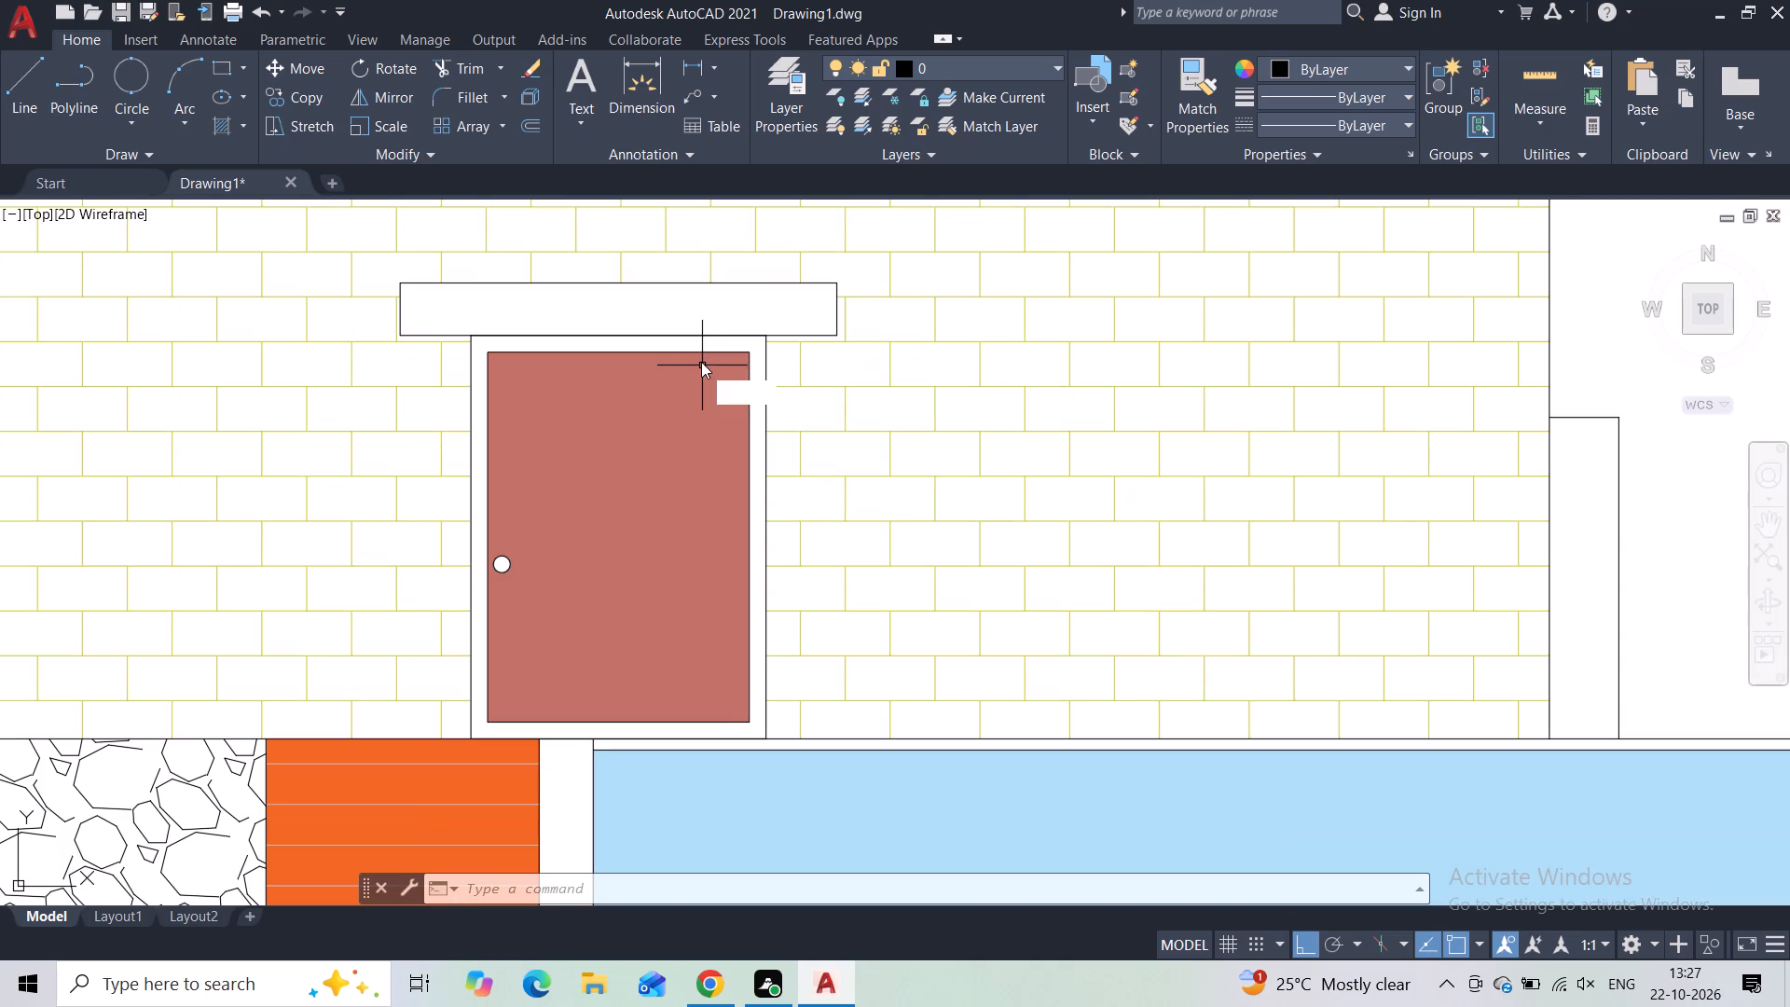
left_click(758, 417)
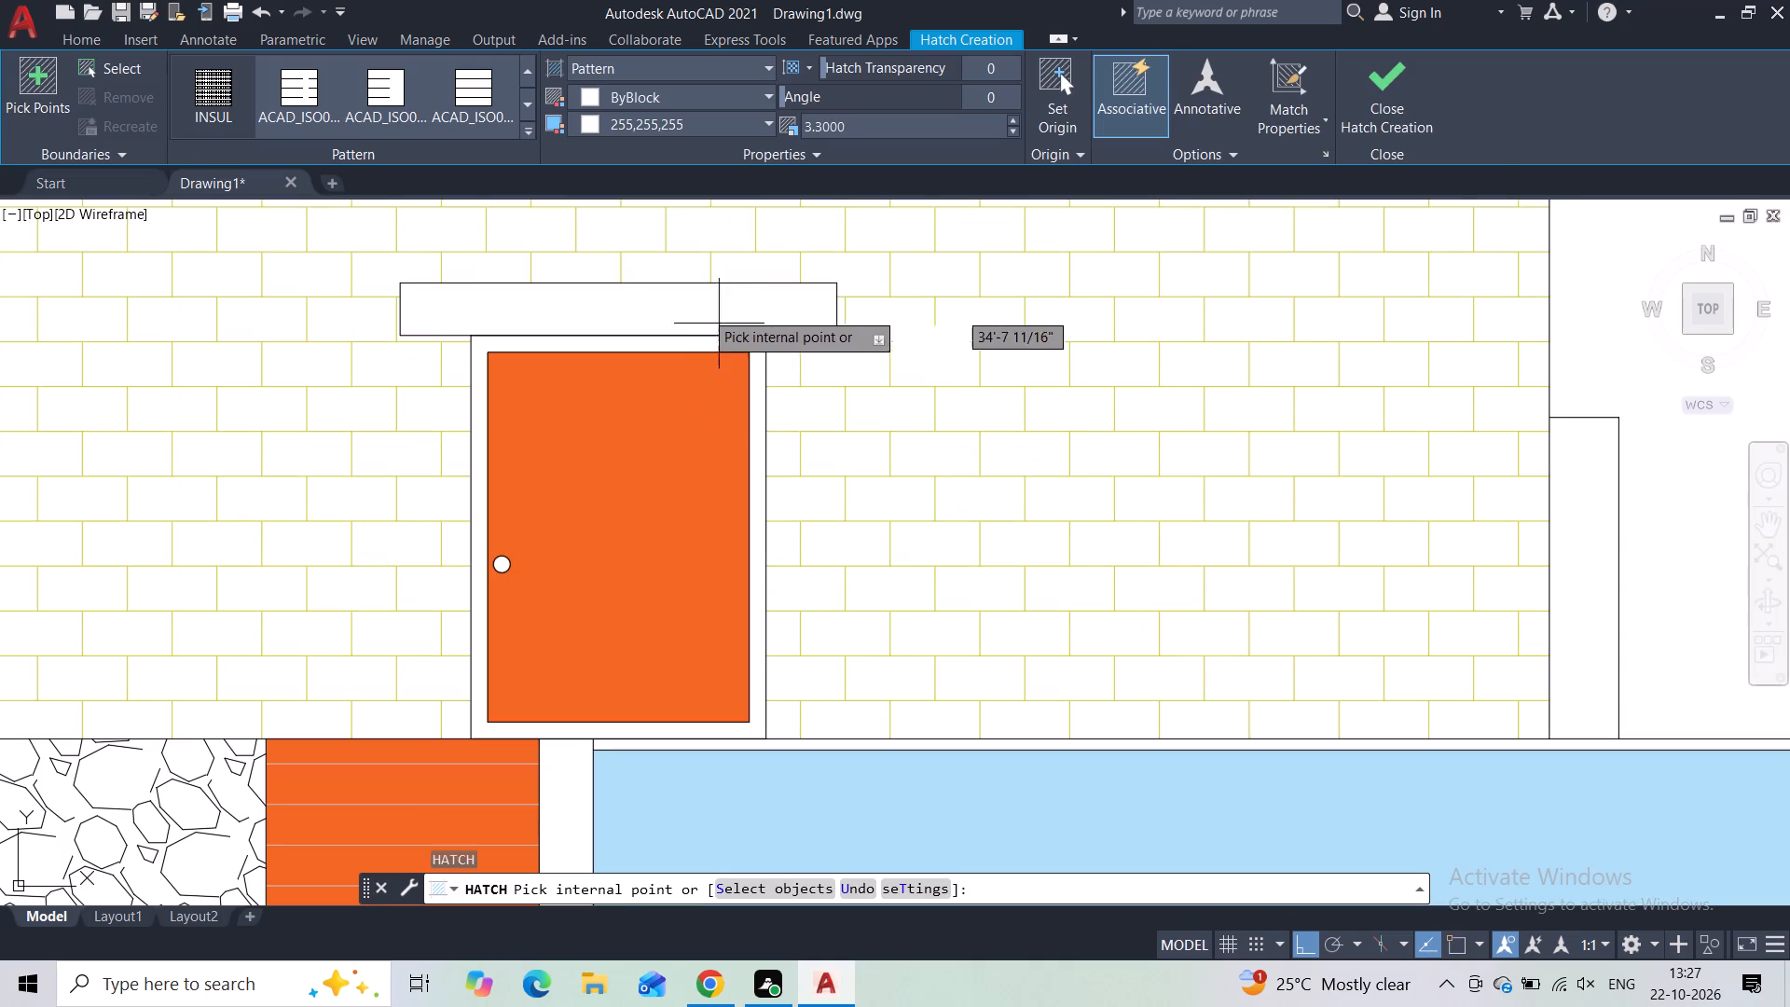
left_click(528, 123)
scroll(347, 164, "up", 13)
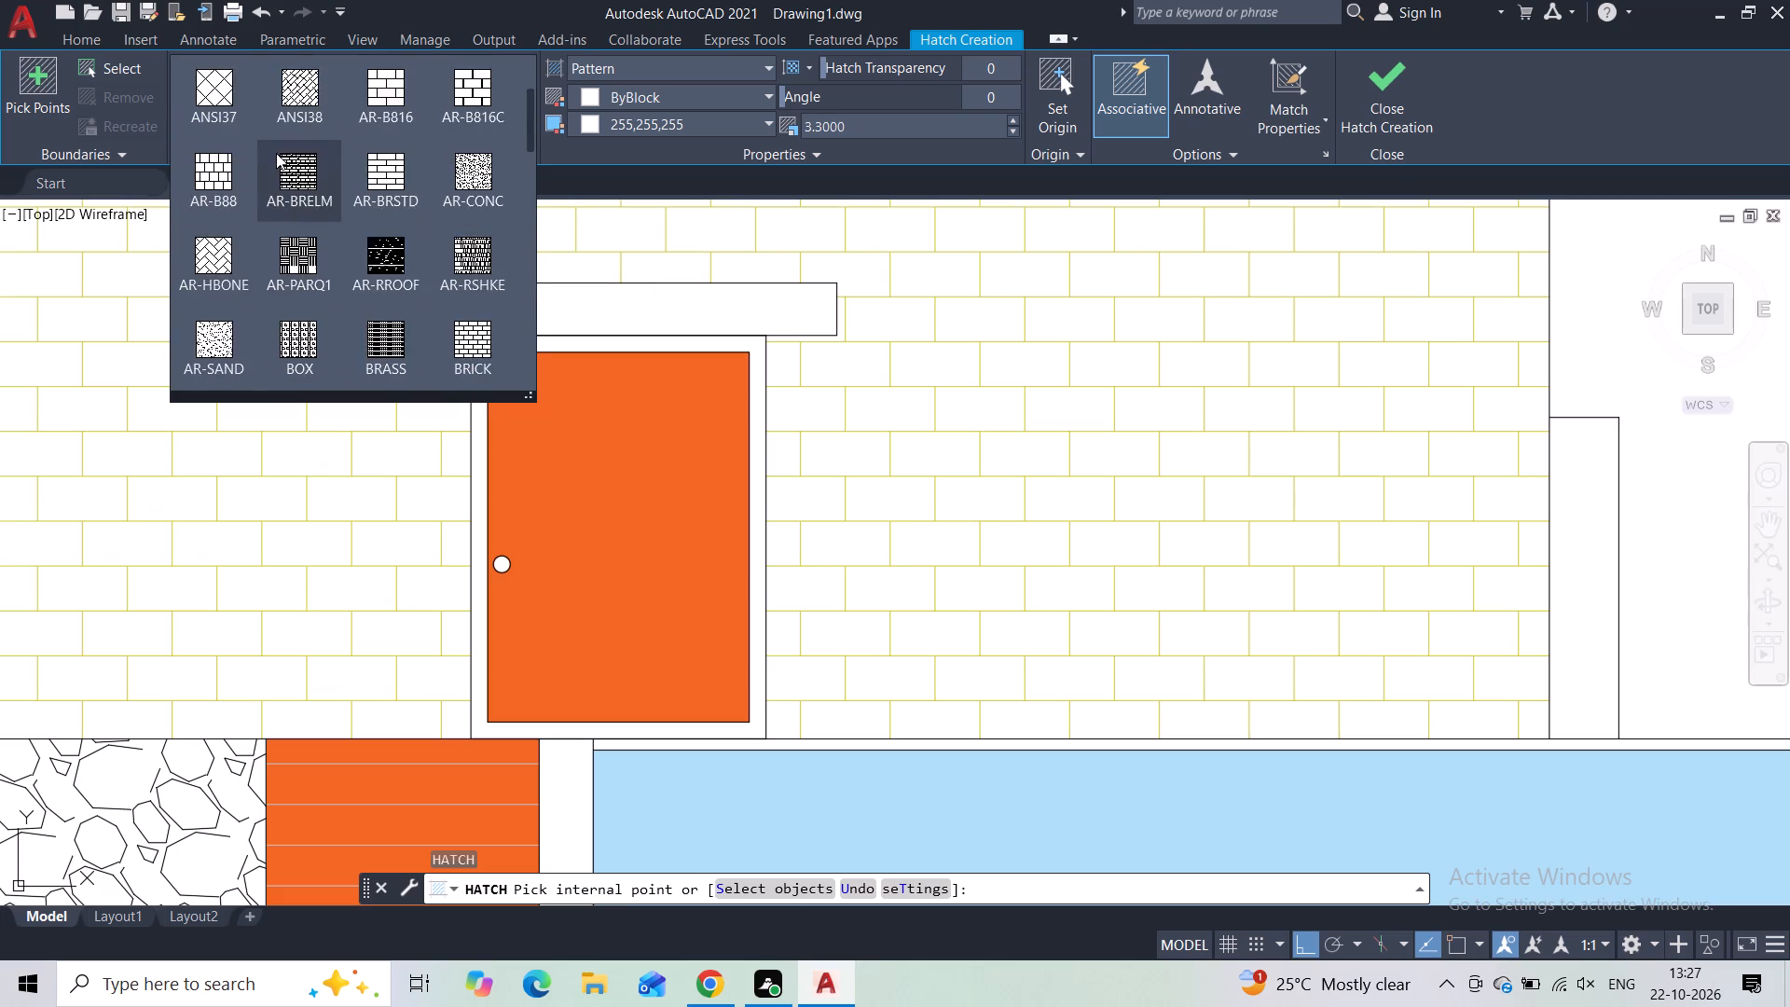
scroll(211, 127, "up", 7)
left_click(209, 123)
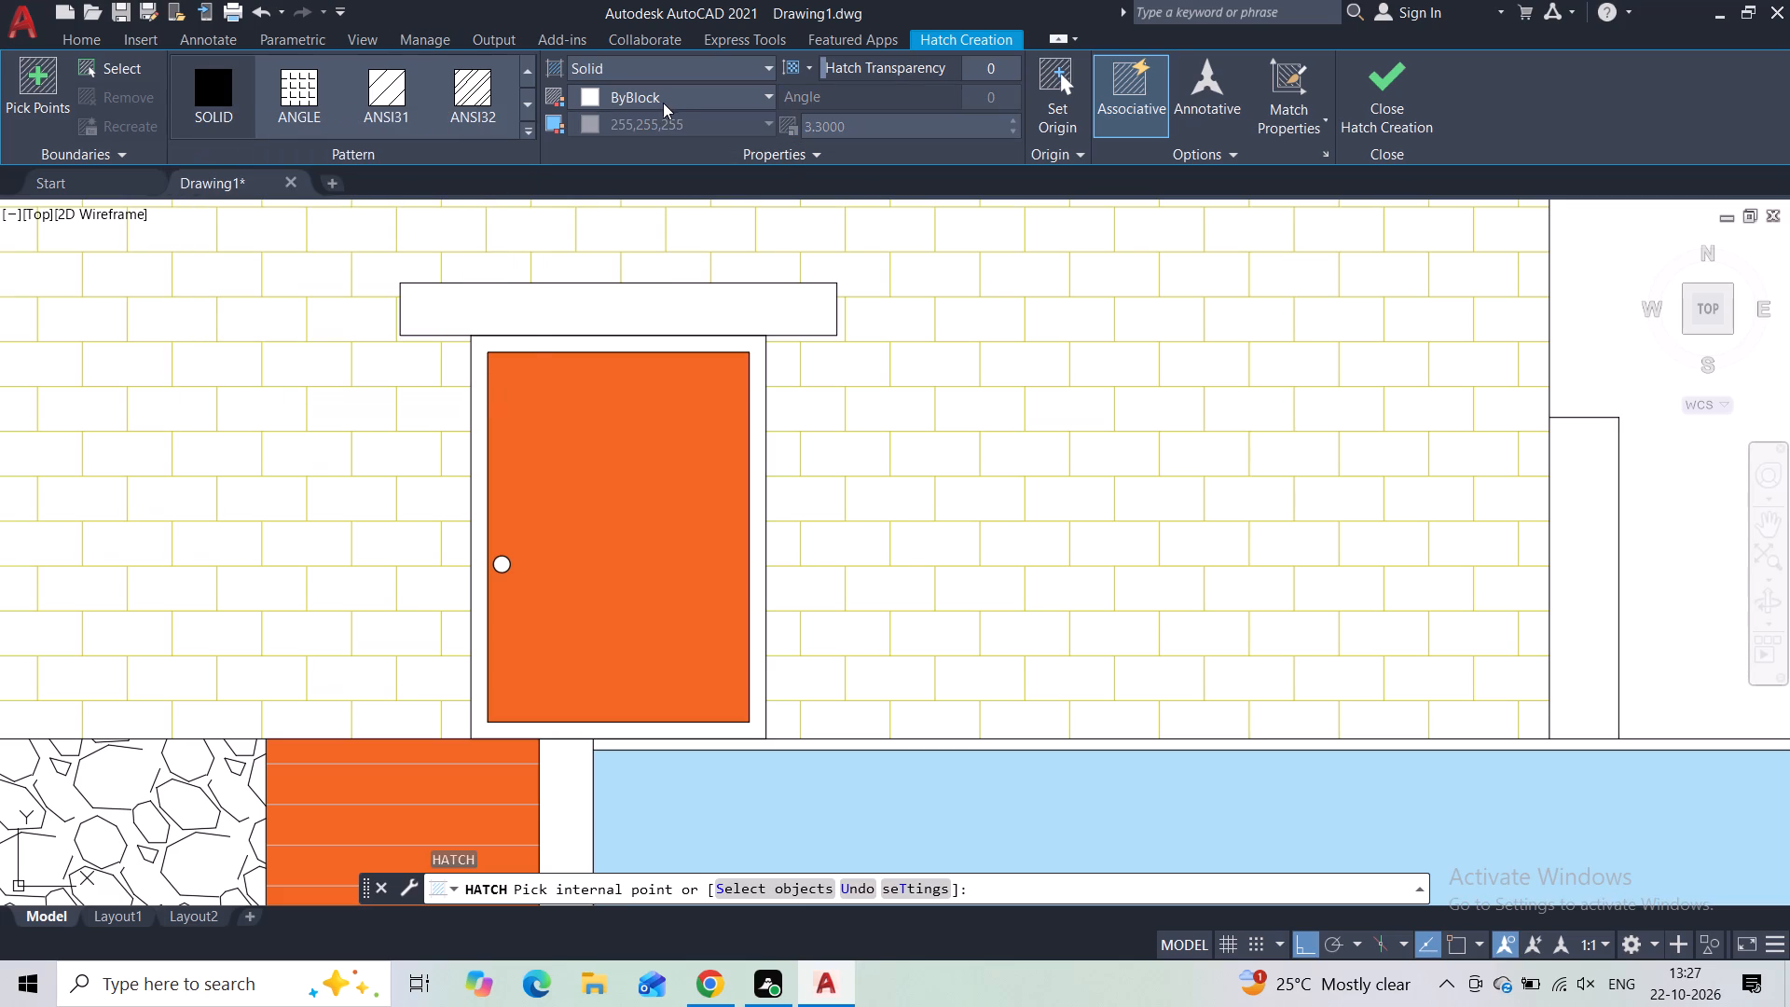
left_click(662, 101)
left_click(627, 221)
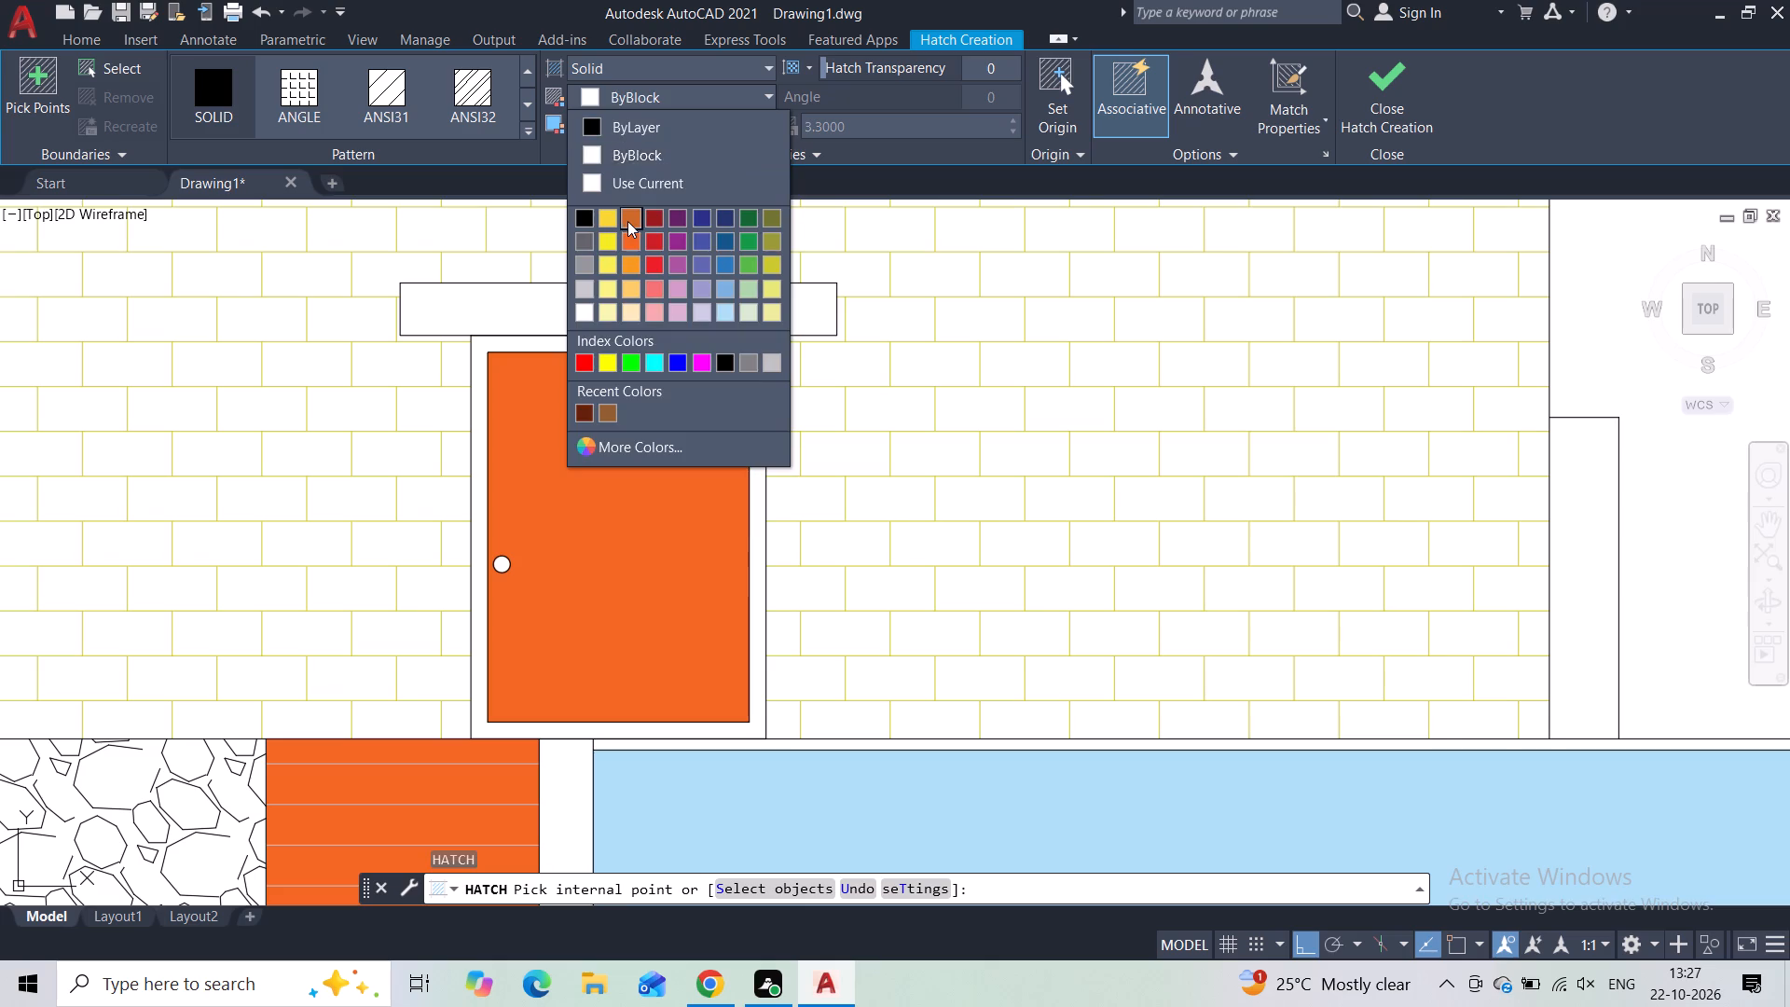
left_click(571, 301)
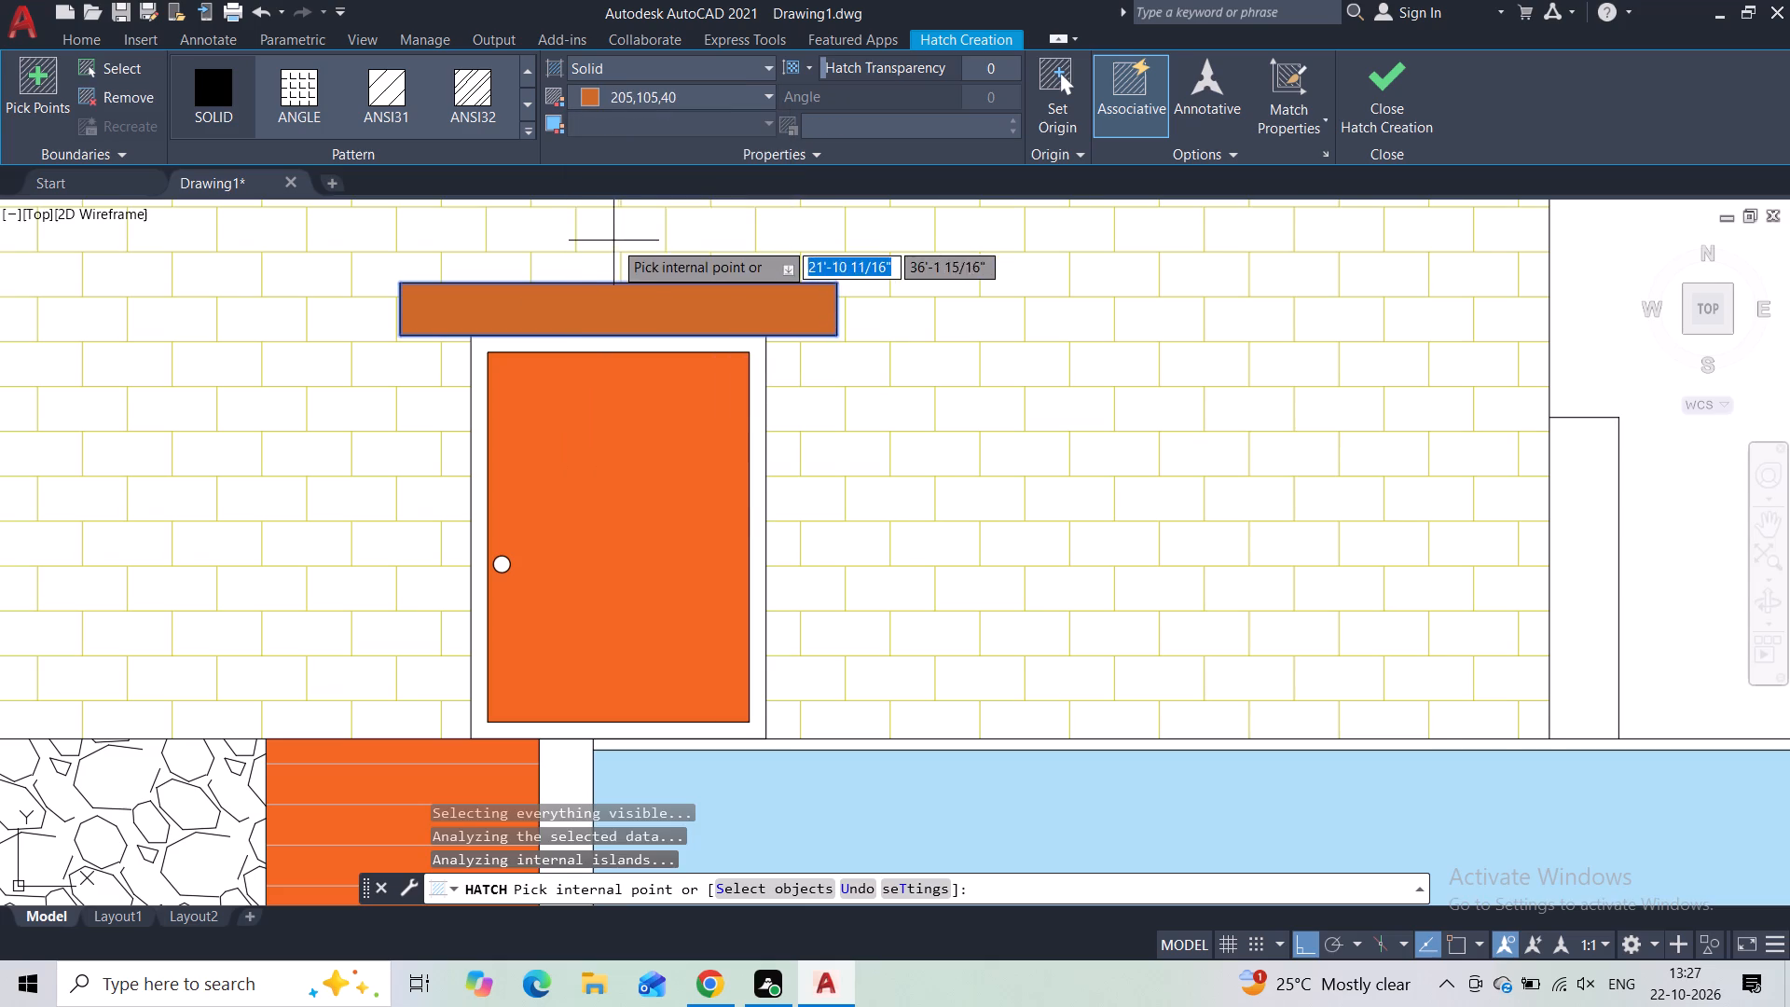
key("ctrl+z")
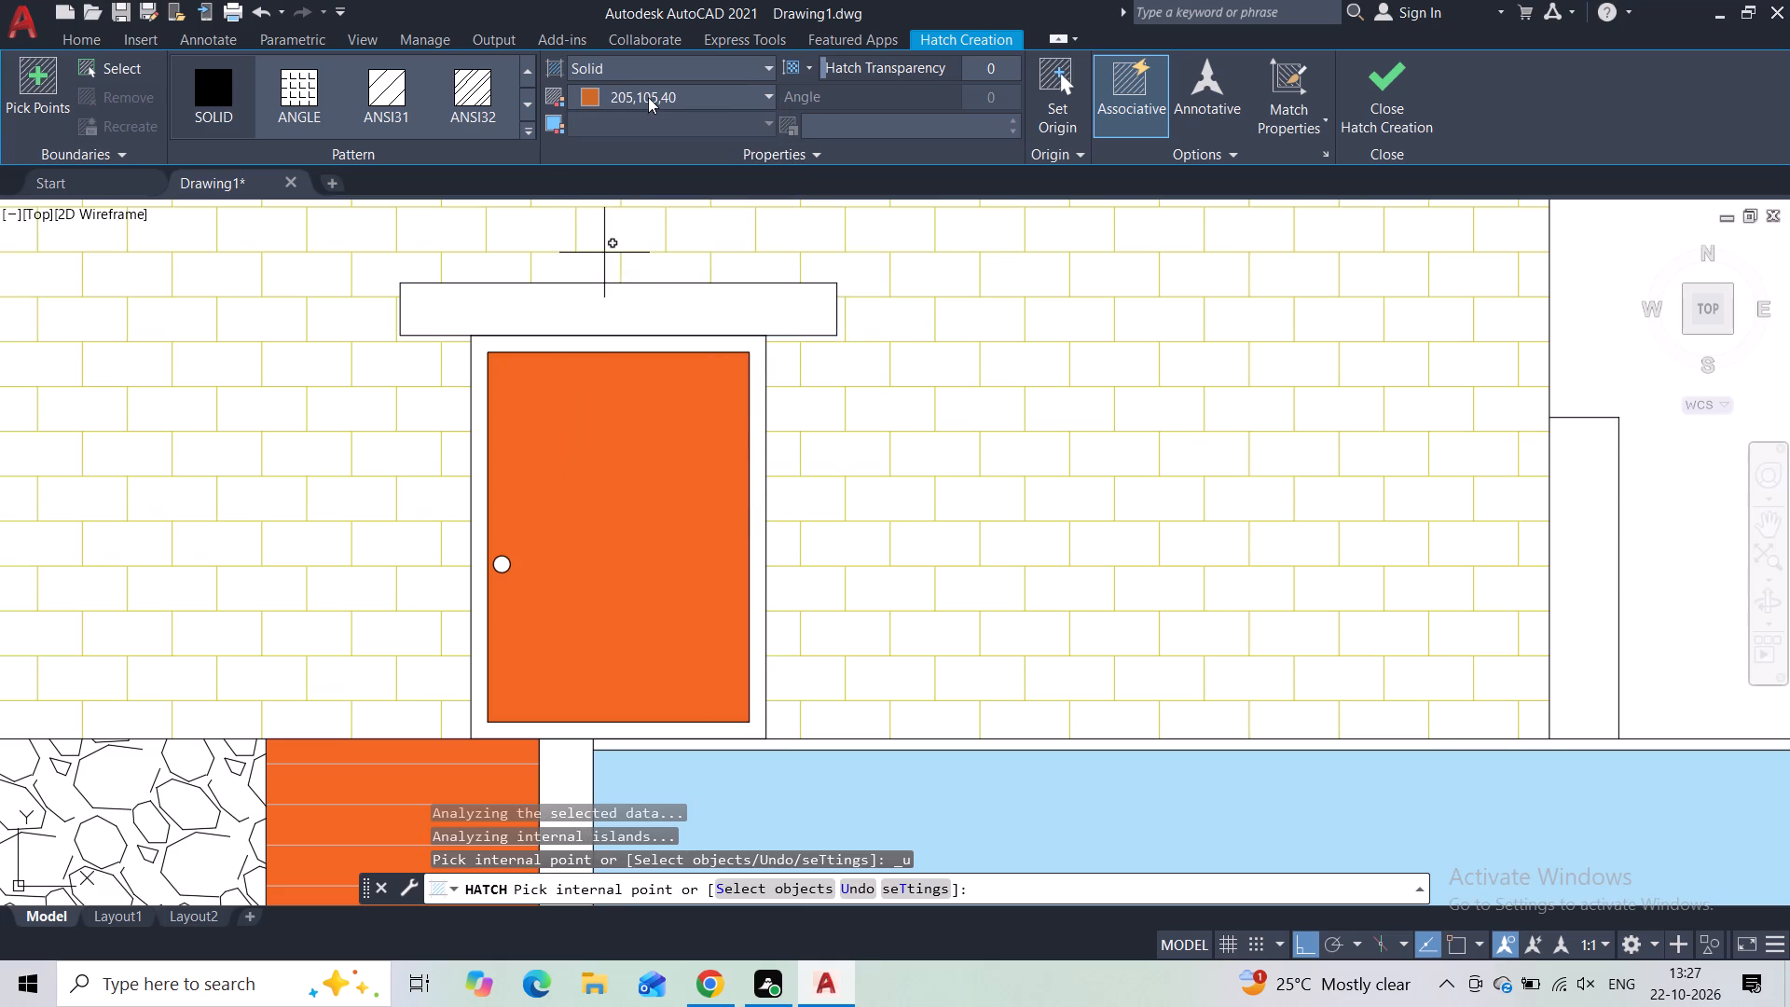
Fill the upper-floor door surround and the ground-floor door frame with a solid hatch in 242,103,34 and finish the hatch.
left_click(648, 97)
left_click(626, 210)
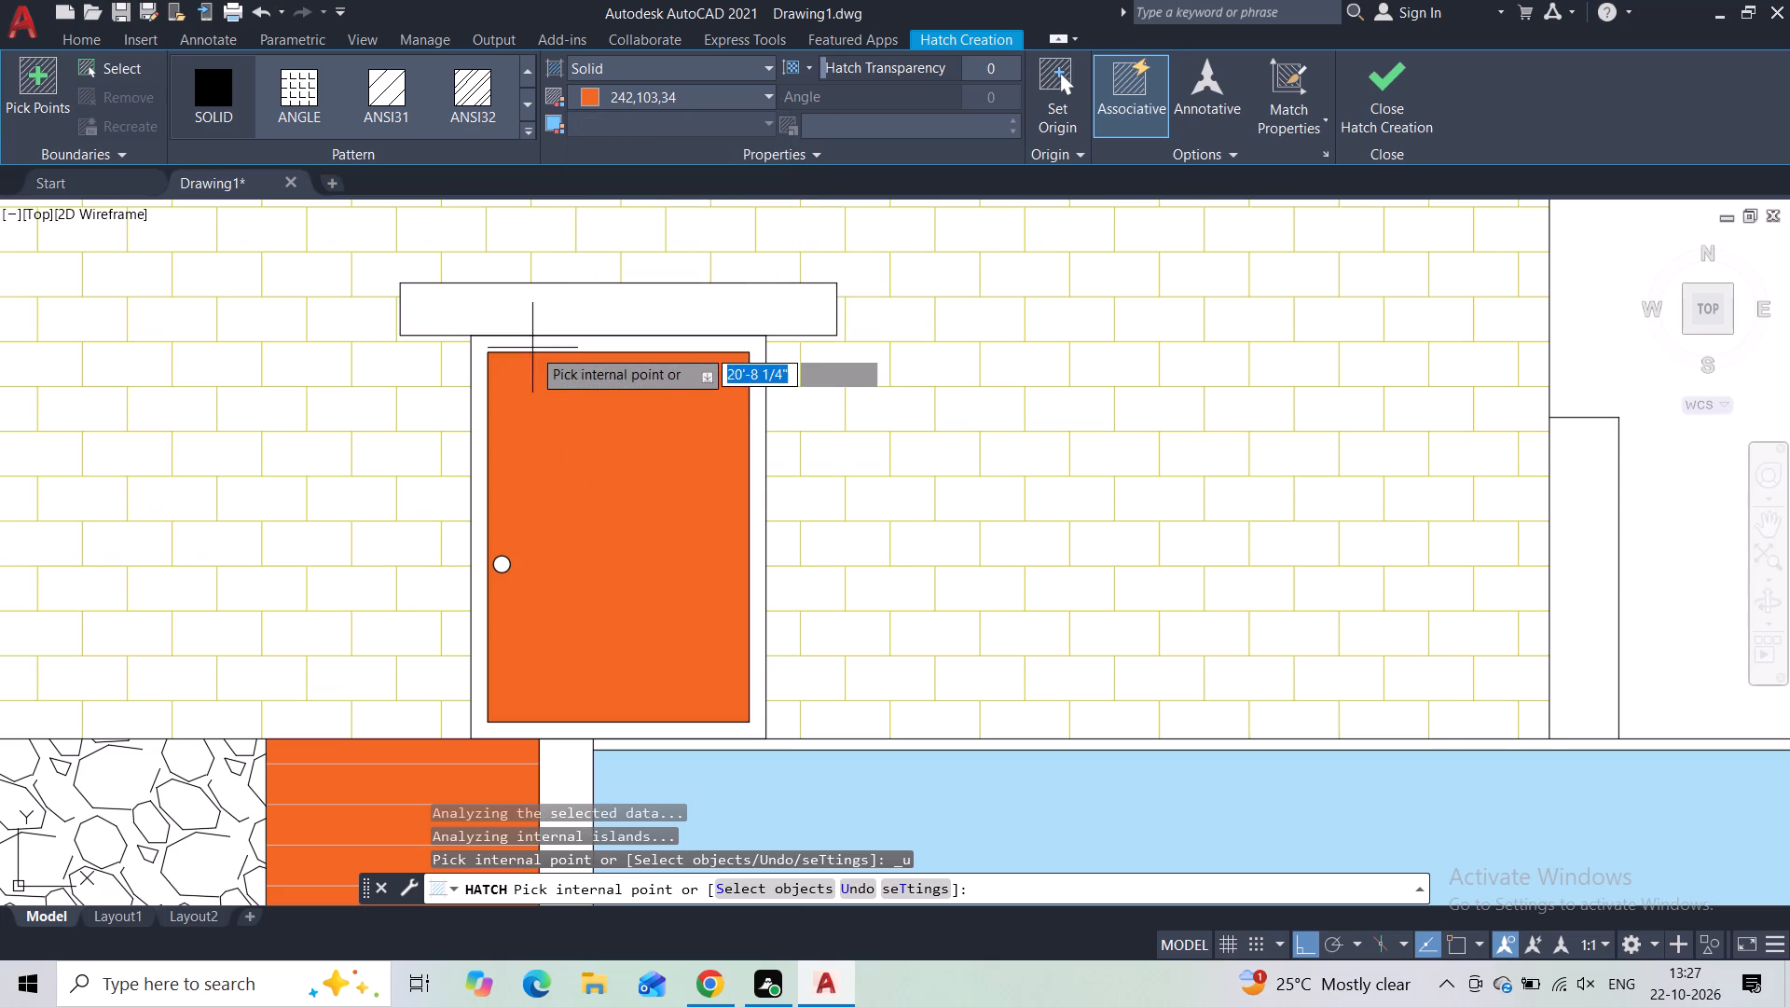
left_click(532, 347)
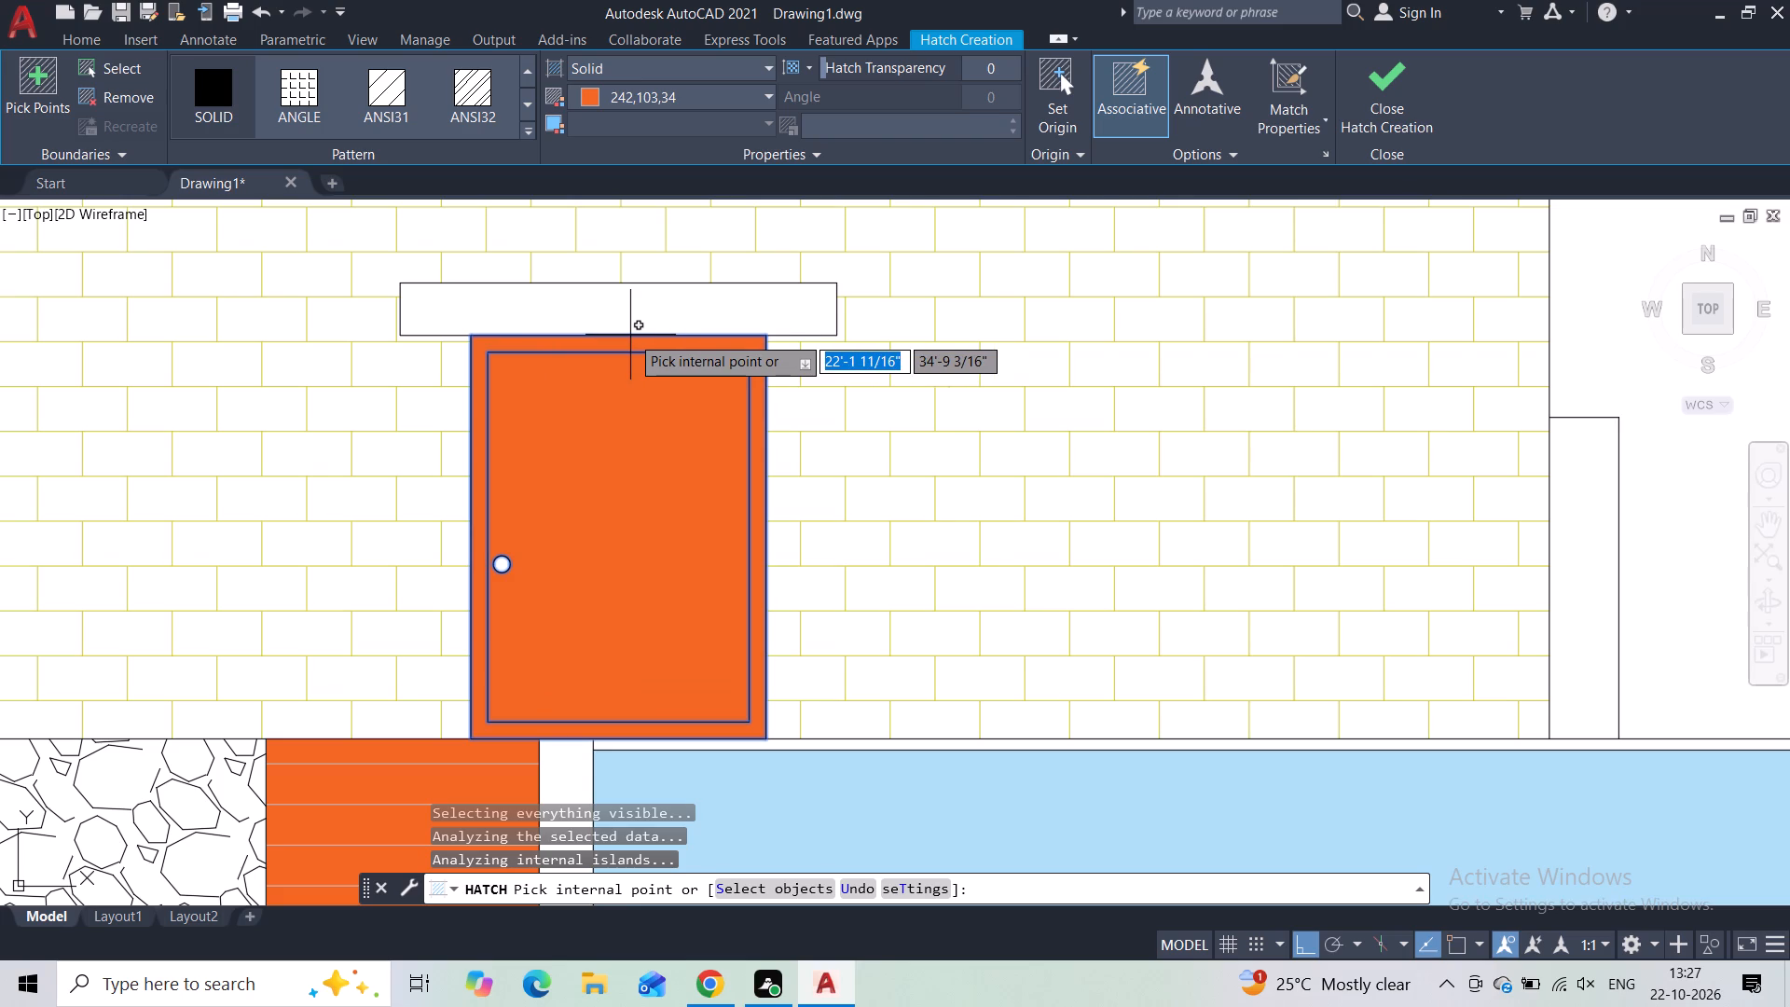
scroll(628, 338, "down", 3)
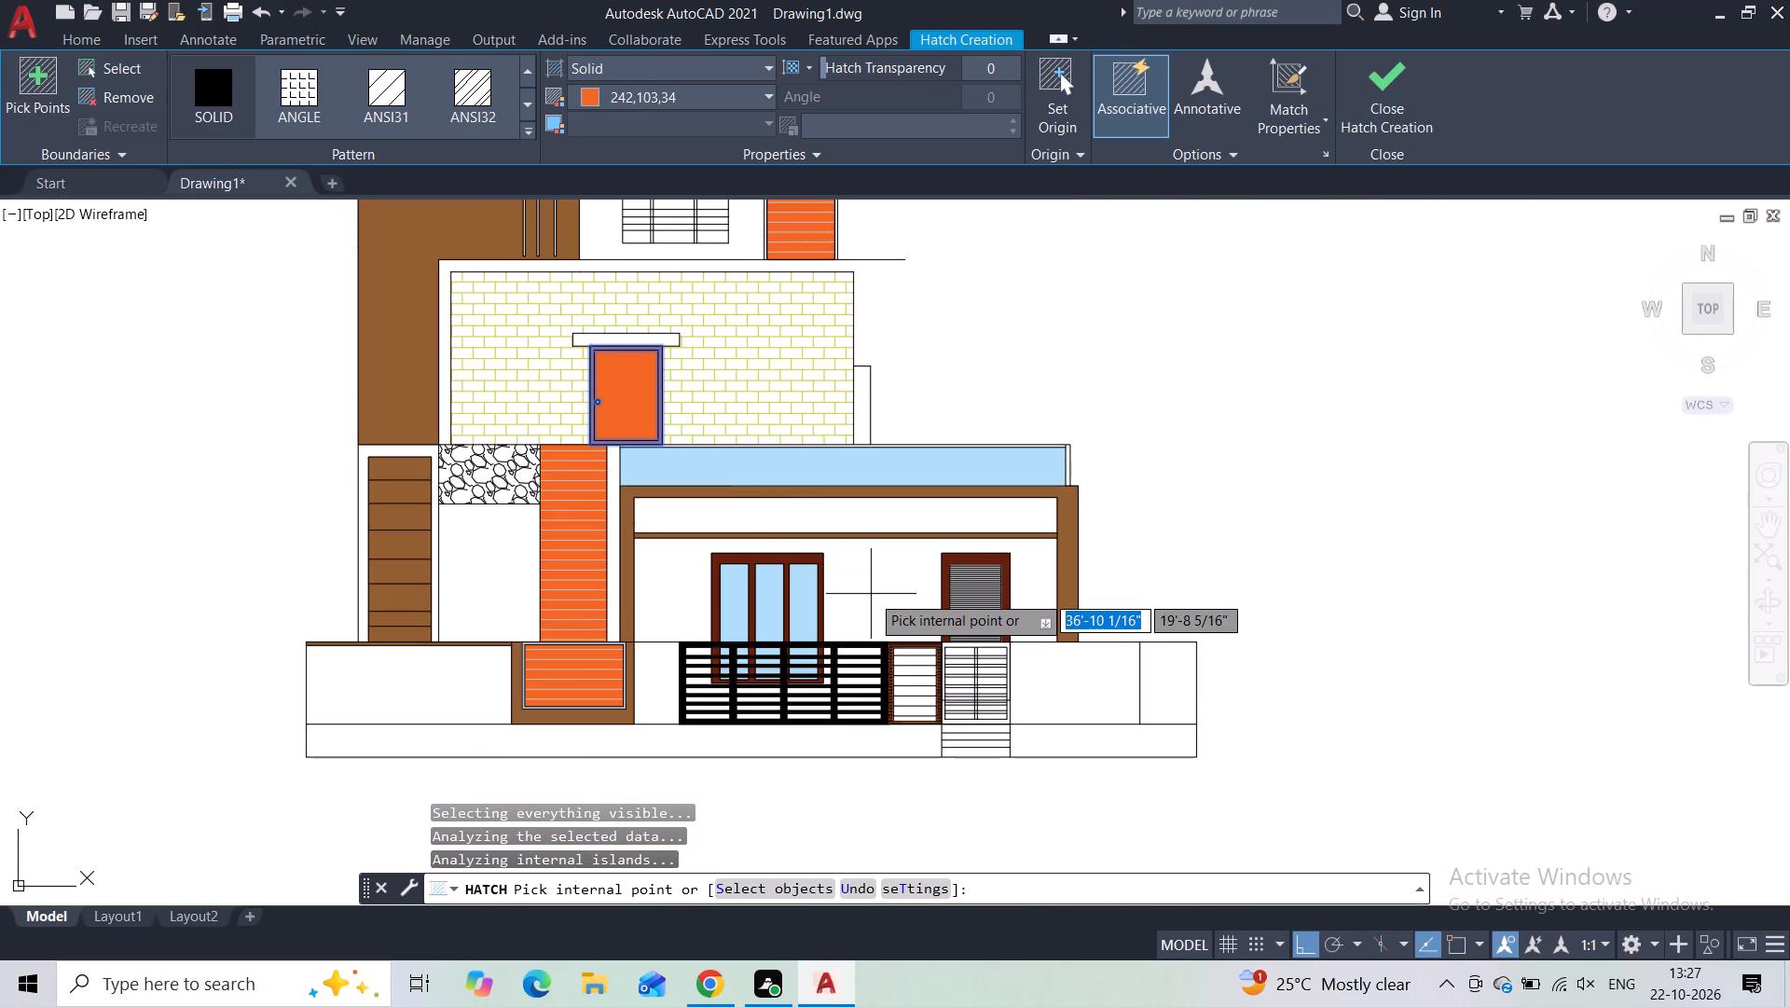
scroll(948, 587, "up", 2)
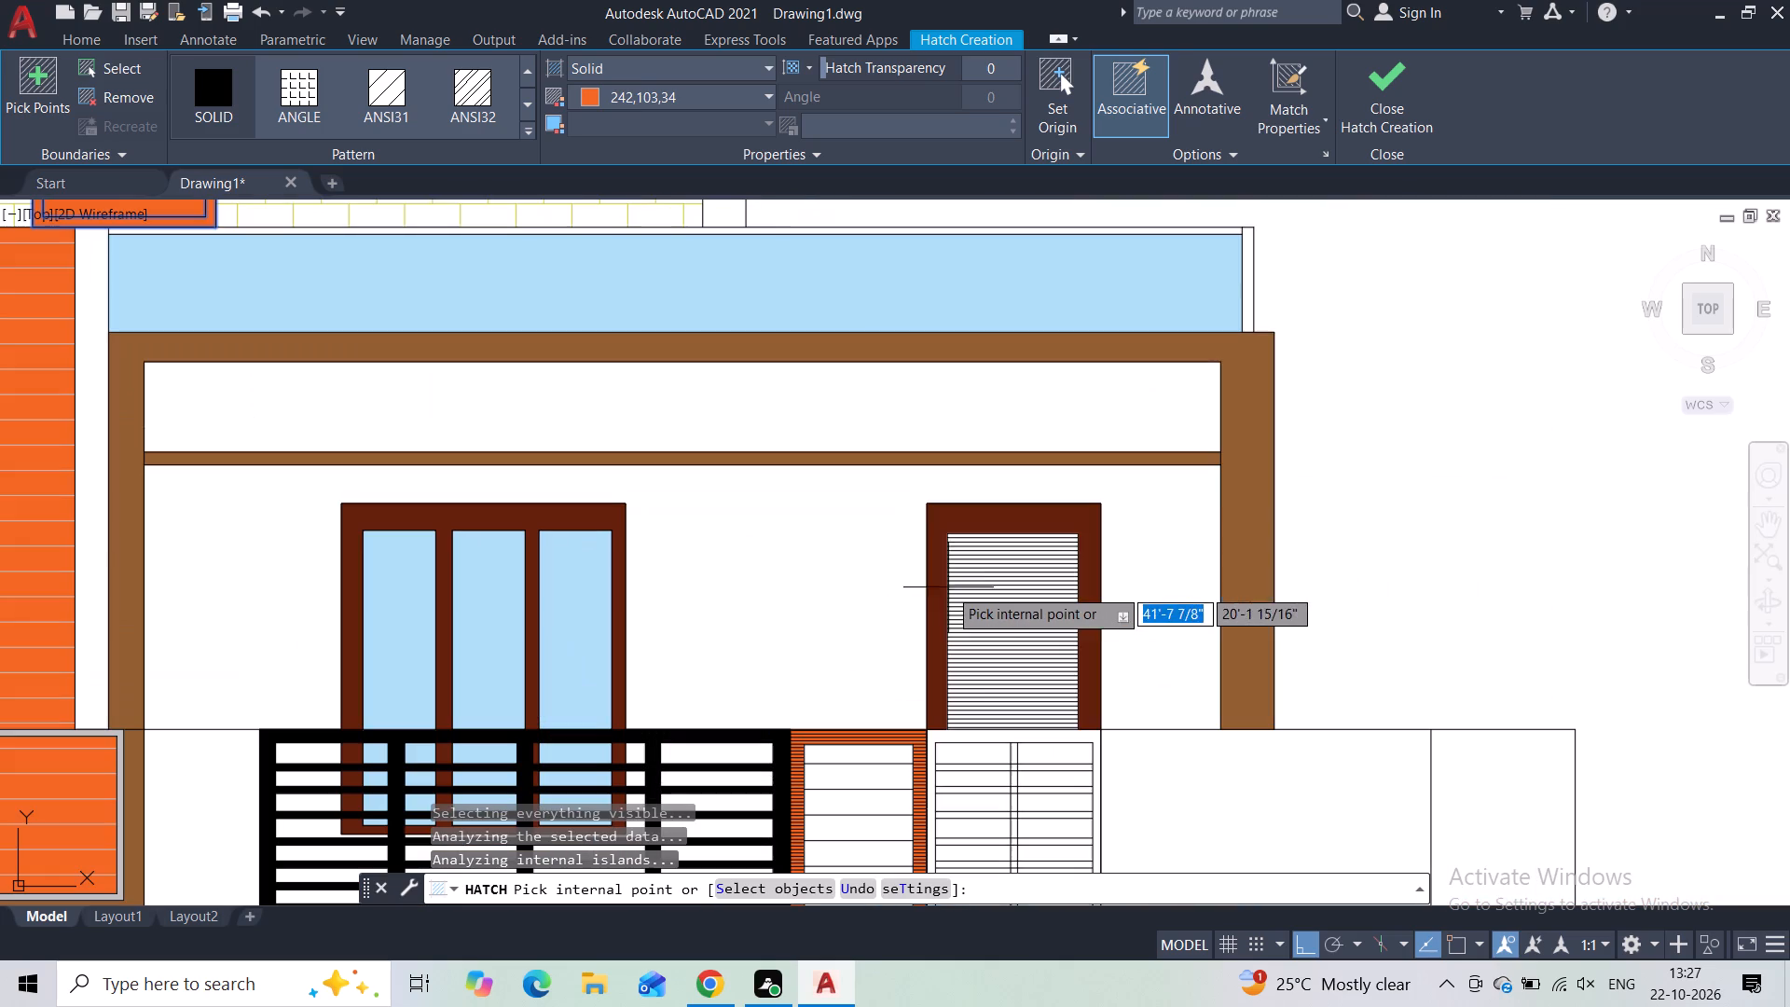
left_click(946, 524)
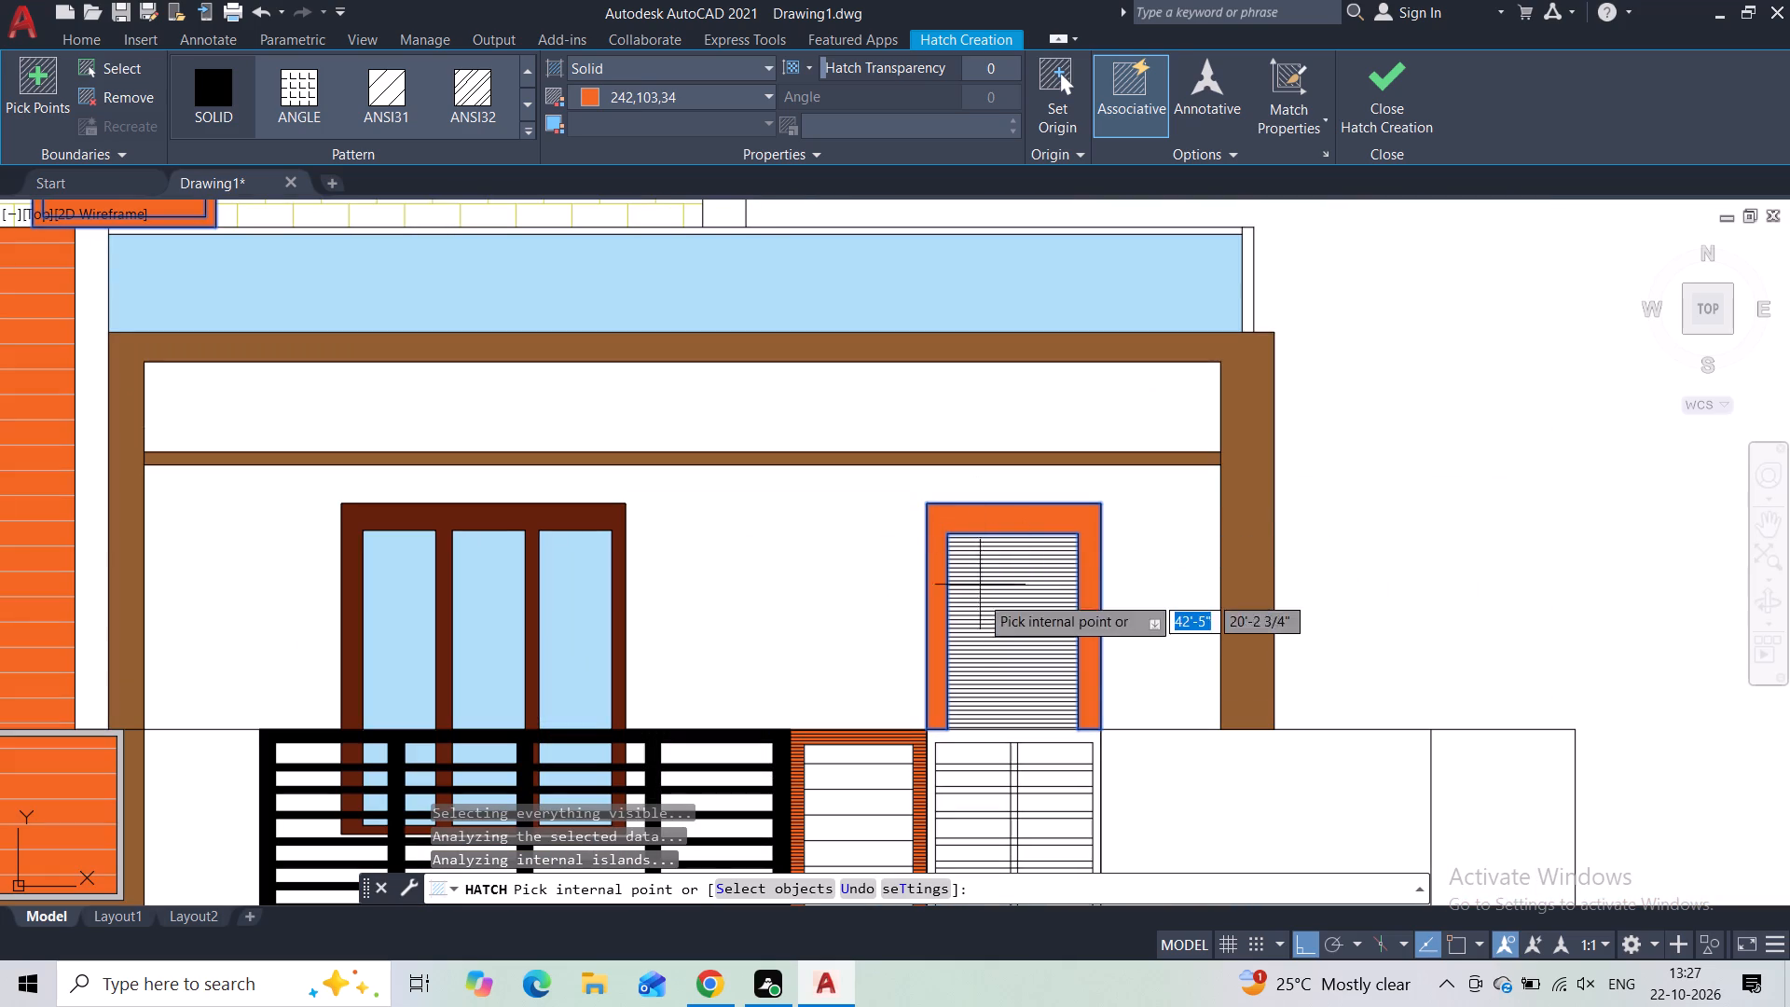
left_click(1356, 103)
Fill the narrow vertical strip at the outer edge of the top-floor block with a solid hatch in 145,94,48.
scroll(1414, 443, "down", 1)
middle_click_drag(1414, 487, 1410, 474)
scroll(1410, 474, "down", 1)
middle_click_drag(1391, 388, 1351, 590)
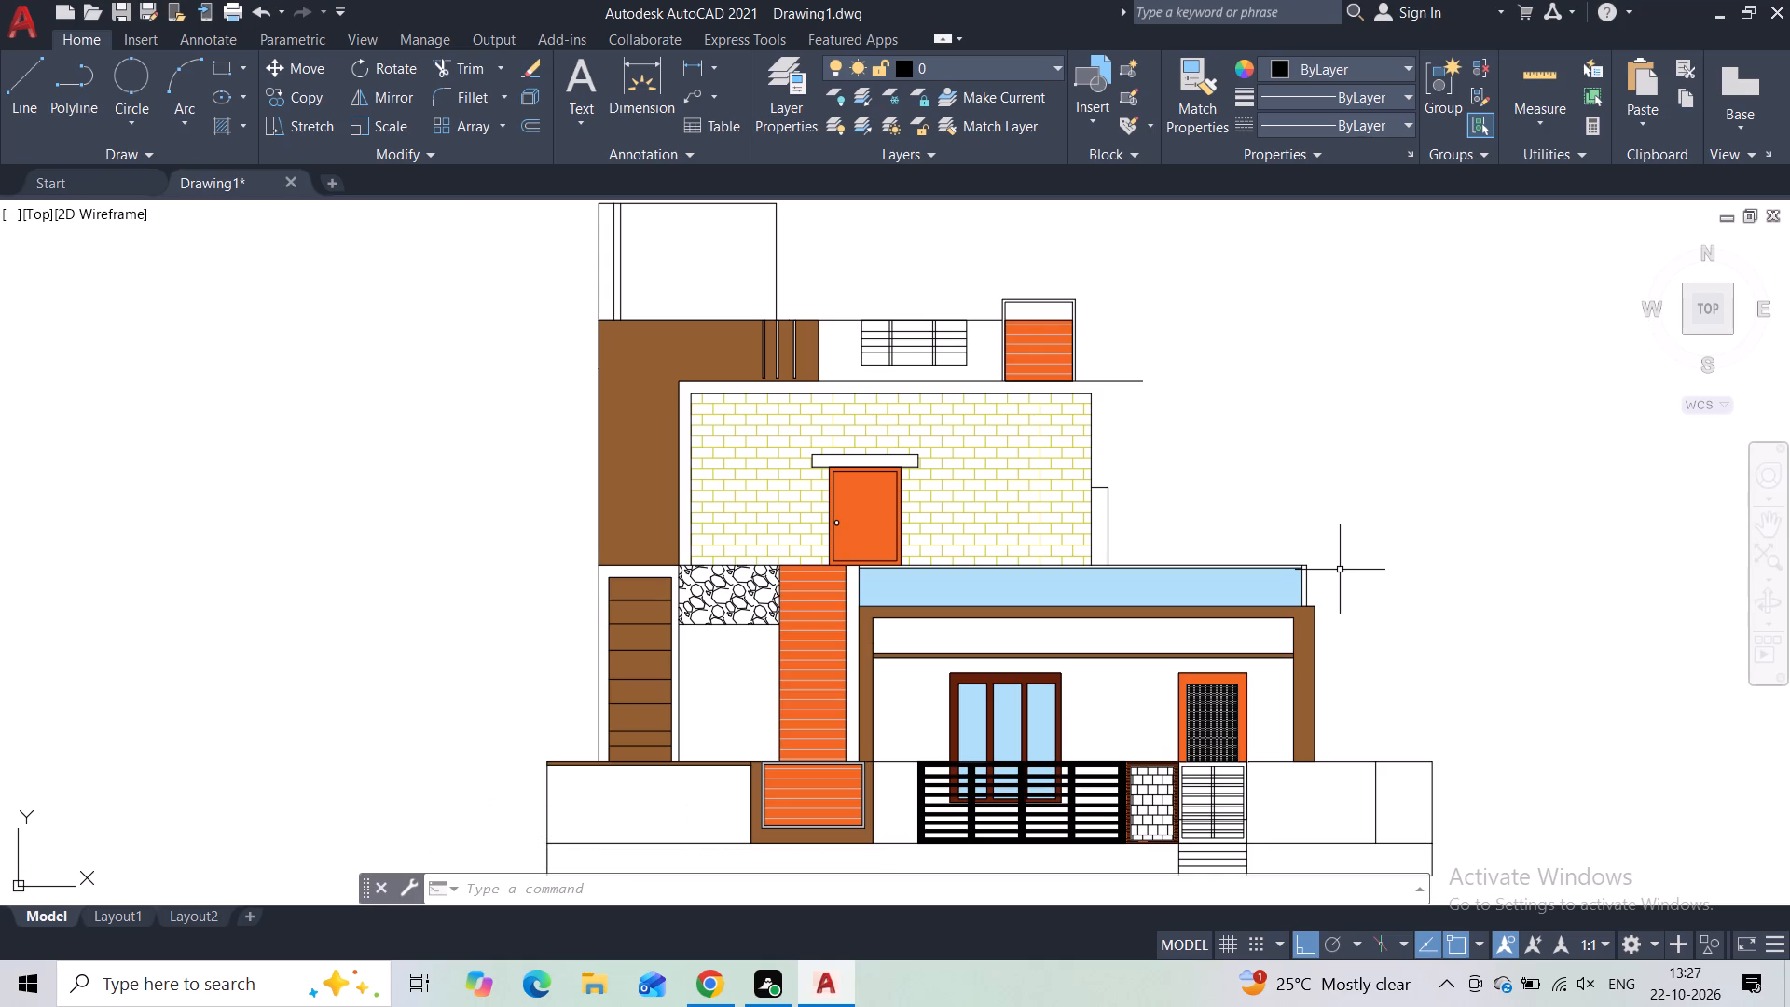
scroll(805, 353, "up", 3)
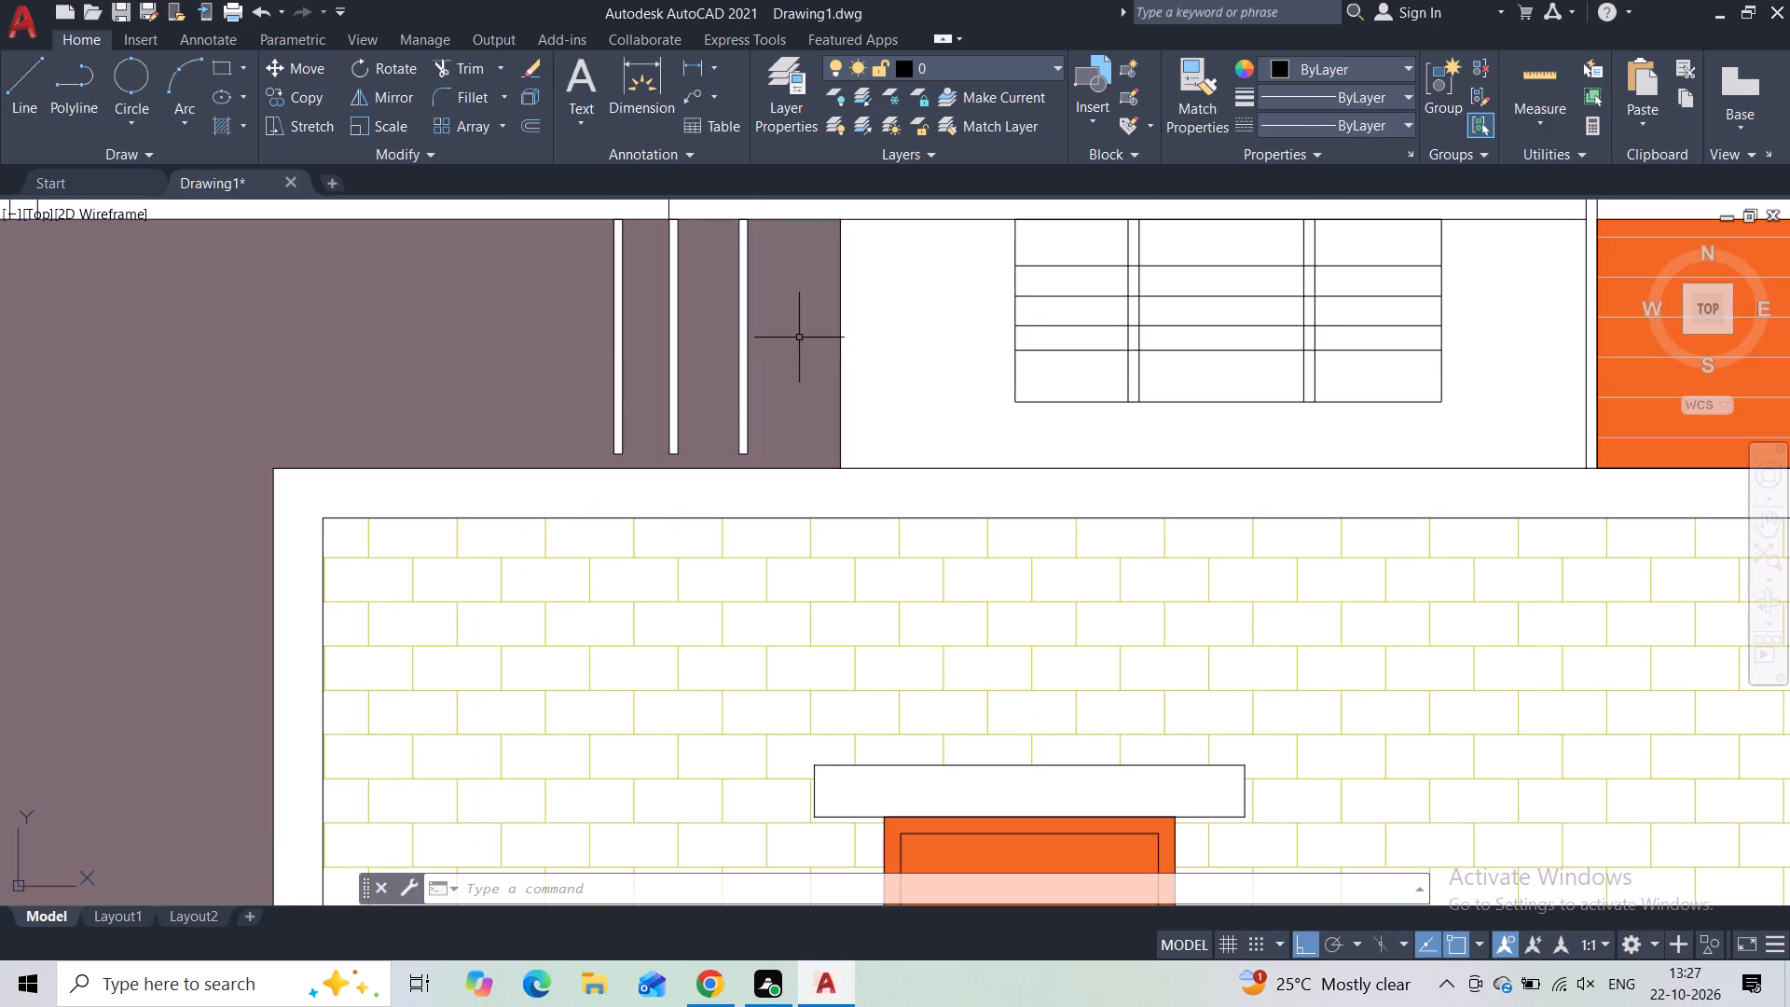
scroll(788, 330, "up", 1)
scroll(750, 419, "down", 1)
middle_click_drag(783, 628, 791, 753)
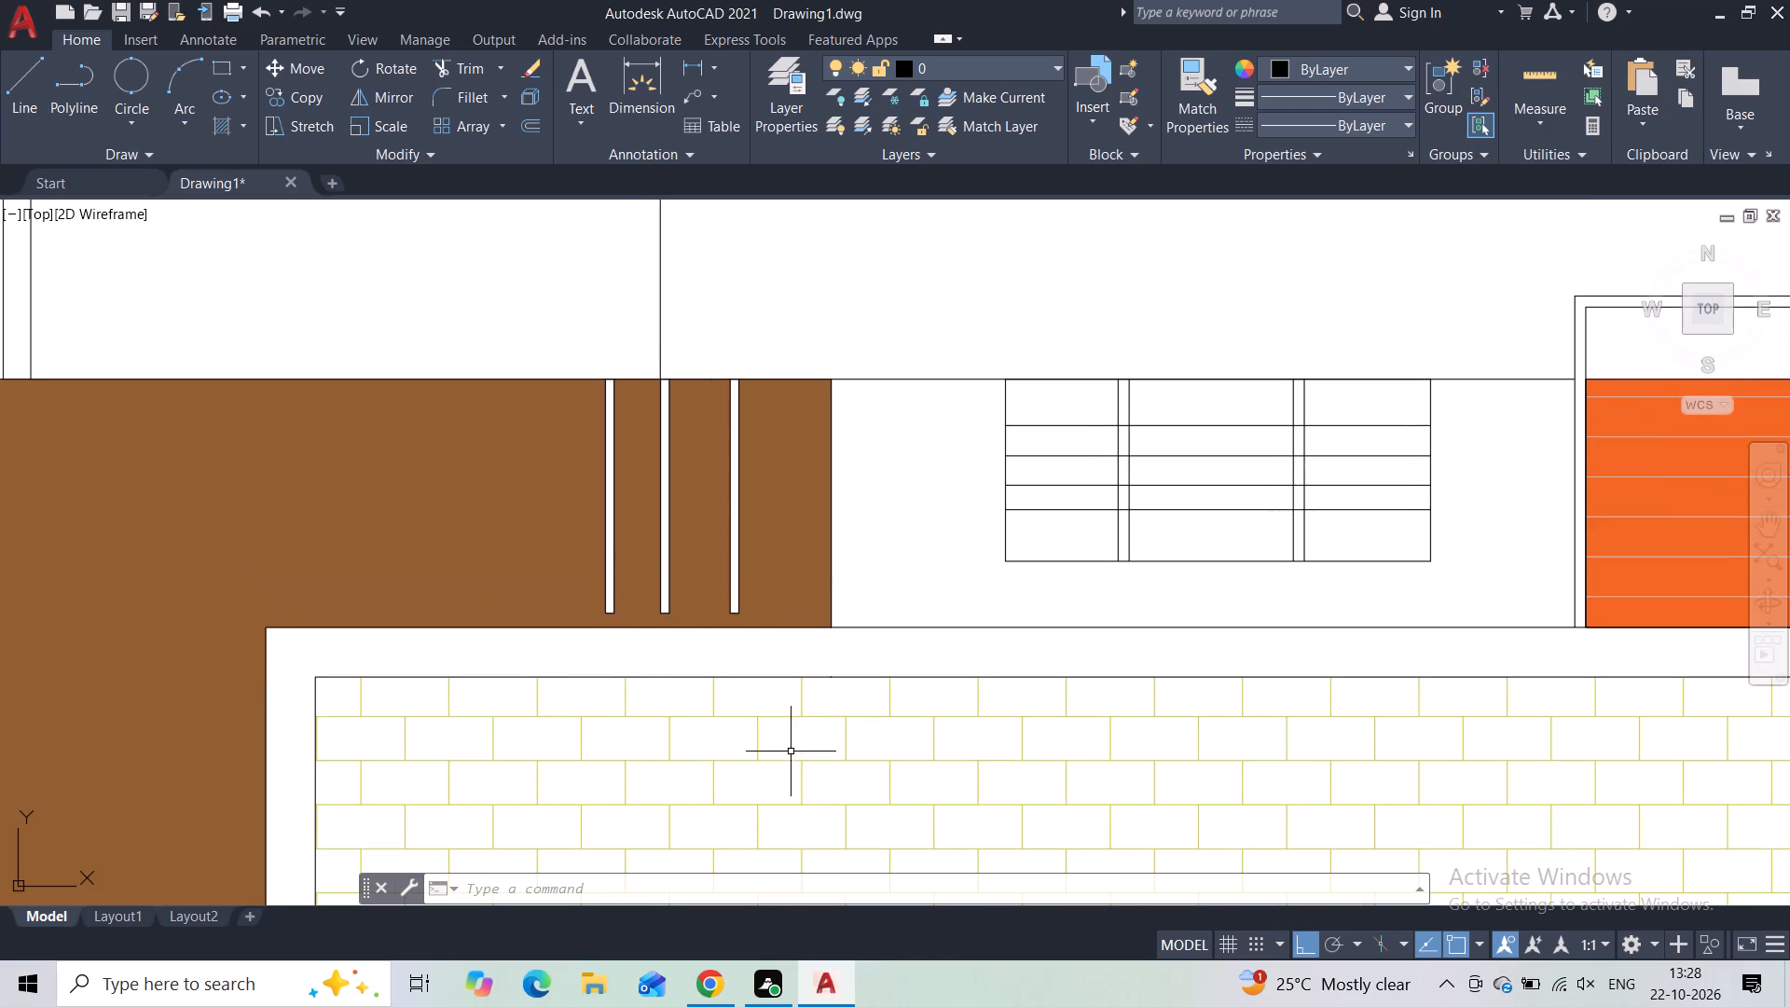
key("h")
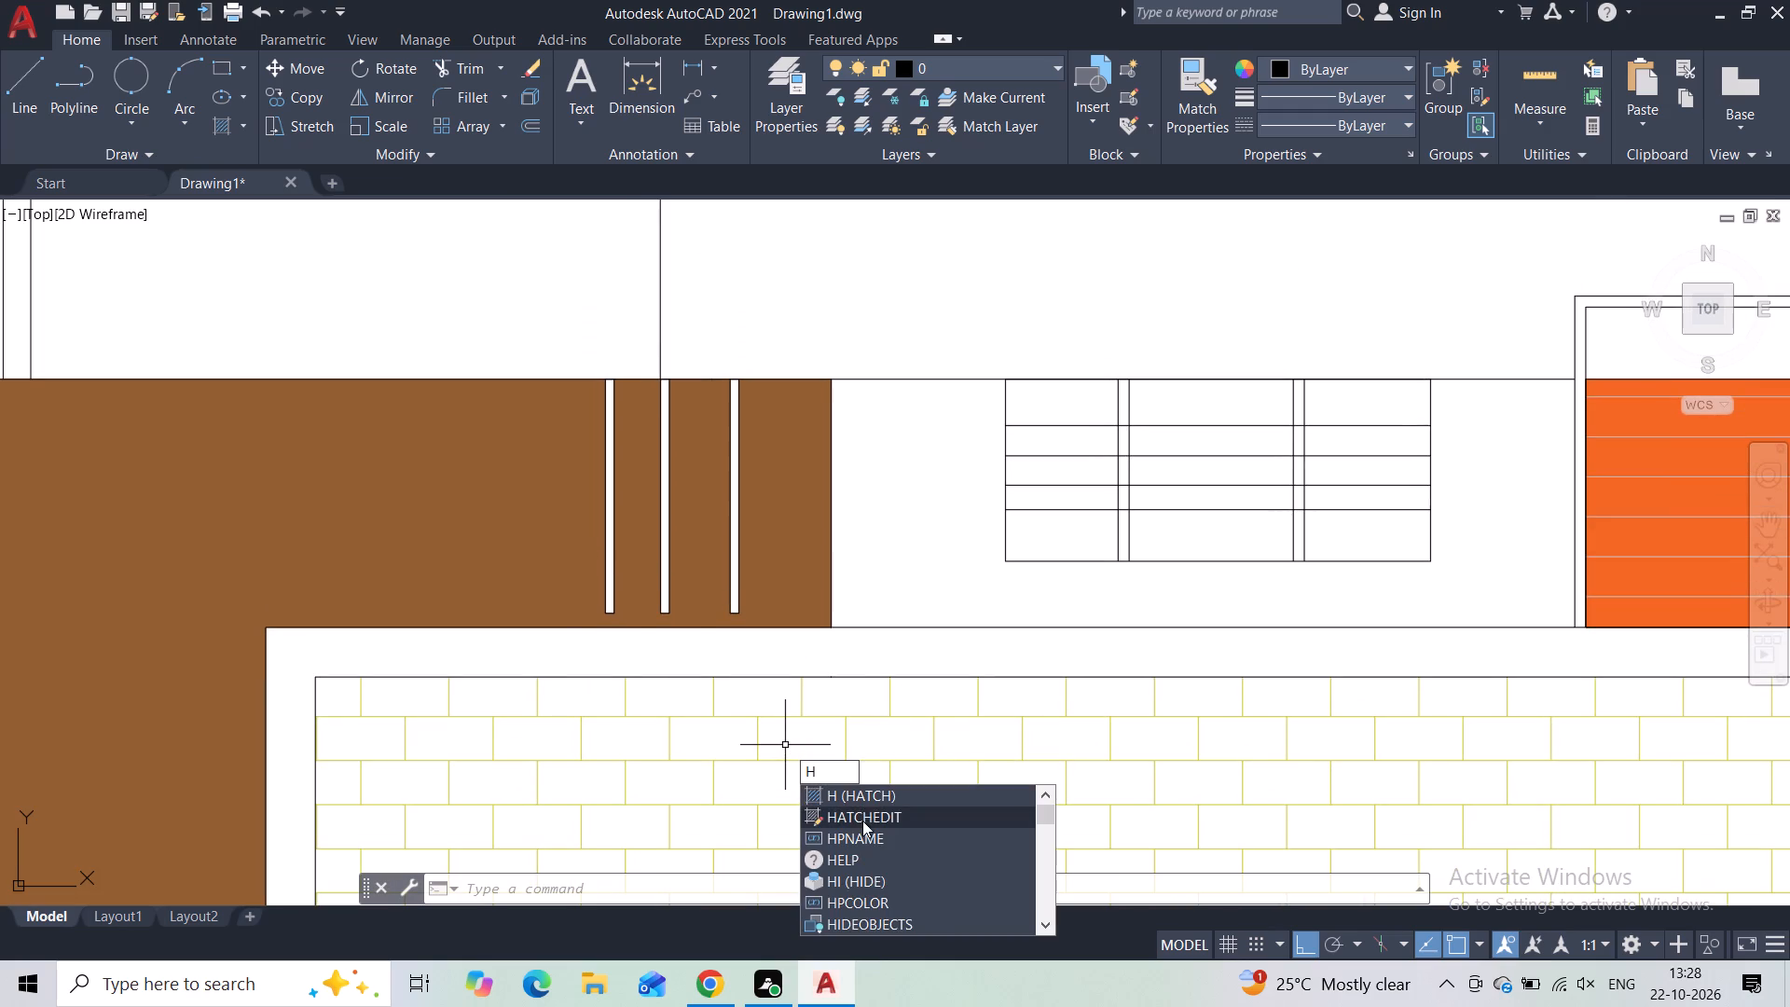
left_click(860, 799)
middle_click_drag(712, 723, 1092, 774)
scroll(1093, 775, "down", 1)
left_click(597, 102)
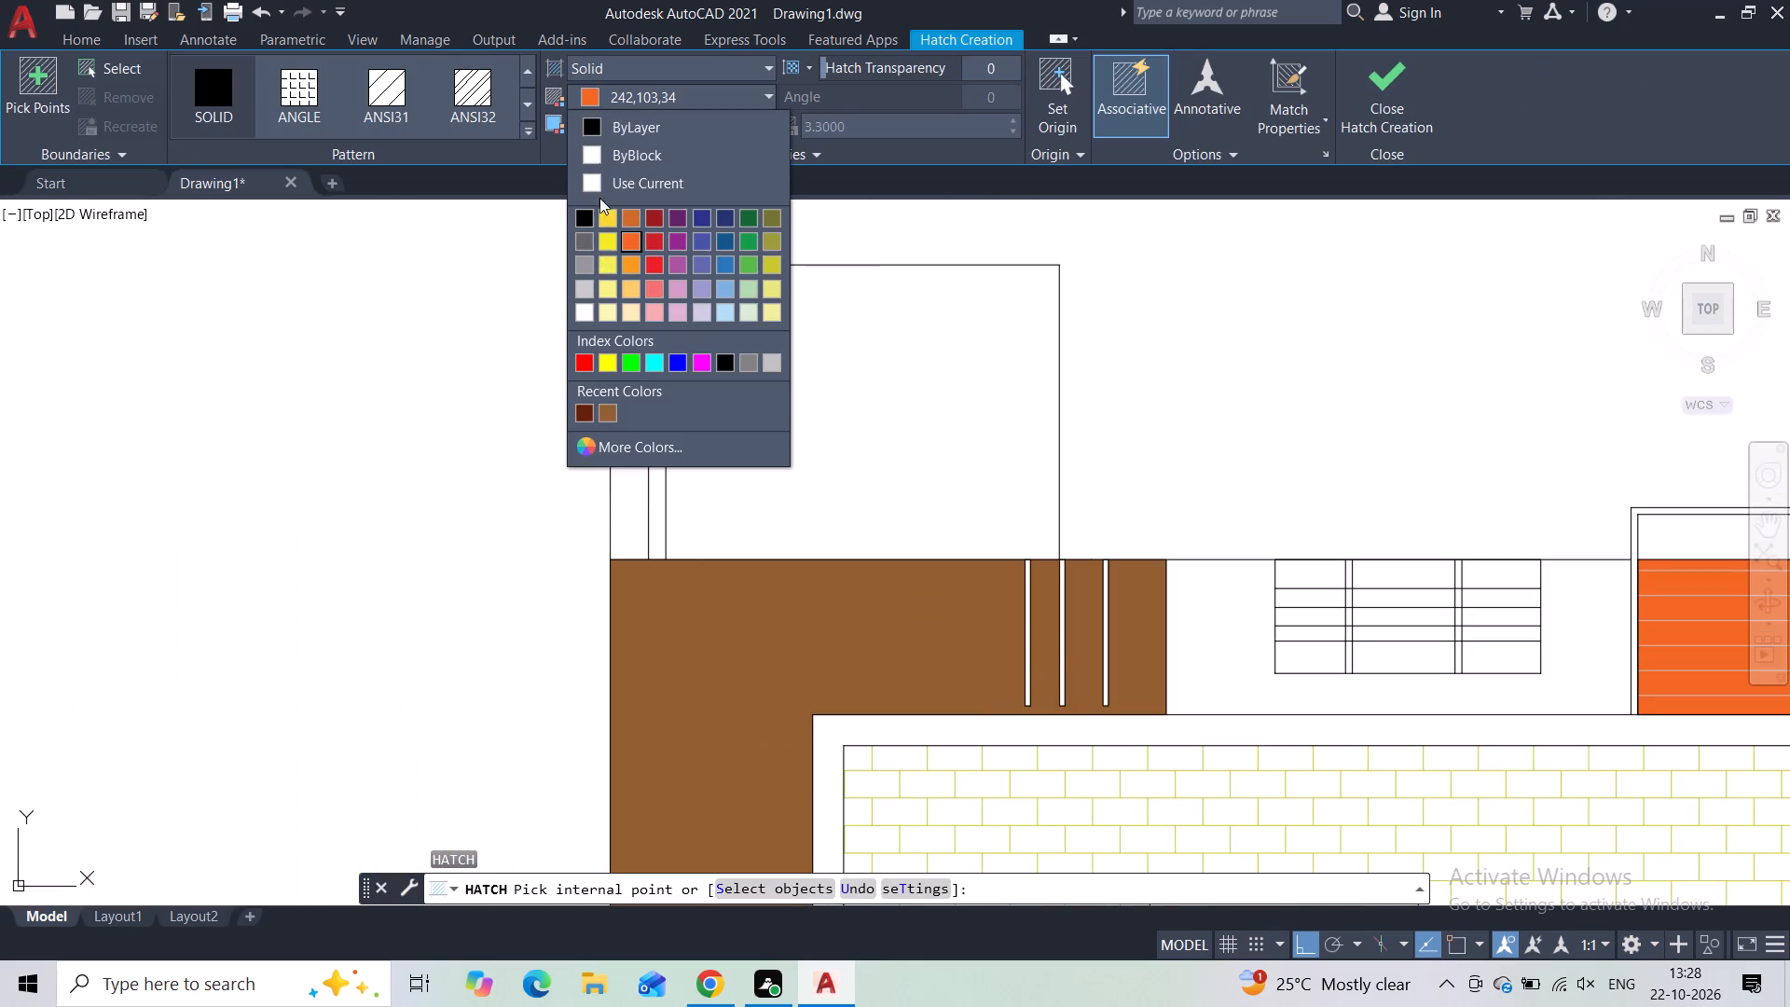
left_click(599, 414)
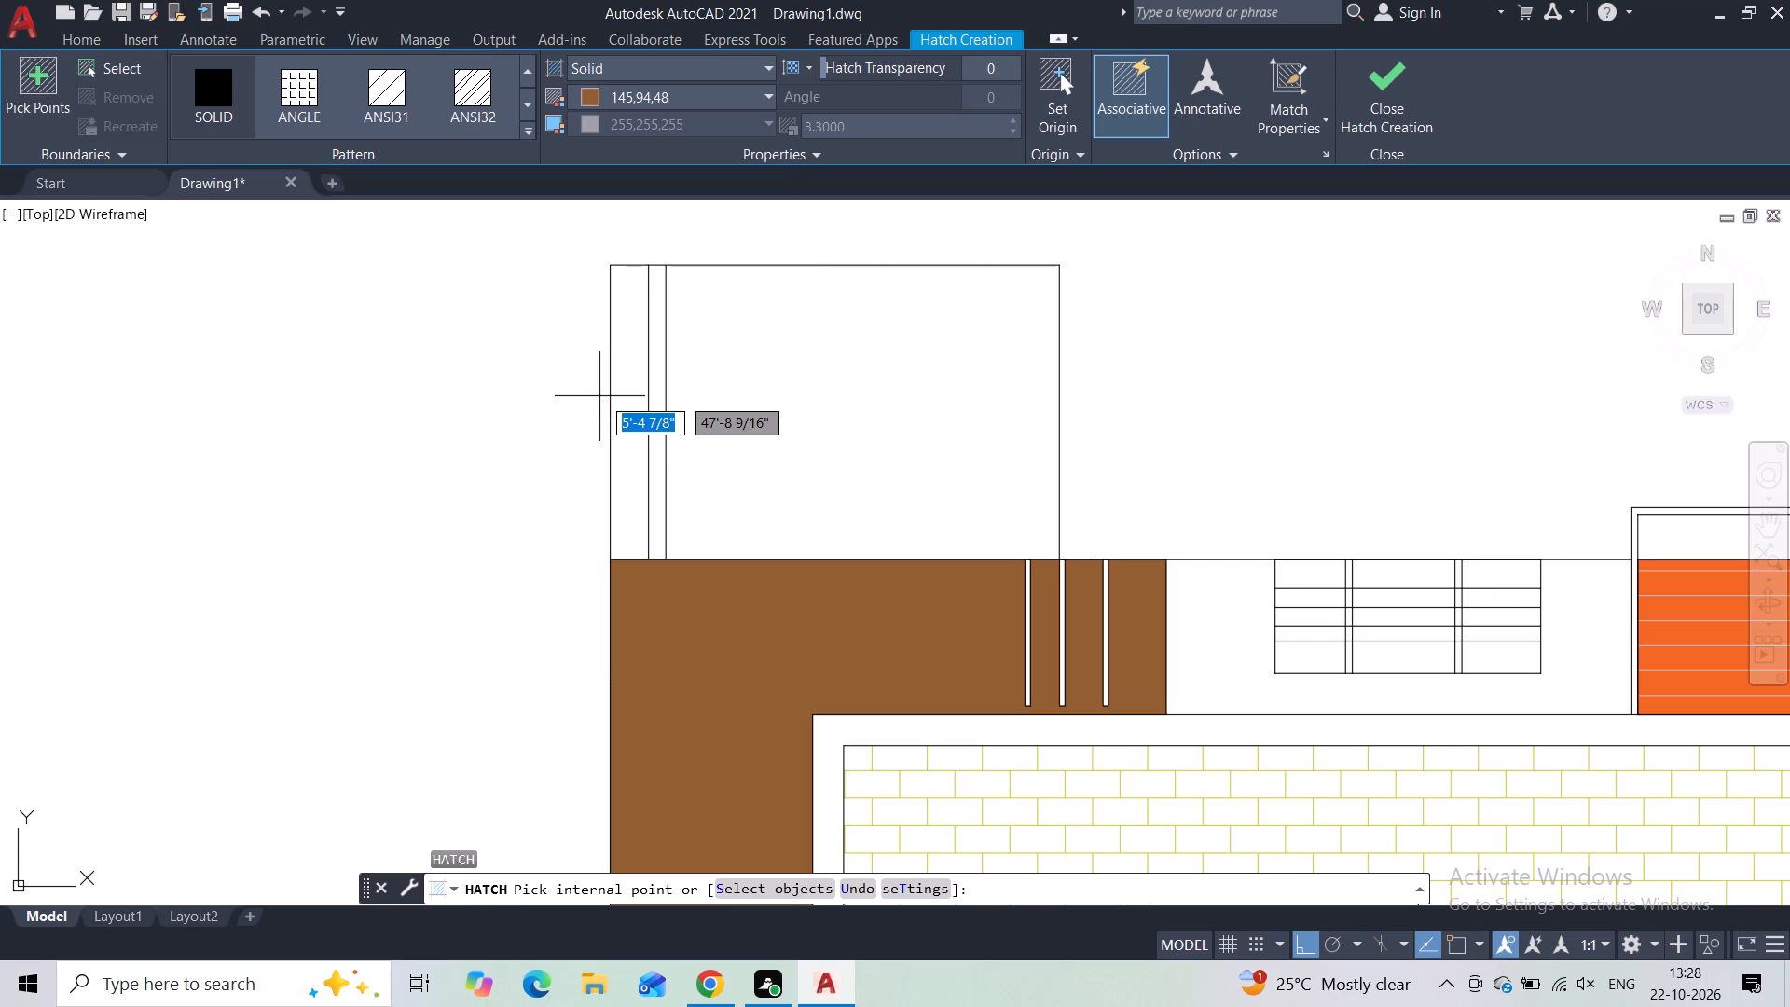
left_click(632, 421)
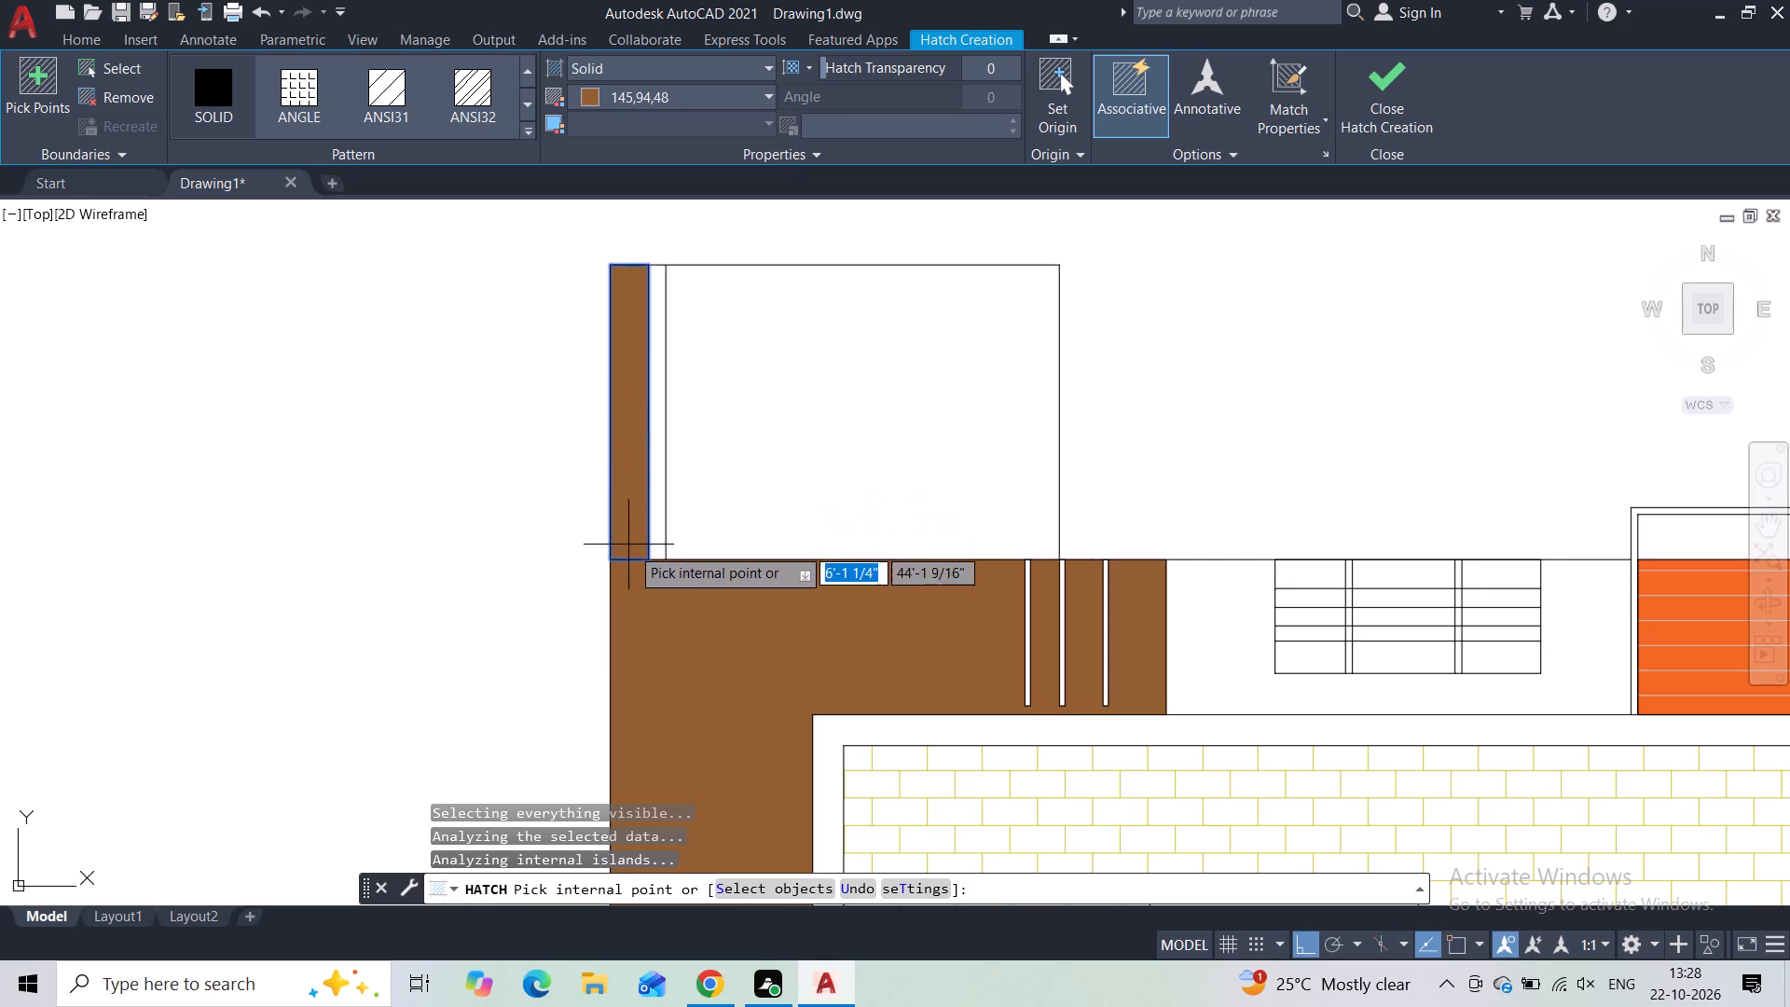
left_click(1384, 112)
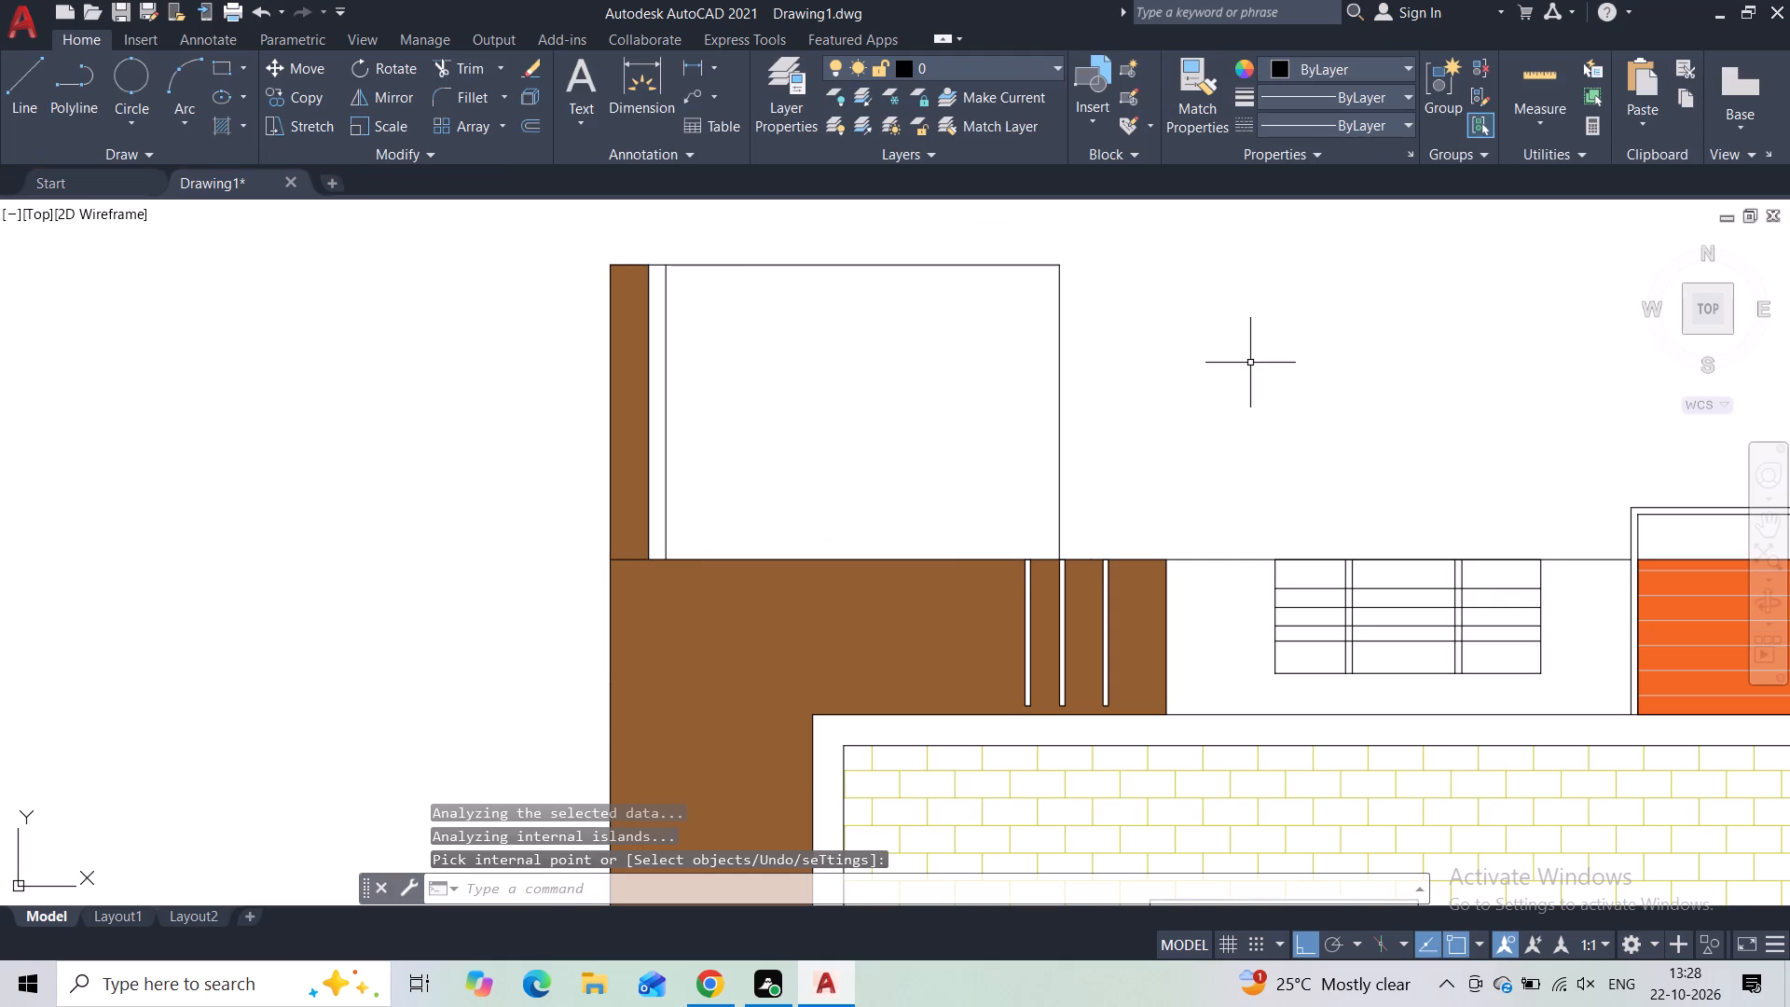
Fill the three slim vertical slots in the brown upper wall with a solid hatch in 215,235,210 and finish the hatch.
key("h")
left_click(1318, 420)
middle_click_drag(1147, 443, 819, 338)
left_click(682, 97)
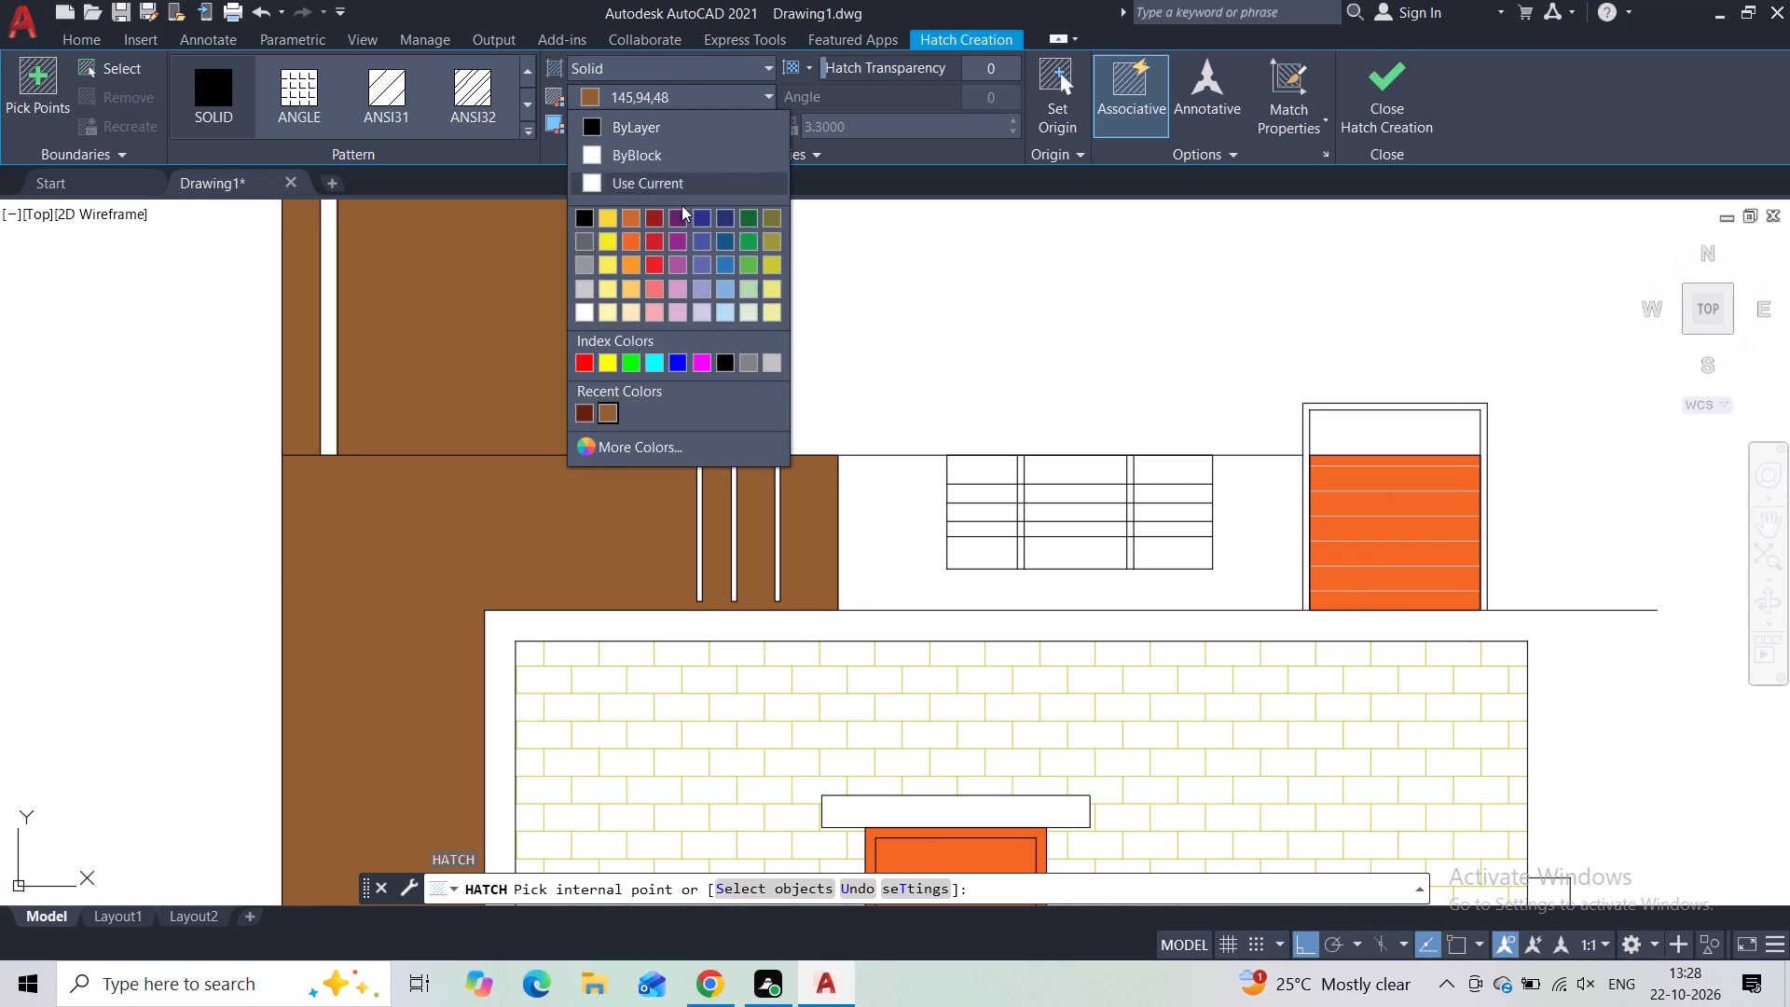
left_click(750, 316)
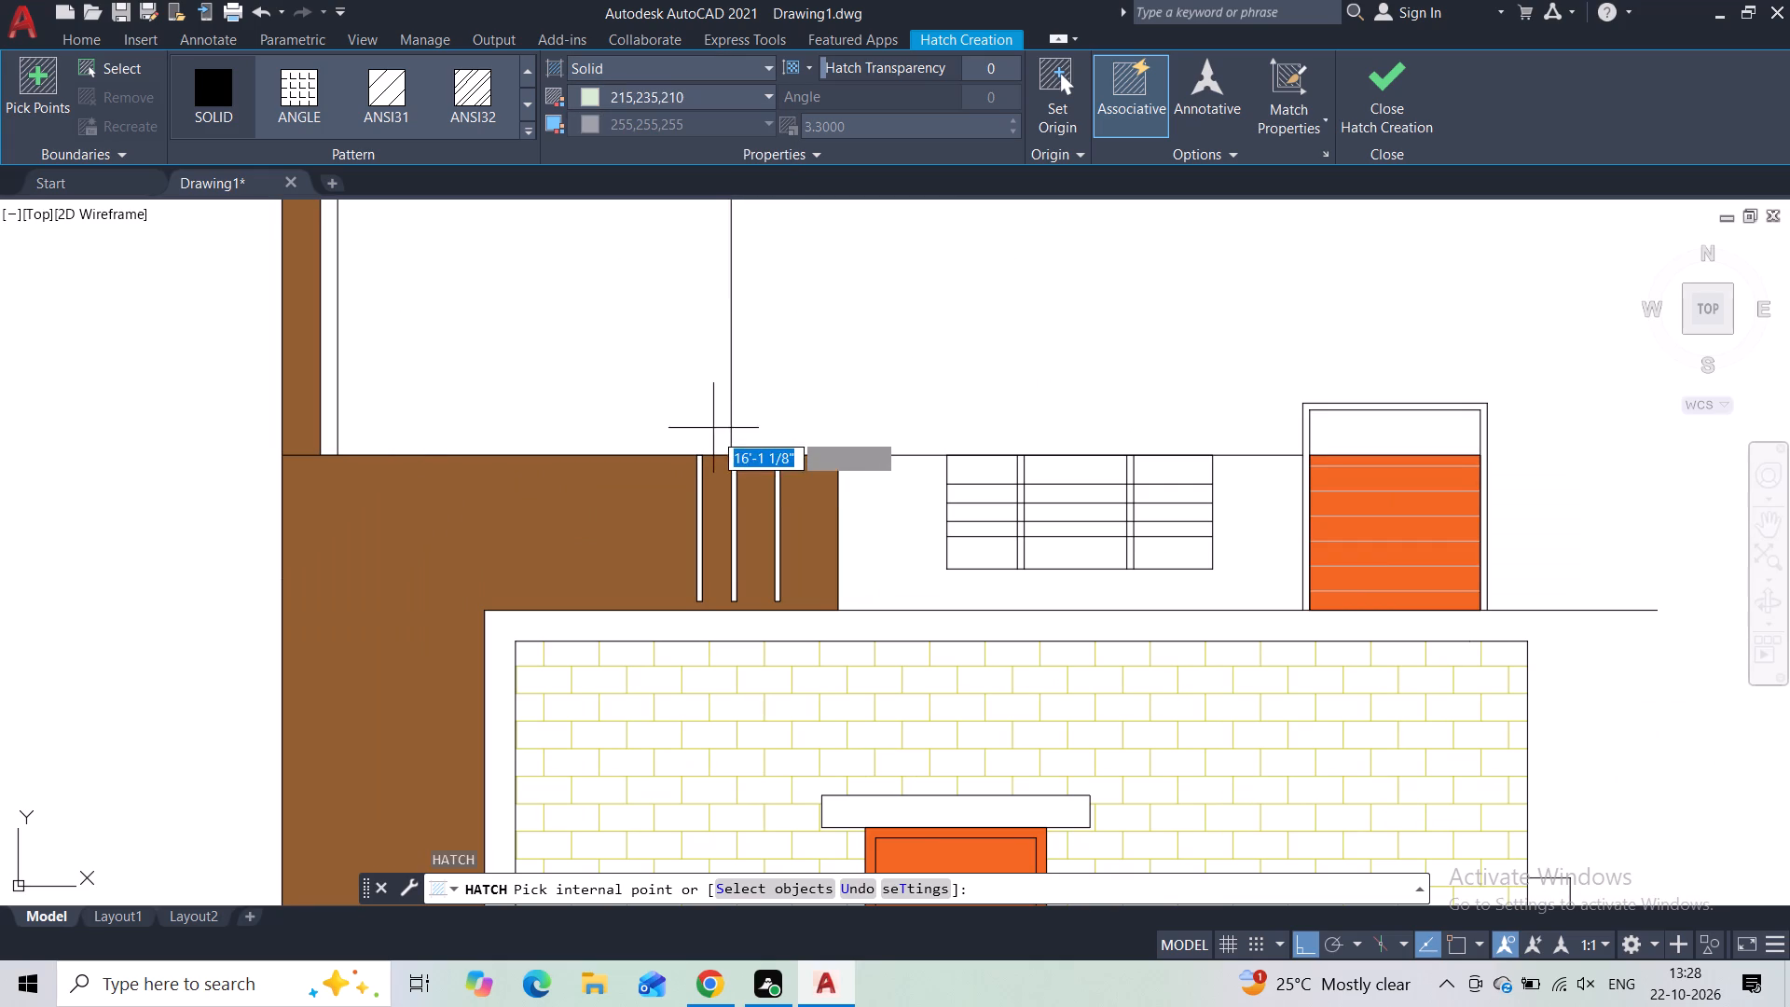
scroll(703, 462, "up", 5)
left_click(688, 479)
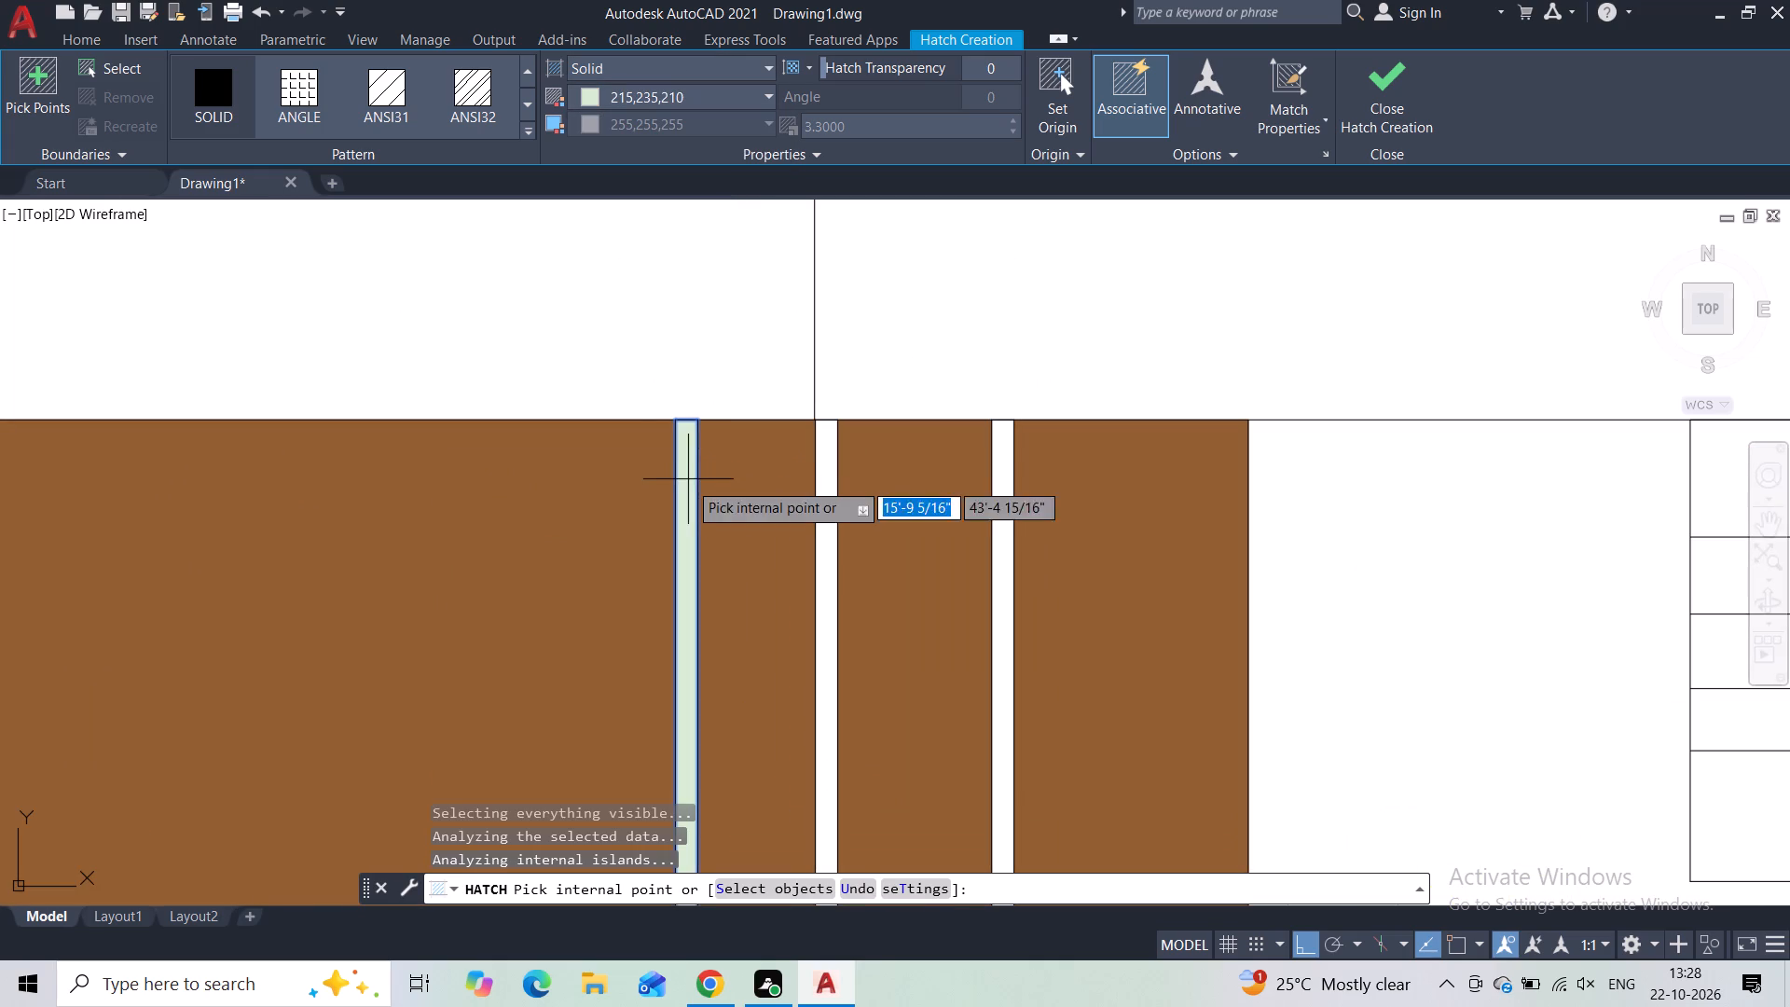
left_click(816, 454)
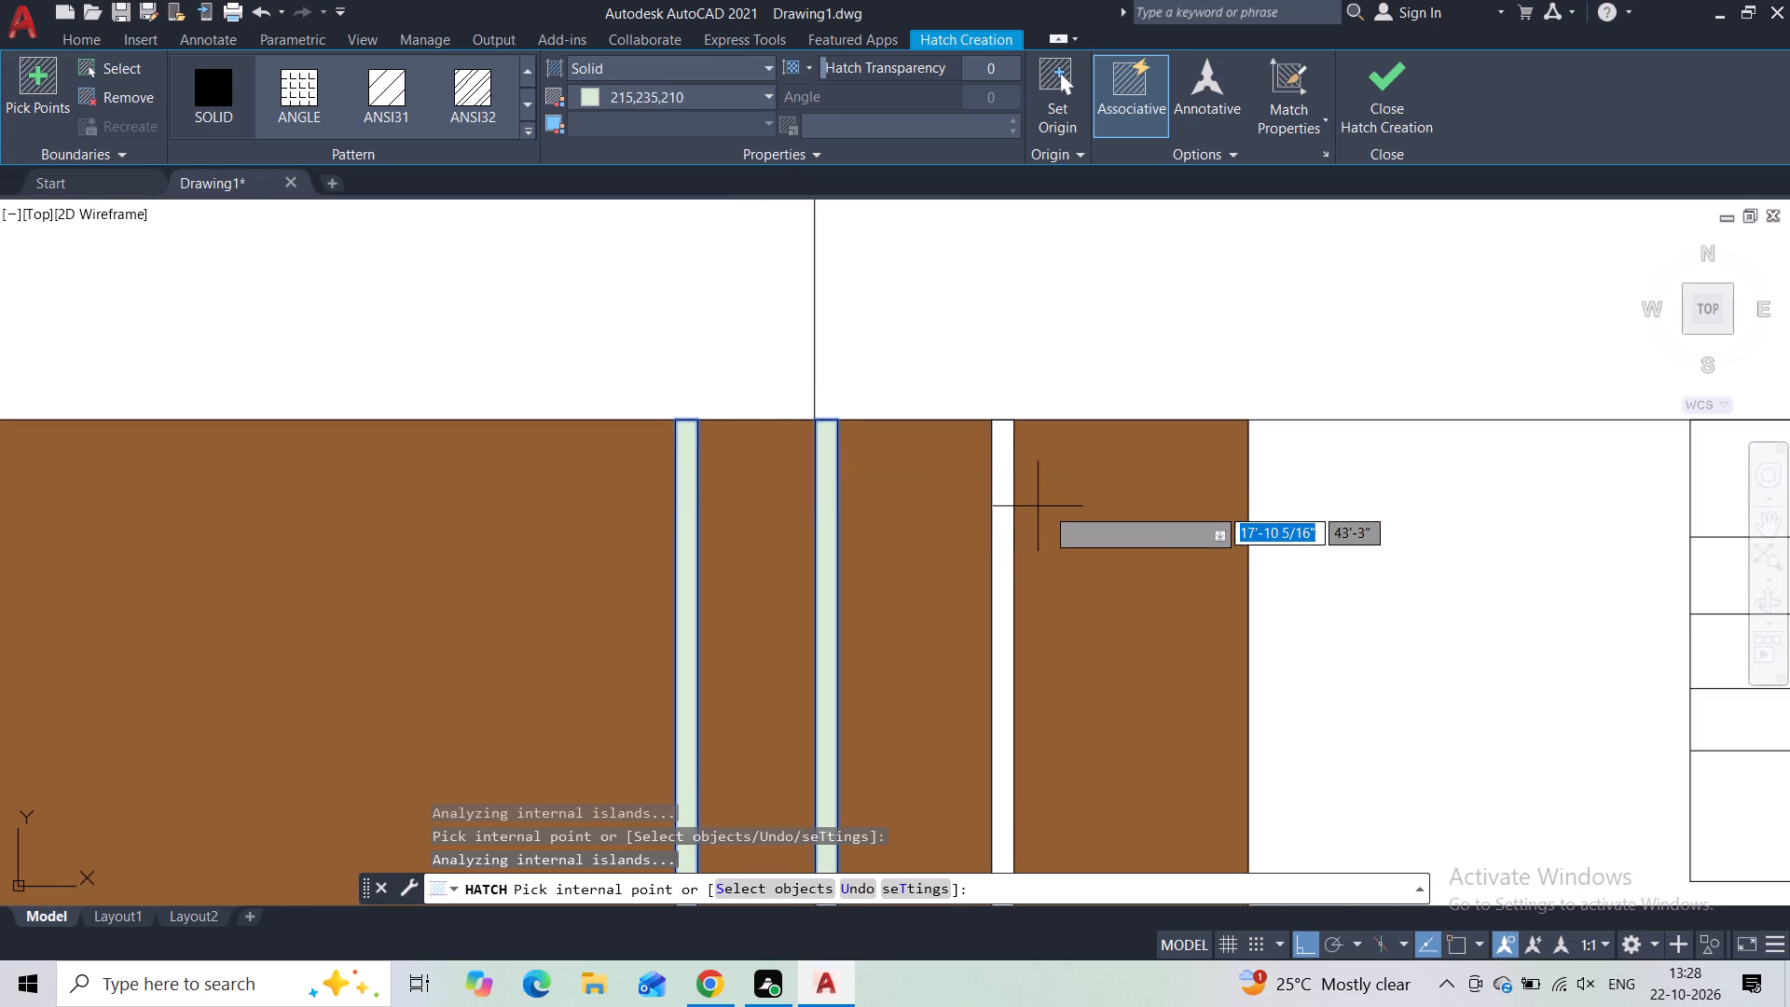
left_click(999, 497)
scroll(1002, 427, "down", 3)
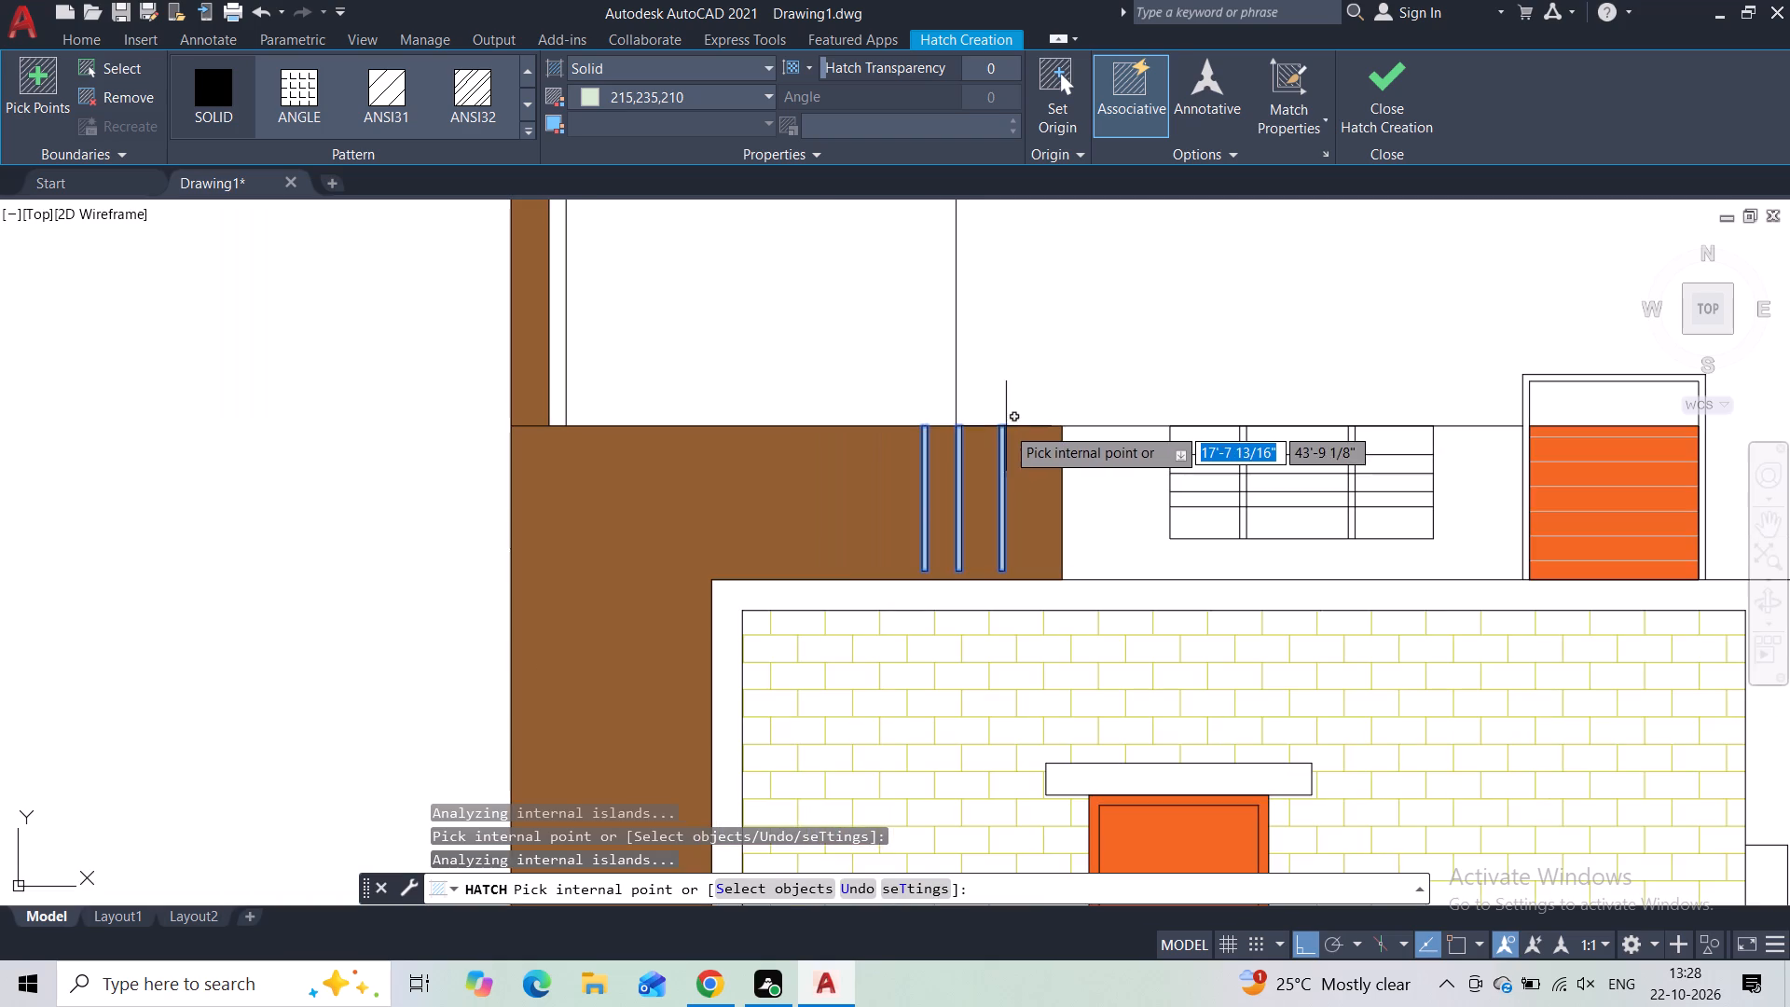
scroll(1084, 595, "down", 2)
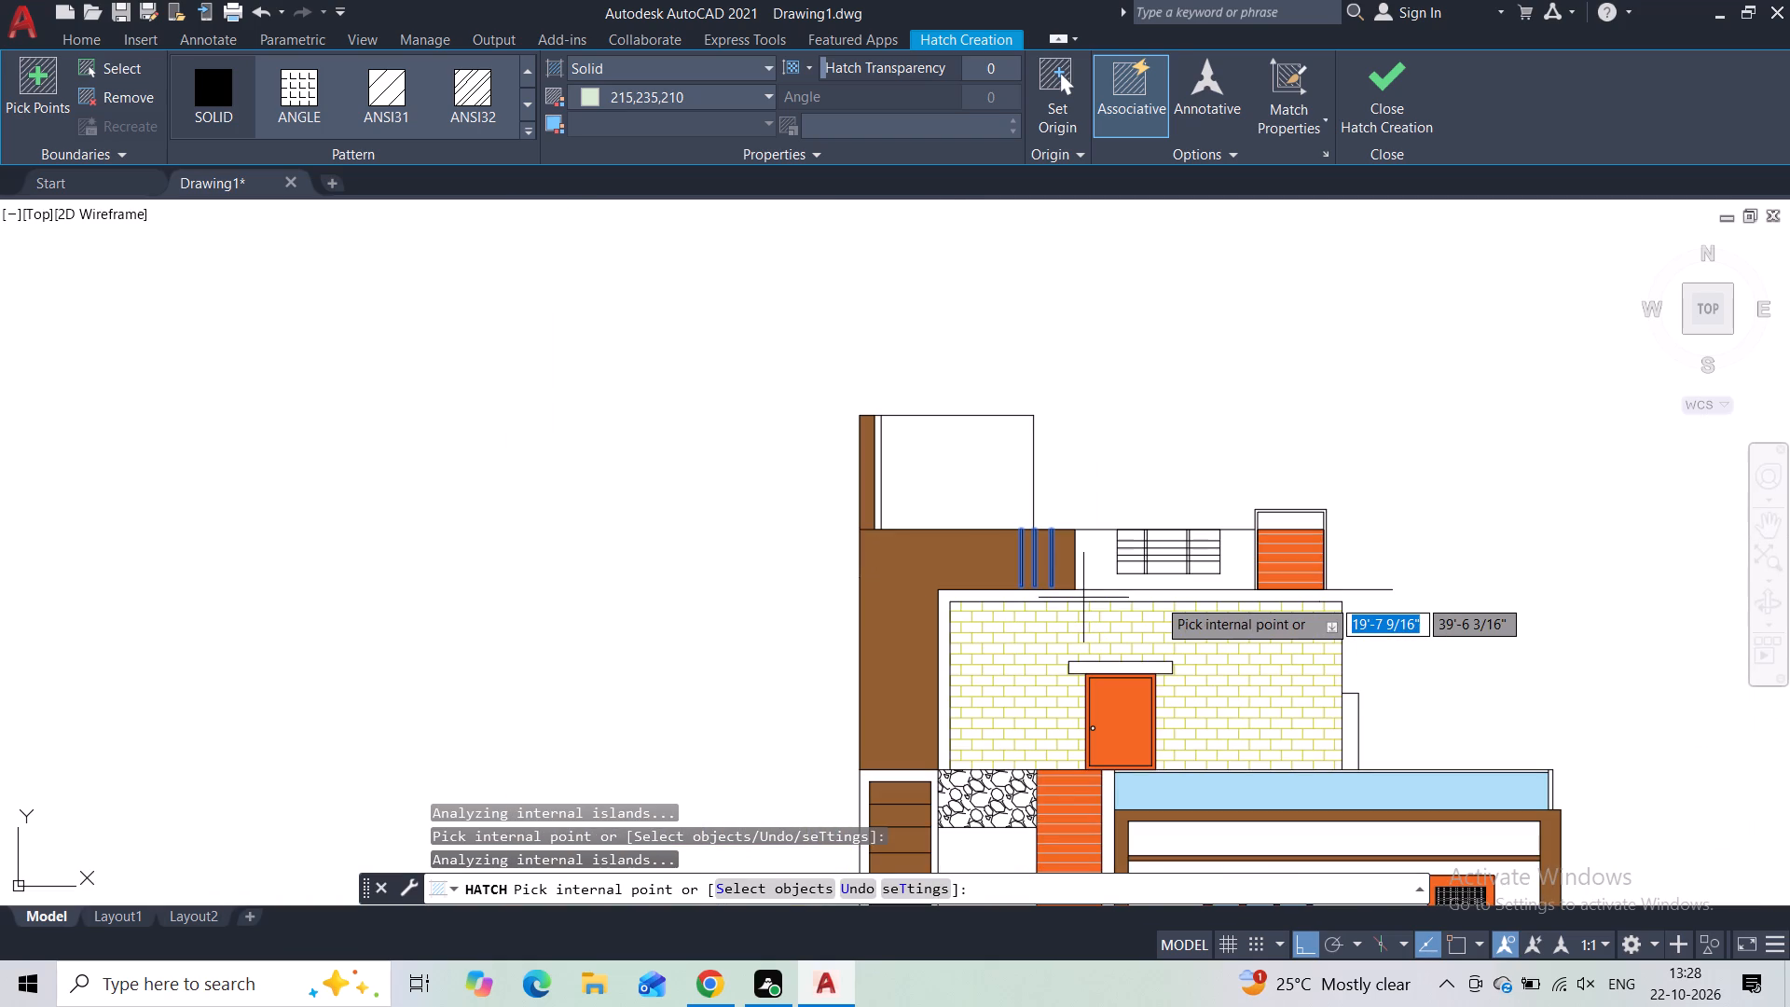
scroll(1157, 598, "up", 2)
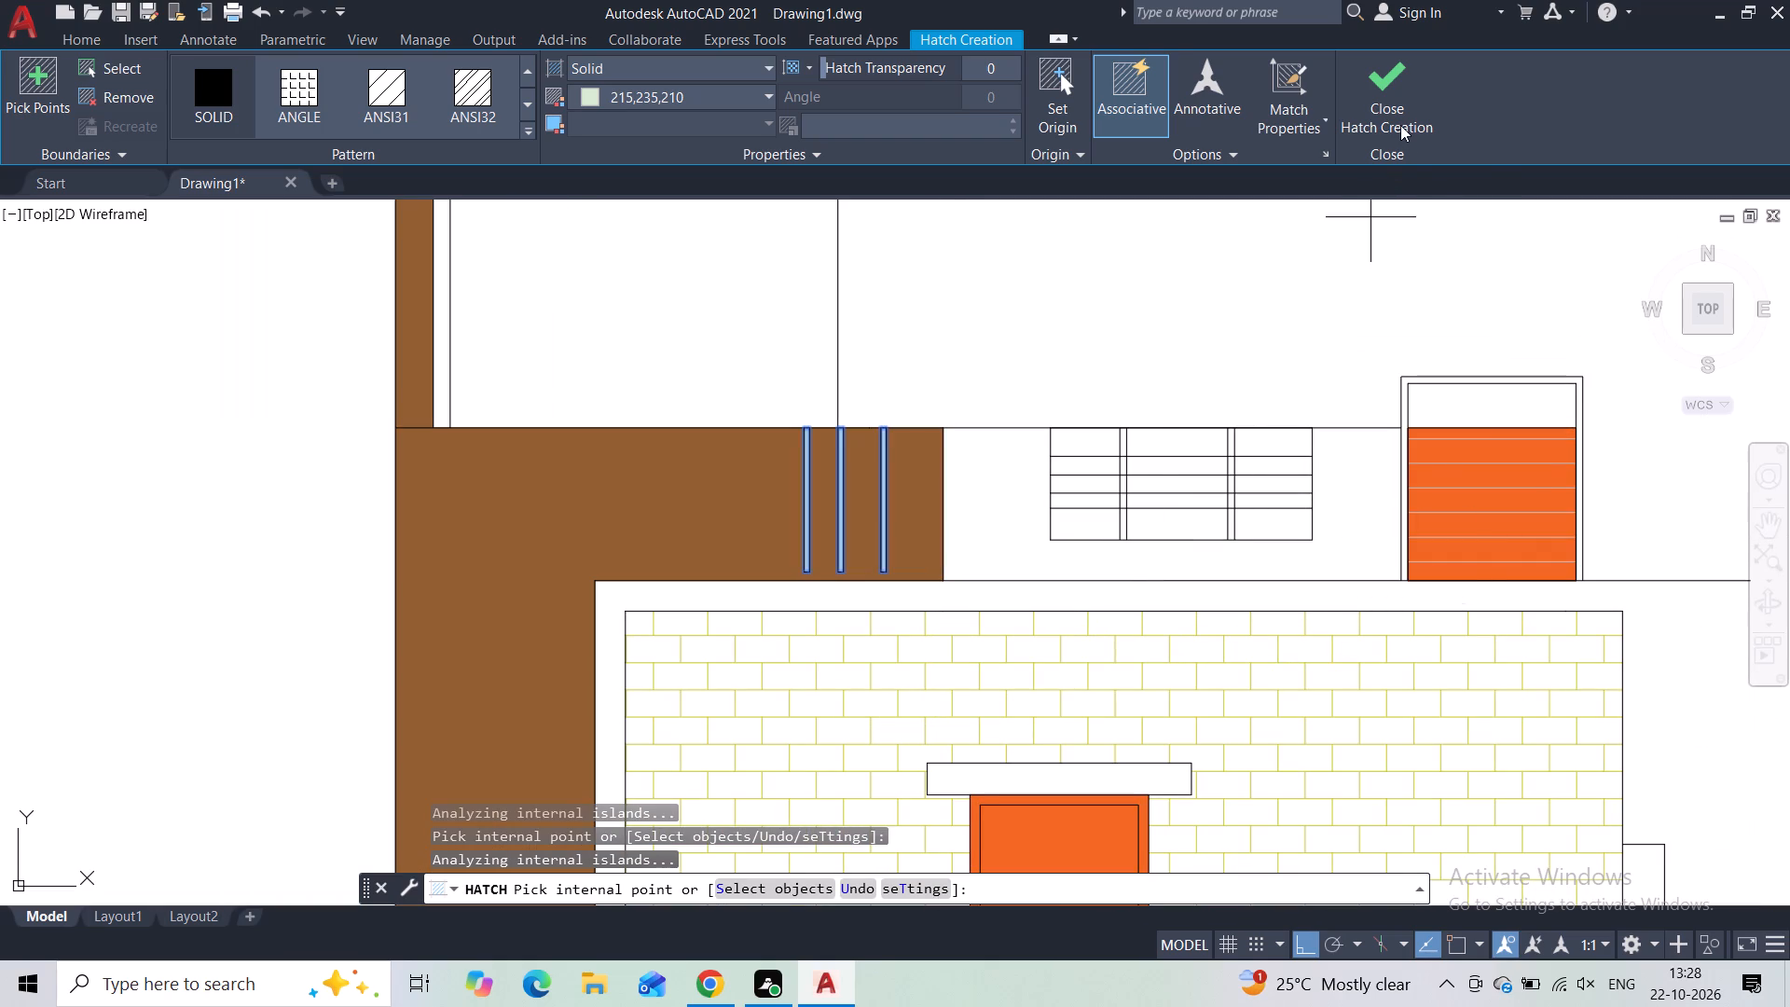
left_click(1400, 125)
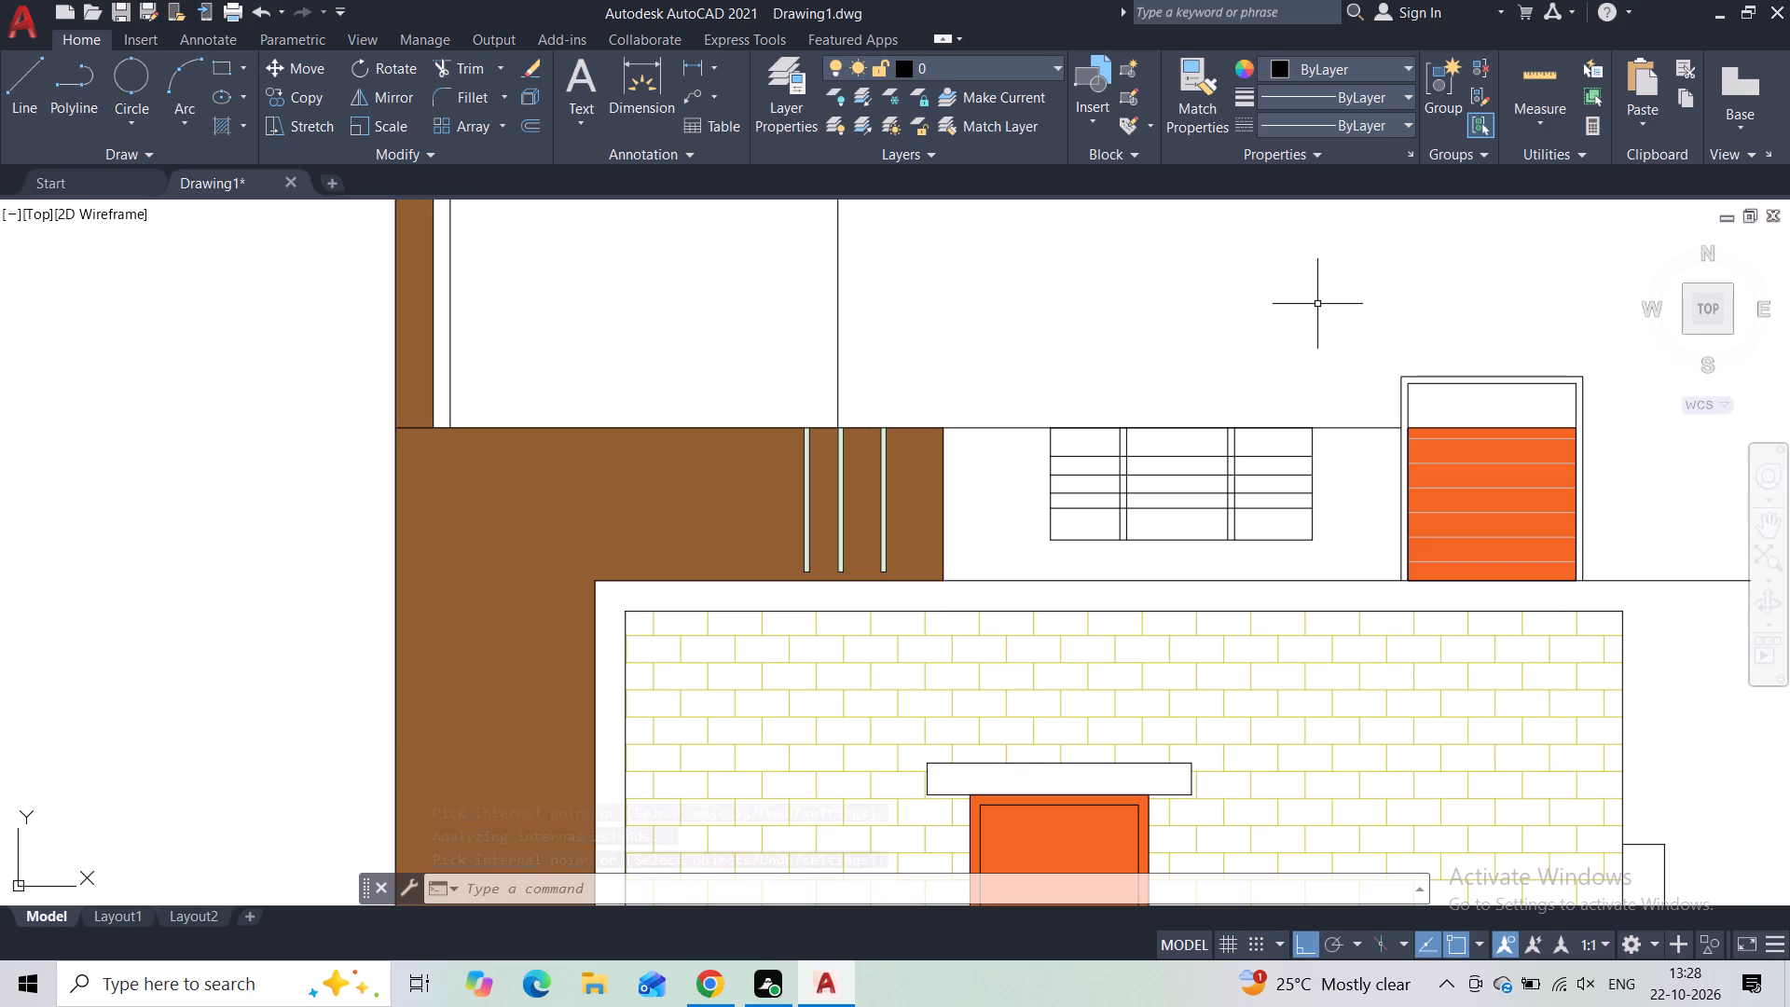
Draw a thin rectangular ledge with lines, projecting outward from the brown column beyond the ground-floor door, level with the horizontal brown band.
scroll(1326, 518, "down", 4)
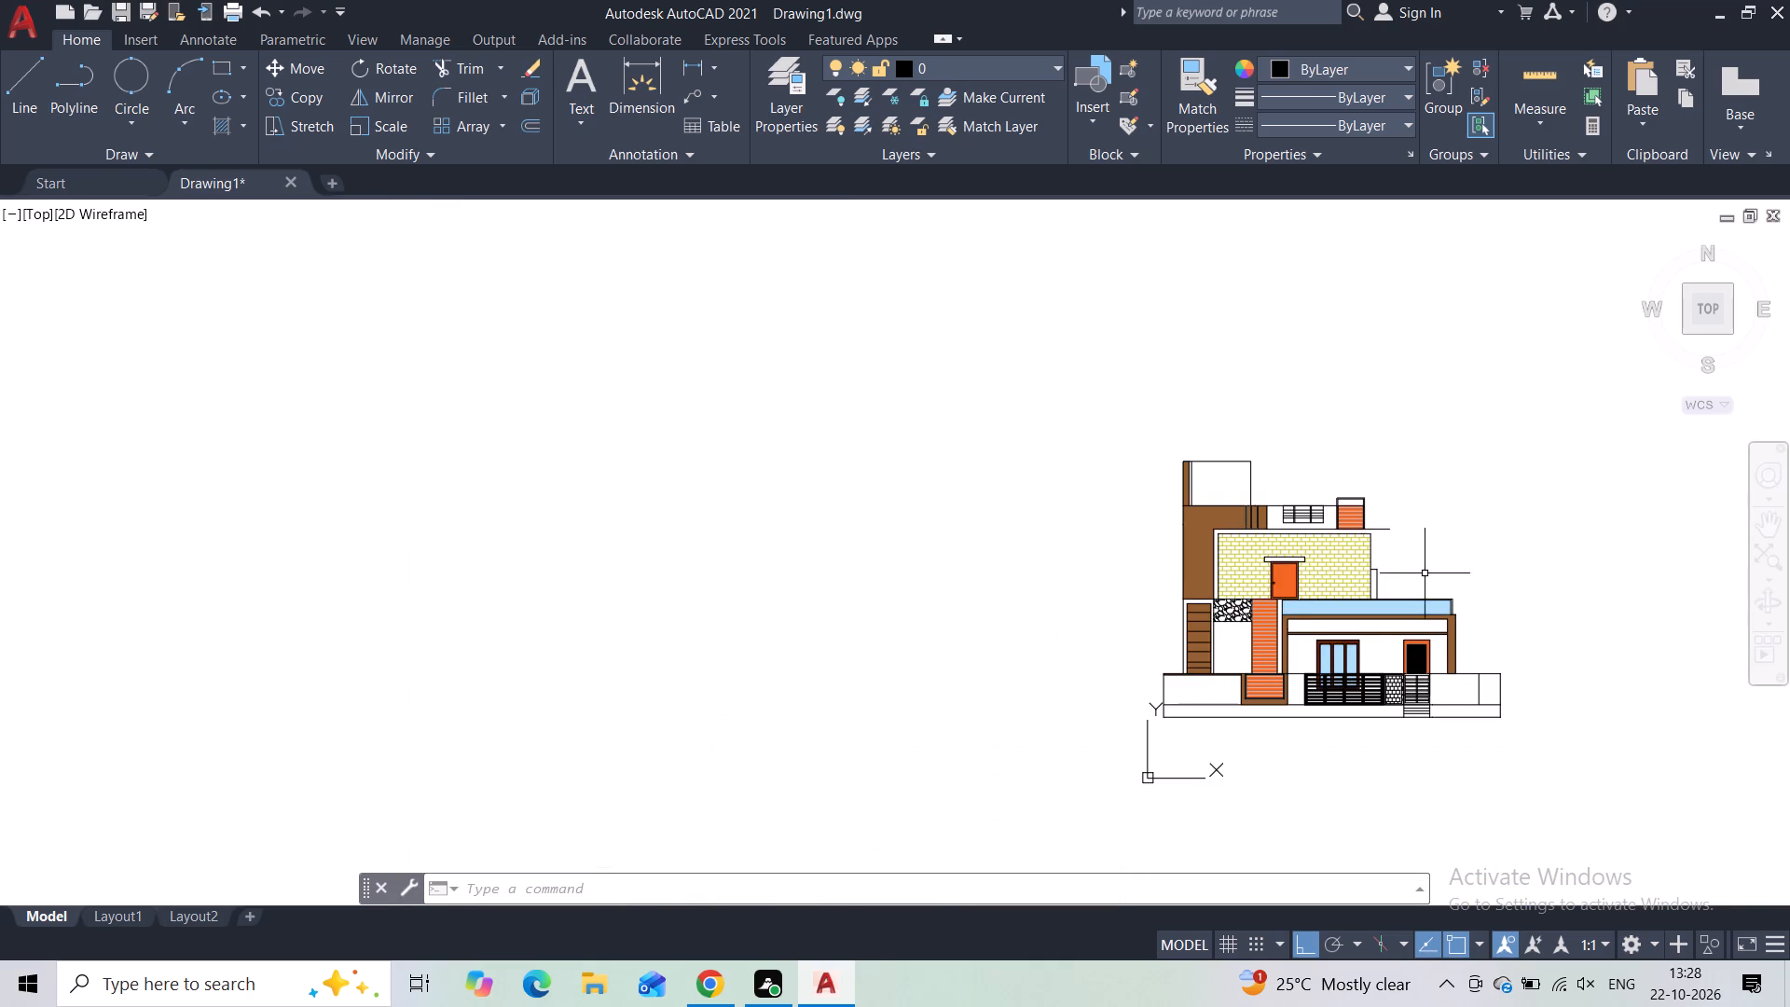
middle_click_drag(1425, 573, 1301, 481)
scroll(1301, 481, "up", 1)
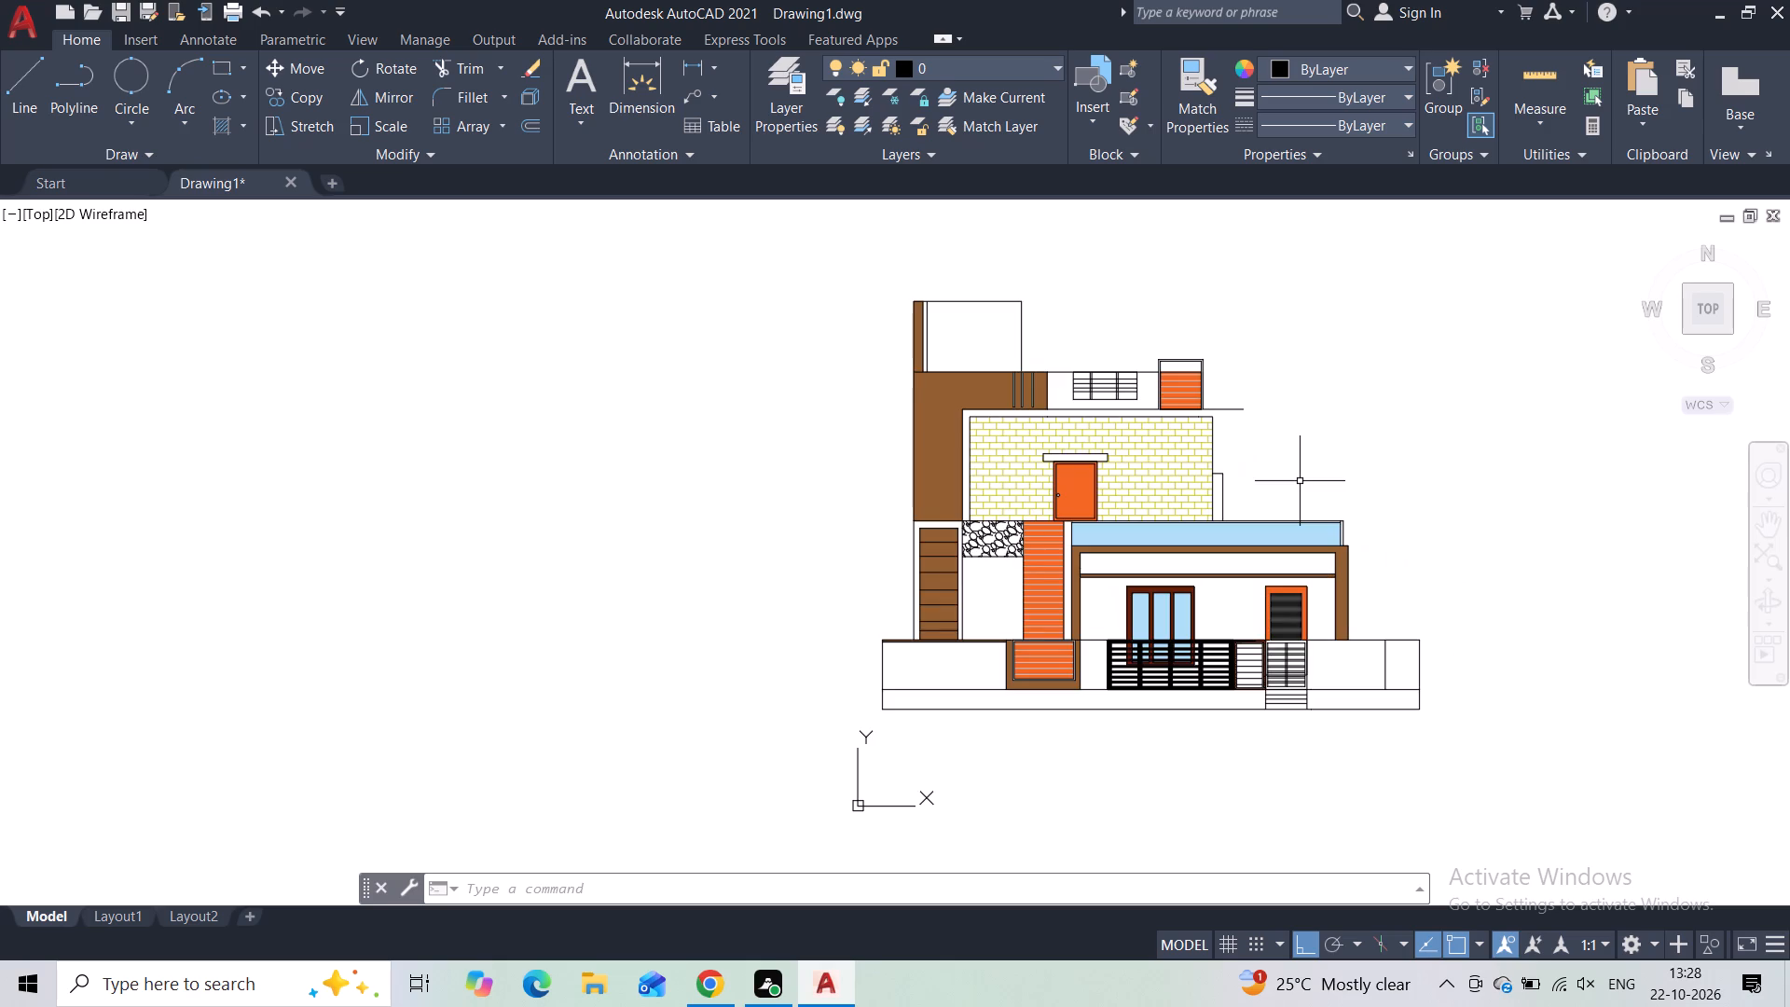
scroll(1338, 560, "up", 3)
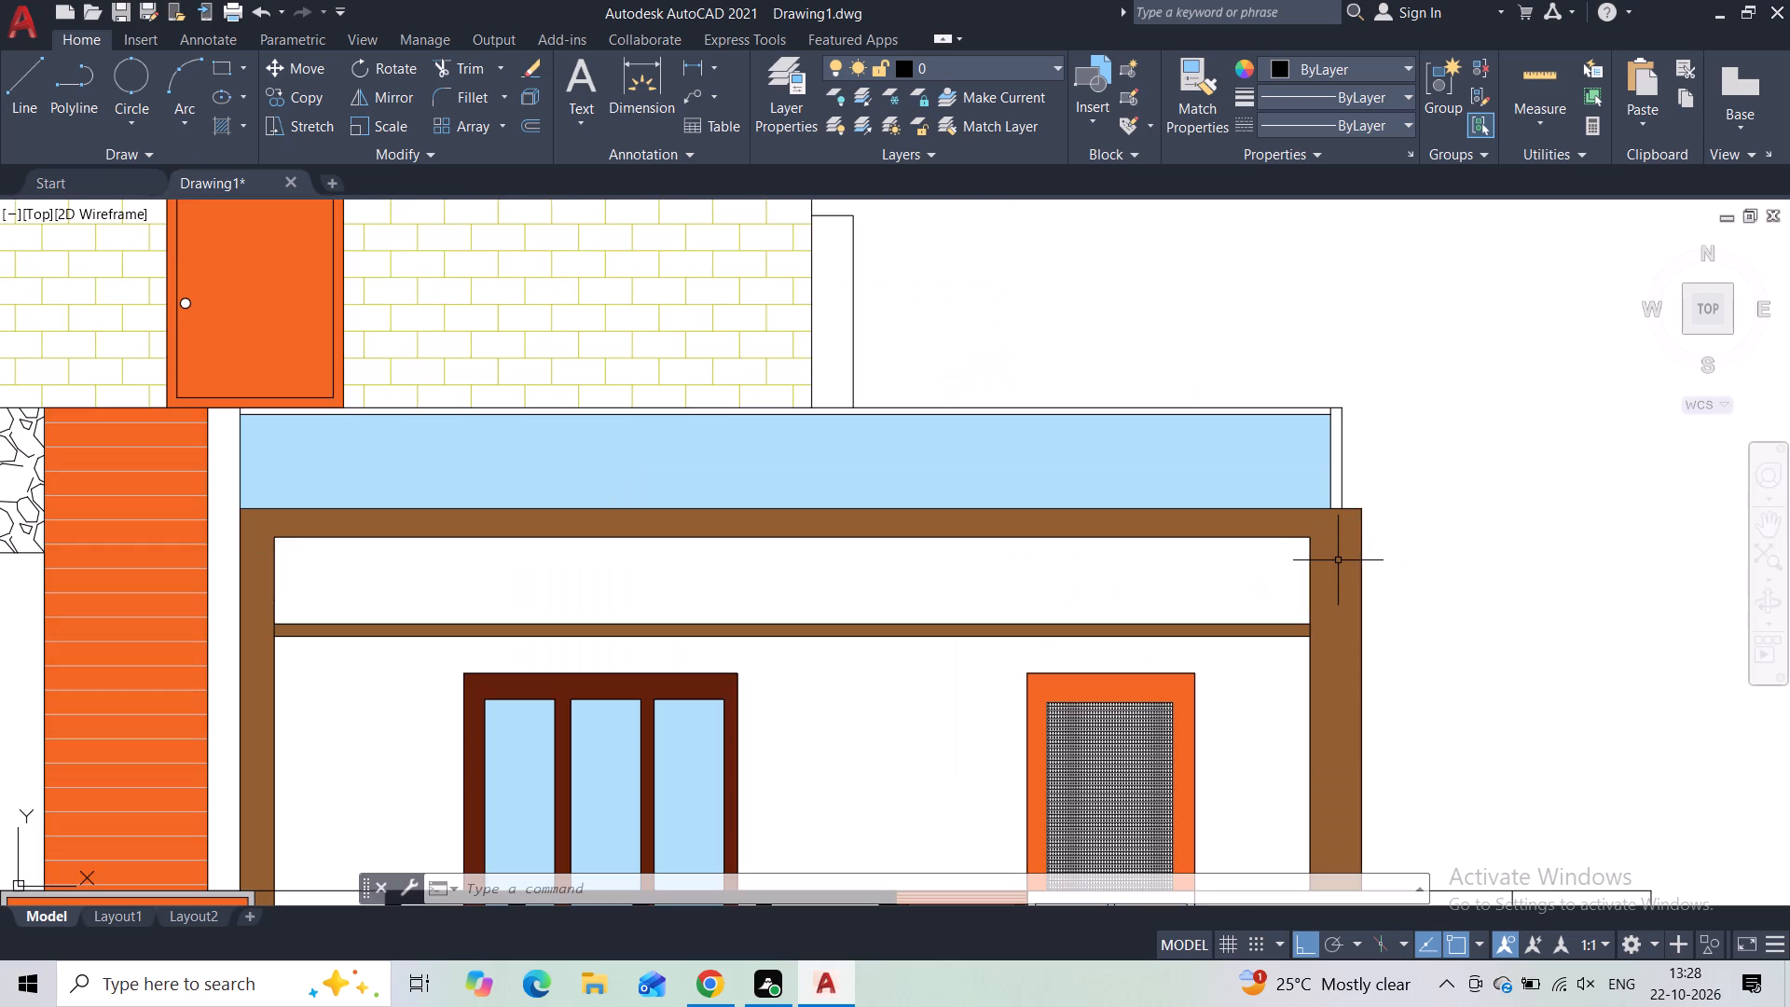
left_click(21, 89)
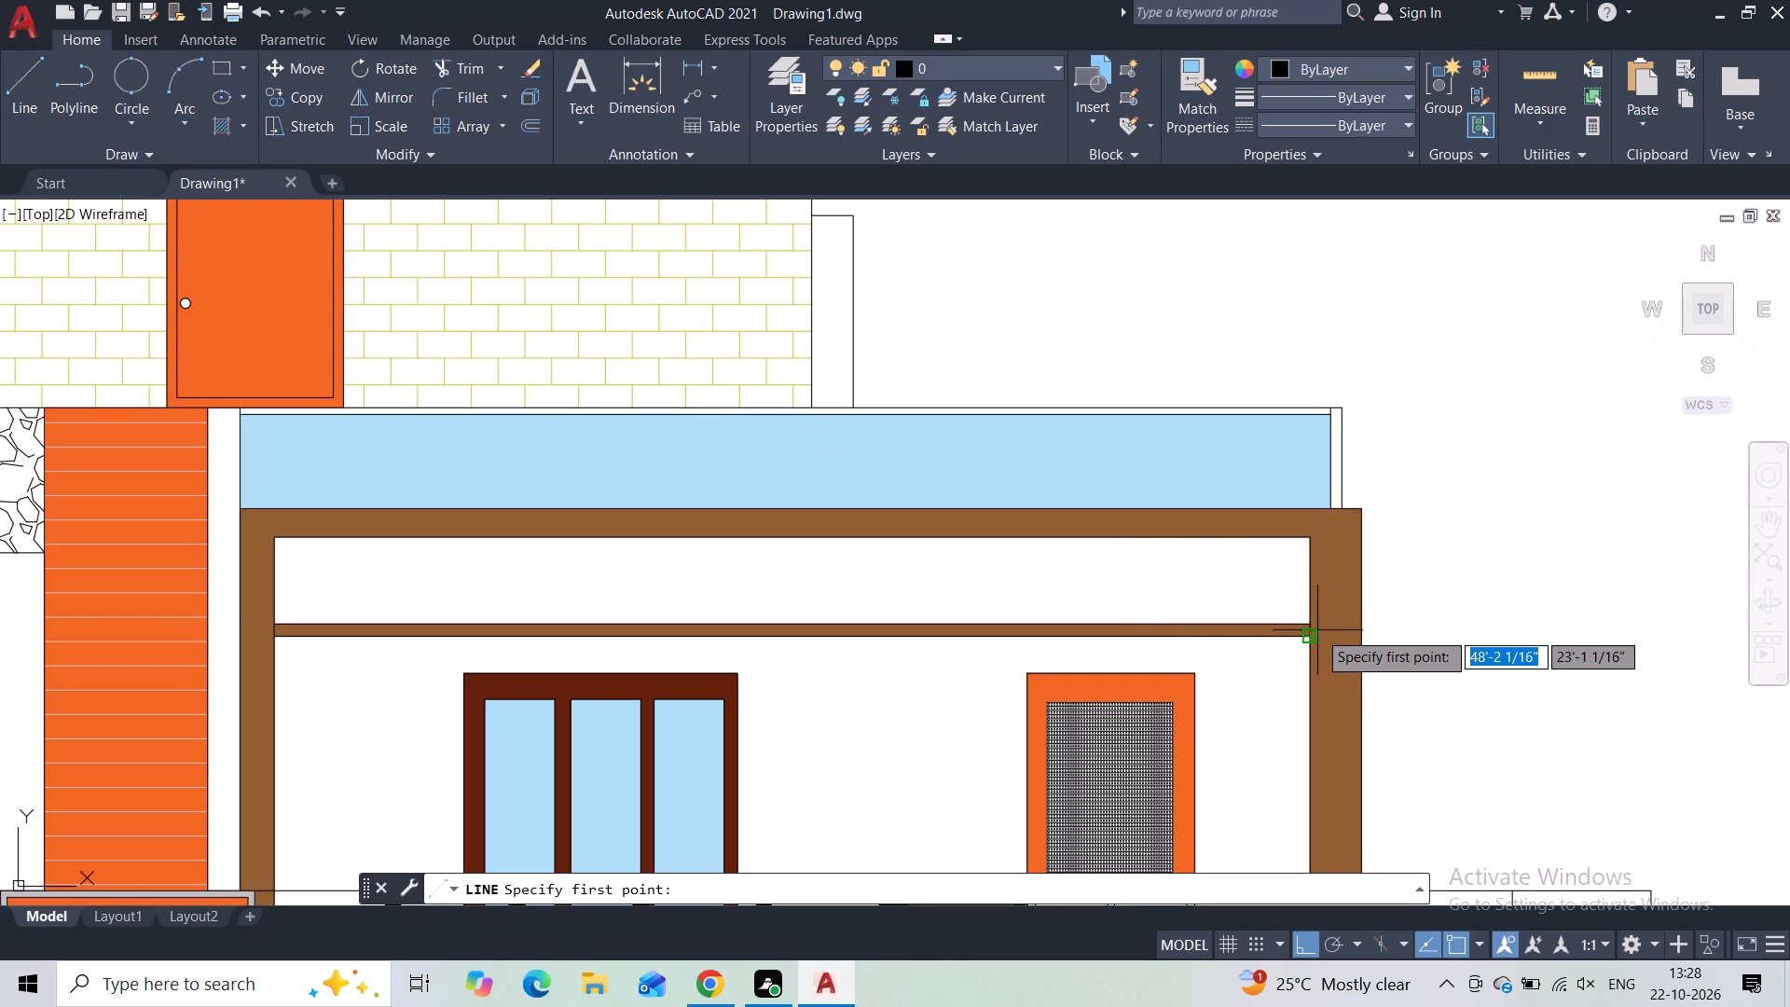
left_click(1368, 619)
left_click(1417, 621)
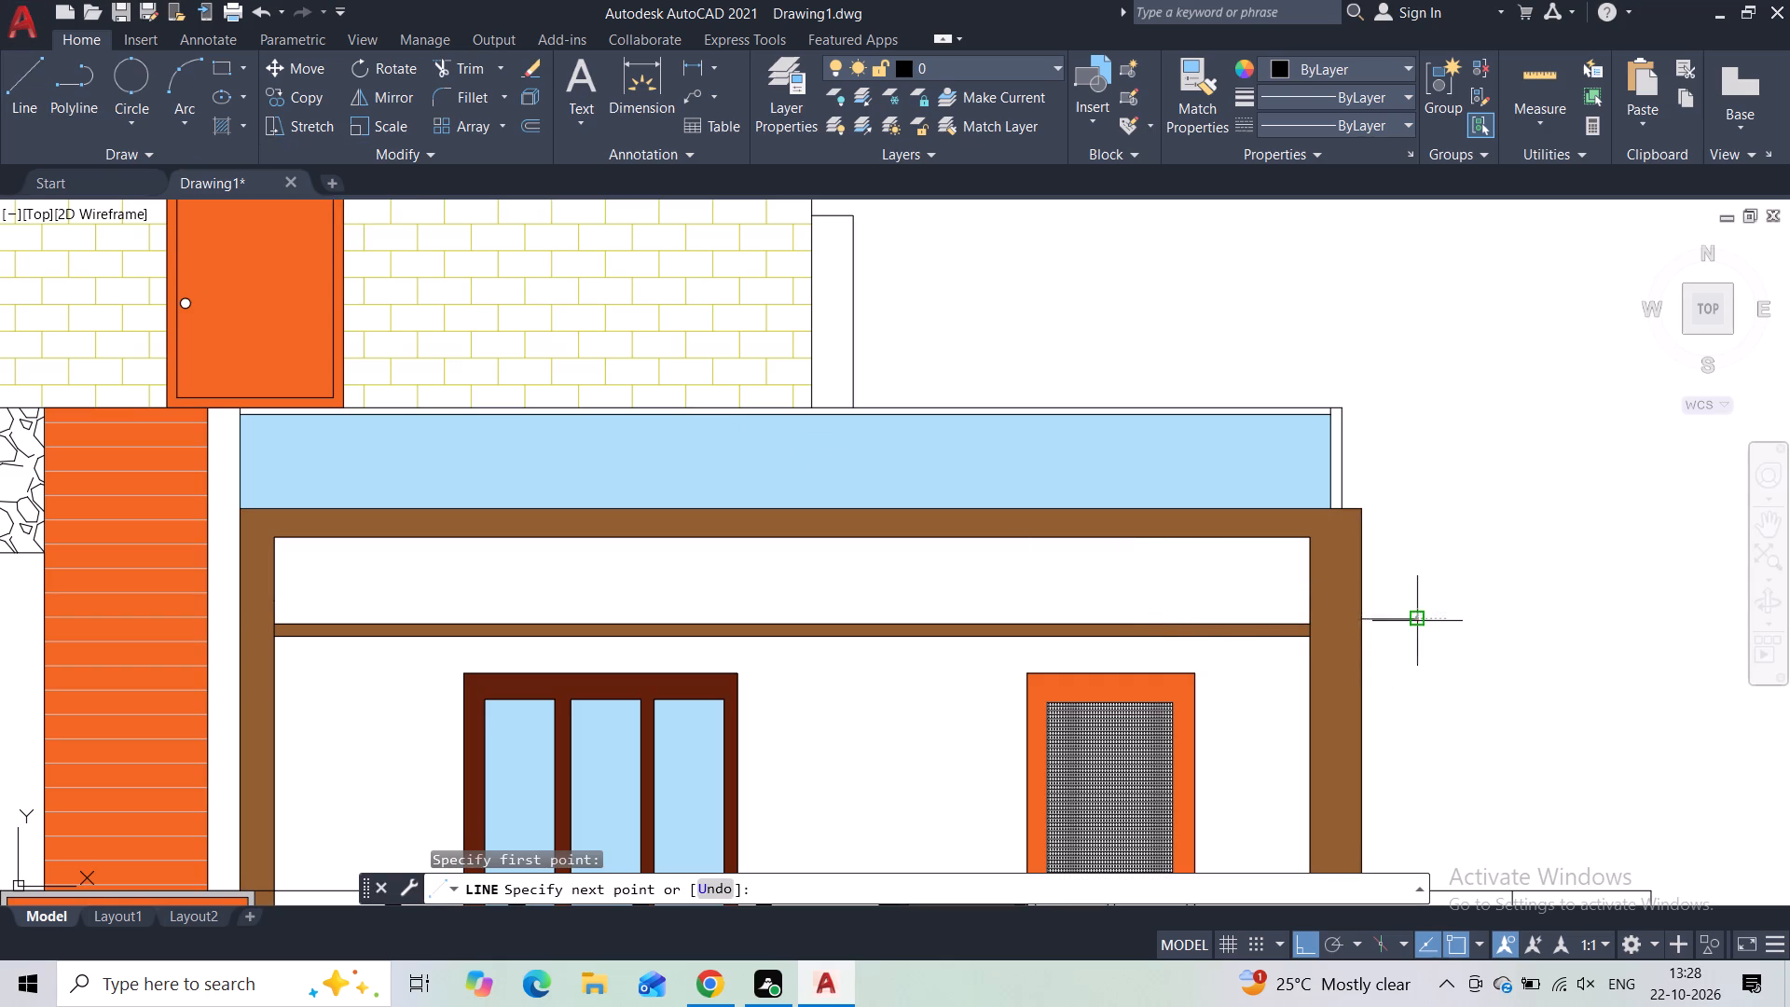
left_click(1413, 635)
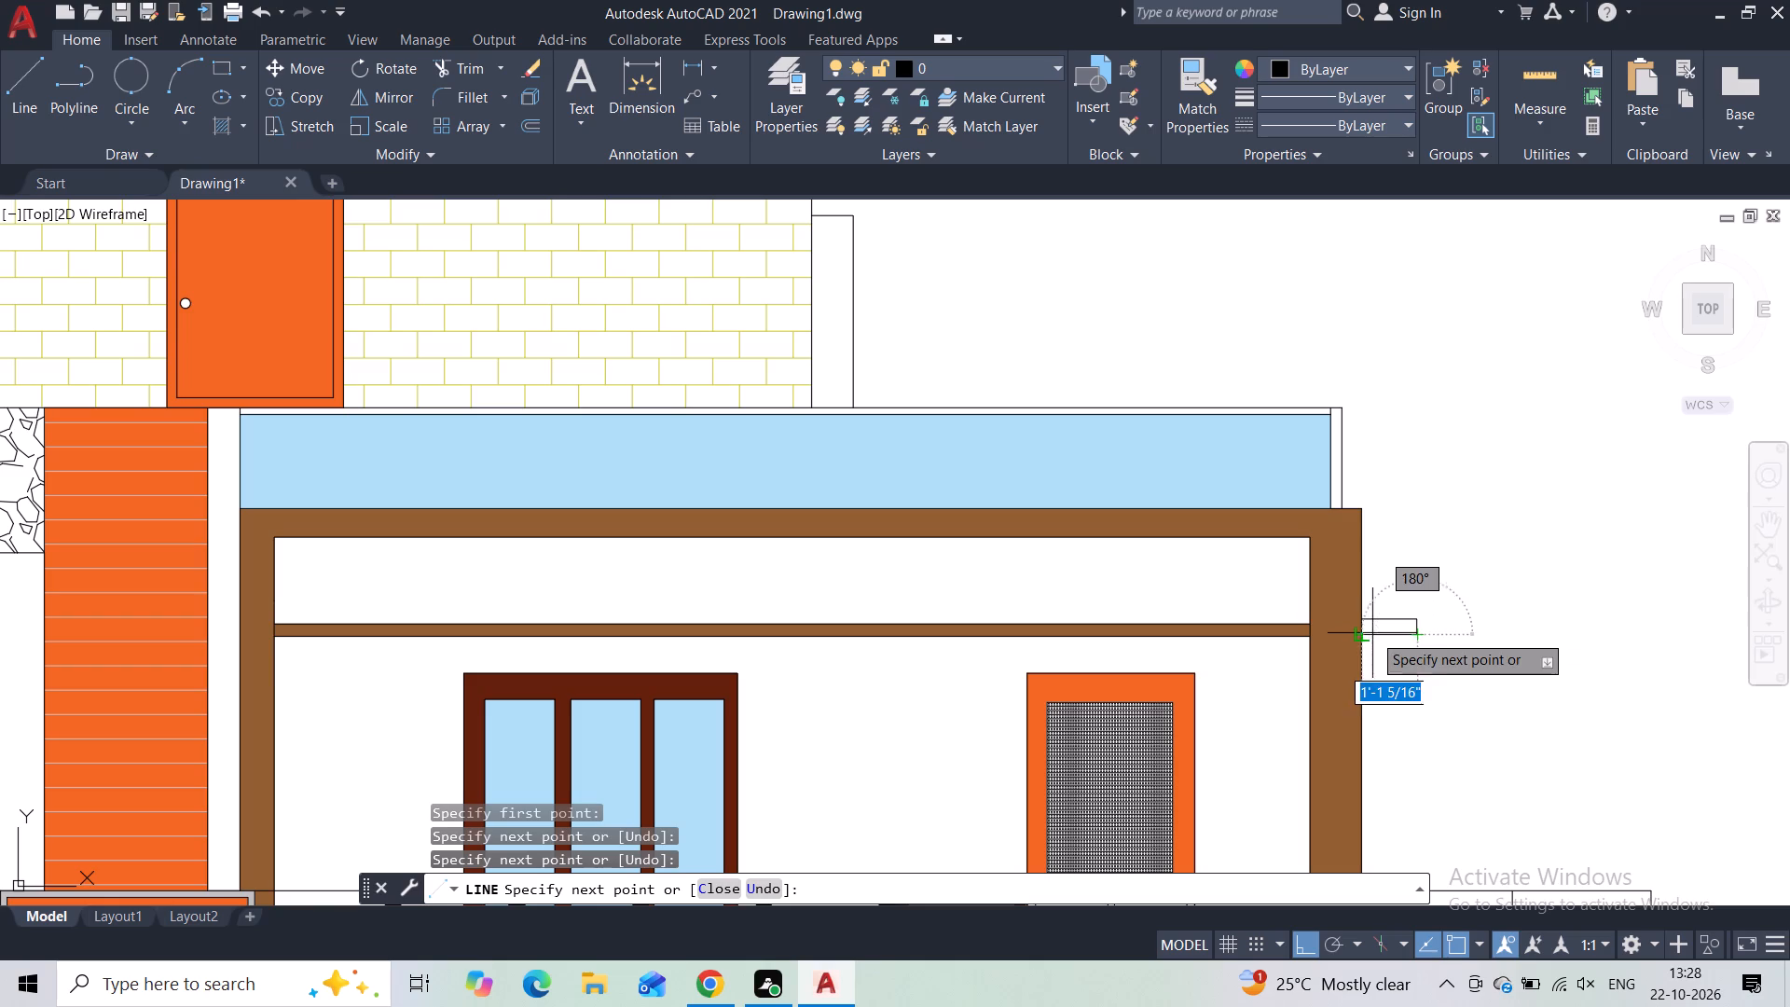
left_click(1363, 633)
key("Escape")
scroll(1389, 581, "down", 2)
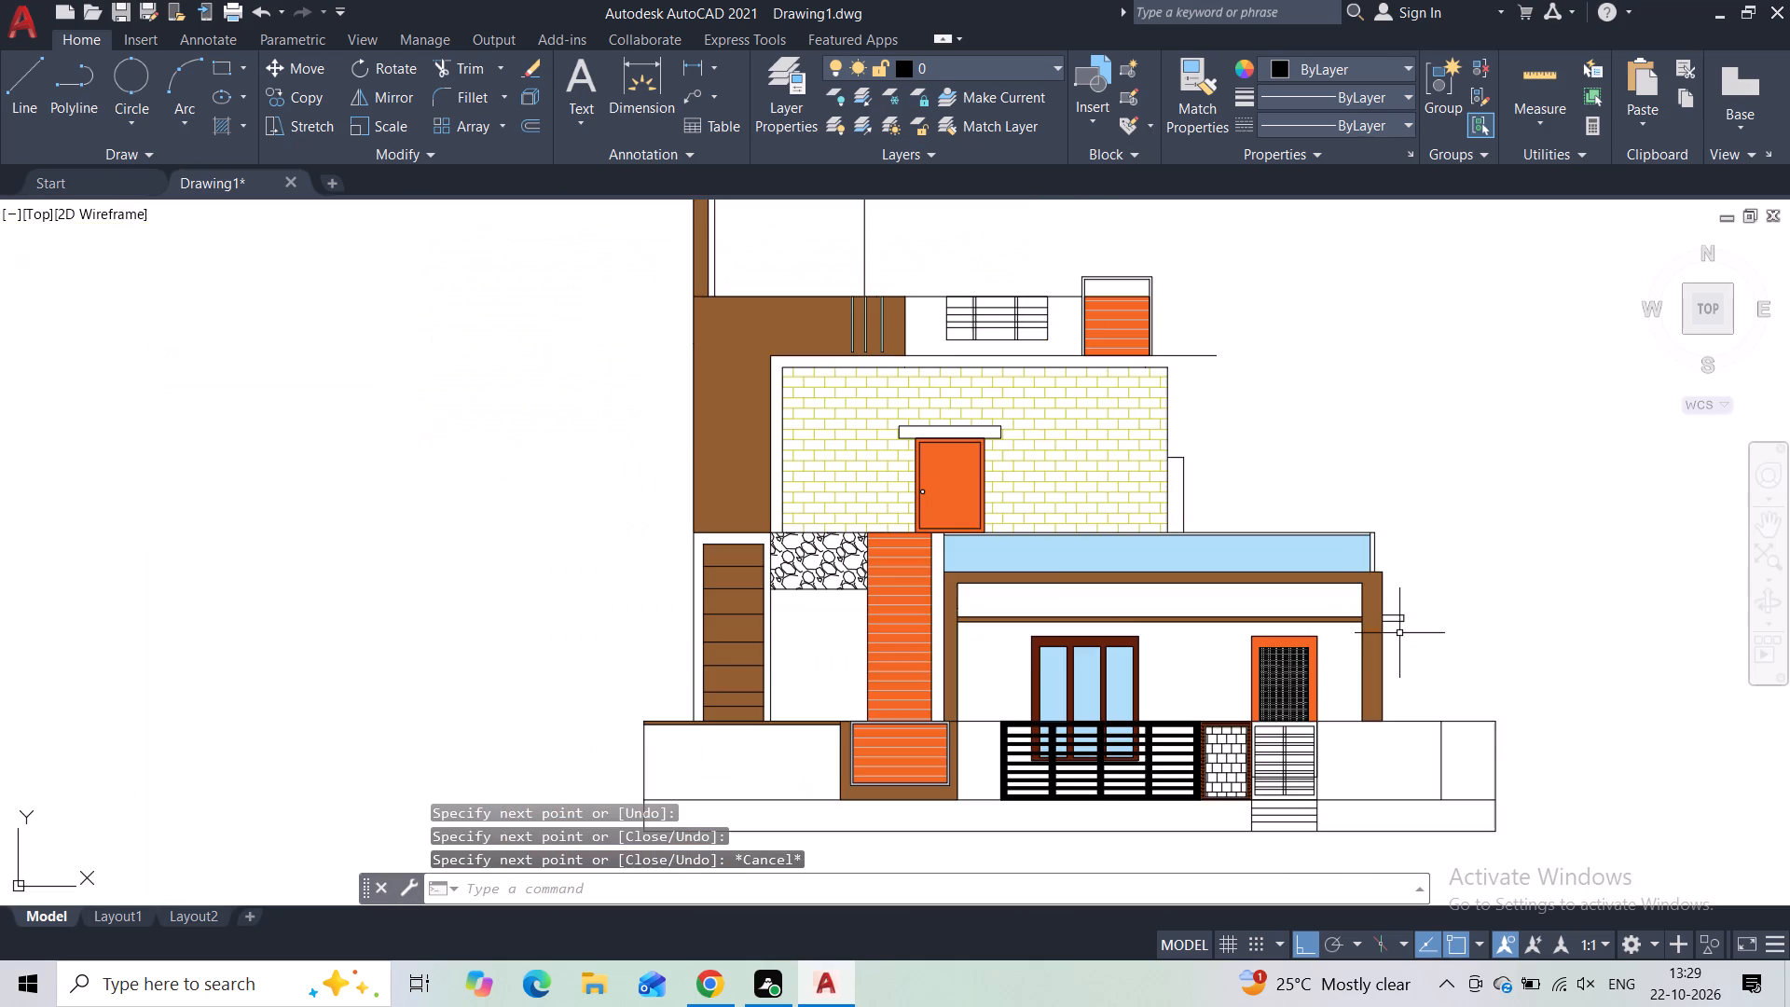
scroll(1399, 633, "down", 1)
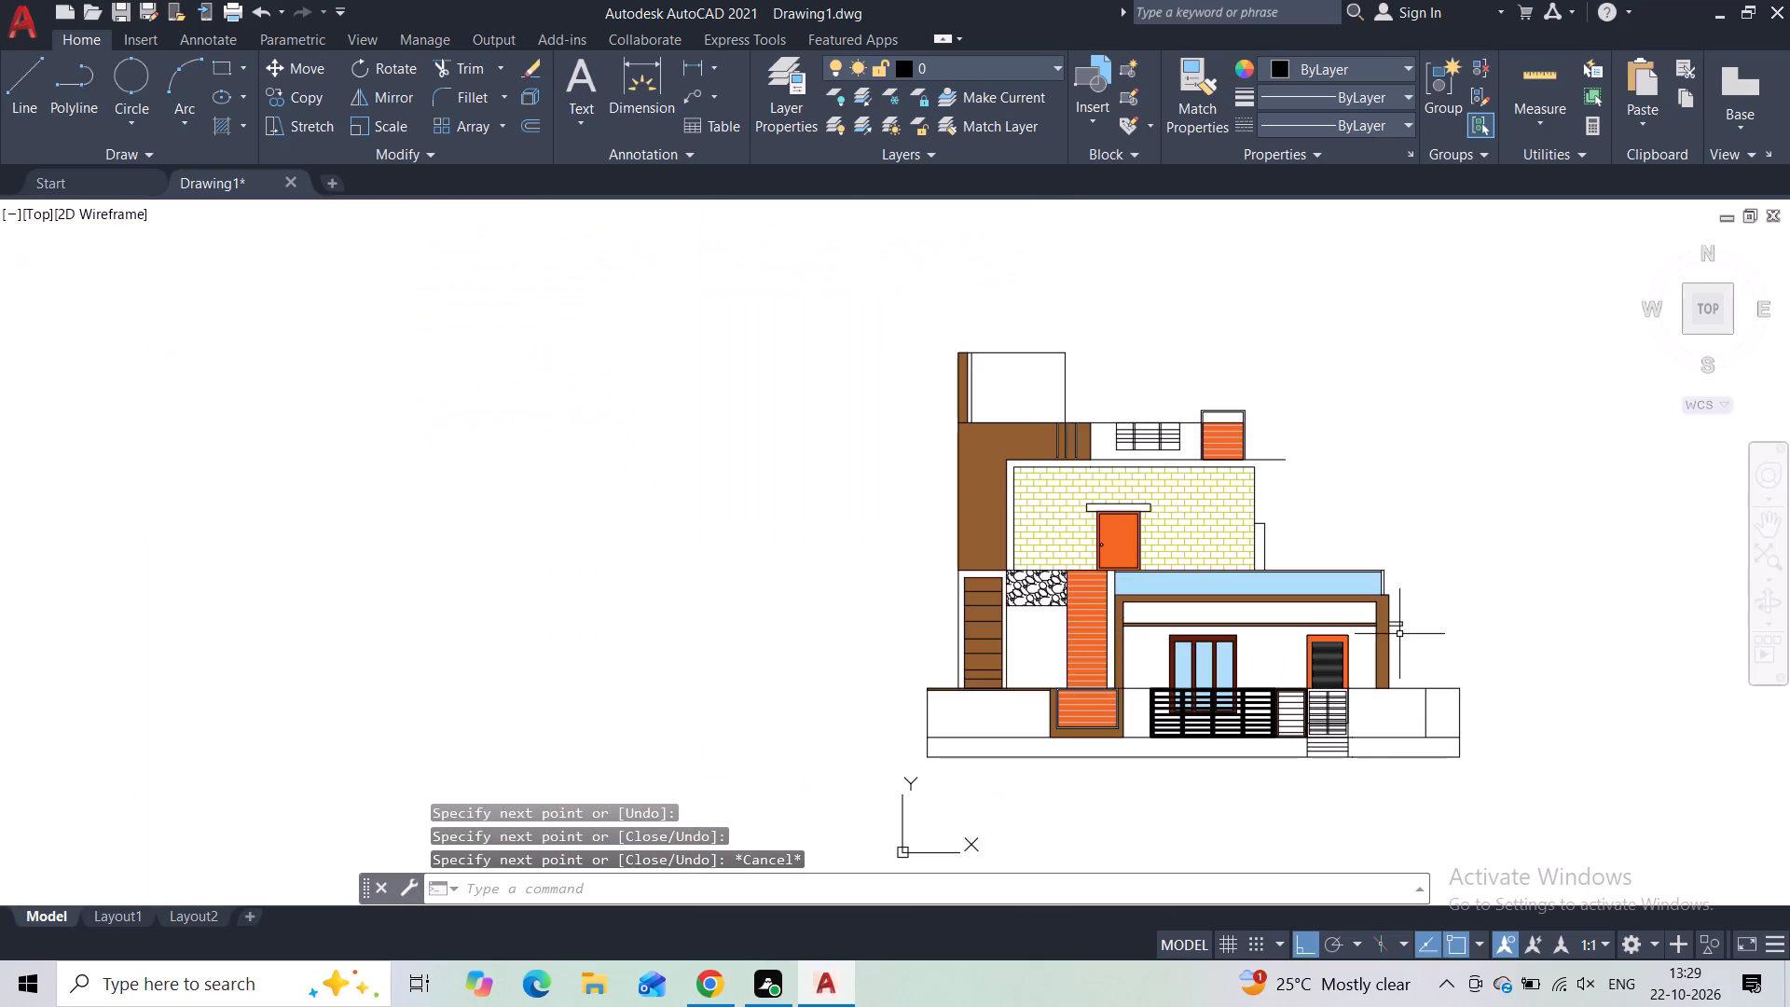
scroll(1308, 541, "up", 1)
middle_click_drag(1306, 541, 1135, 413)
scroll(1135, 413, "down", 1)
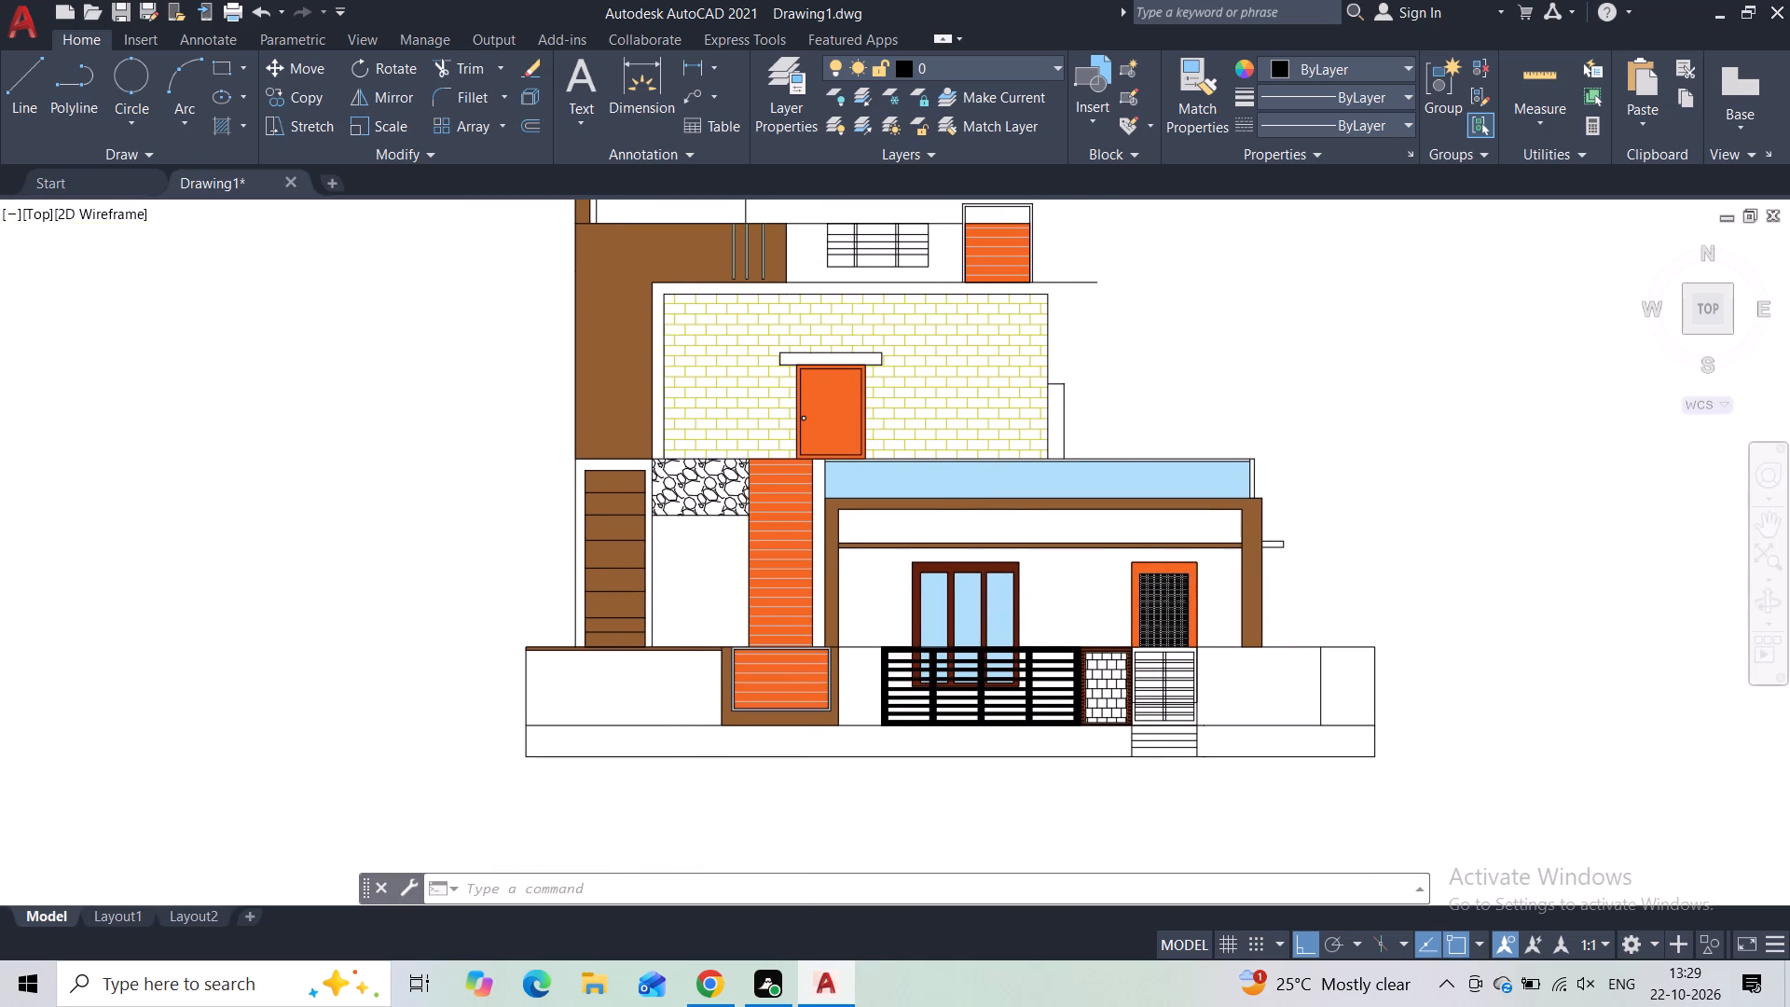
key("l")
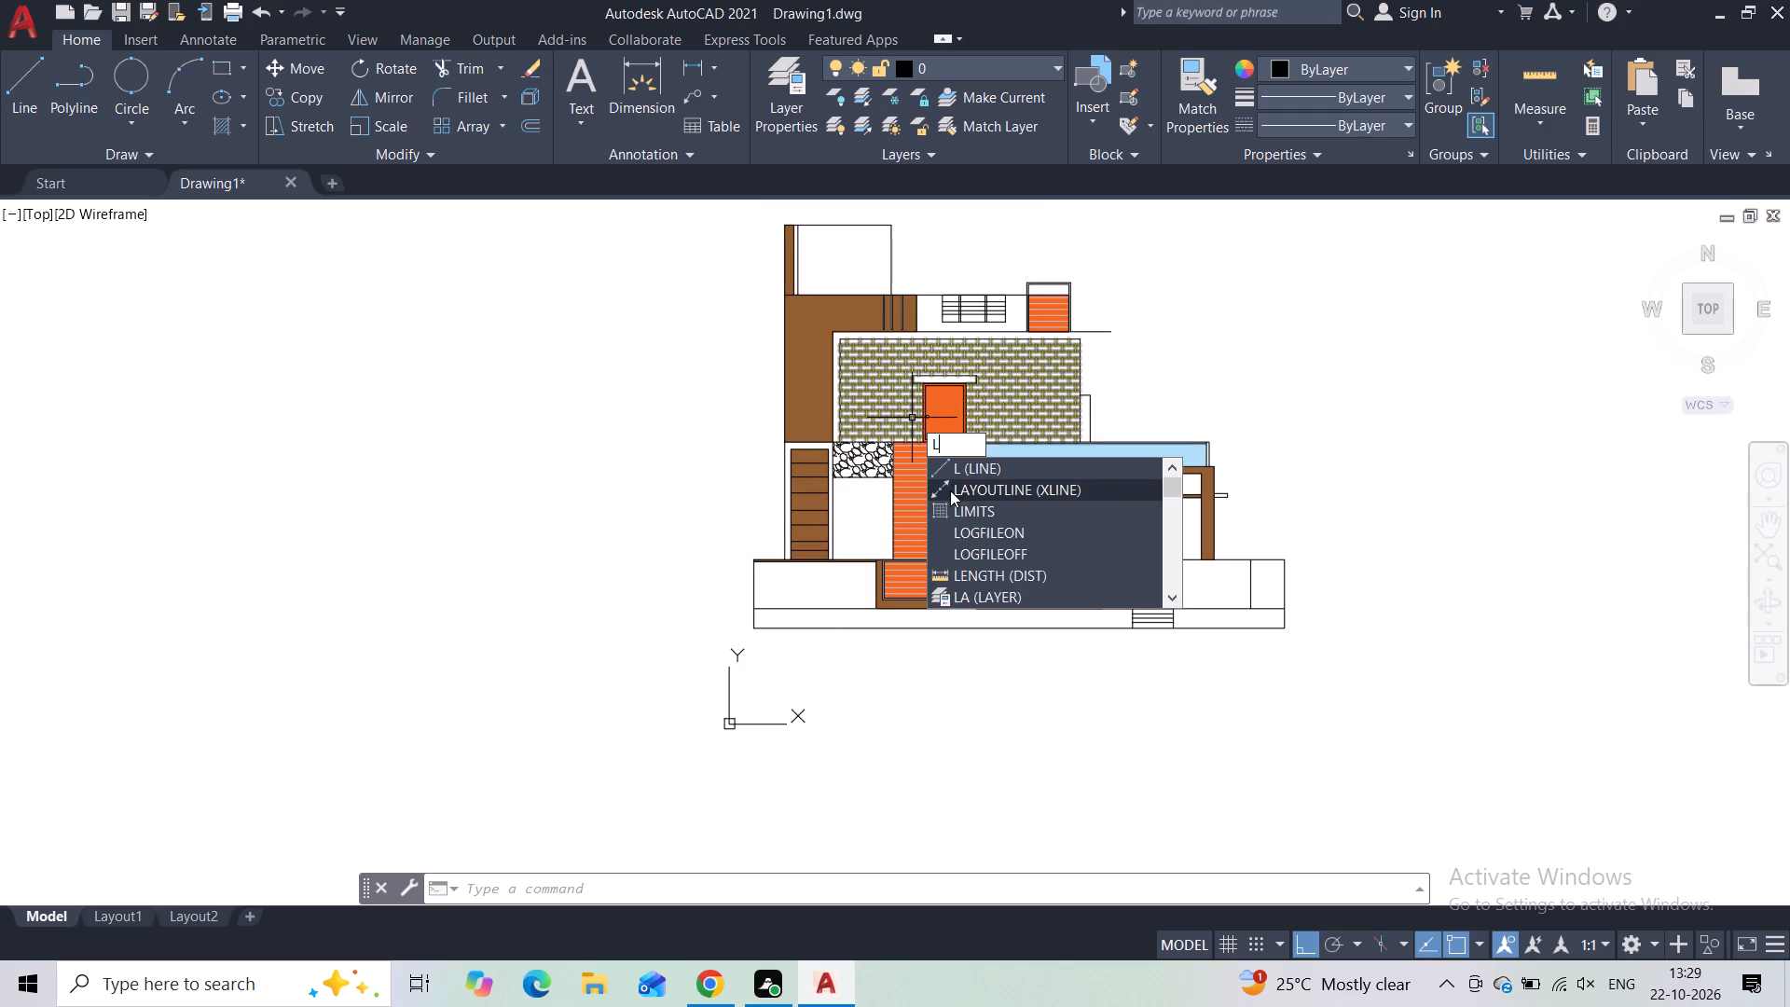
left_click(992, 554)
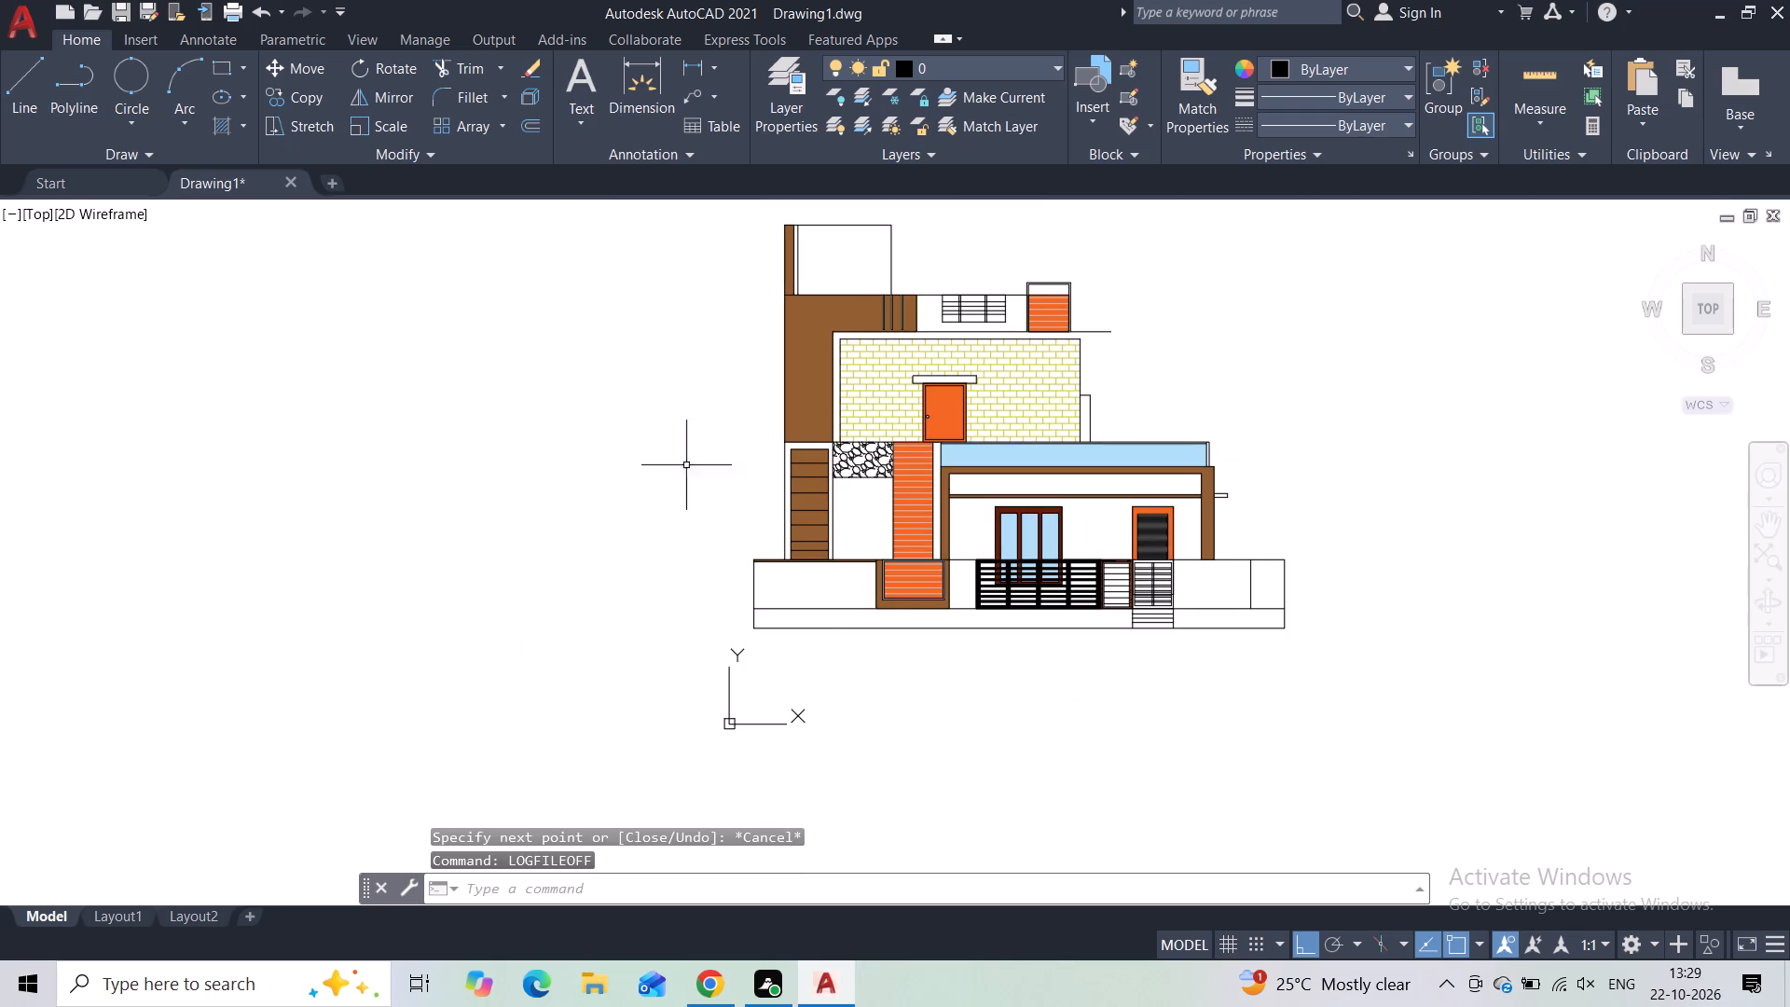
Save the drawing under the new name Drawing8 in the Part Time folder.
left_click(149, 12)
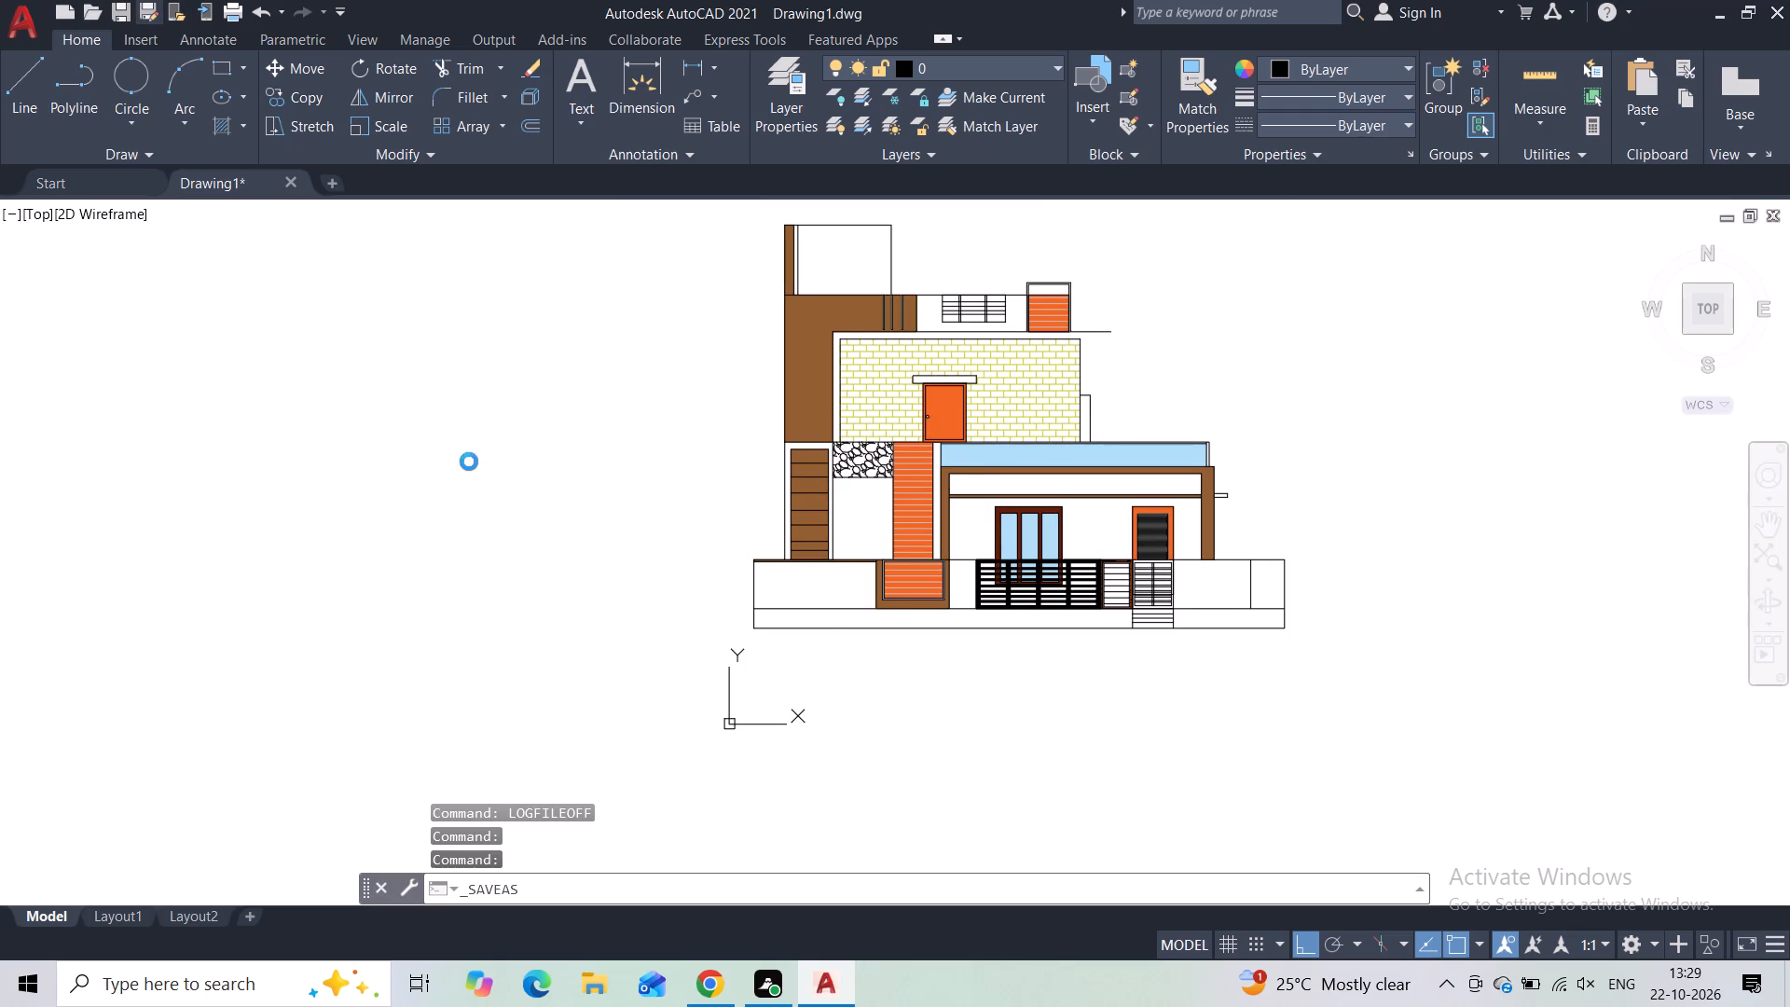
double_click(741, 409)
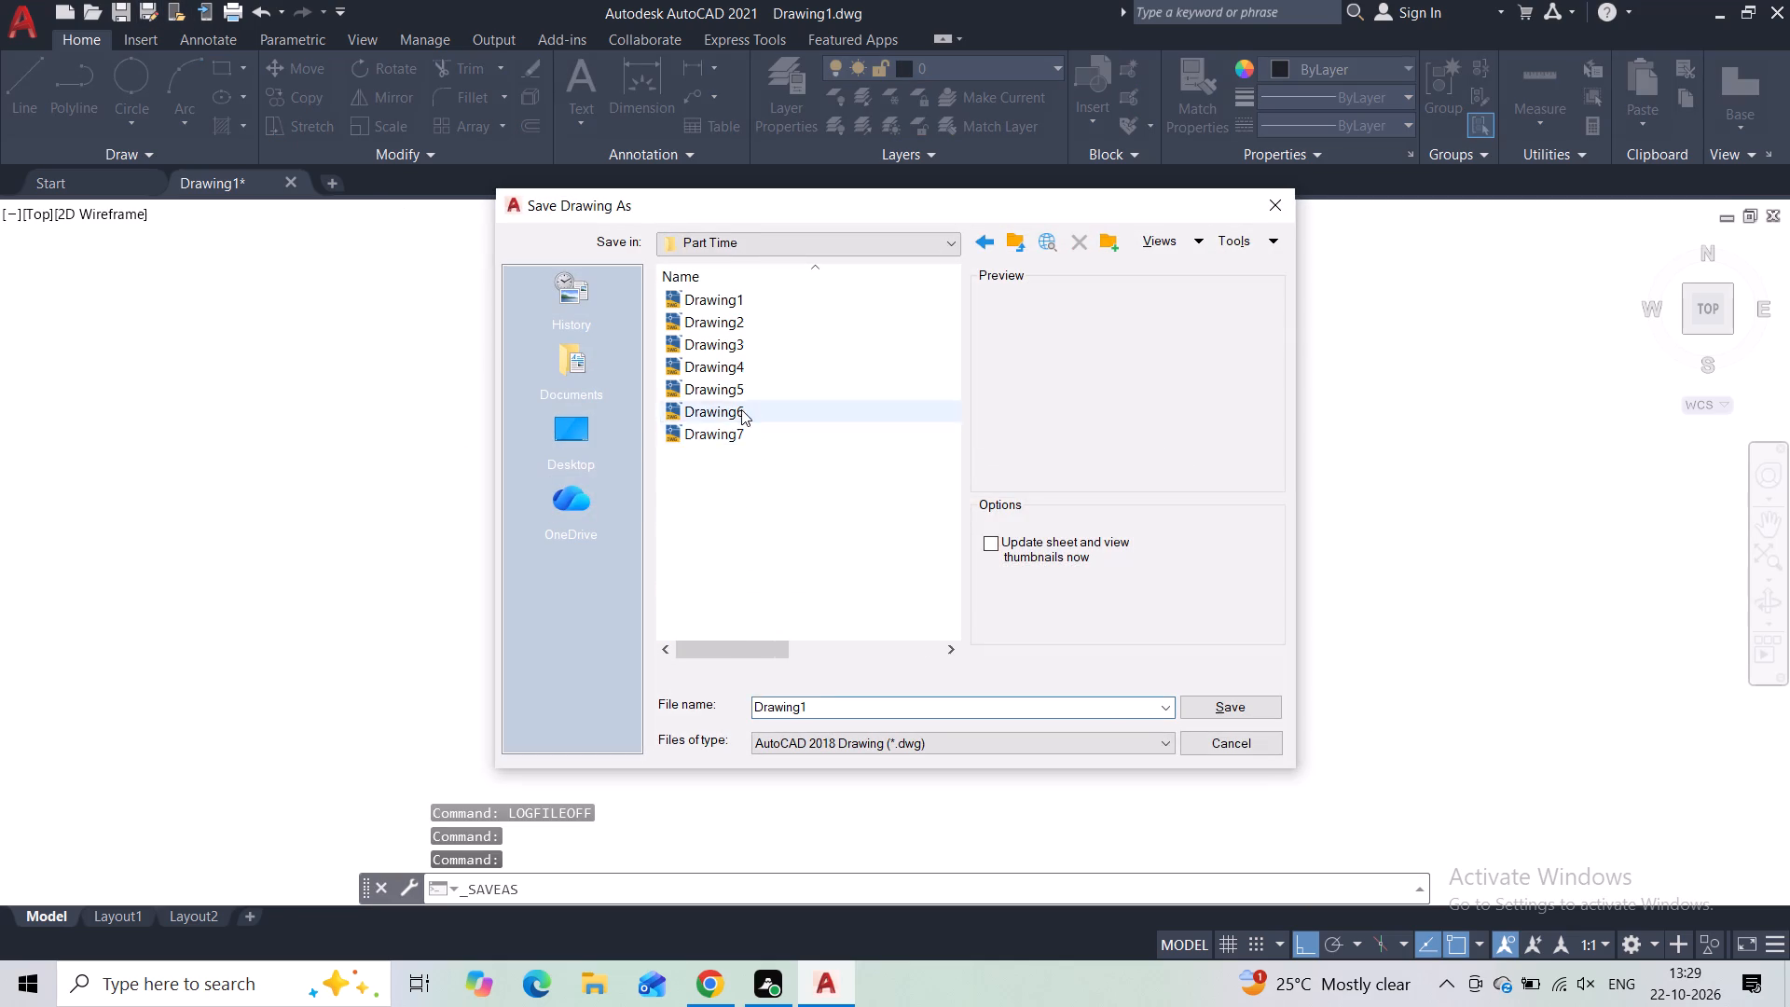
double_click(849, 703)
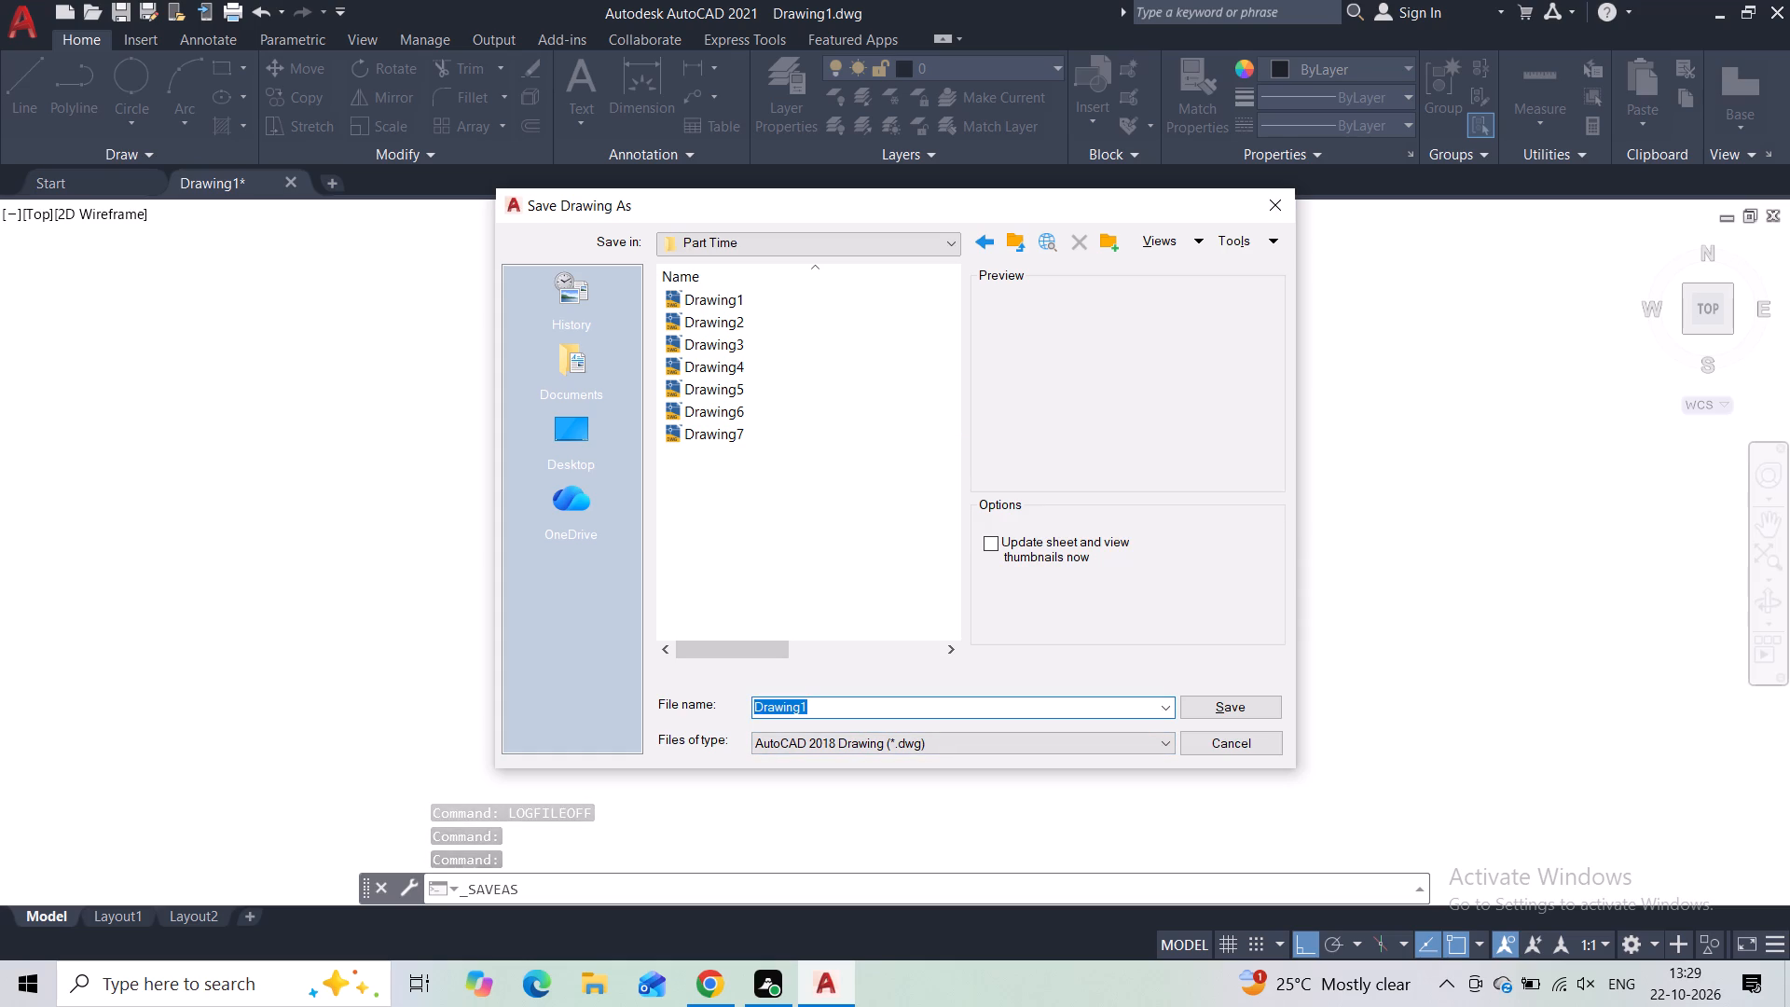
left_click(845, 702)
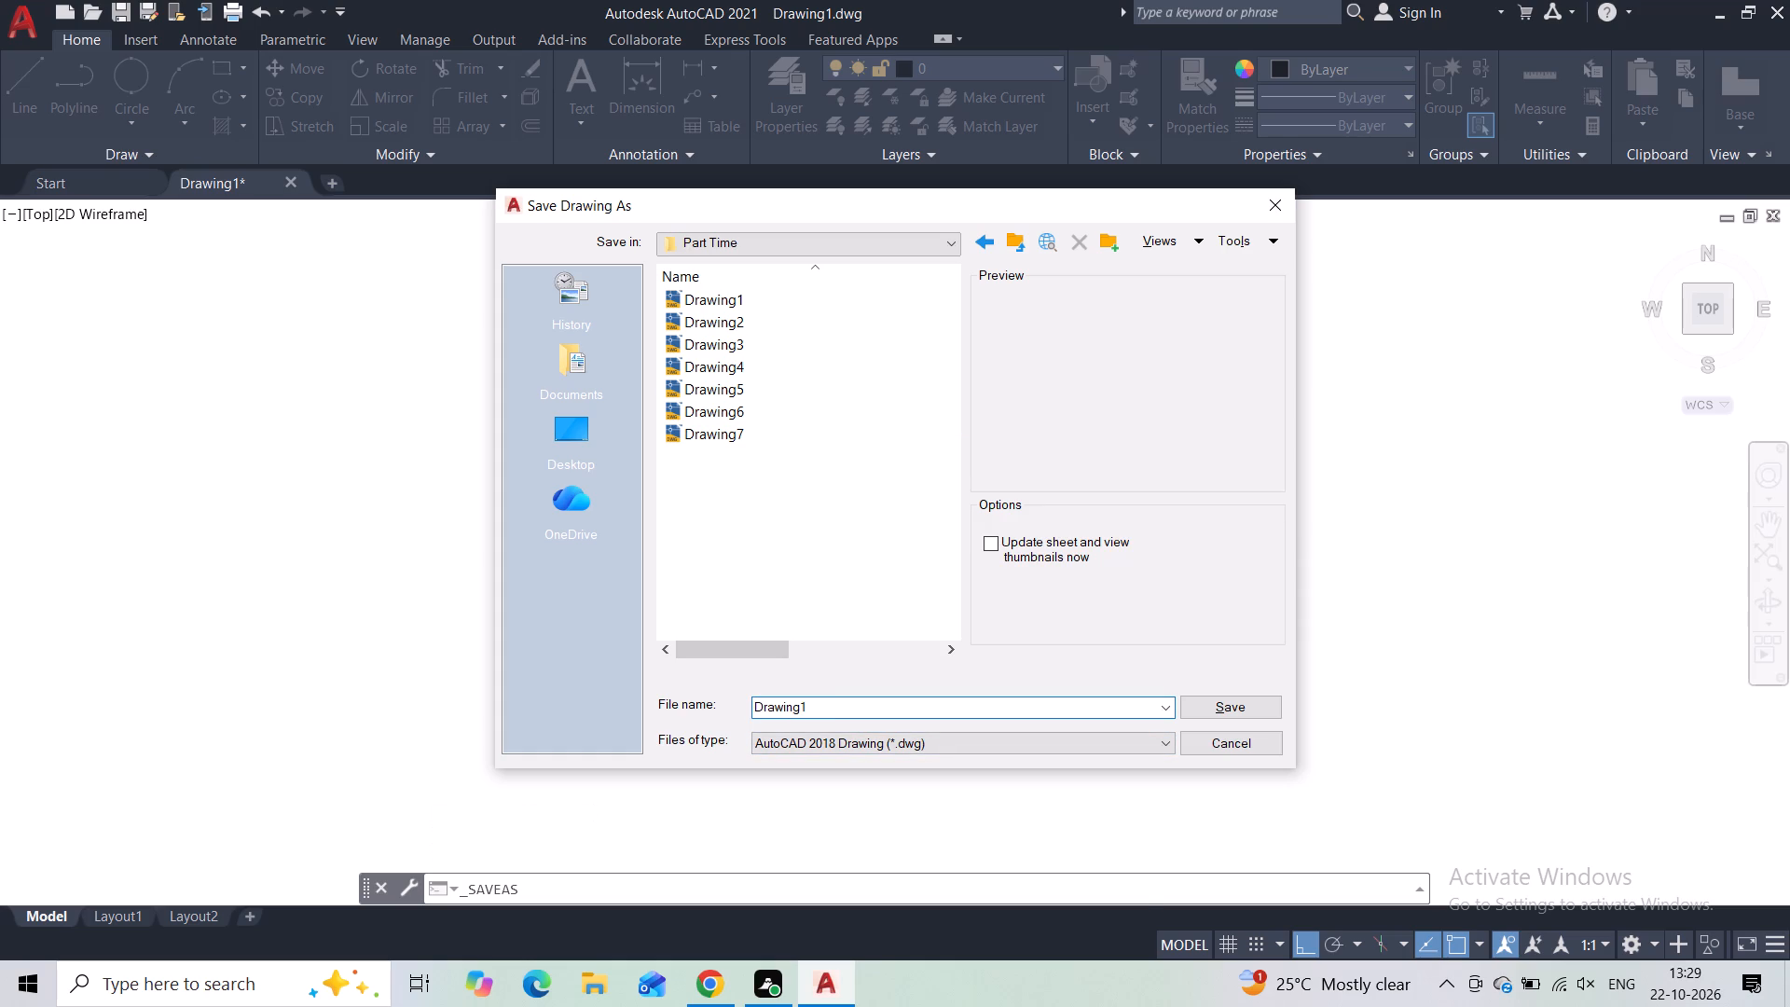
key("BackSpace")
key("8")
key("Return")
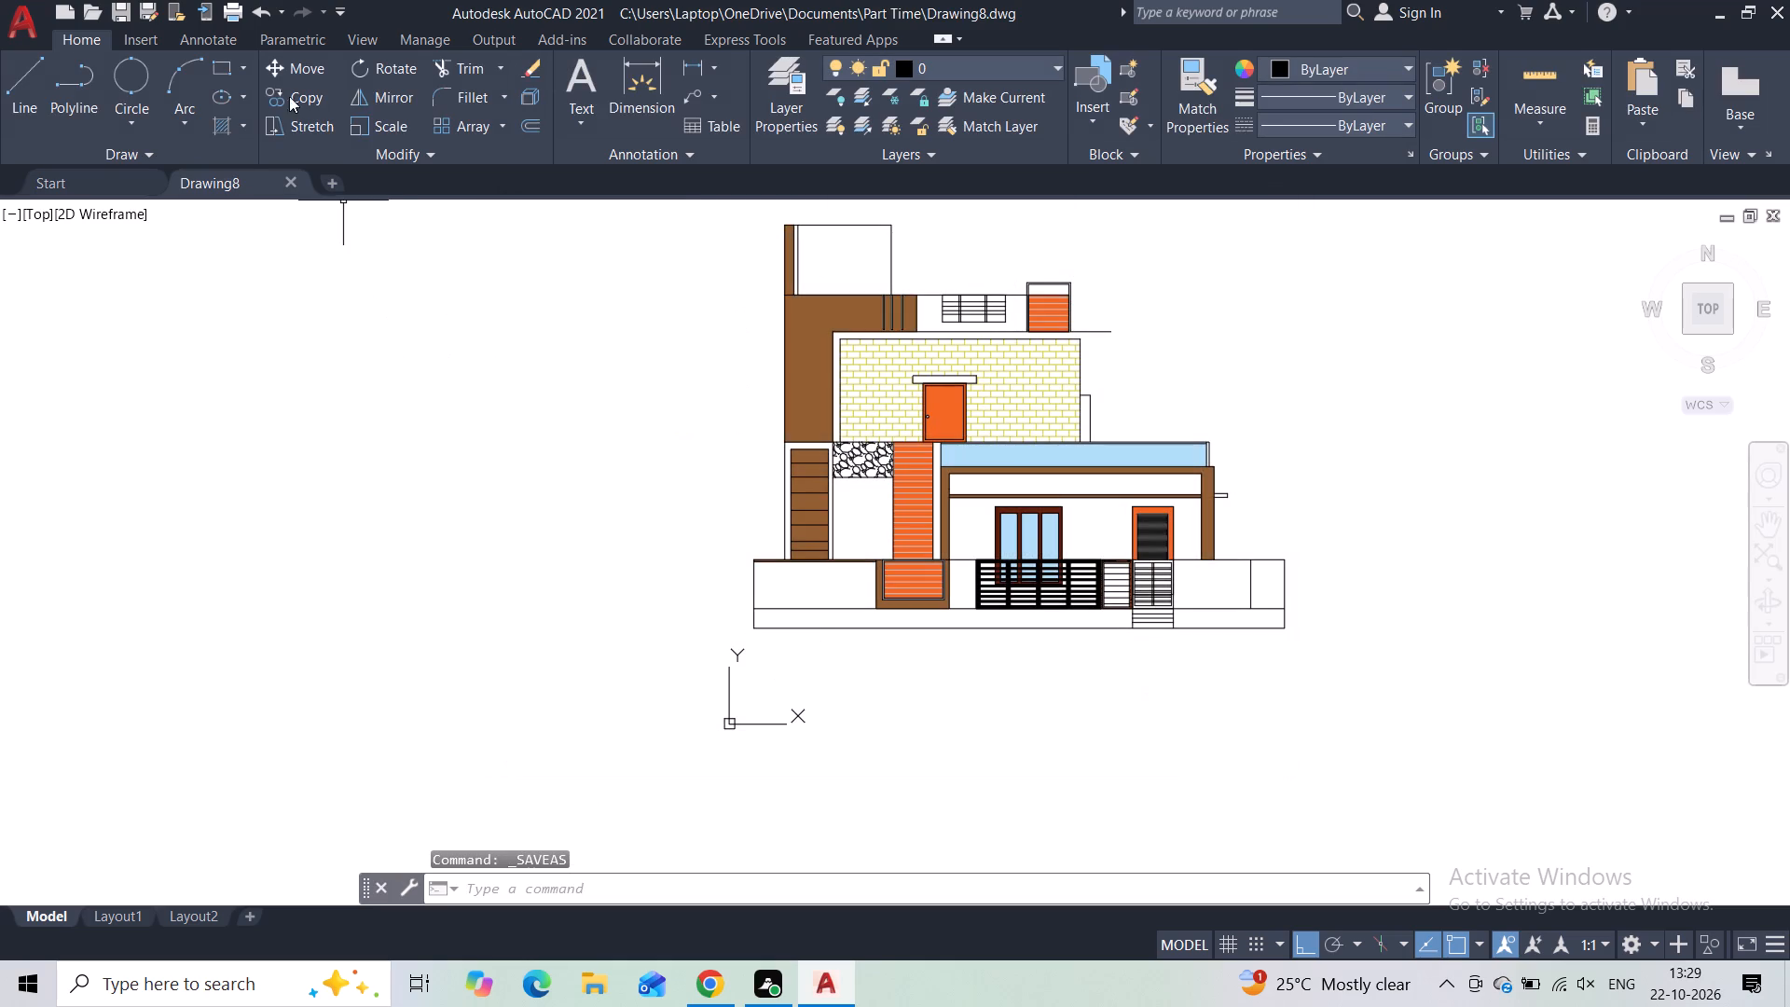
Start a plot of the model and load the page setup from the previous plot.
left_click(241, 15)
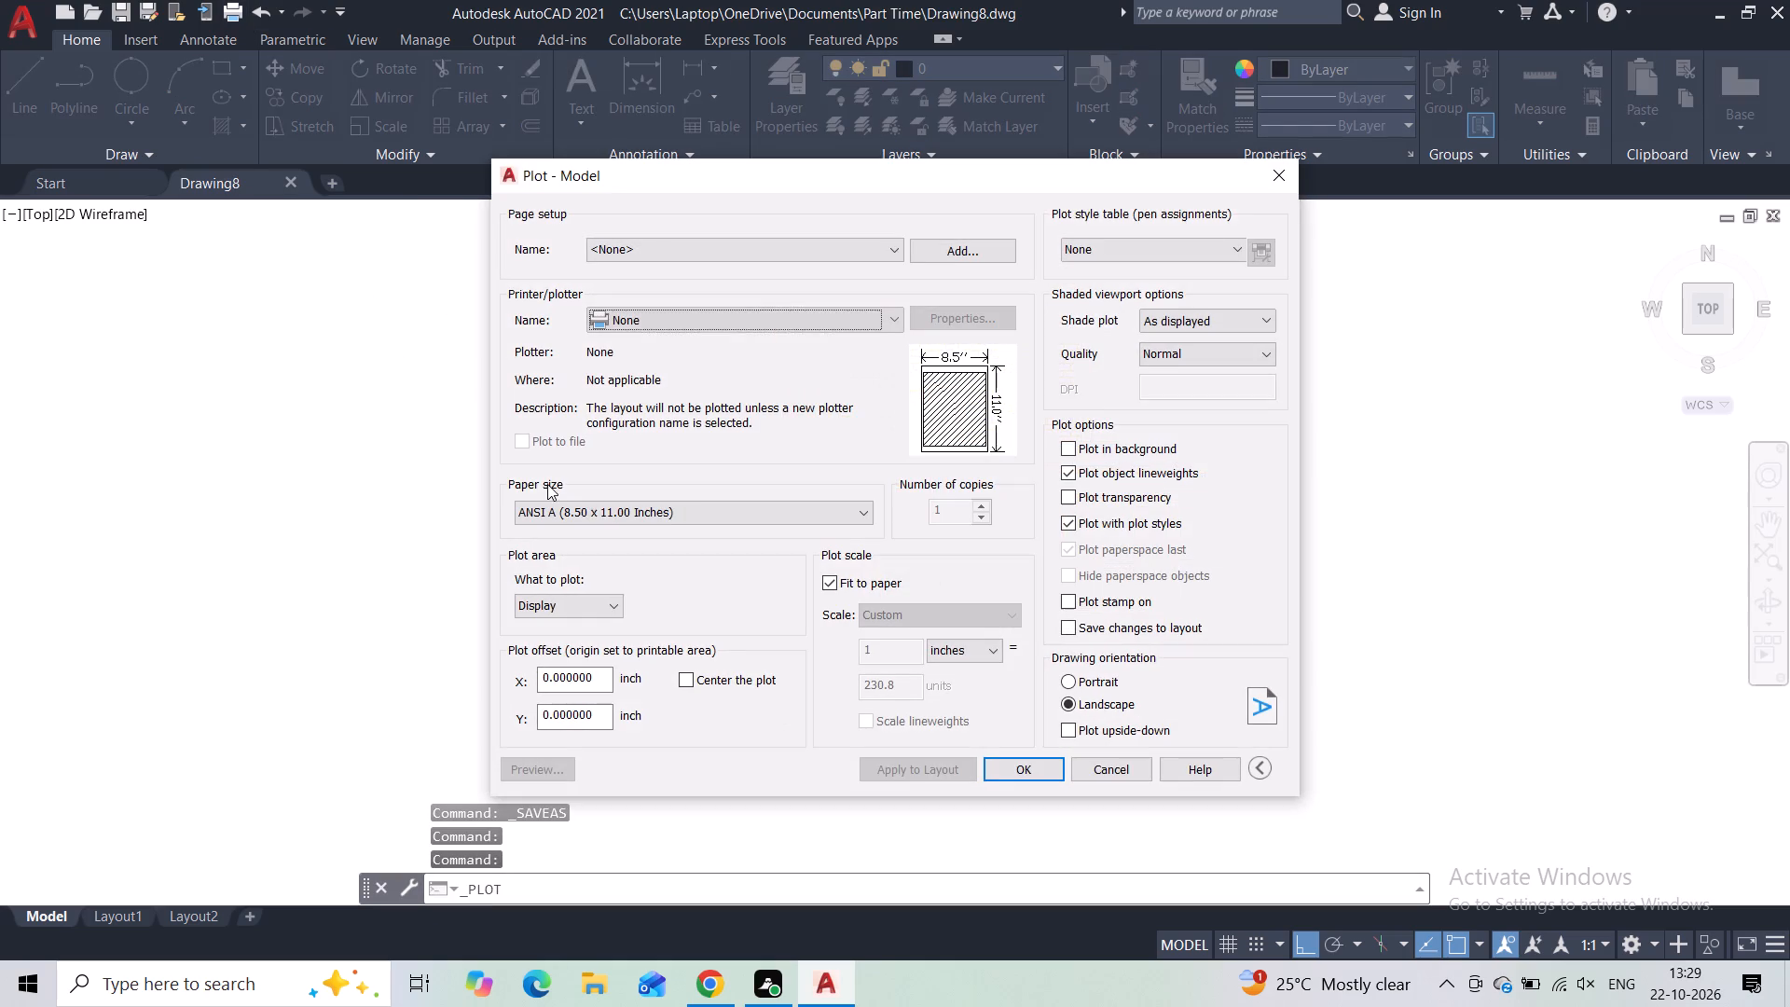
left_click(677, 242)
left_click(674, 285)
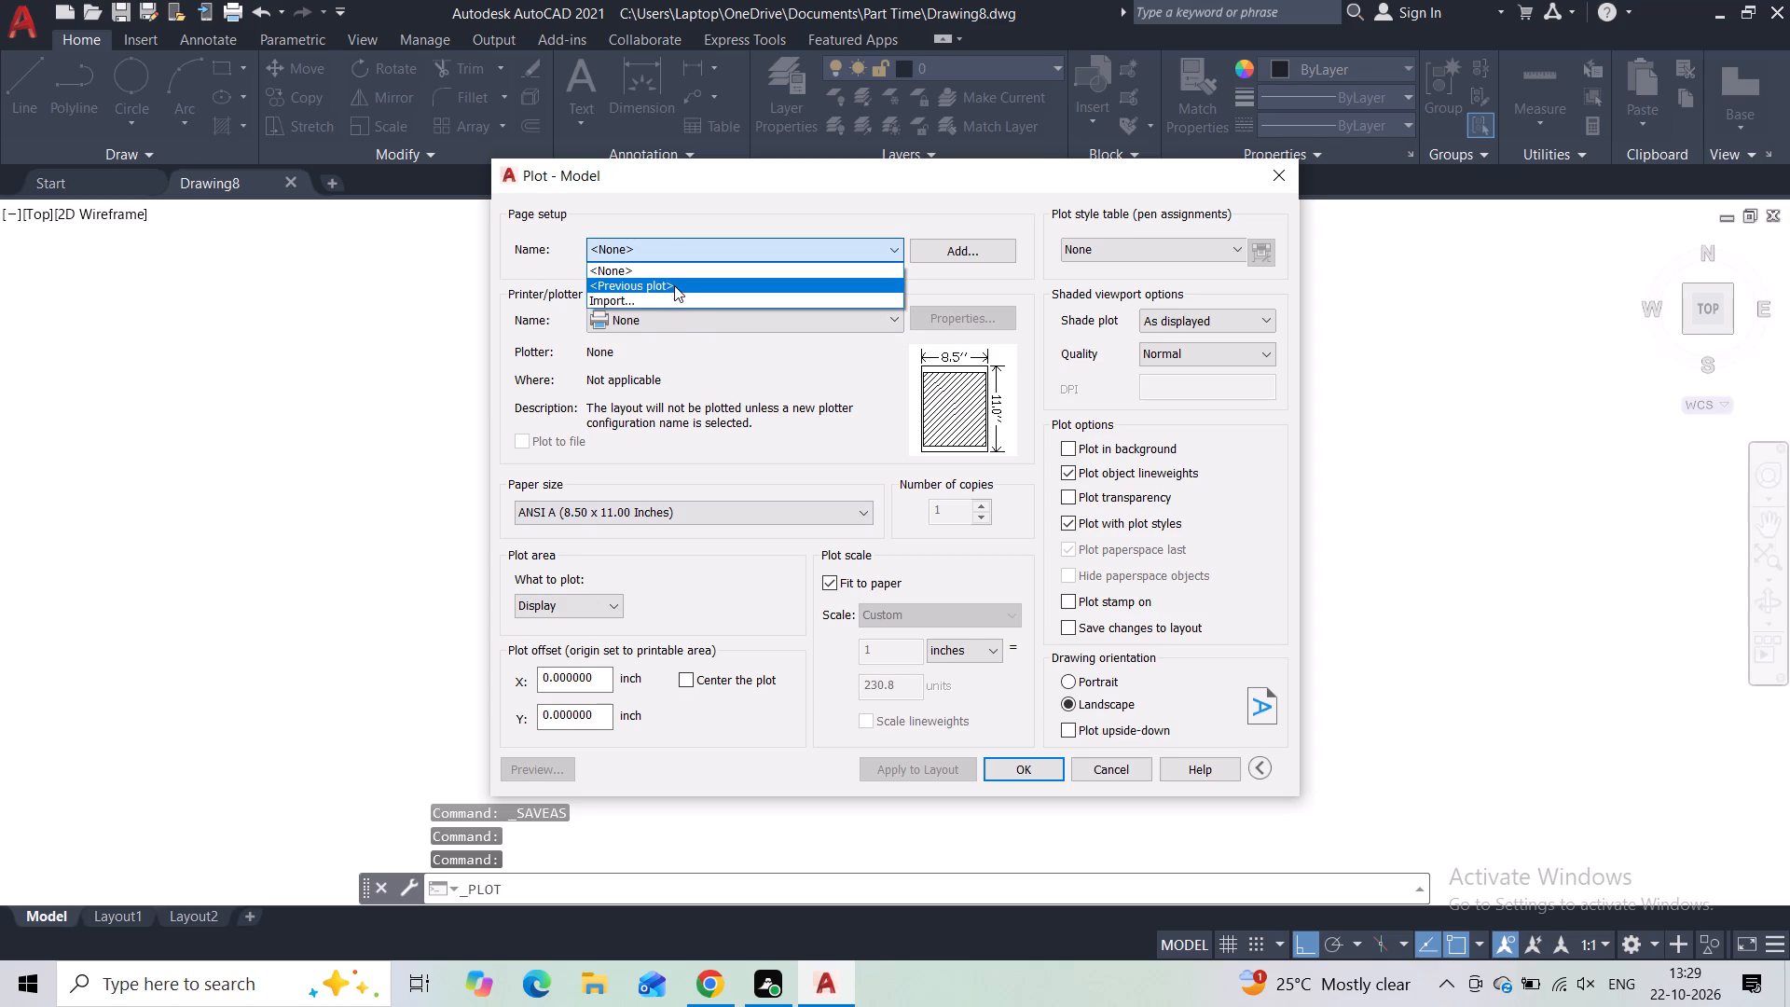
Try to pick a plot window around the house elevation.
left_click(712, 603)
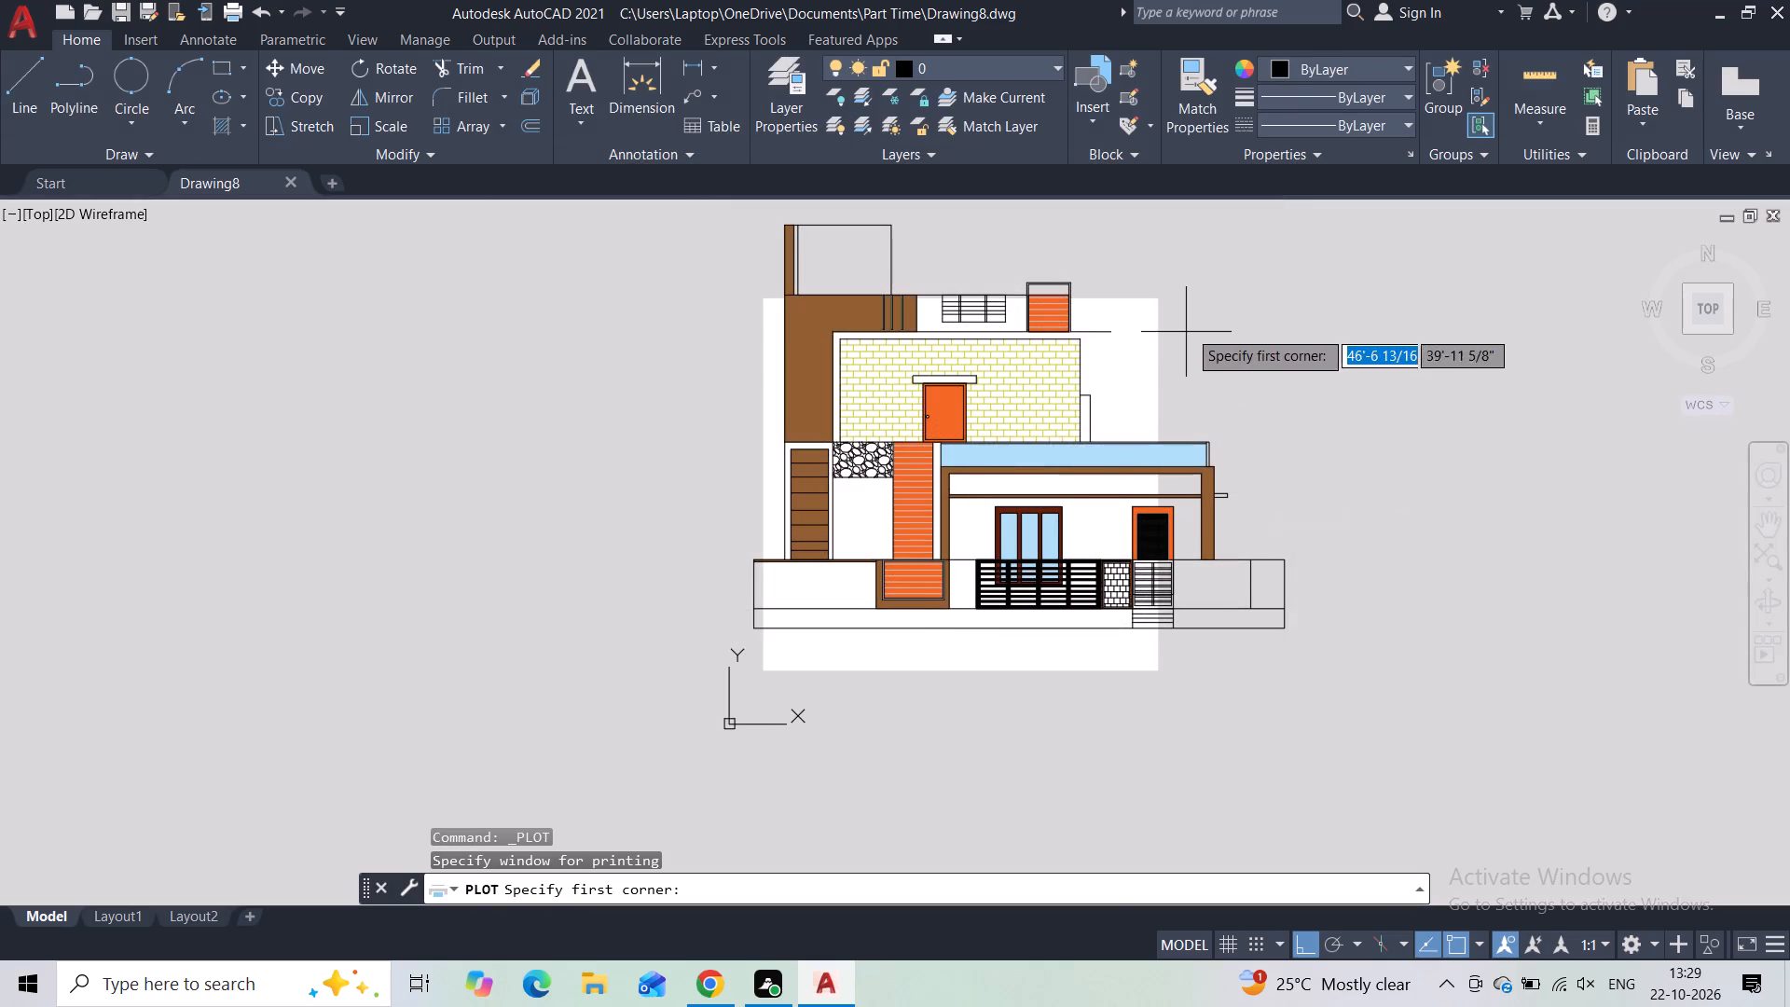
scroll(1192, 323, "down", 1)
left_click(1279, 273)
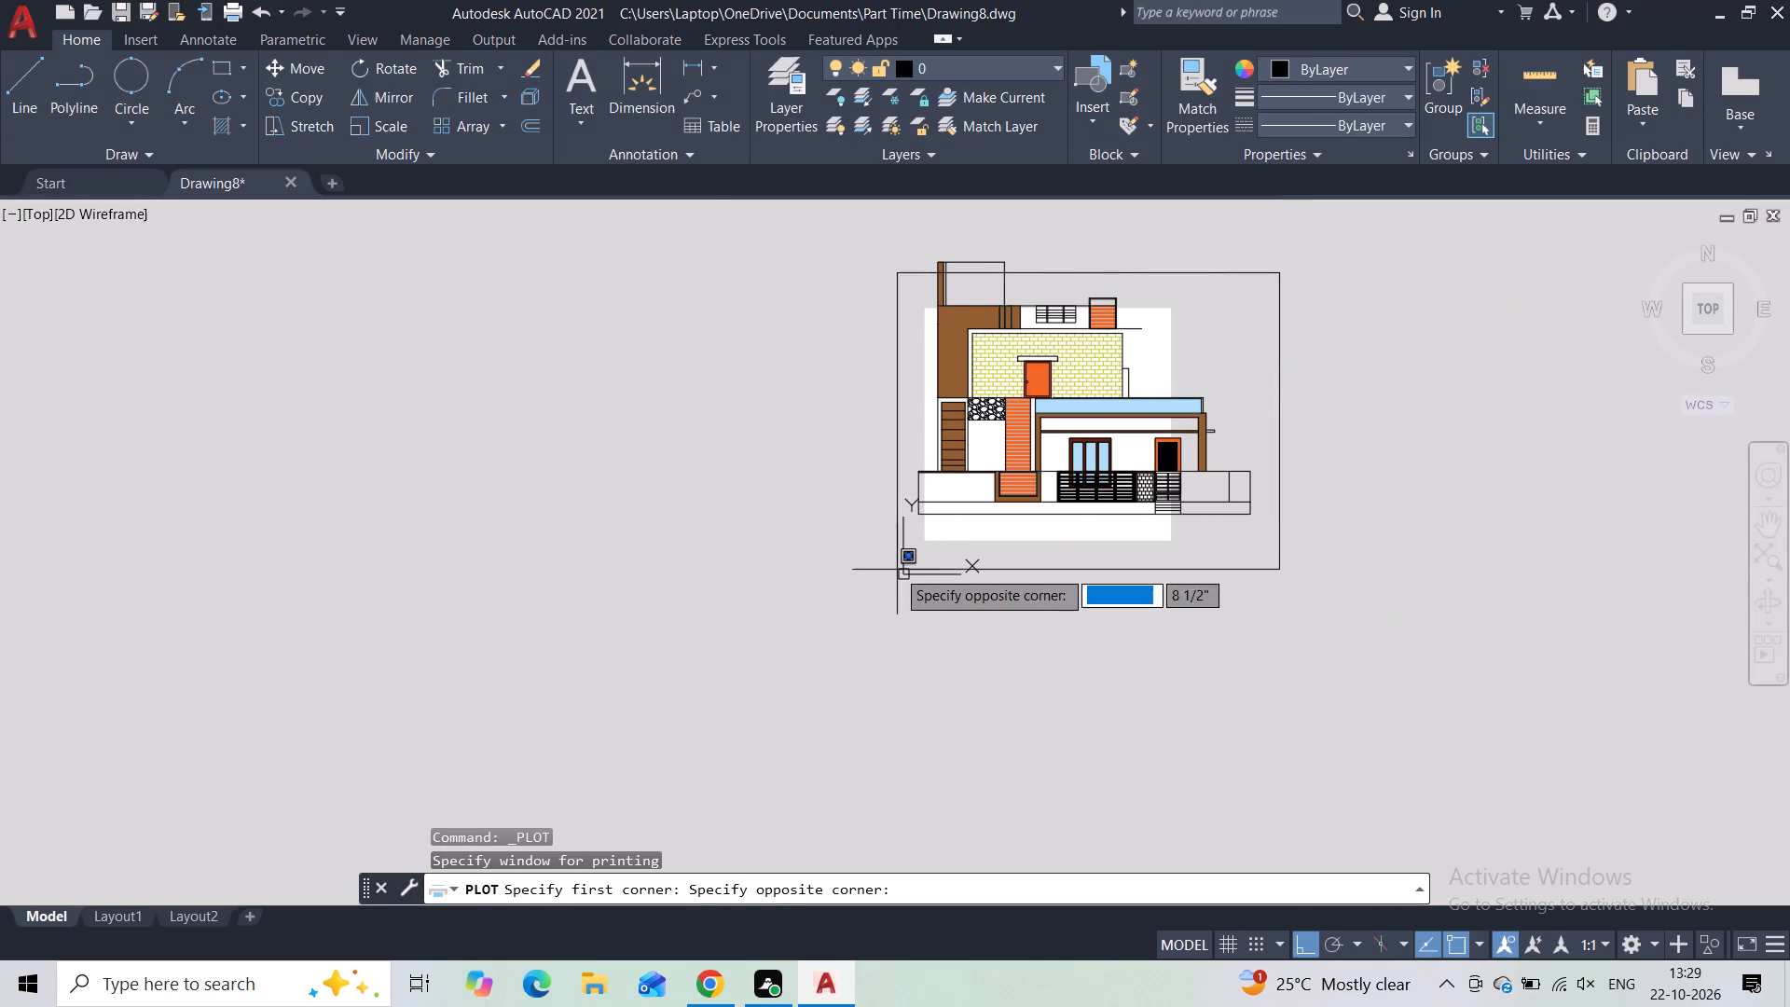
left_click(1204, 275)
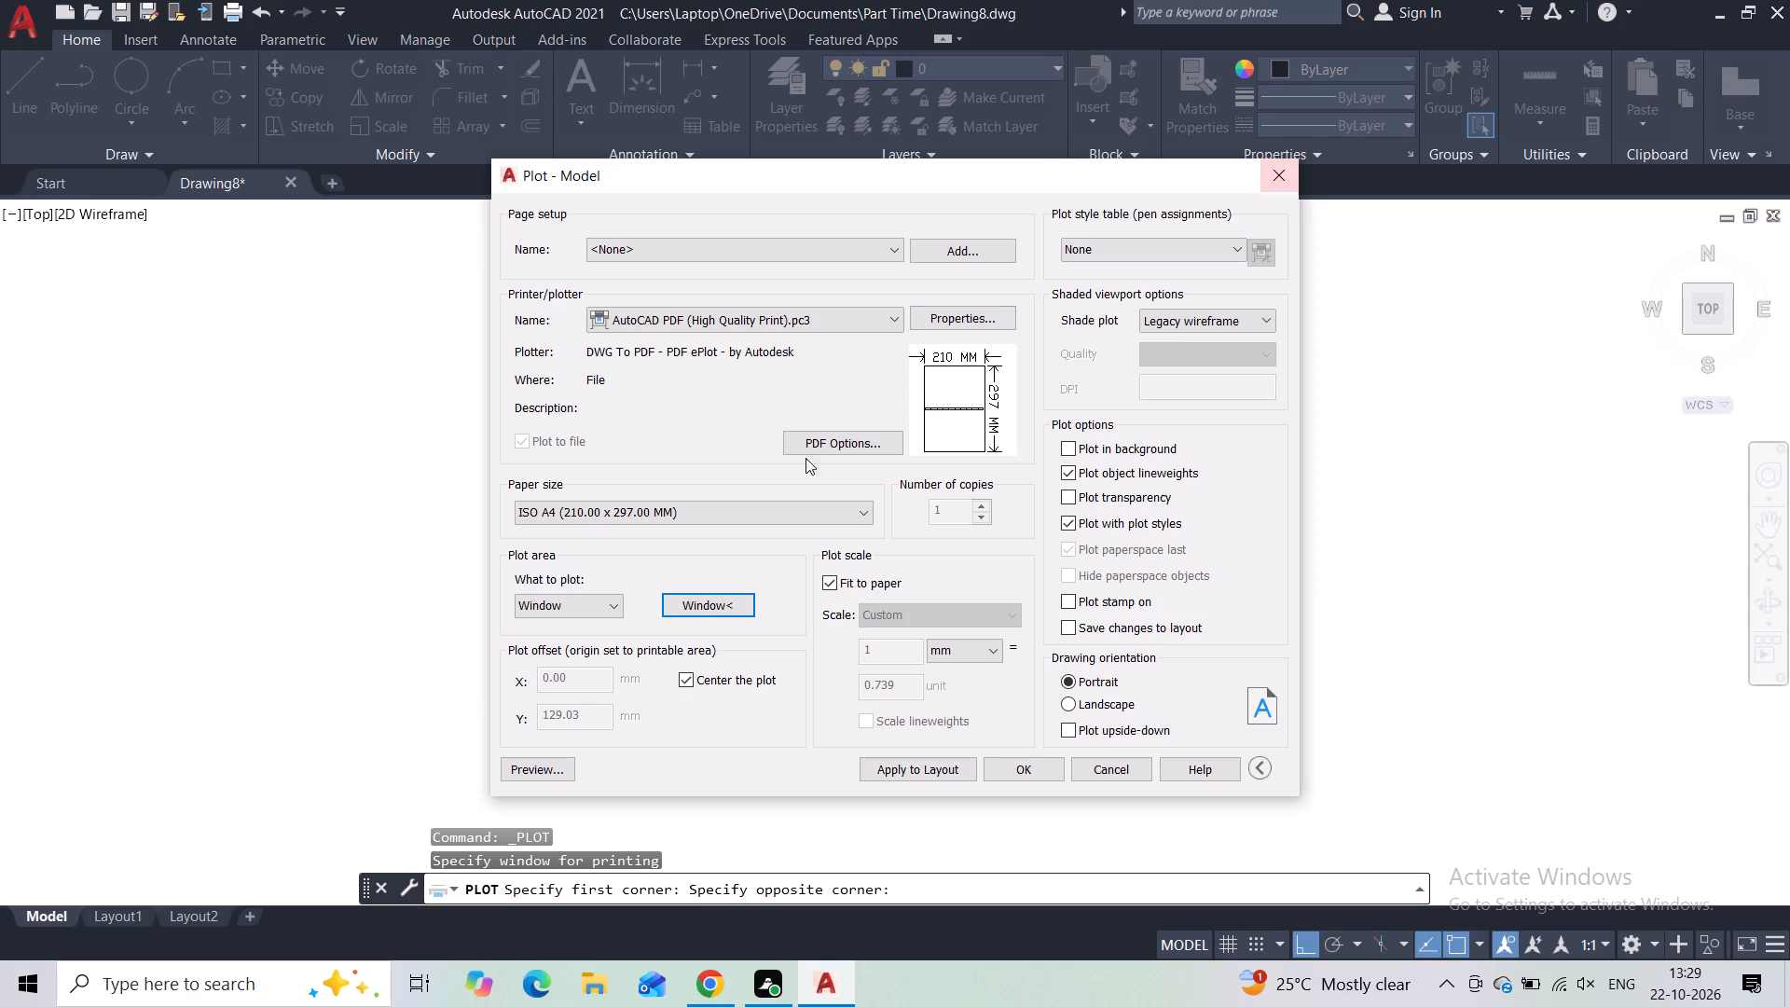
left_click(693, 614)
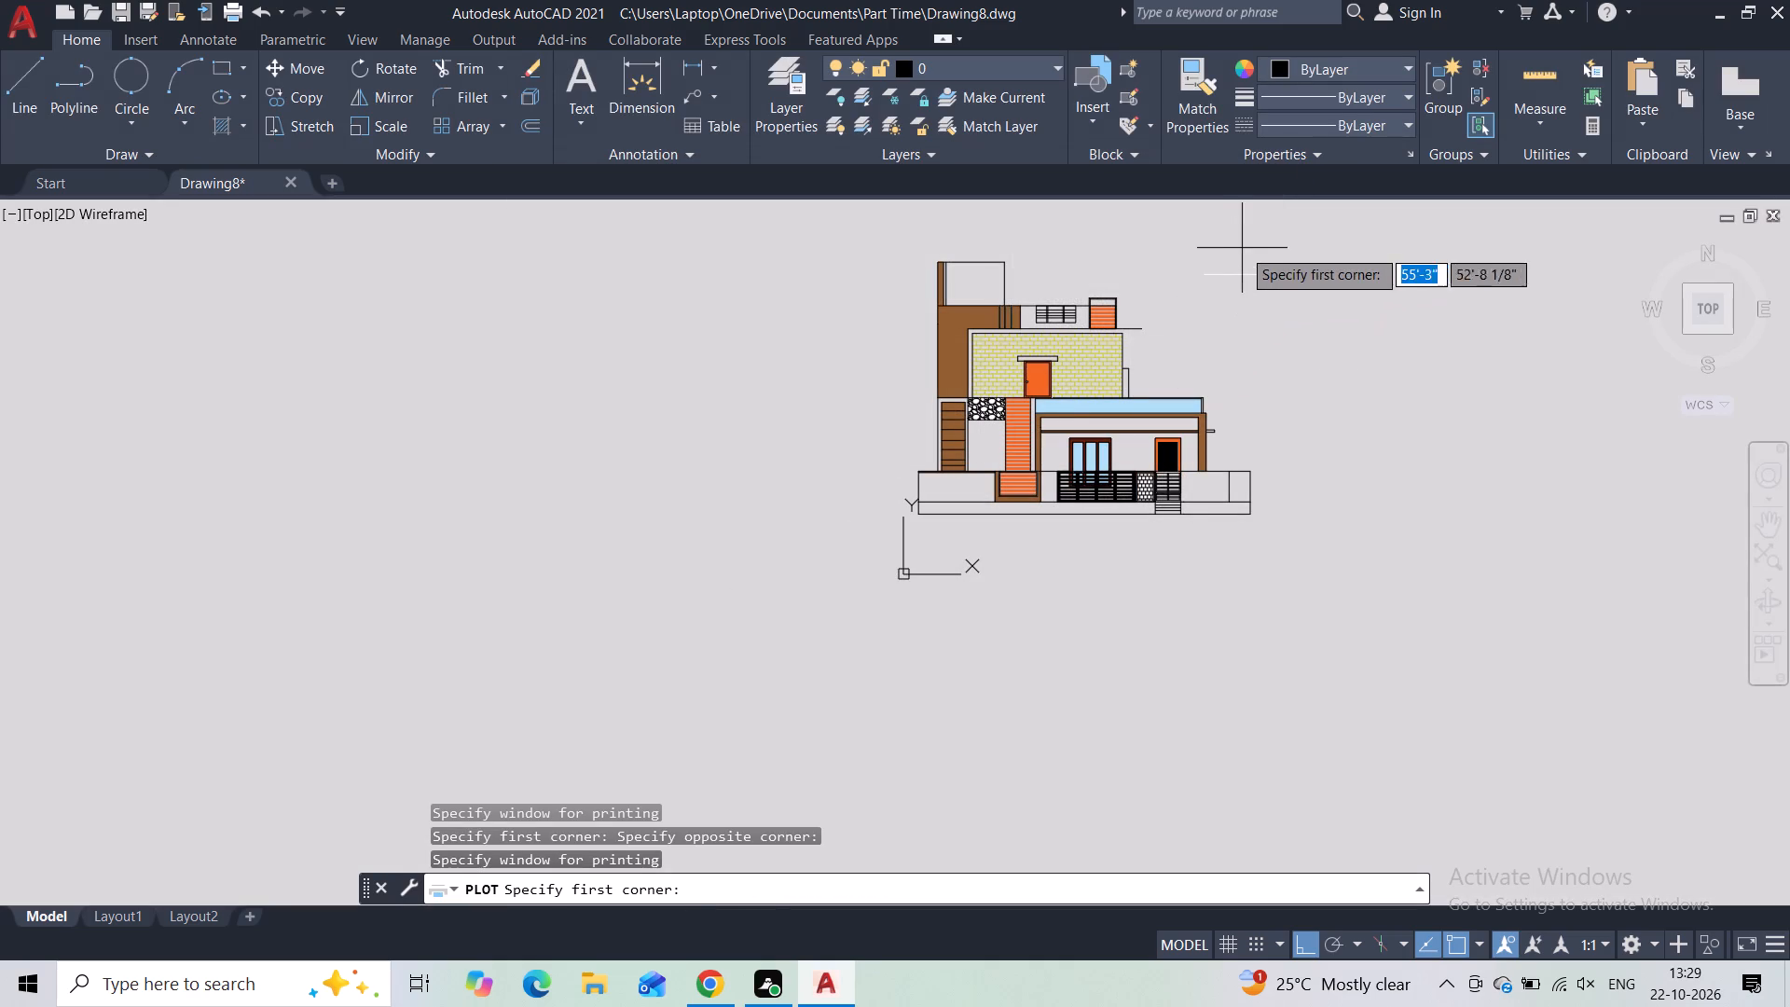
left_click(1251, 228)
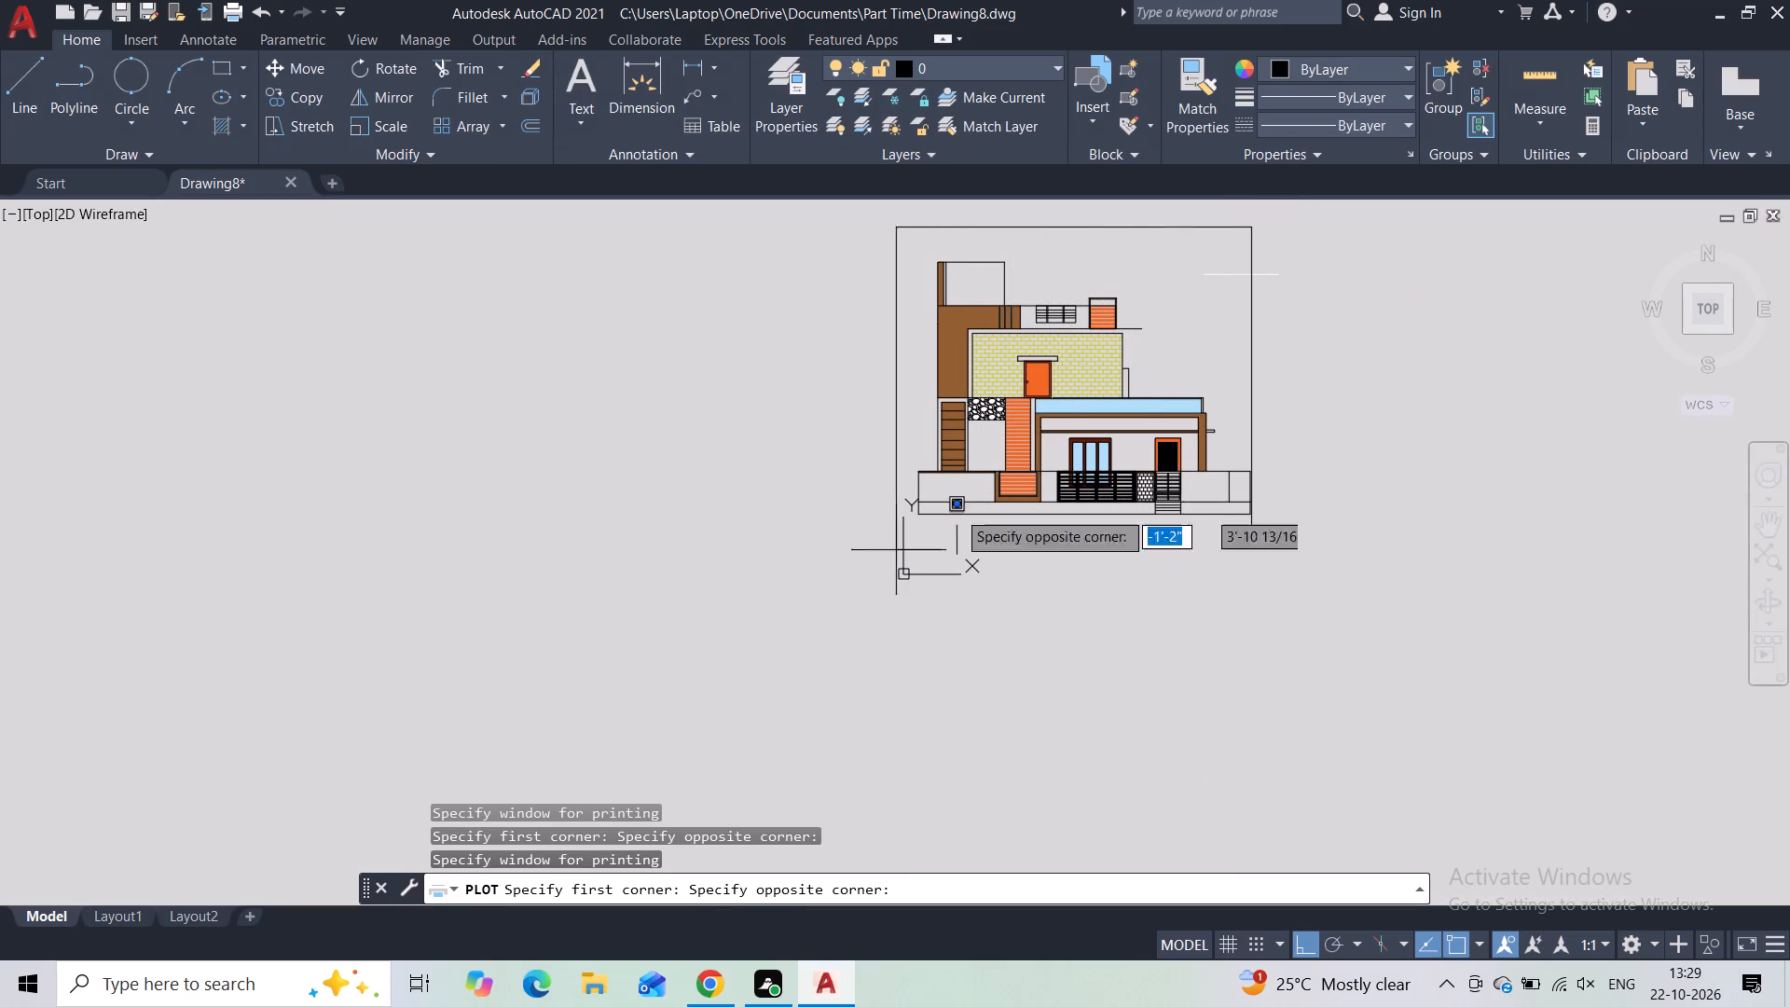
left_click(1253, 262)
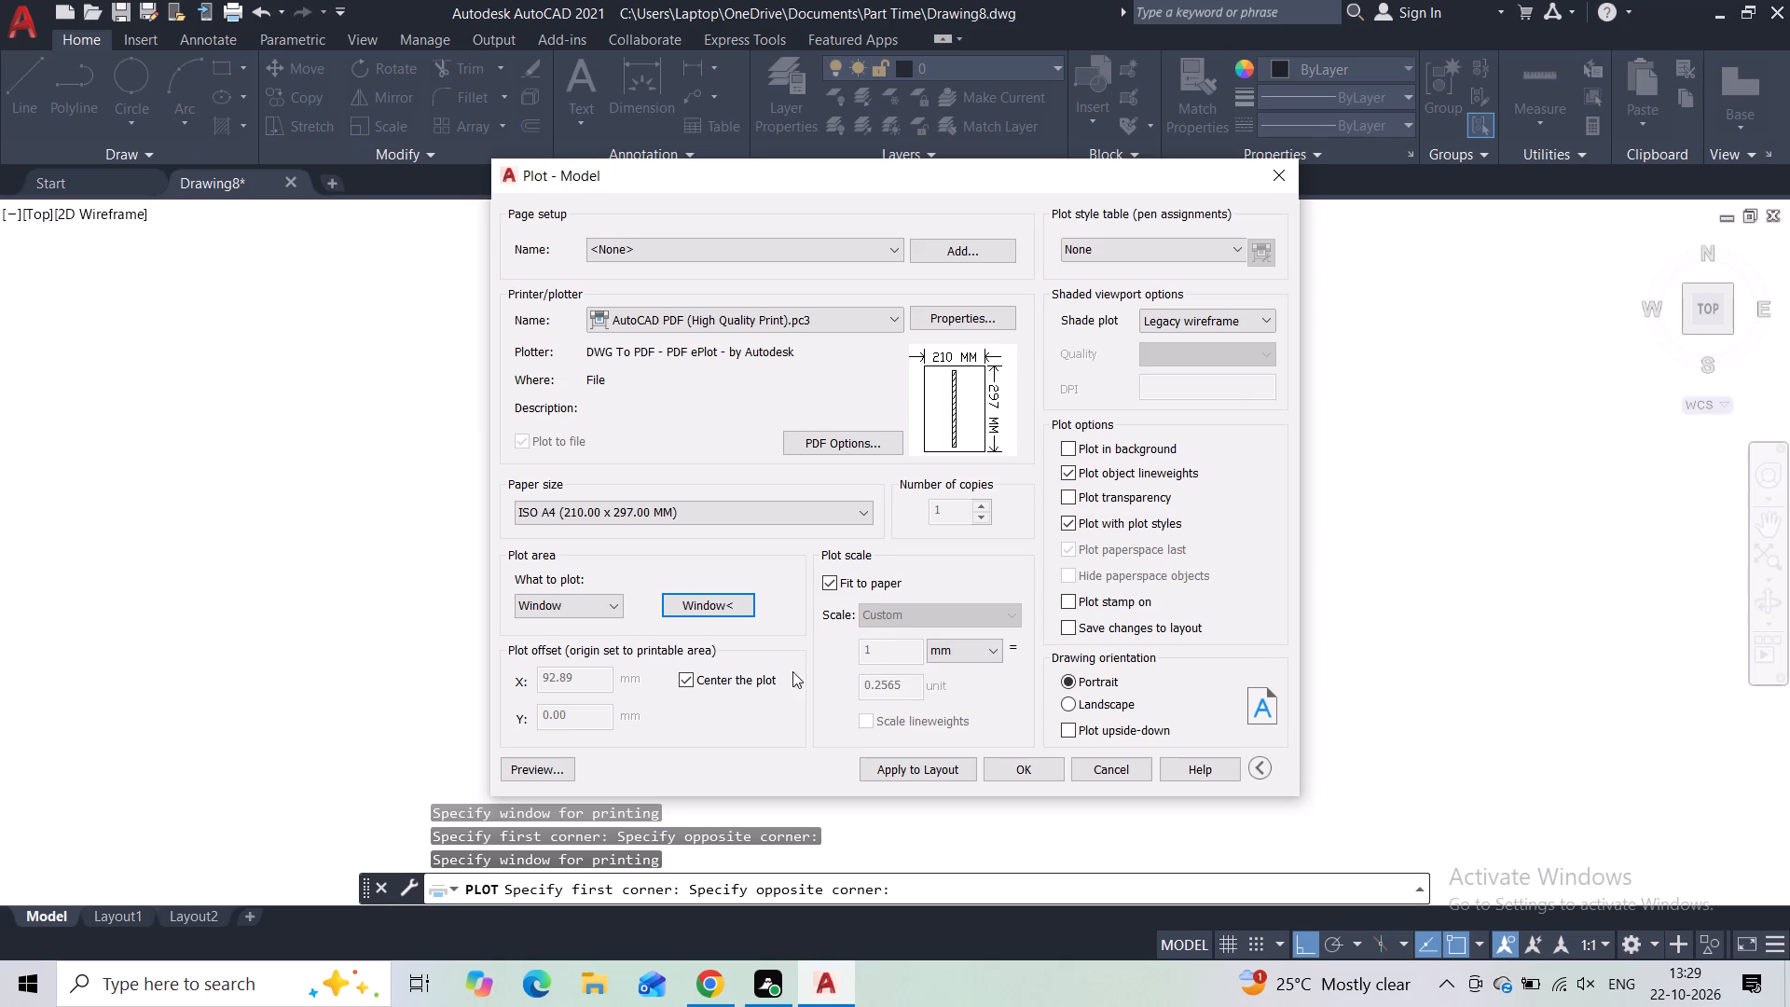
Set the plot window around the whole house elevation with a margin on all sides, and preview the plot.
left_click(696, 601)
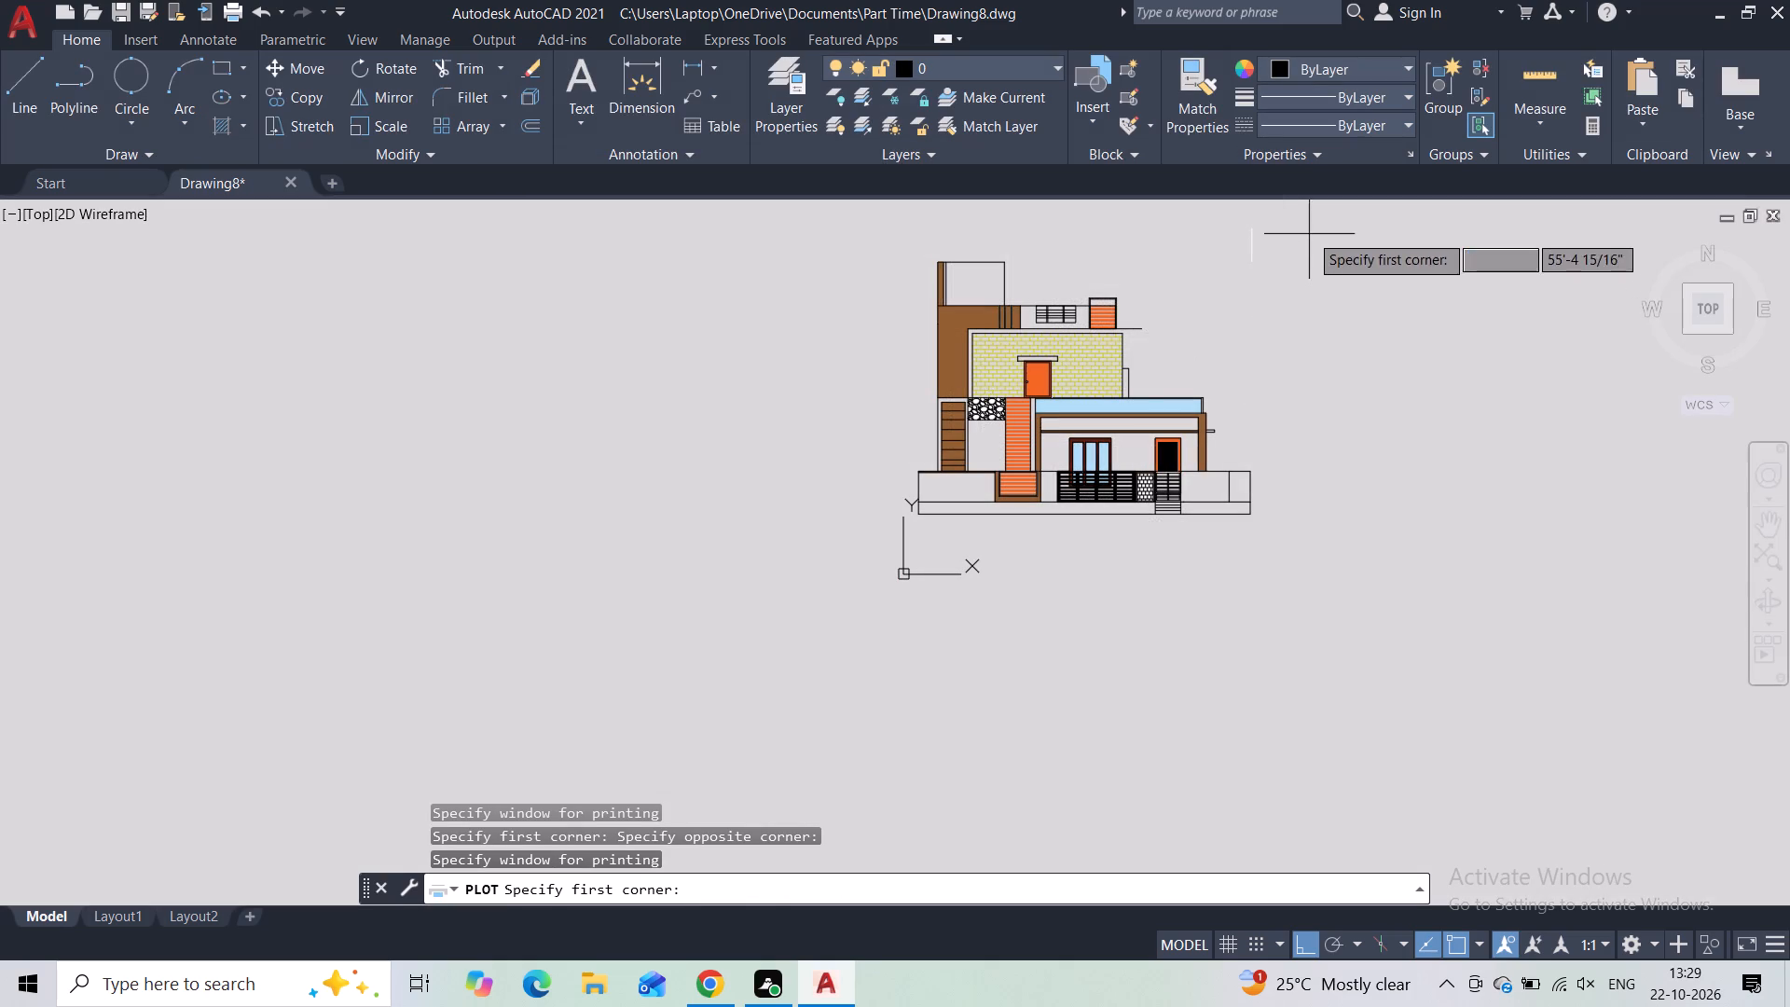
left_click(1307, 227)
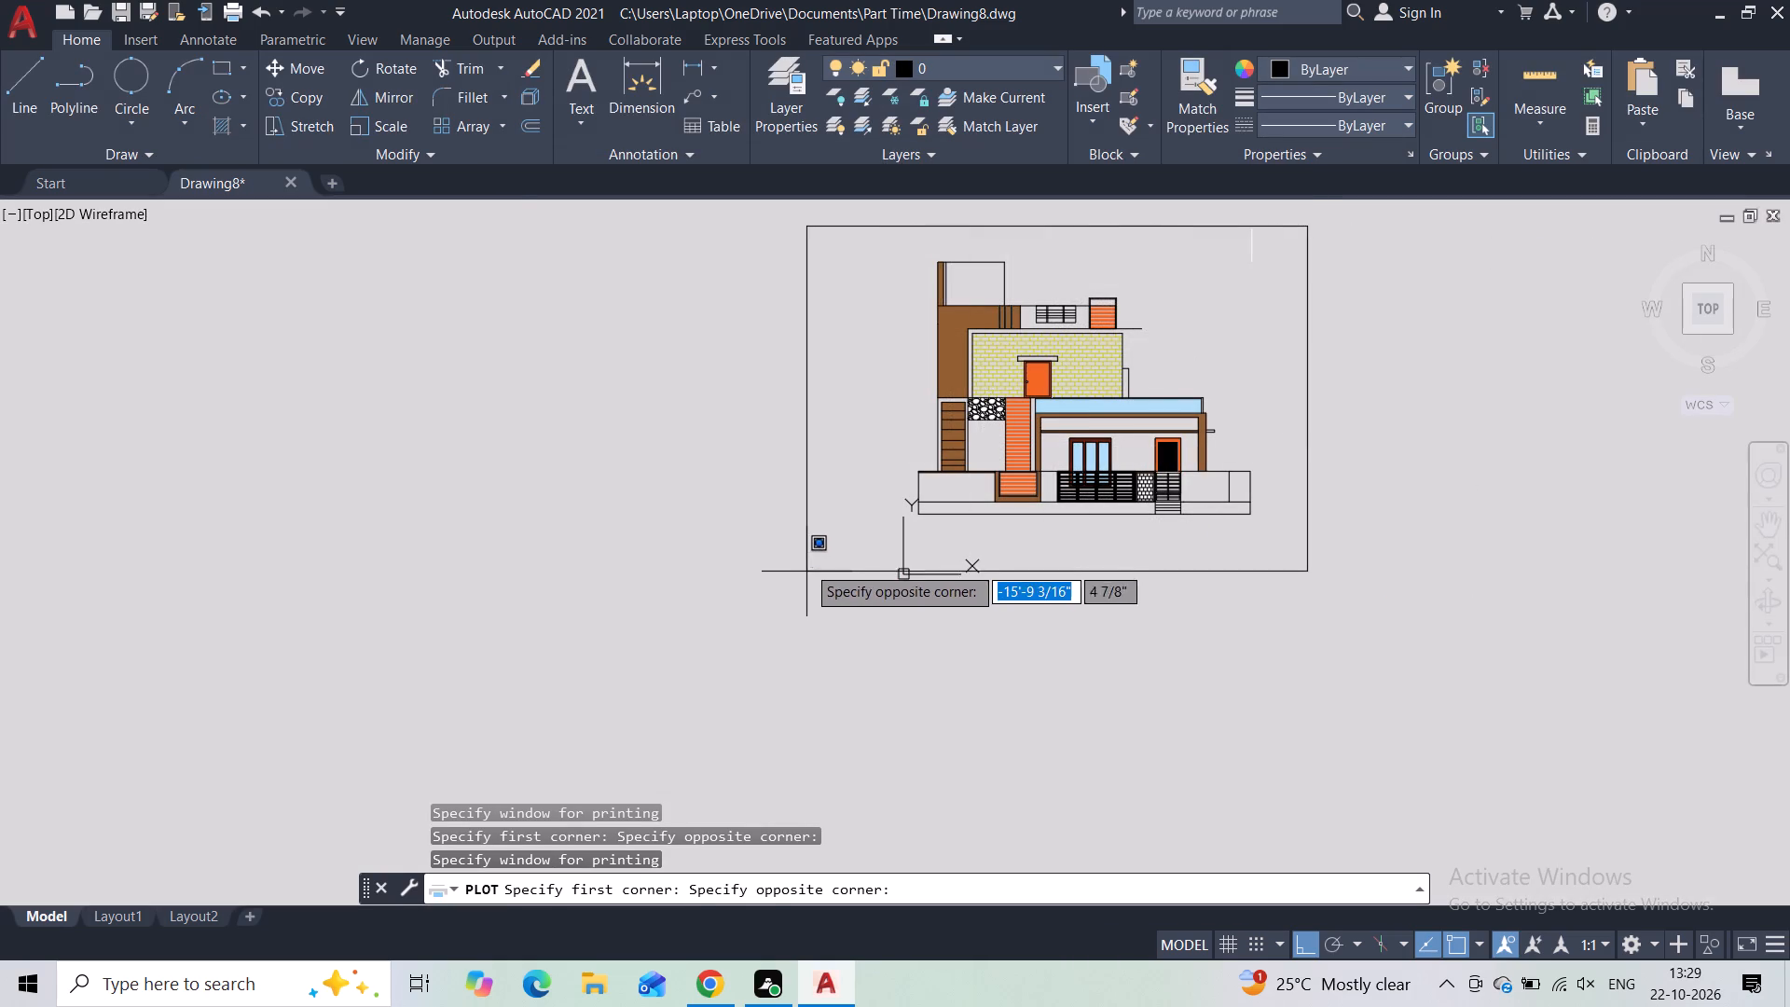
left_click(806, 553)
left_click(547, 766)
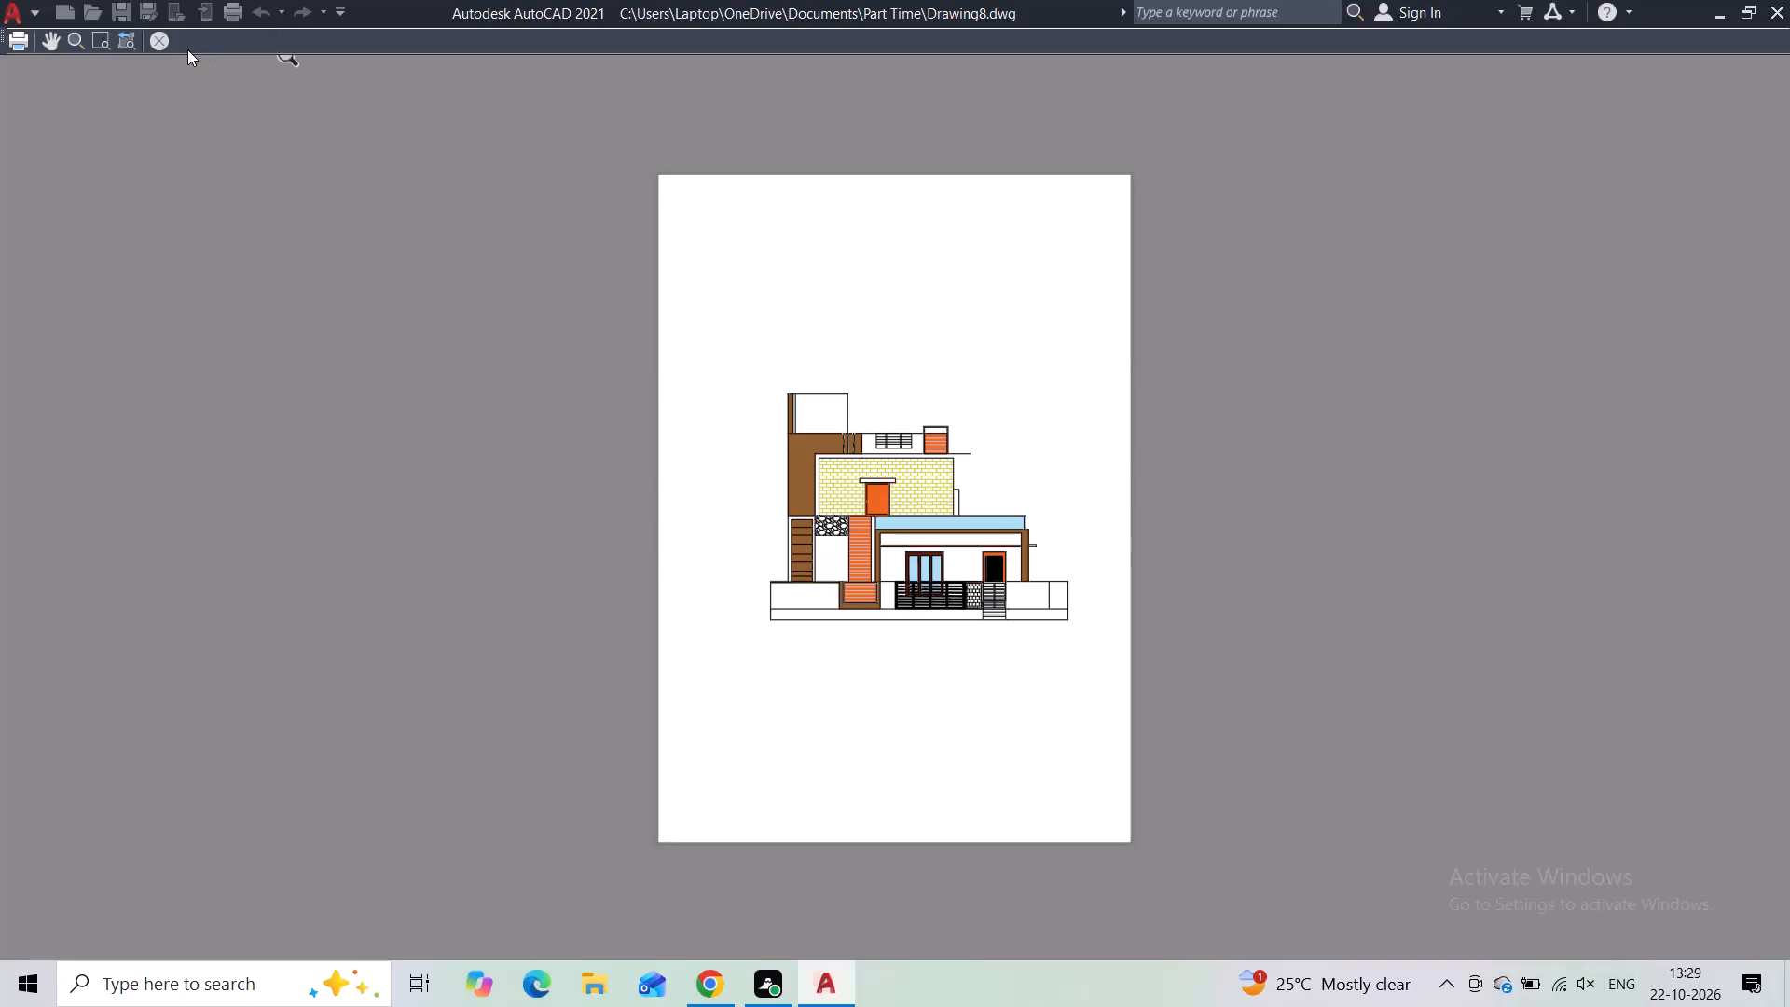
left_click(163, 42)
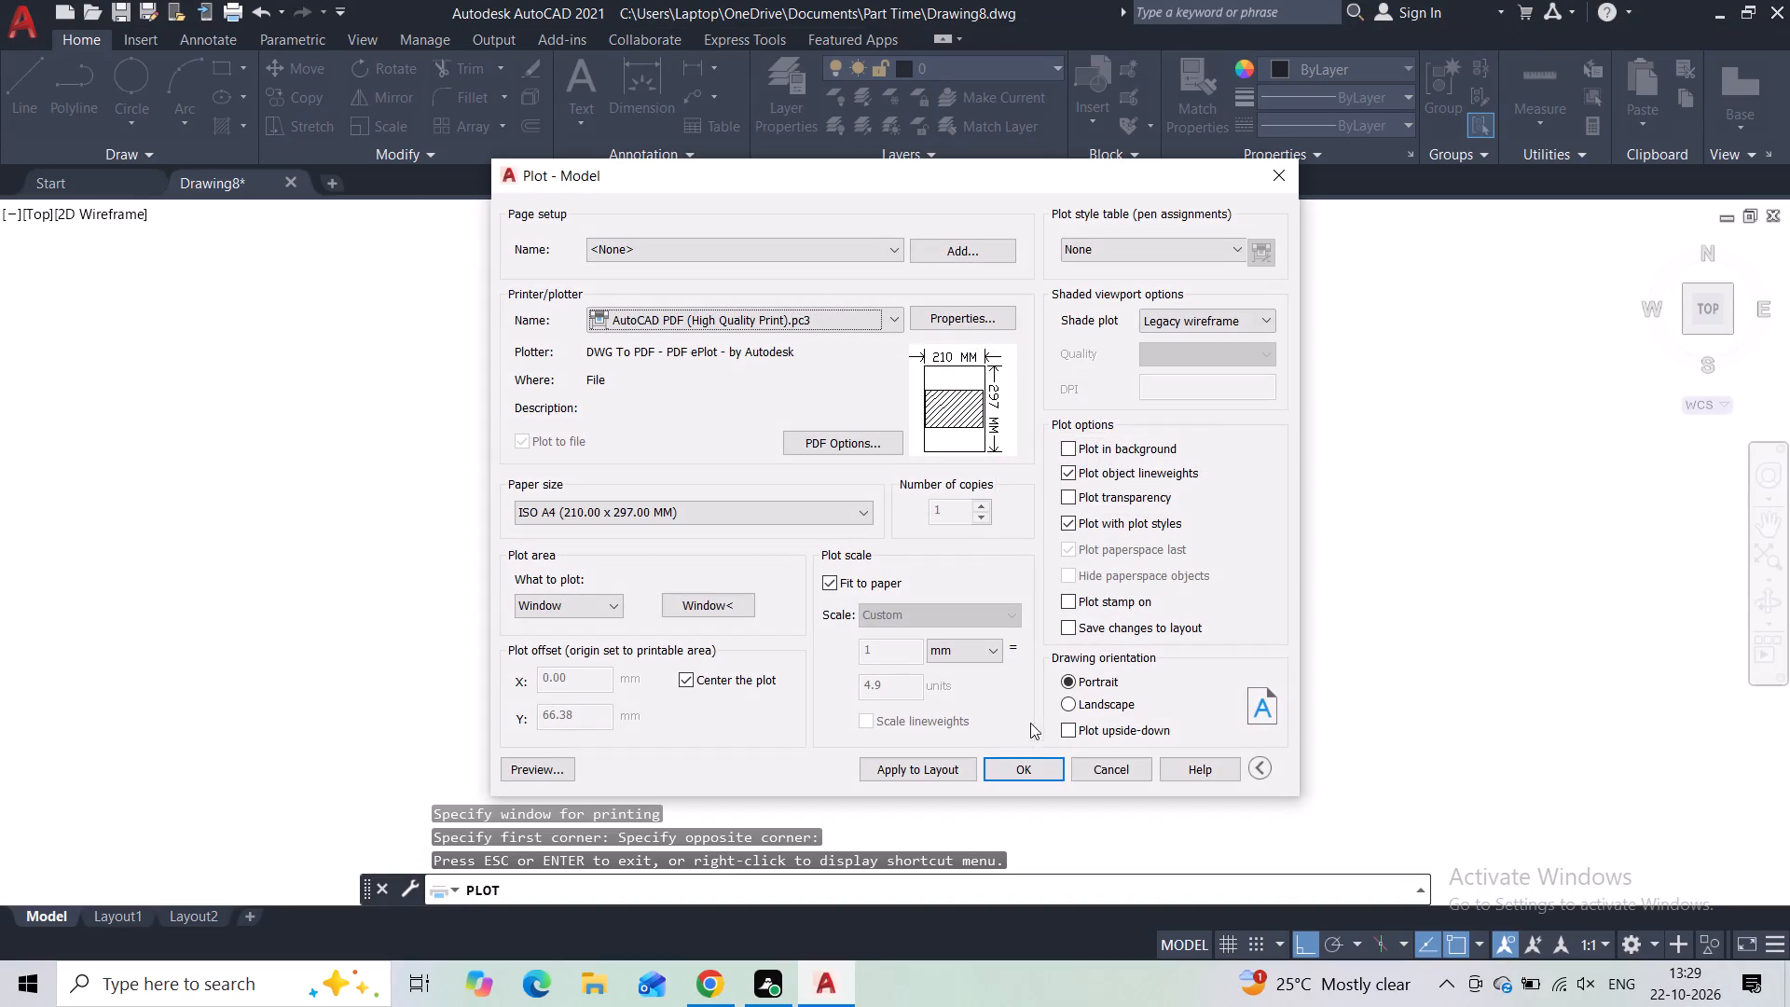
Plot the elevation to Drawing8-Model.pdf in the Part Time folder and close the PDF that opens.
left_click(1024, 771)
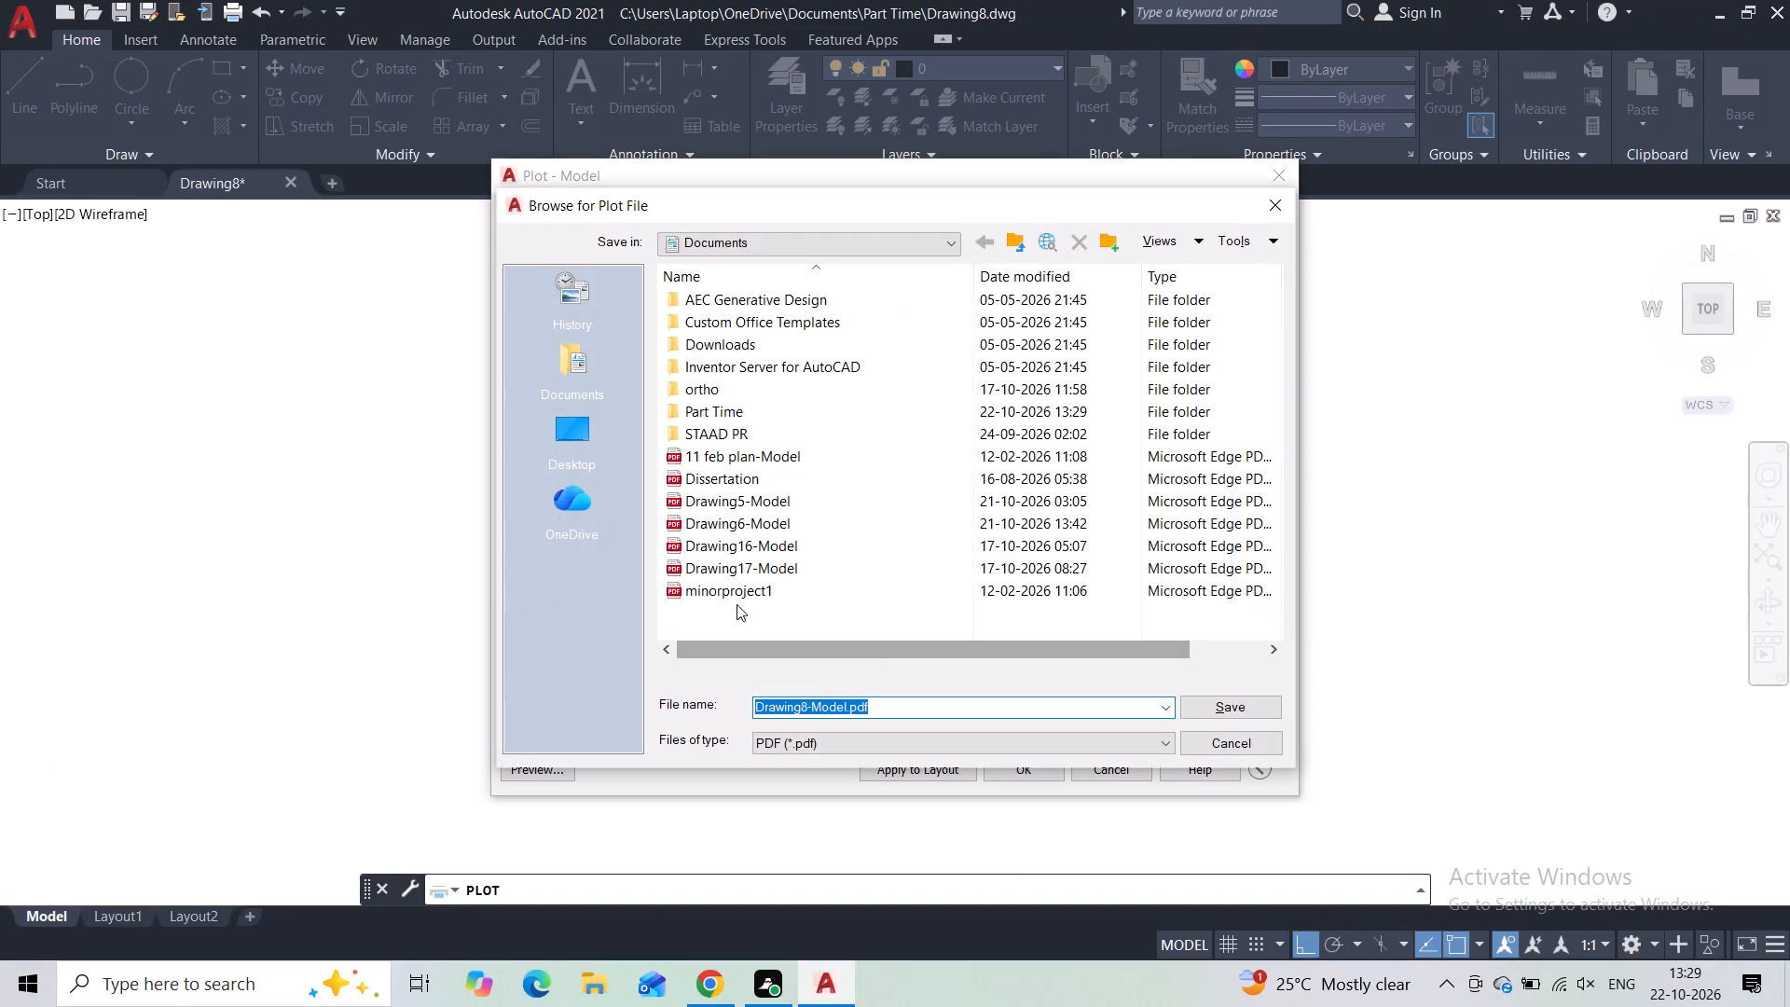
double_click(723, 407)
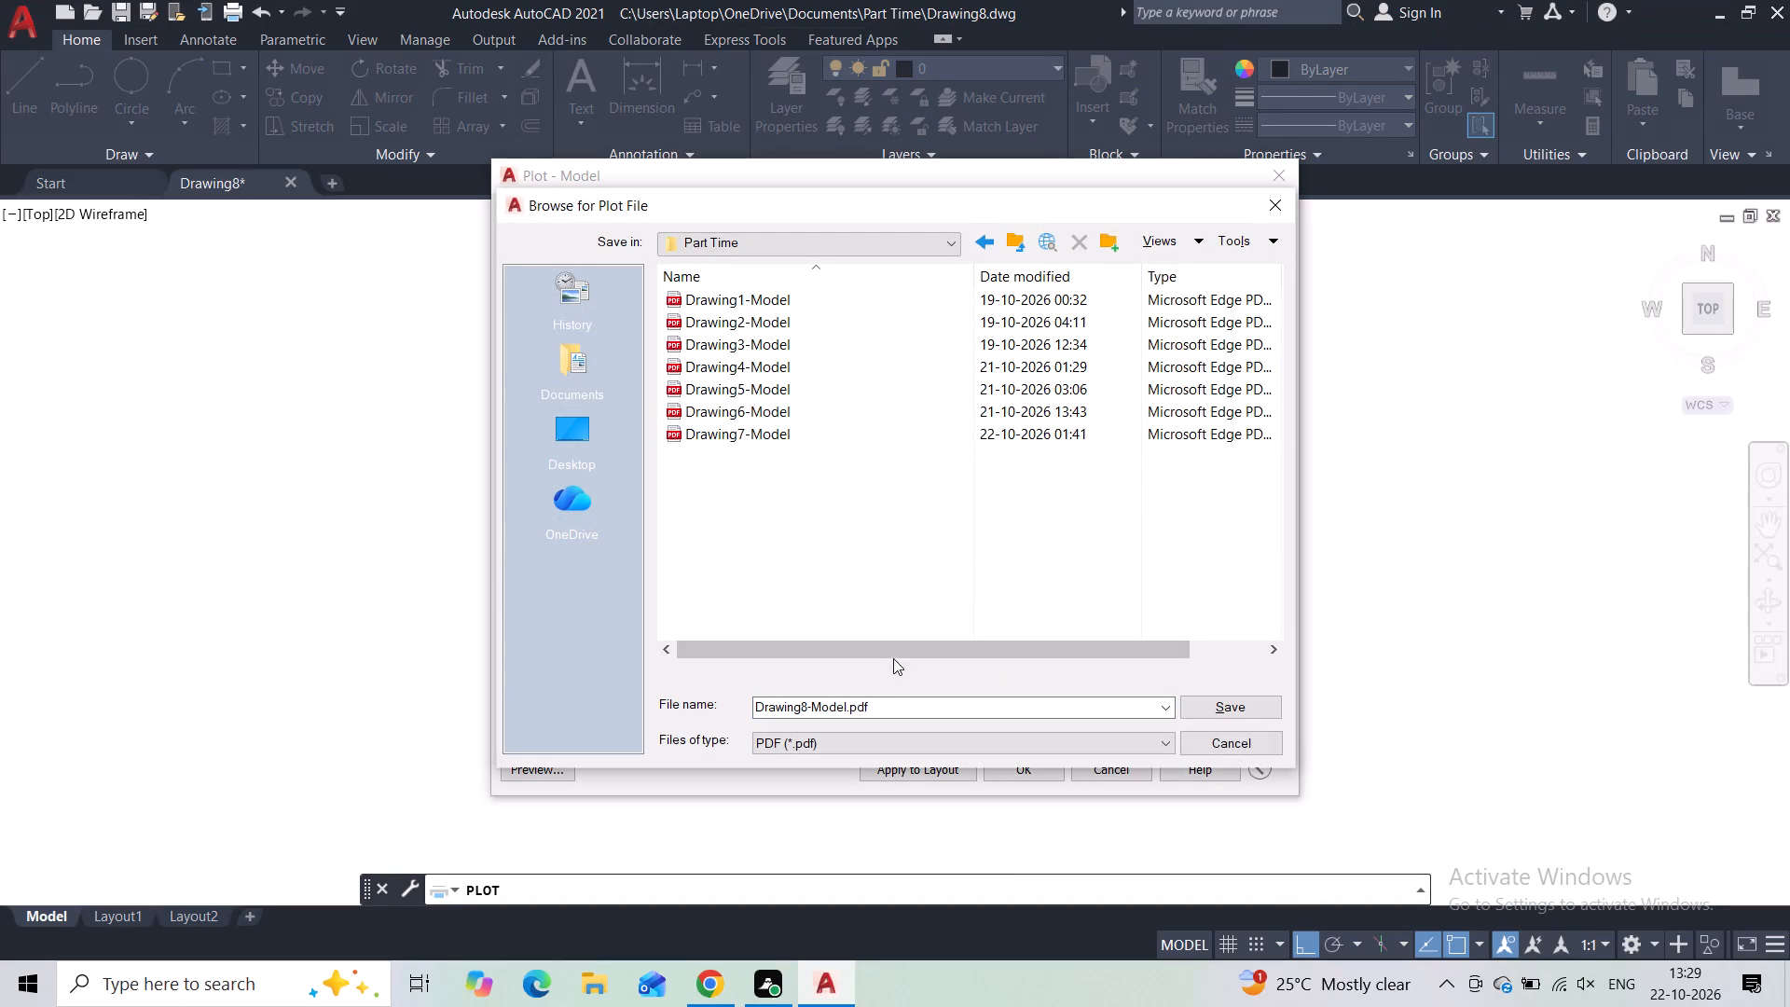
left_click(1243, 705)
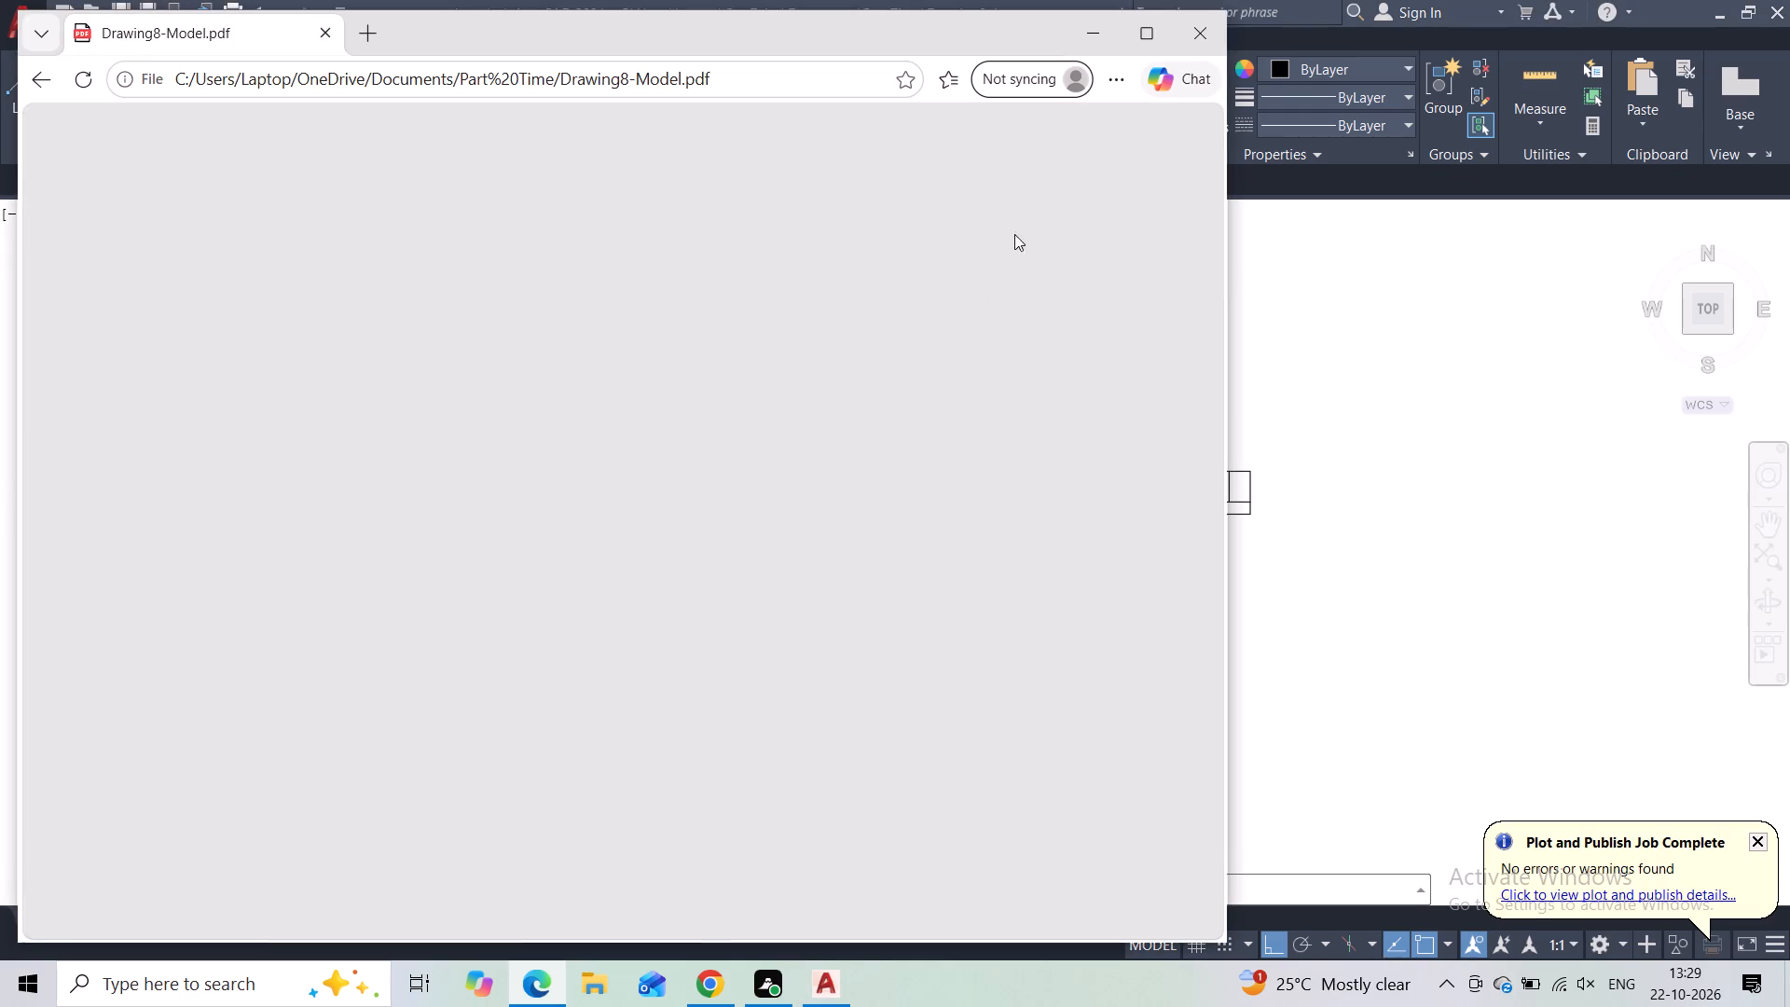
left_click(1174, 36)
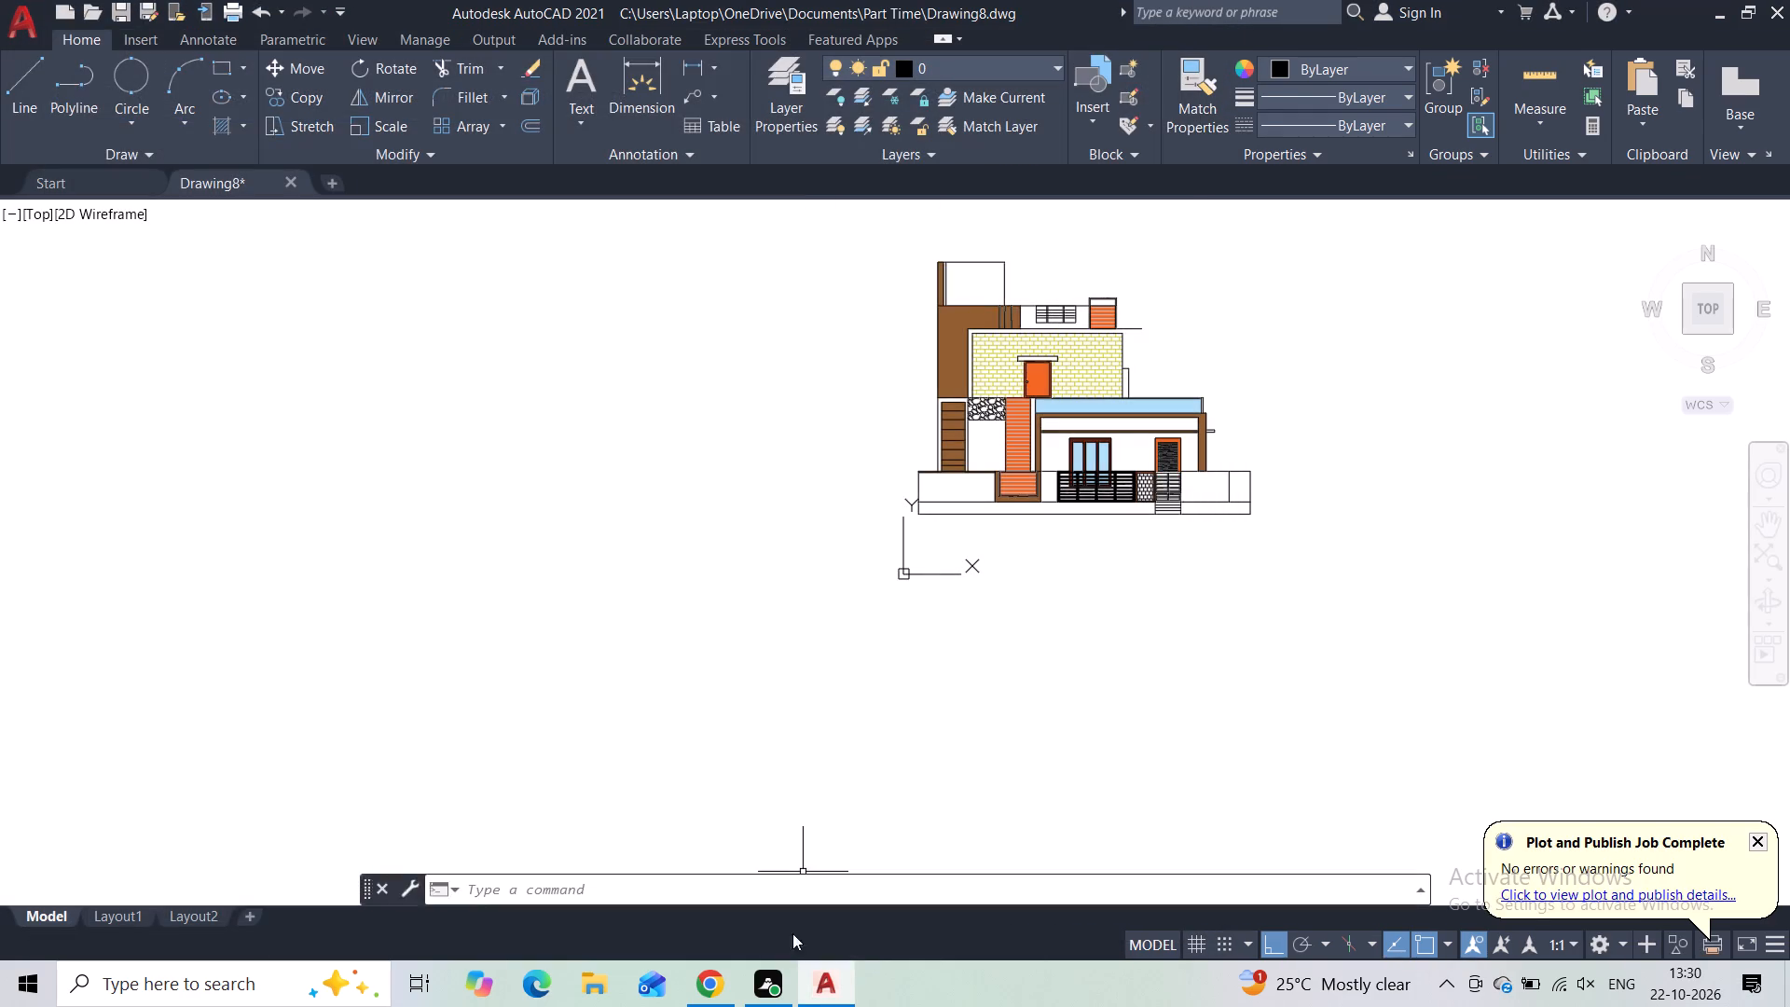